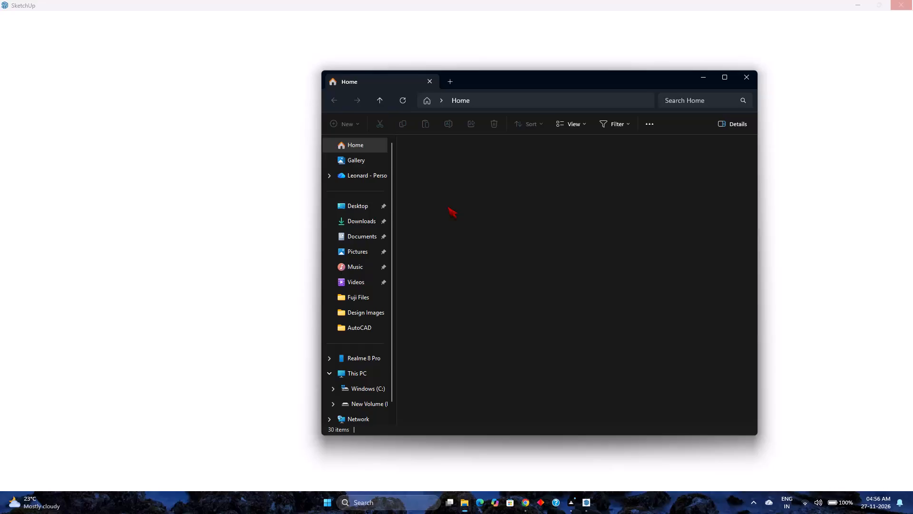
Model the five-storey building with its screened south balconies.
Open the image "ChatGPT Image Nov 27, 2026, 04_54_27 AM" from the Downloads folder.
left_click(367, 217)
double_click(429, 185)
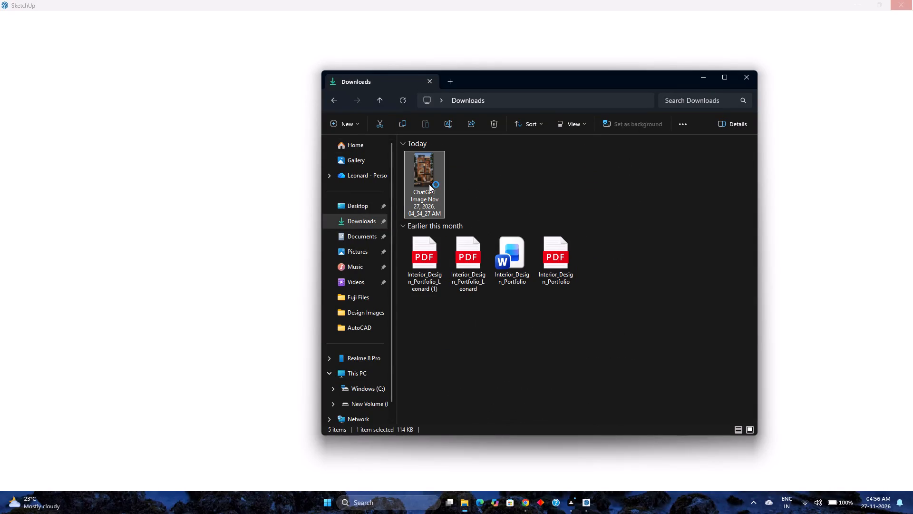
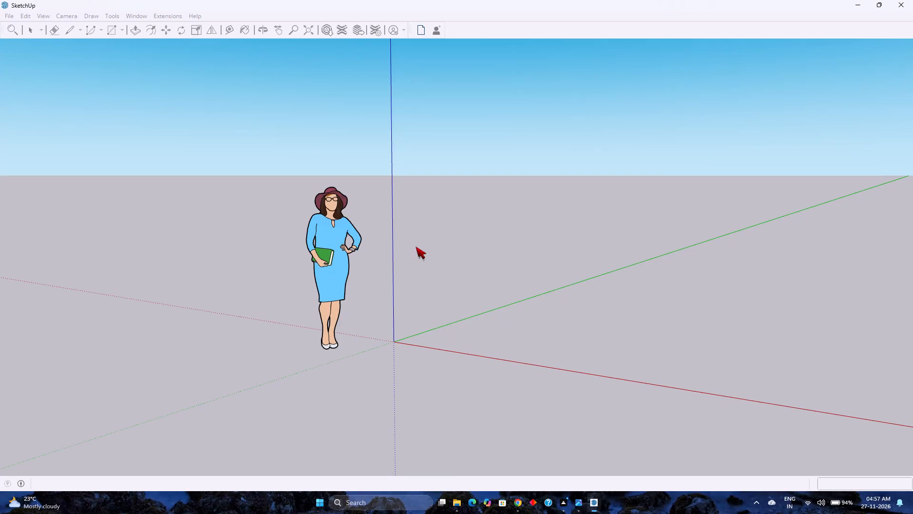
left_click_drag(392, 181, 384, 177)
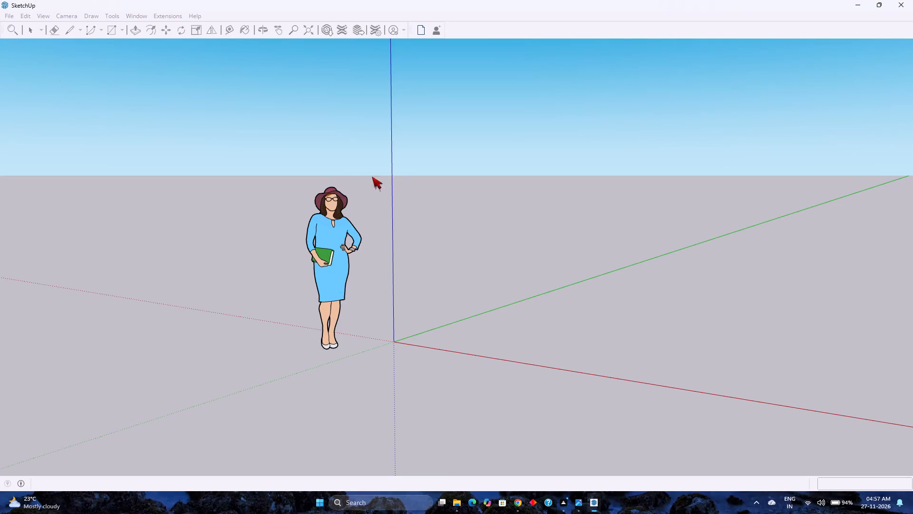
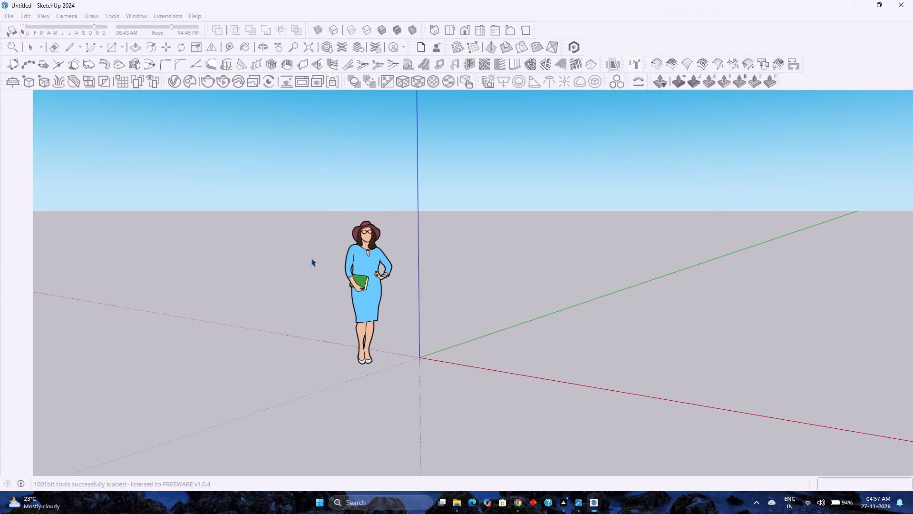
Delete the default standing woman scale figure near the origin to leave an empty model.
left_click(278, 271)
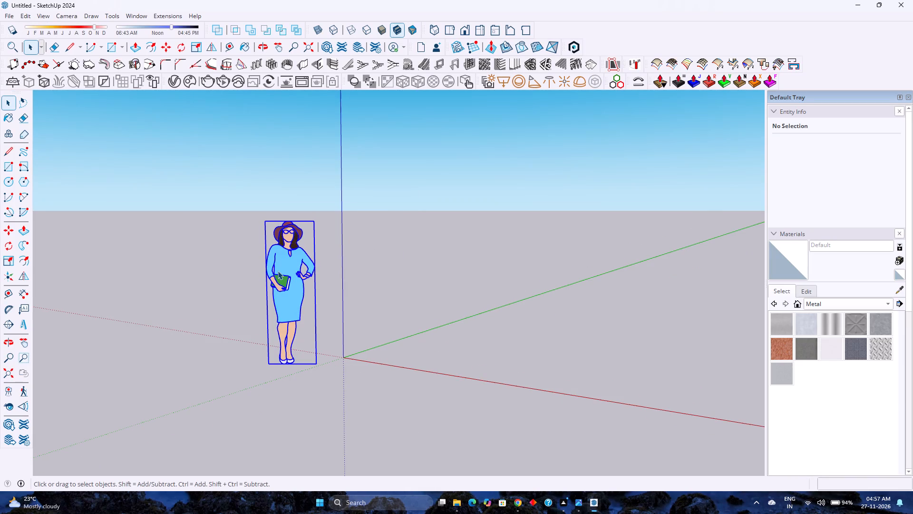
key("Delete")
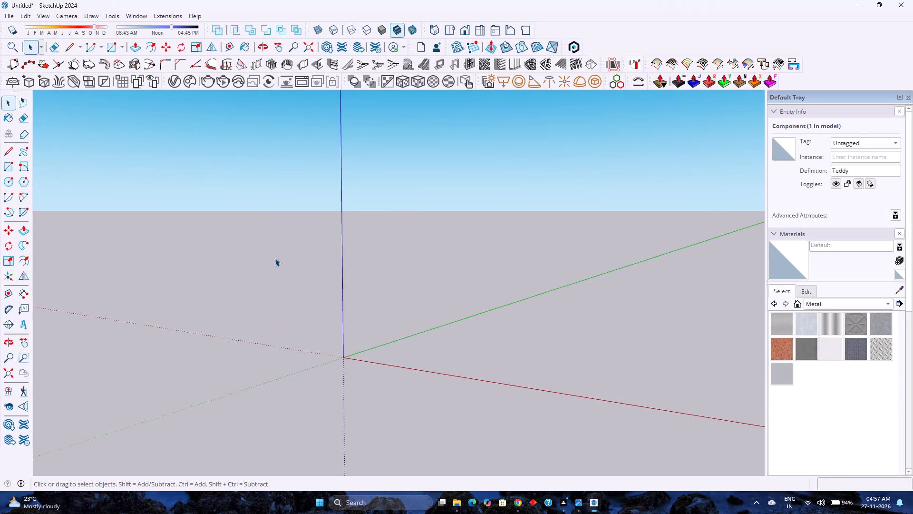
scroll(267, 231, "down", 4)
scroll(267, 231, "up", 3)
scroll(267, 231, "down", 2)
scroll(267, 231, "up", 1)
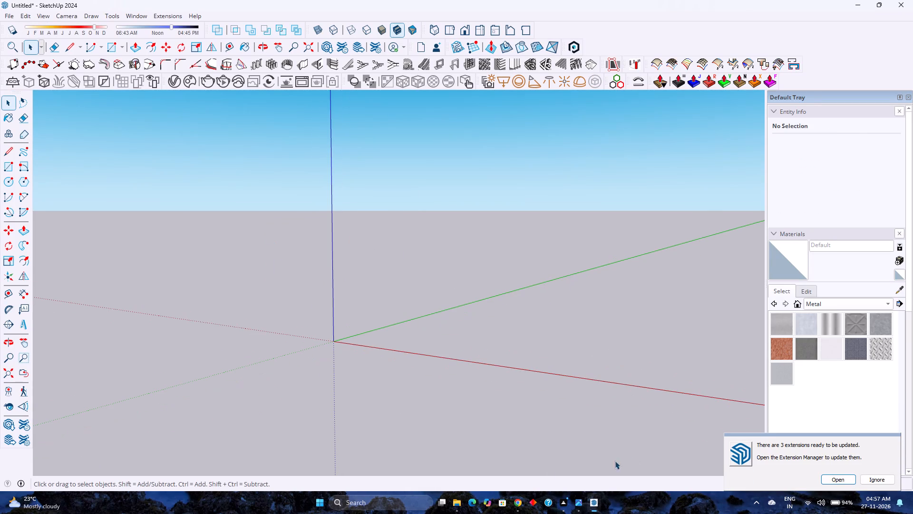
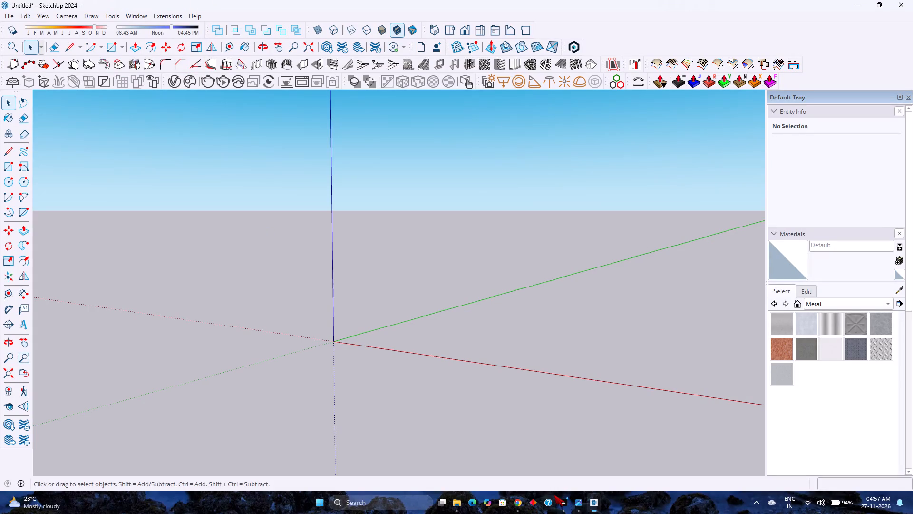
Tile the building reference image beside the SketchUp window and widen the modelling window to take more of the screen.
left_click(580, 502)
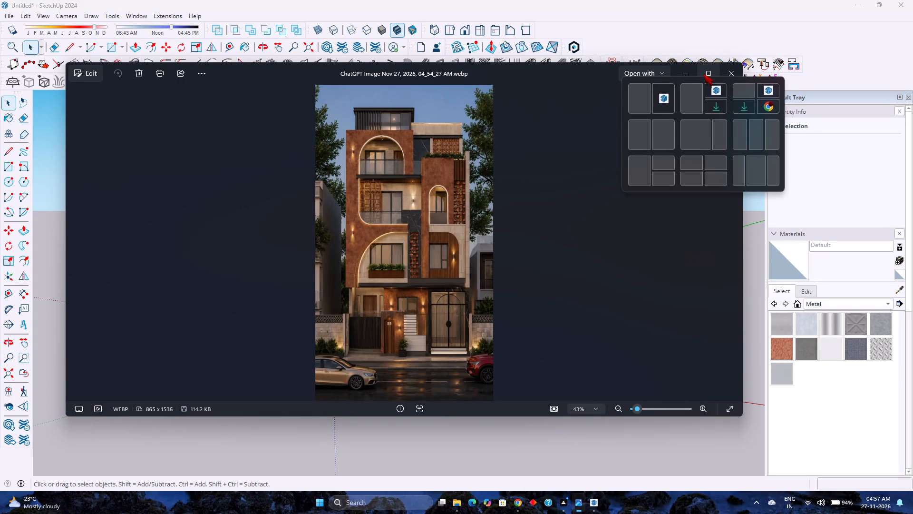
left_click(725, 138)
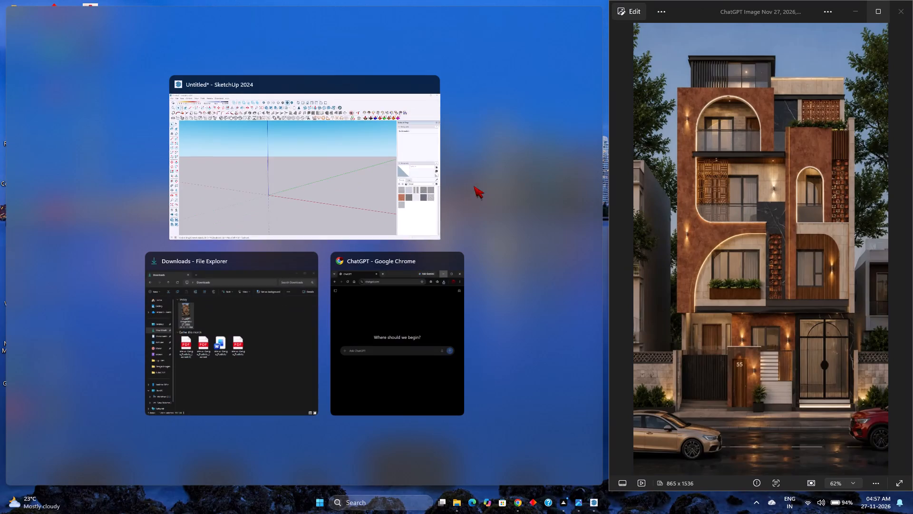
left_click(353, 197)
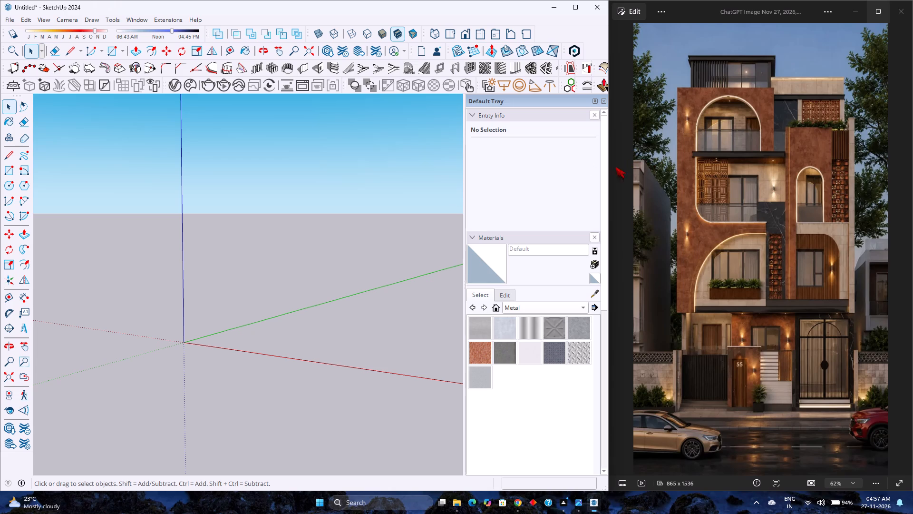
left_click_drag(608, 173, 652, 164)
left_click_drag(610, 174, 757, 162)
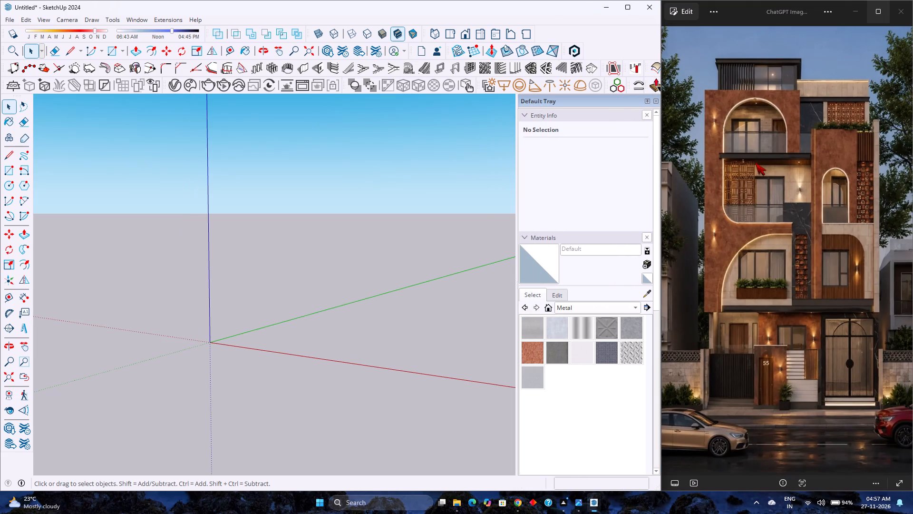
Draw a 25' by 40' rectangle flat on the ground, starting close to the origin.
scroll(174, 317, "down", 3)
middle_click_drag(165, 306, 182, 362)
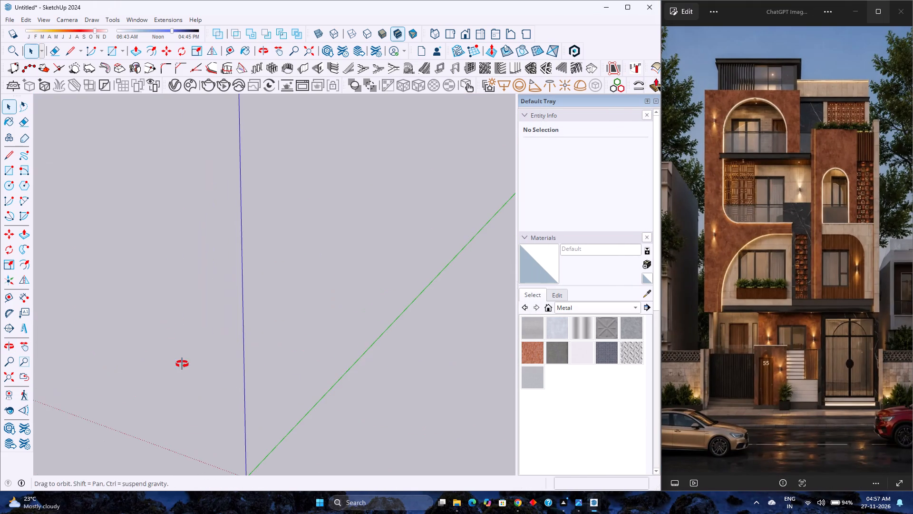
middle_click(182, 364)
scroll(166, 295, "down", 11)
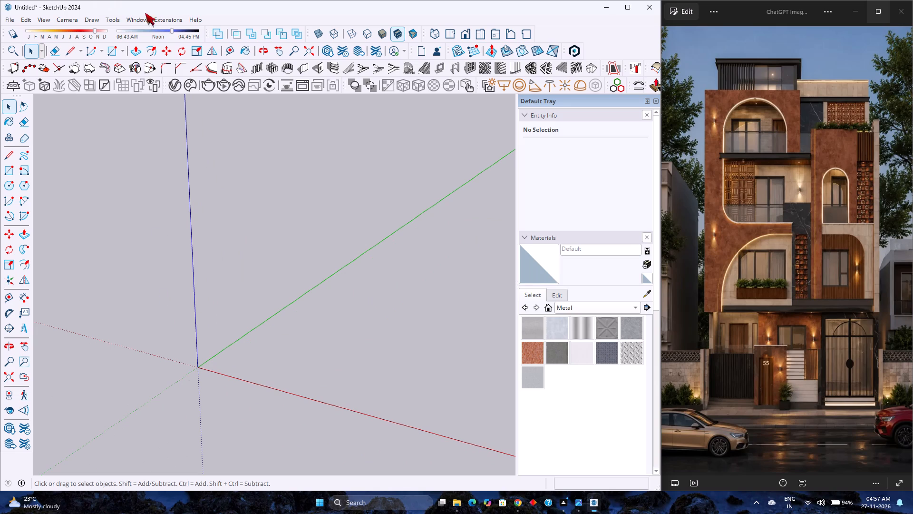
left_click(106, 51)
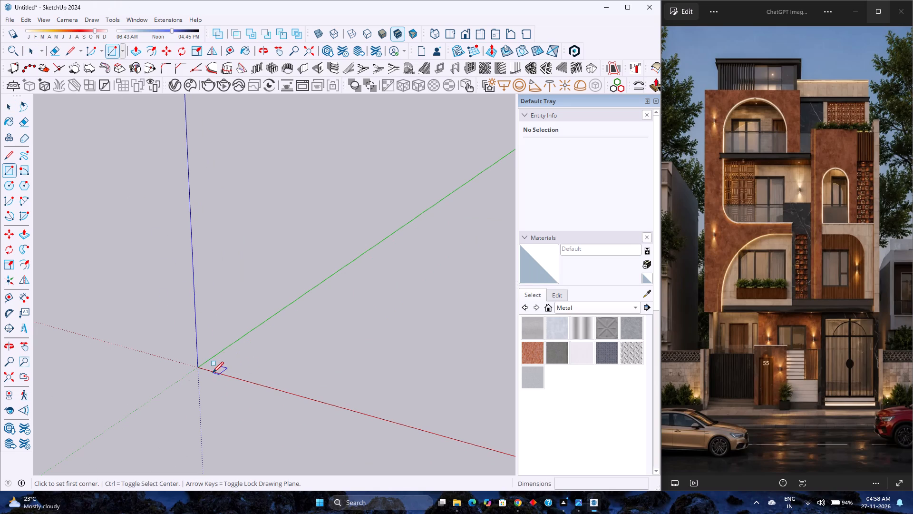
left_click(214, 363)
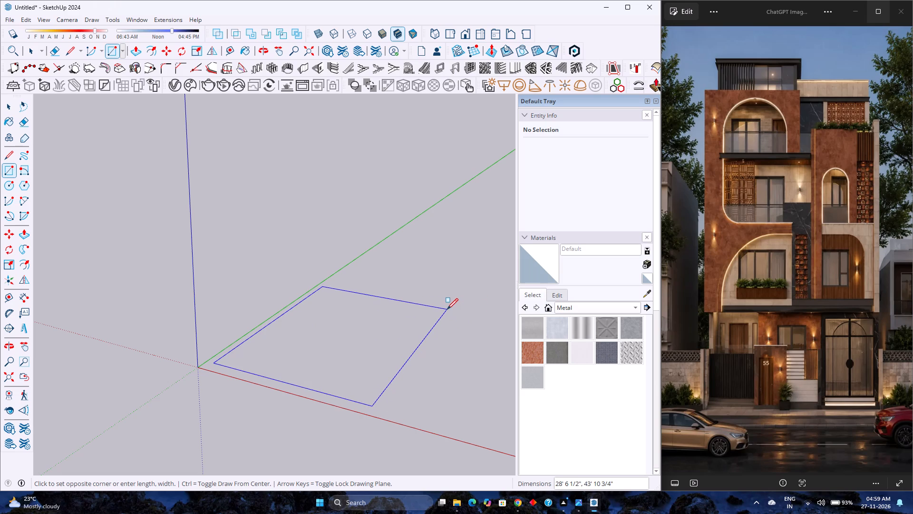
type("25',")
type("40'")
key("Return")
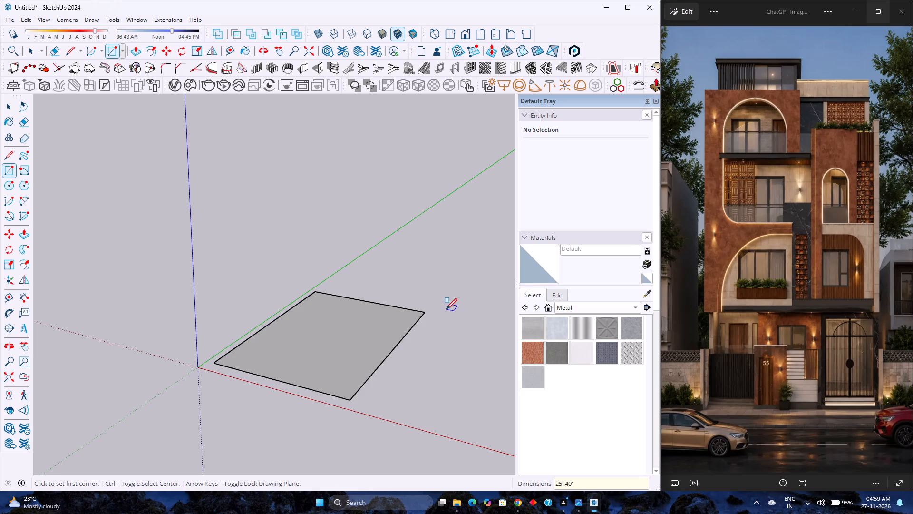
Turn the rectangle's face and all its edges into a group.
key("space")
triple_click(355, 362)
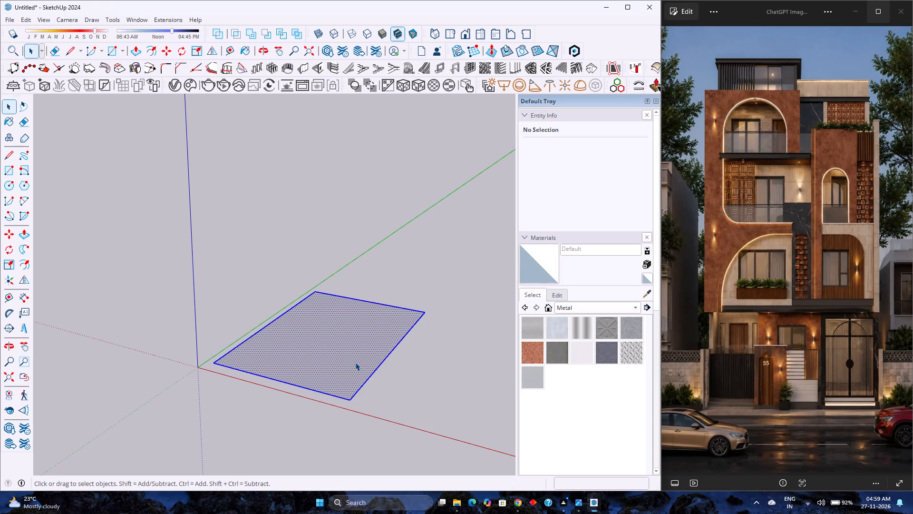
right_click(355, 362)
left_click(411, 186)
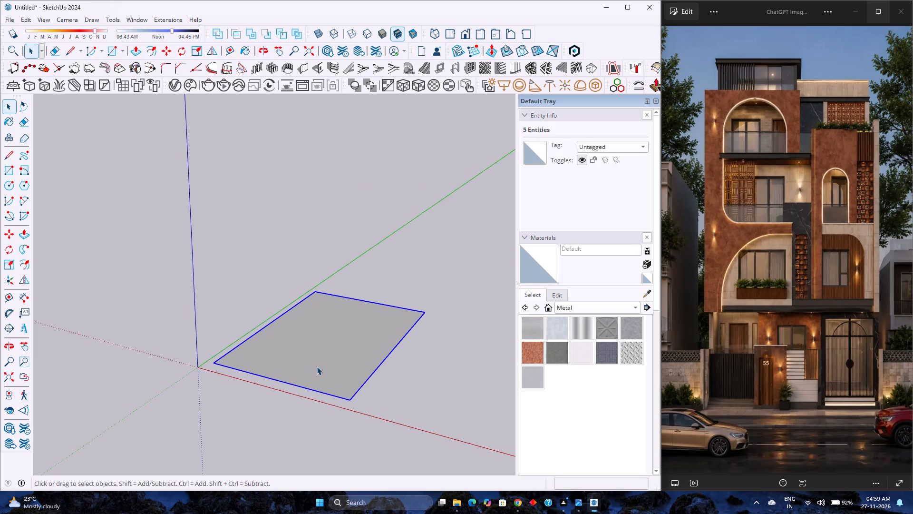
Inside the group, offset the rectangle's outline 9" inward and delete the inner face to leave a wall footprint.
double_click(318, 366)
scroll(318, 366, "up", 2)
middle_click_drag(318, 358, 334, 385)
middle_click(334, 385)
left_click(333, 373)
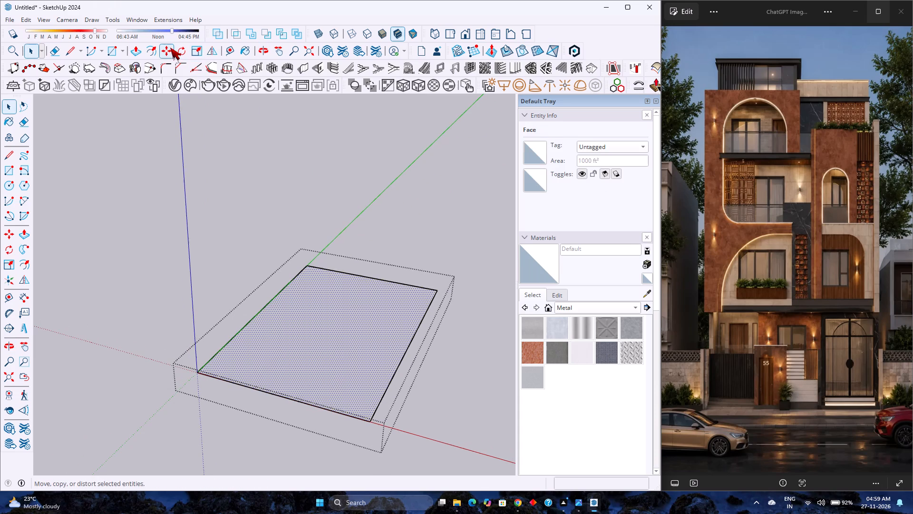
left_click(153, 50)
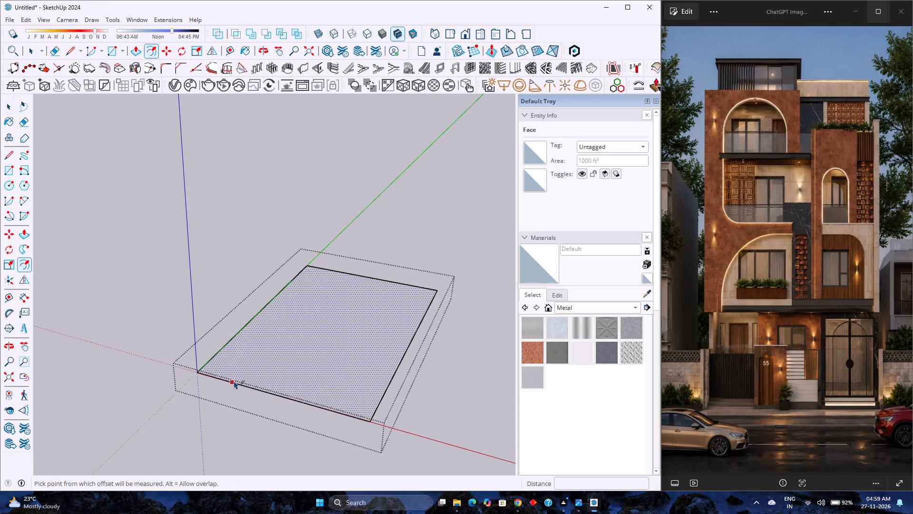
left_click(234, 381)
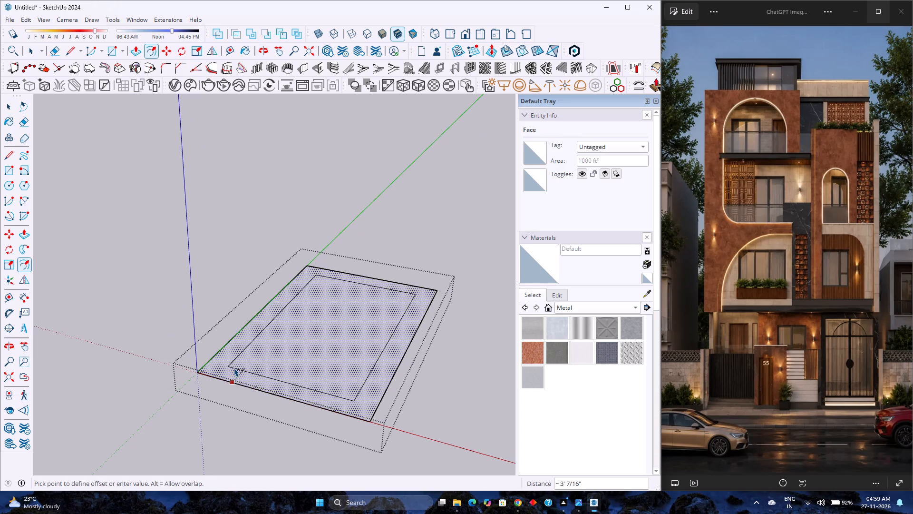
key("9")
key("Return")
key("space")
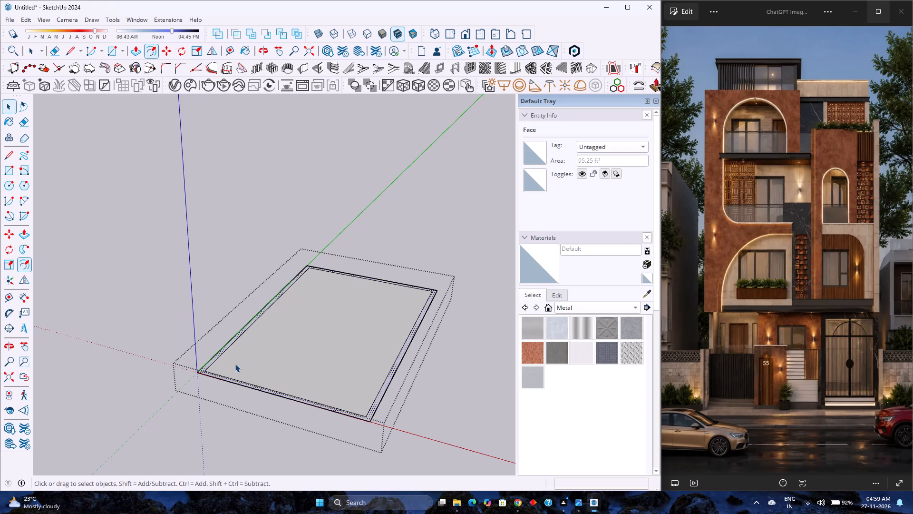
left_click(255, 354)
key("Delete")
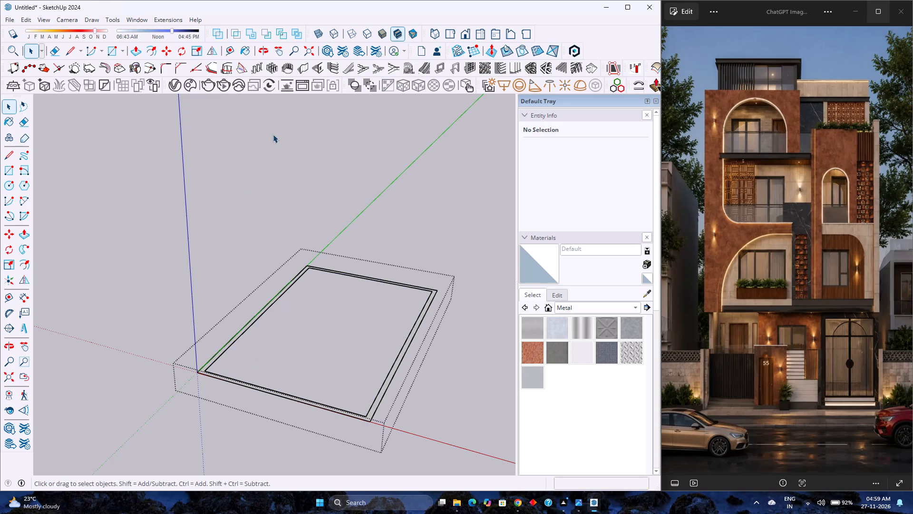
Extrude the wall footprint 10' upward with Push/Pull.
left_click(133, 48)
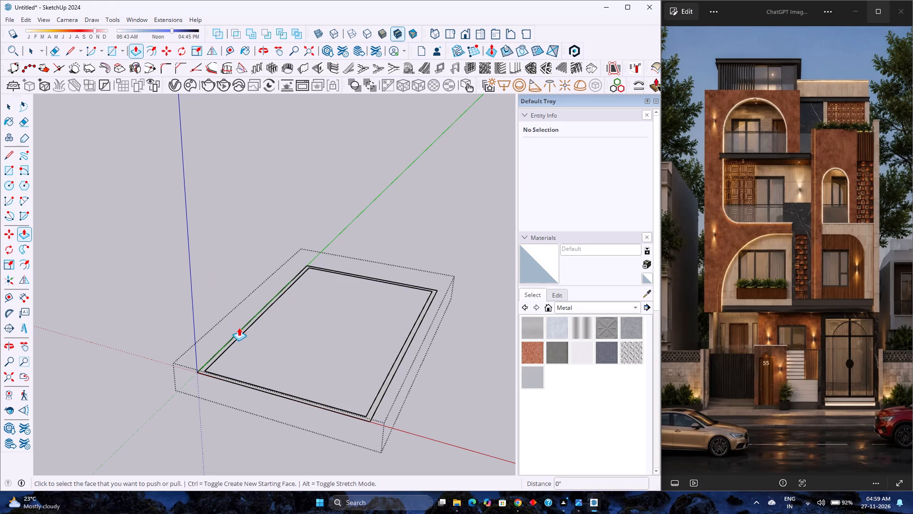
left_click(241, 329)
left_click(245, 327)
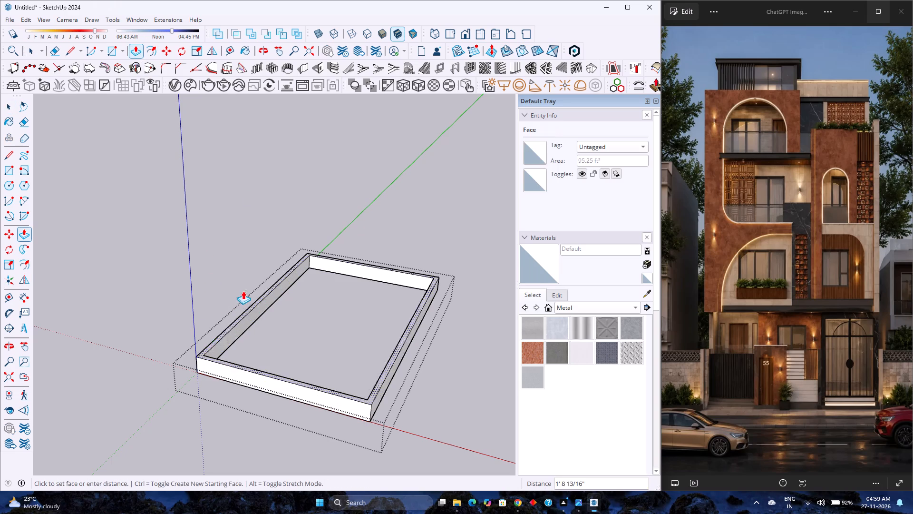
type("10'")
key("Return")
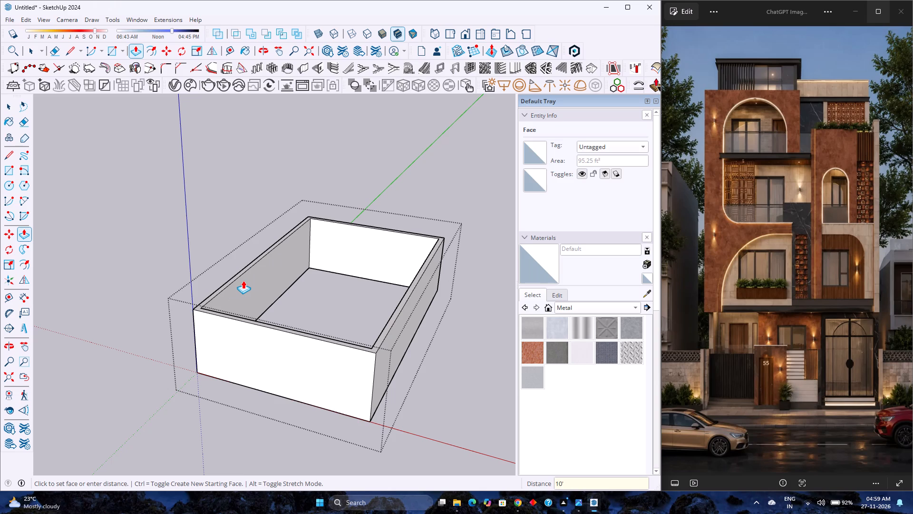
Place a vertical guide on the front wall, 6" in from its corner edge at the blue axis.
key("space")
scroll(243, 280, "down", 4)
middle_click_drag(202, 356, 224, 287)
middle_click(224, 287)
scroll(224, 287, "up", 1)
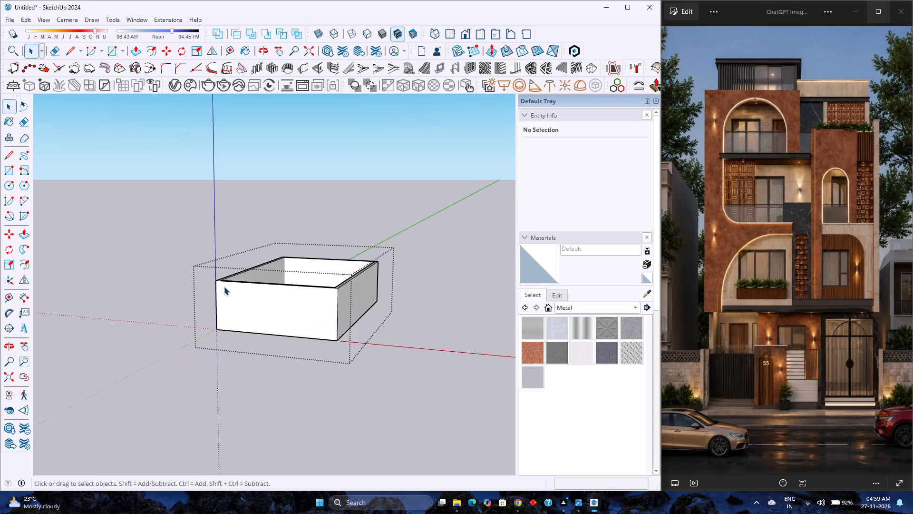
scroll(224, 287, "up", 4)
left_click(226, 54)
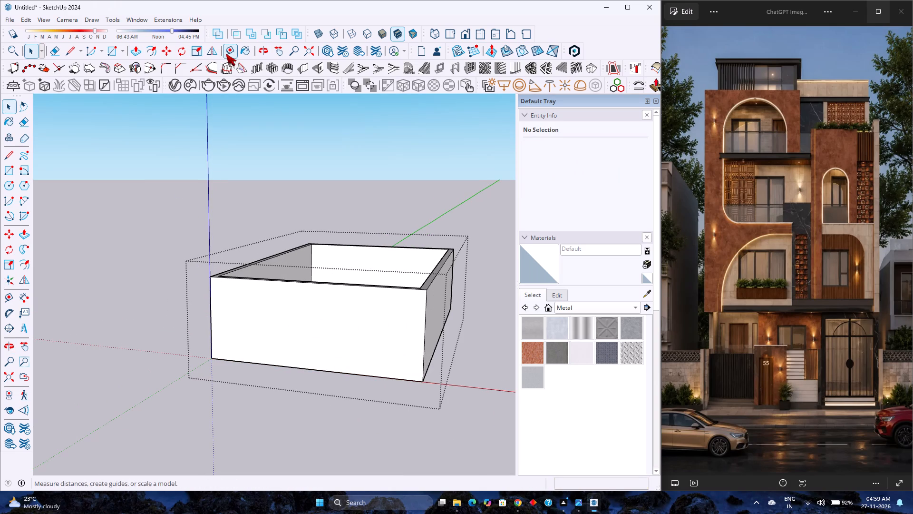
left_click(209, 316)
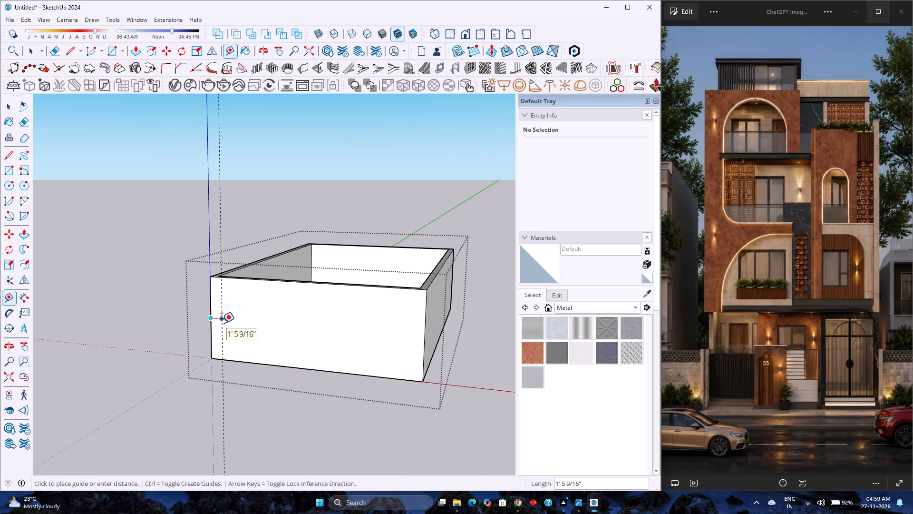
key("6")
key("Return")
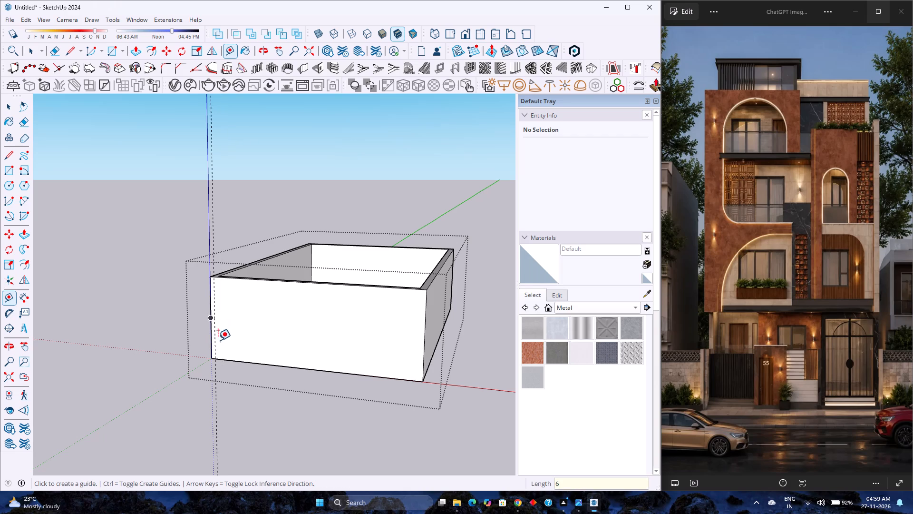
Add a second vertical guide 3" from the first on the front wall, and change that spacing to 6".
left_click(215, 345)
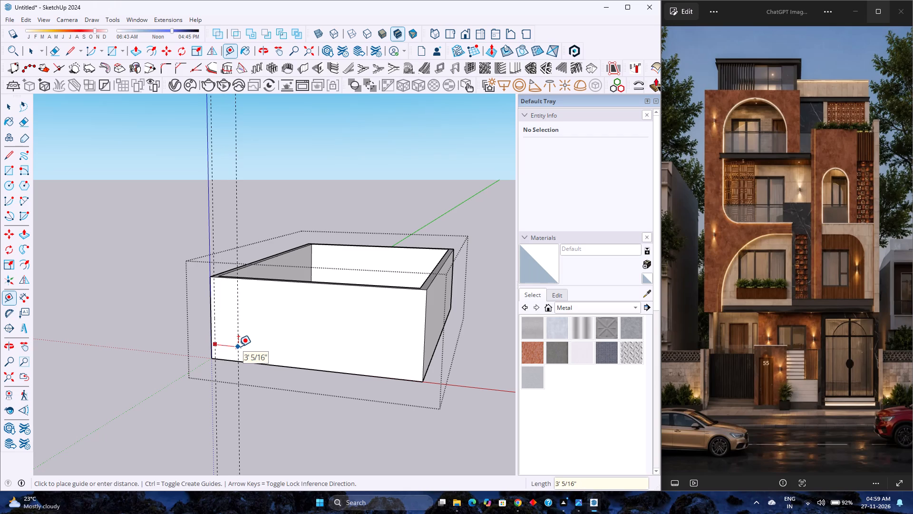
key("3")
key("Return")
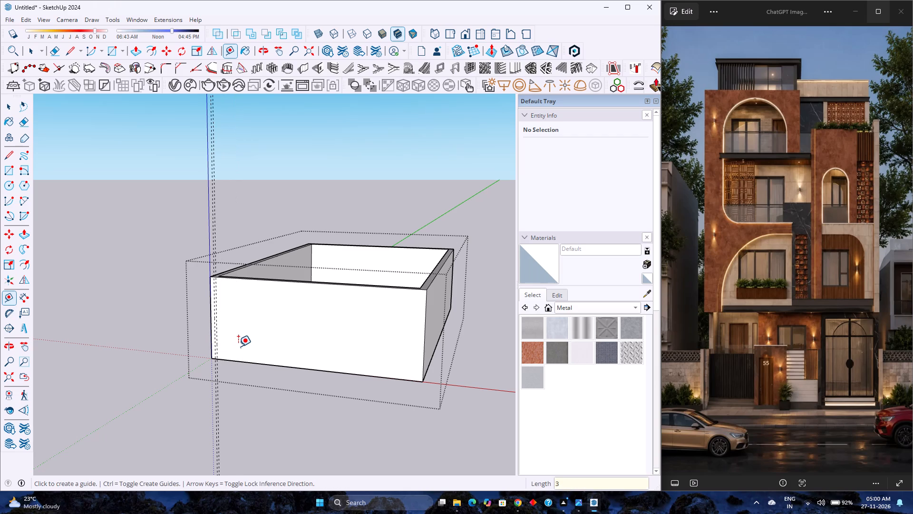
key("6")
key("Return")
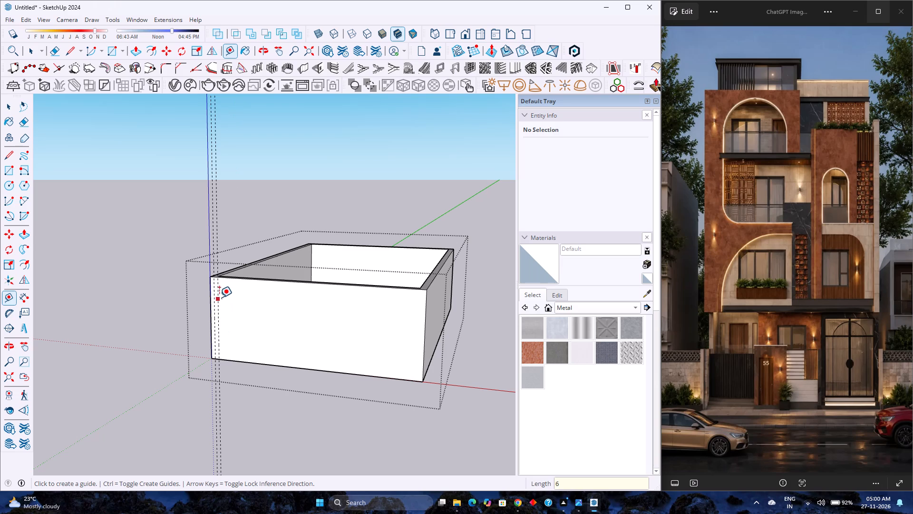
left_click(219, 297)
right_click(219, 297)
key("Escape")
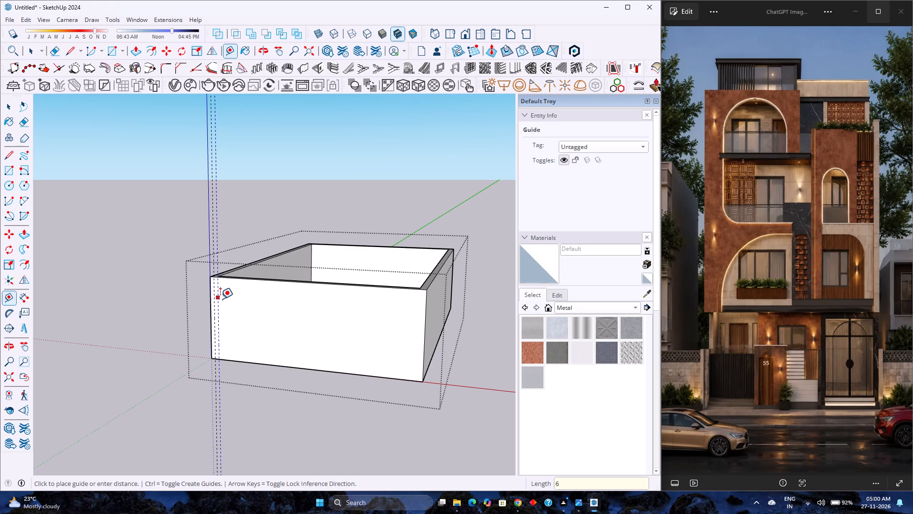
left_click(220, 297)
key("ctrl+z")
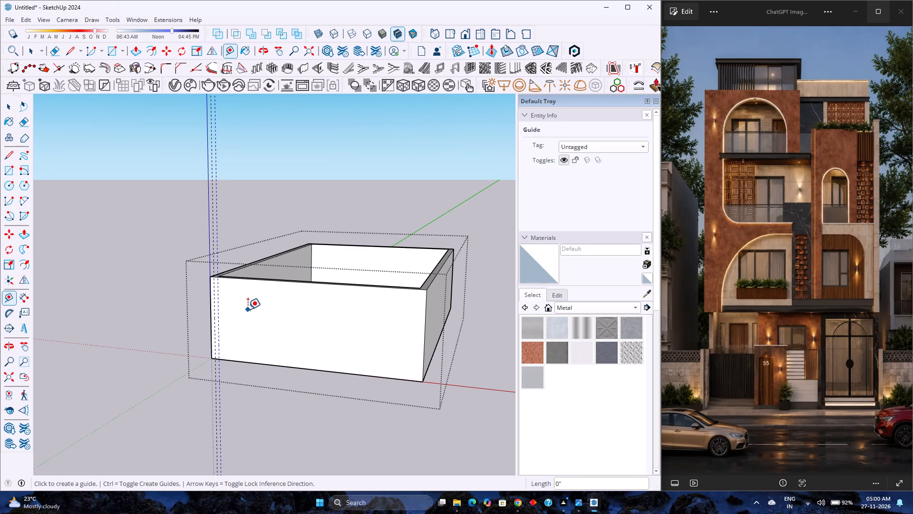
Add a third vertical guide 9" beyond the second on the front wall, and a fourth guide 6" beyond the third.
left_click(219, 293)
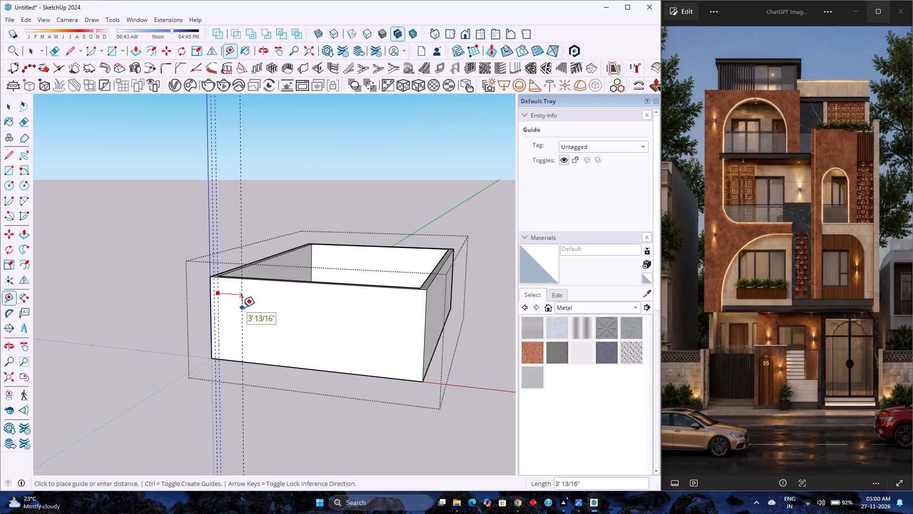
key("9")
key("Return")
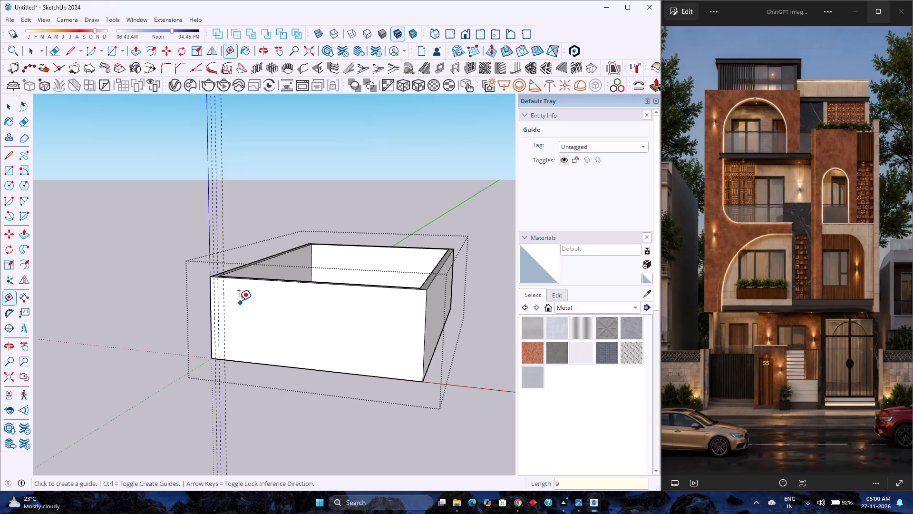
left_click(225, 288)
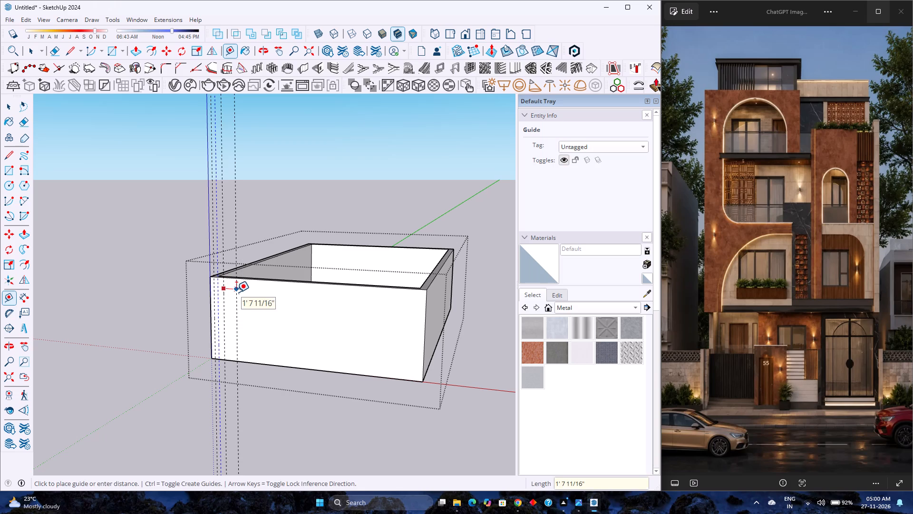
key("6")
key("Return")
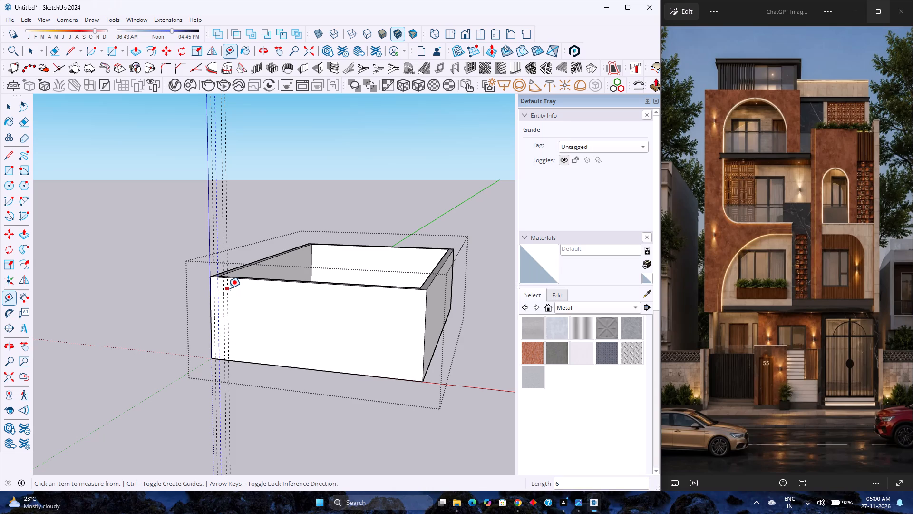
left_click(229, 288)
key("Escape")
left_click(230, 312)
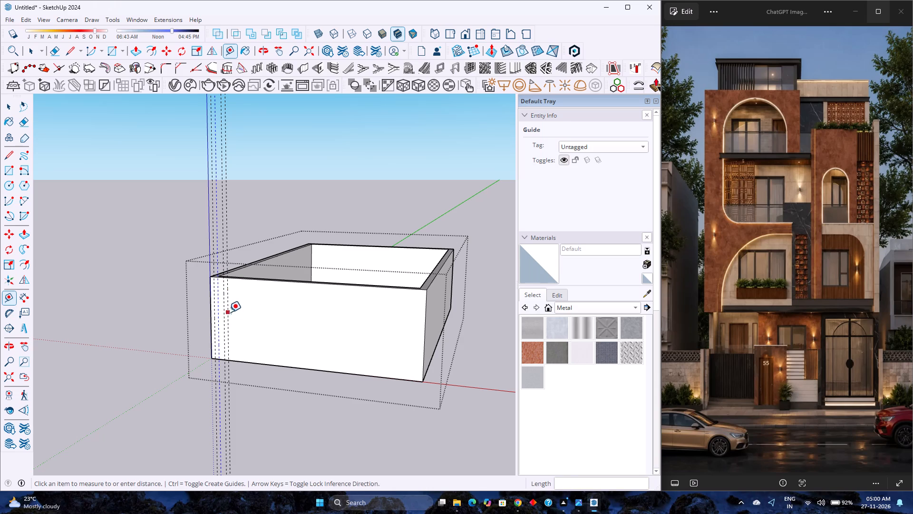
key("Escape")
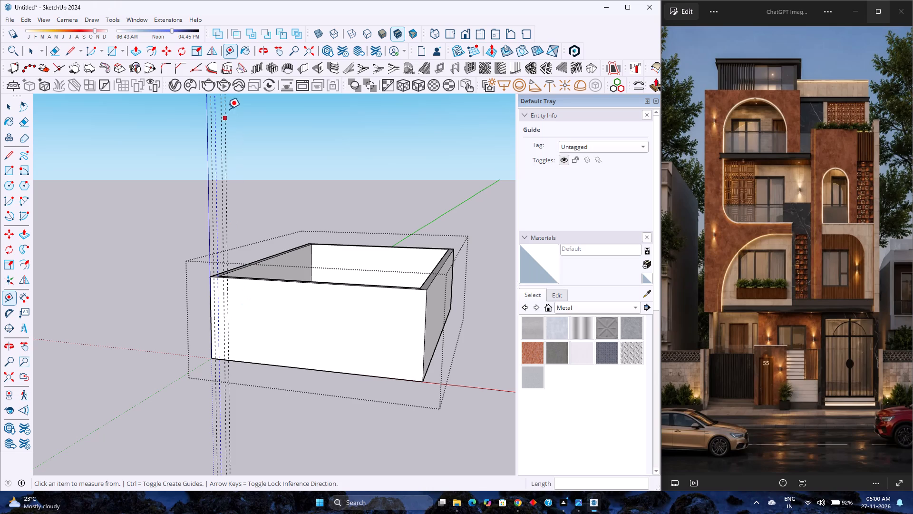
Add a fifth vertical guide 4' beyond the fourth on the front wall, and change that spacing to 3'6".
left_click(233, 52)
scroll(231, 341, "up", 2)
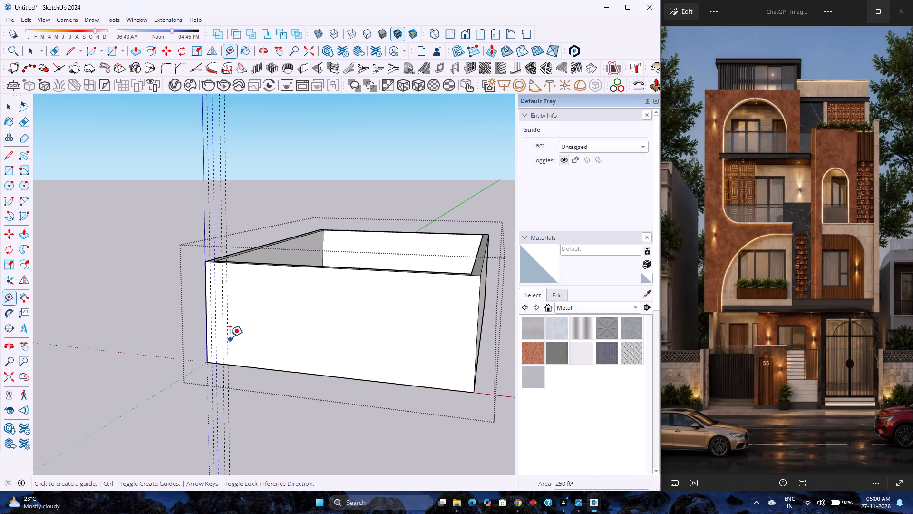
left_click(230, 336)
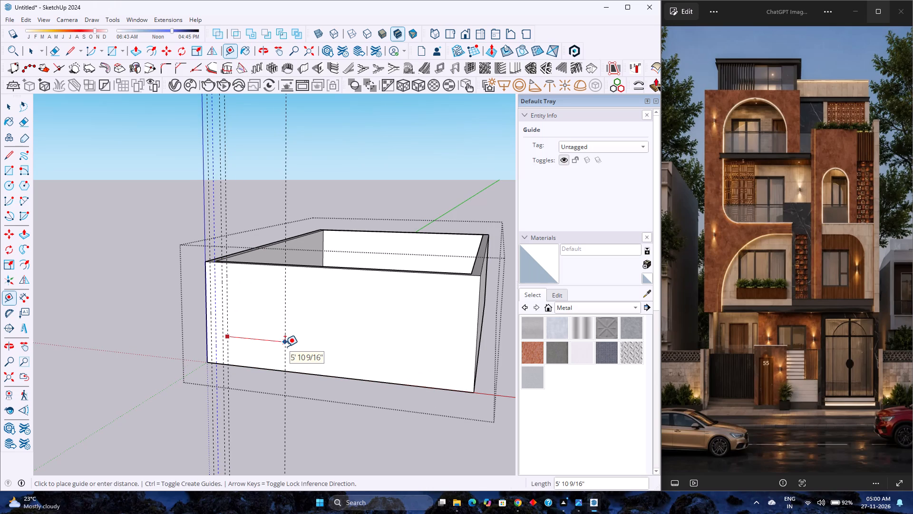
key("4")
key("apostrophe")
key("Return")
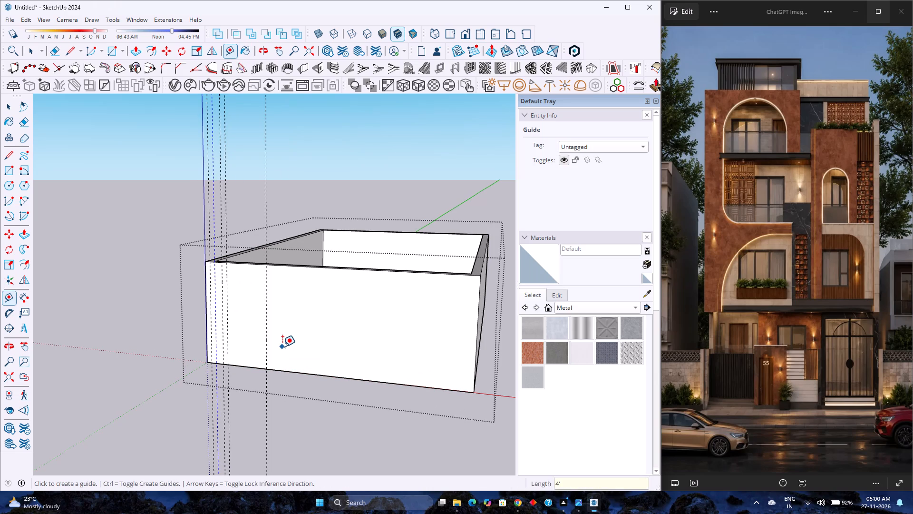
key("3")
key("apostrophe")
key("6")
key("Return")
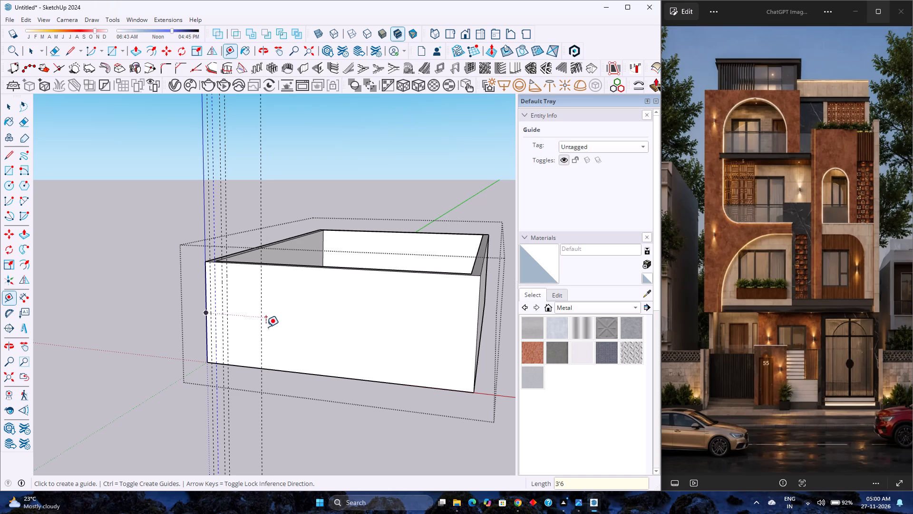
Add three more vertical guides on the front wall, successively 6", 9" and 6" beyond the fifth guide.
left_click(262, 332)
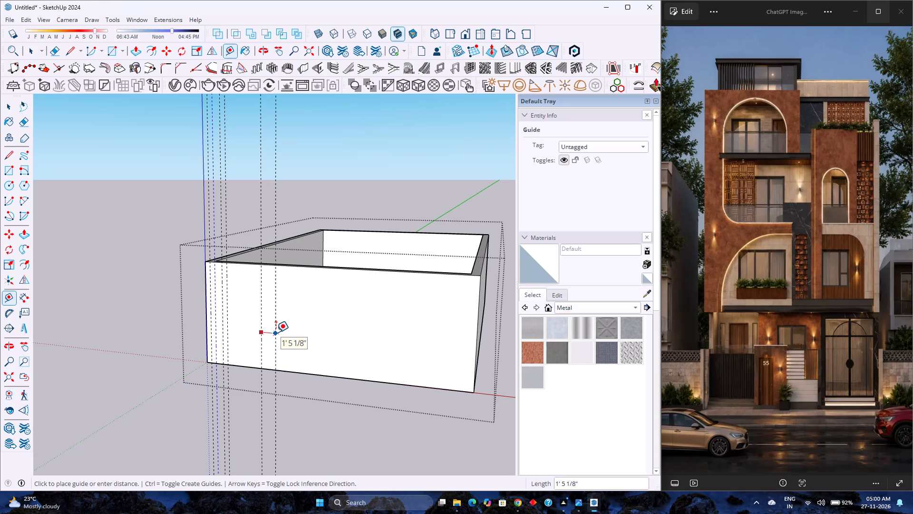
key("6")
key("Return")
left_click(266, 323)
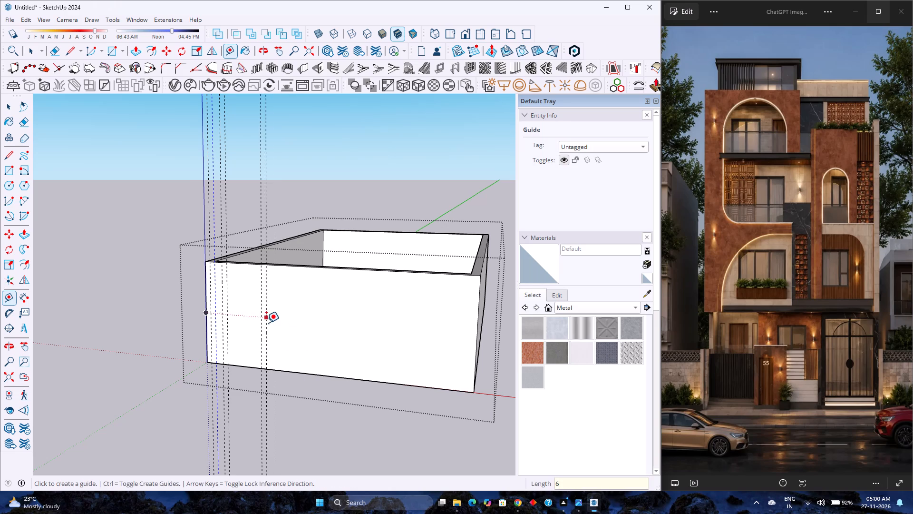
key("Escape")
left_click(267, 347)
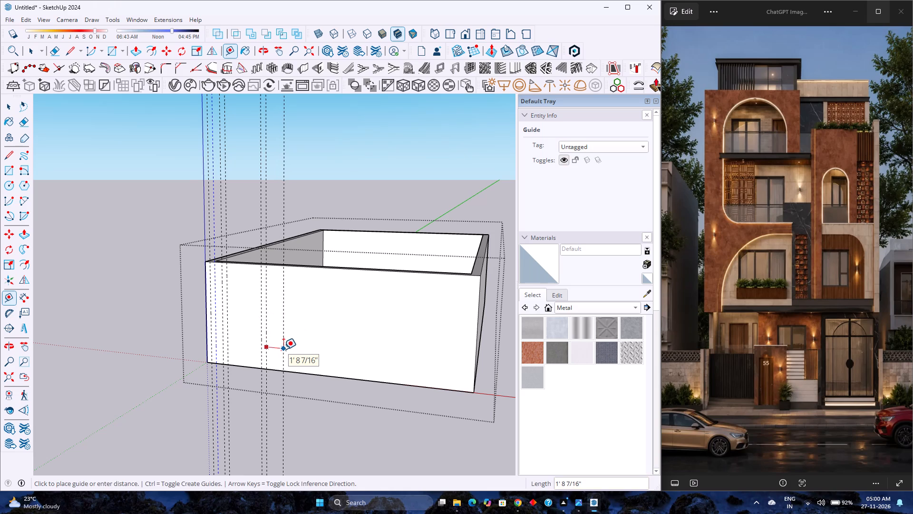
key("9")
key("Return")
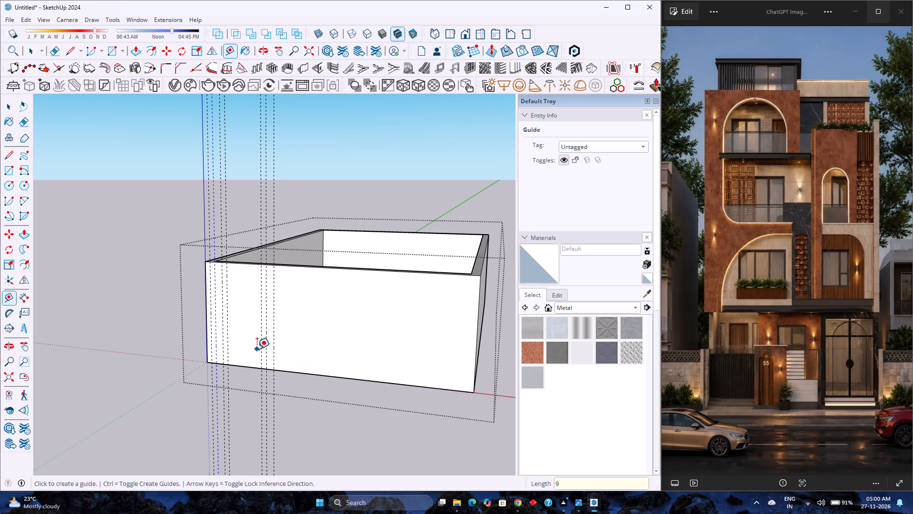
left_click(275, 353)
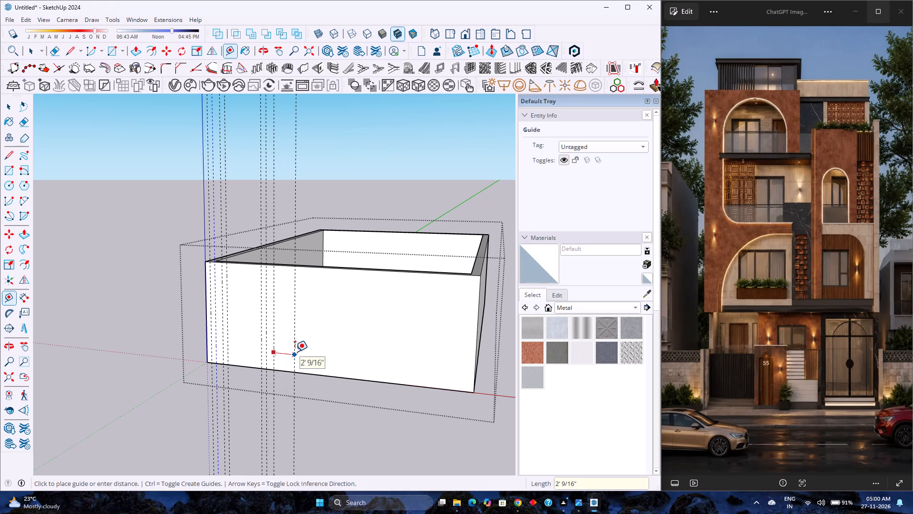
key("6")
key("Return")
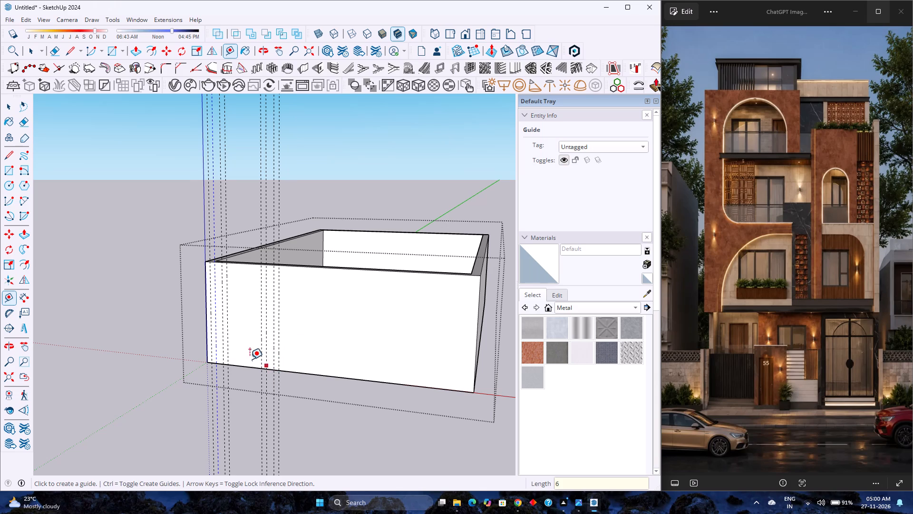
Draw a vertical line along the last guide, from the front wall's bottom edge to its top edge.
left_click(72, 52)
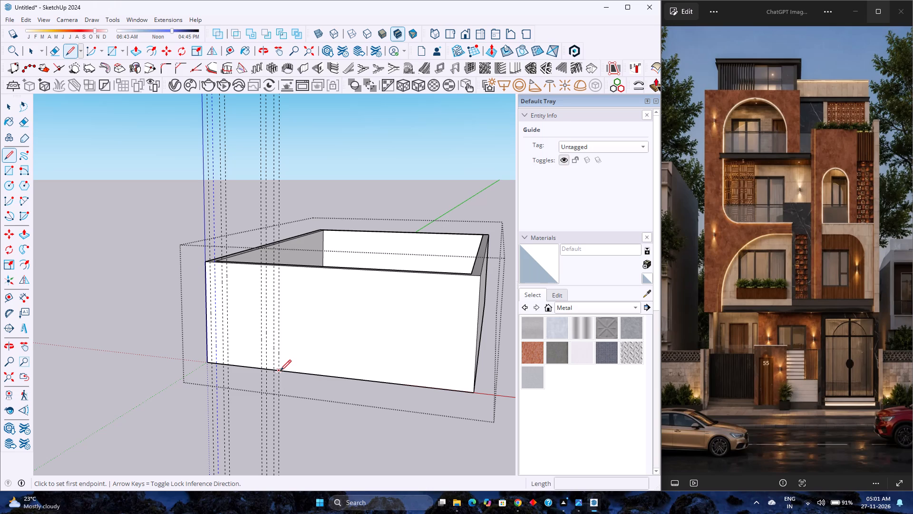
left_click(280, 369)
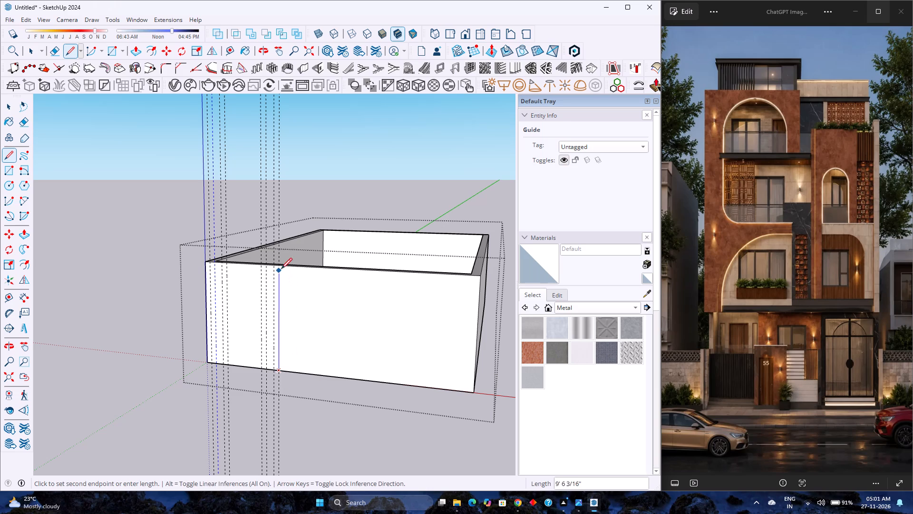
left_click(279, 266)
key("space")
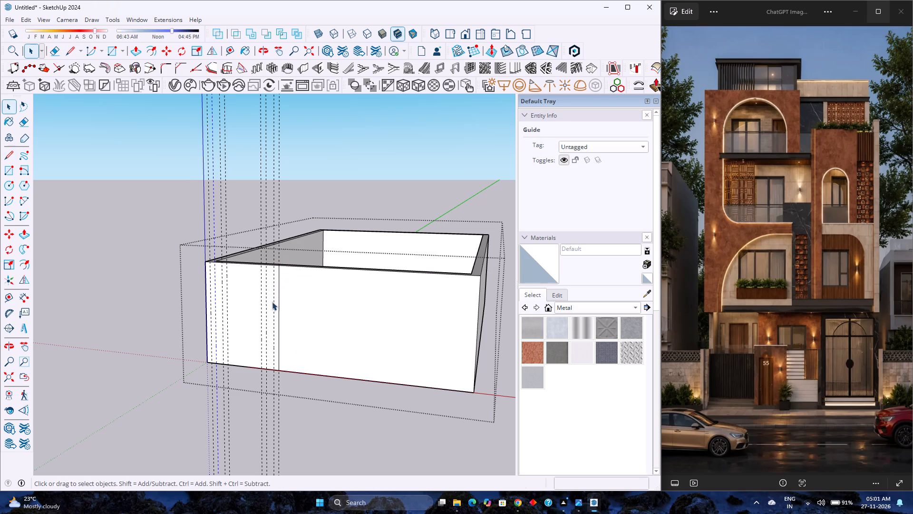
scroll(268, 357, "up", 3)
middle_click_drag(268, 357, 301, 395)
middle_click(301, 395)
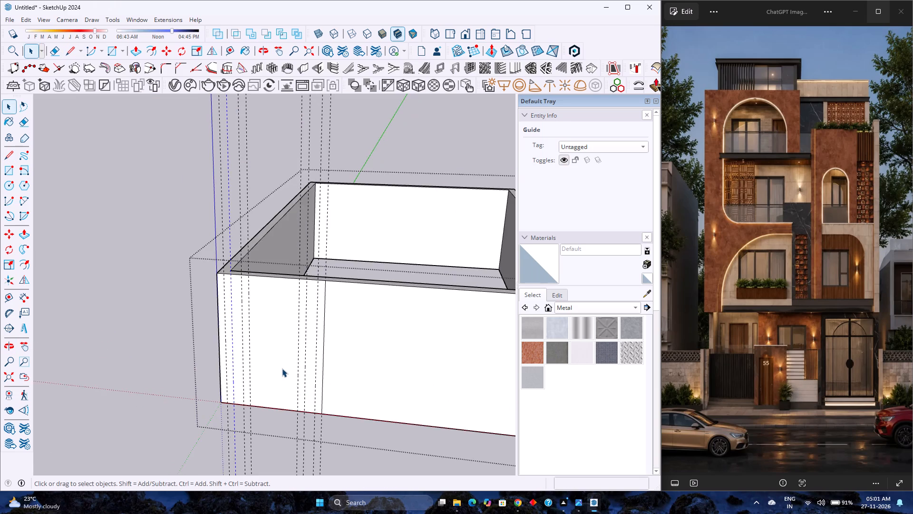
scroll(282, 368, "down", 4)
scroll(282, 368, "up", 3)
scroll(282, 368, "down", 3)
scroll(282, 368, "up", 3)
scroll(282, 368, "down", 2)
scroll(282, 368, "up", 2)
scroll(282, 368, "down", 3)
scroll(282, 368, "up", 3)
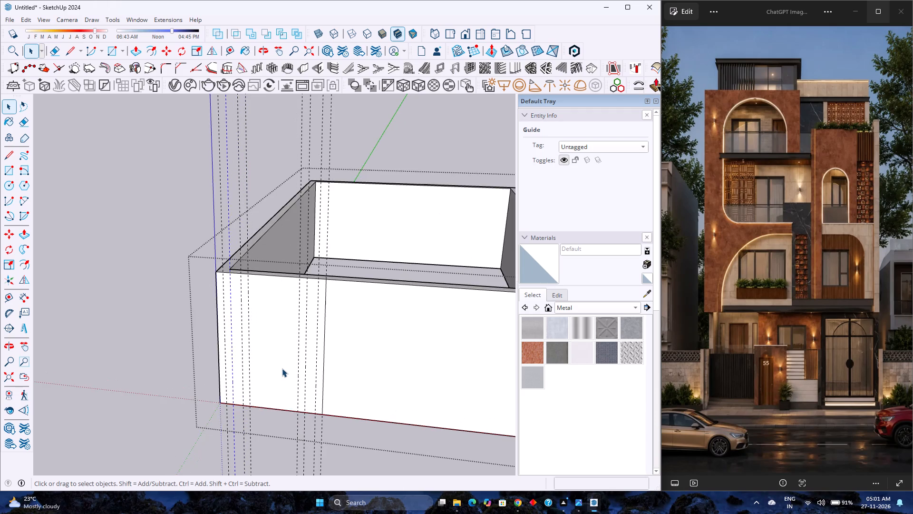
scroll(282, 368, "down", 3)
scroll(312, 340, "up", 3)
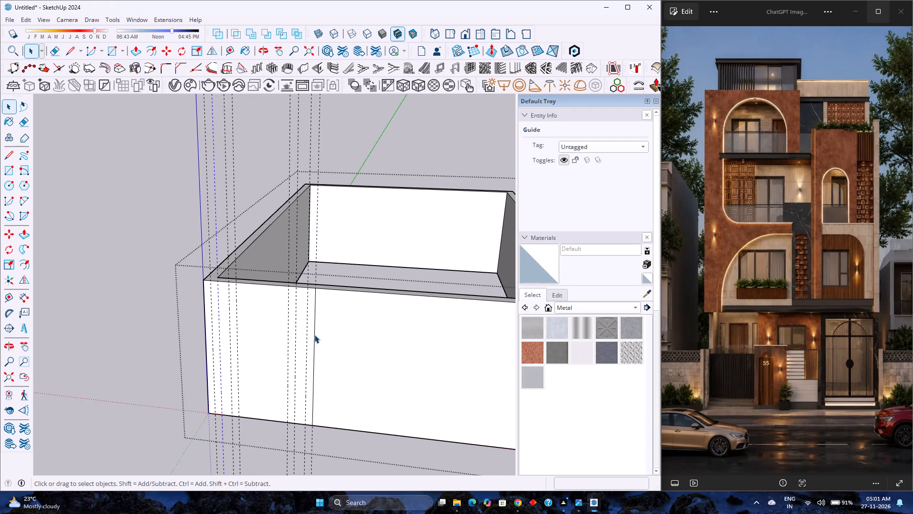
Copy the new vertical edge 9" along the green axis onto the front wall's inner face.
left_click(314, 335)
middle_click_drag(315, 334, 274, 373)
middle_click(273, 373)
key("m")
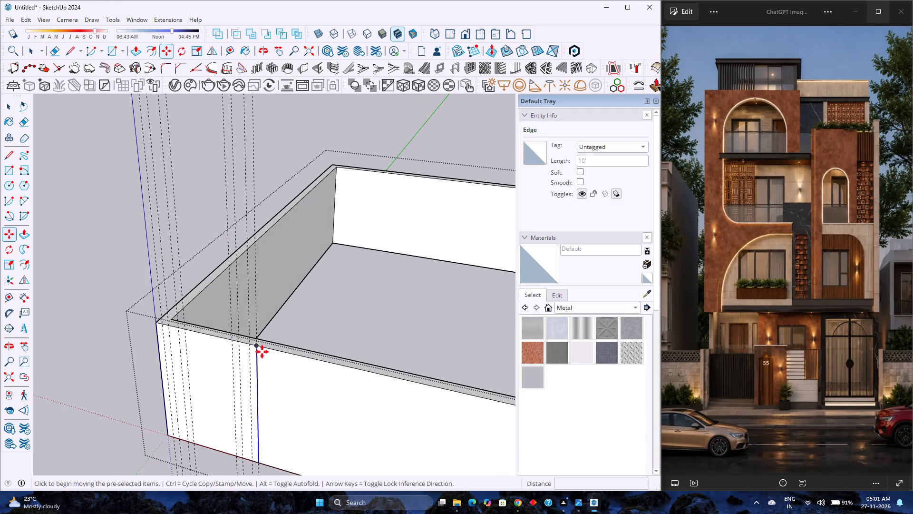
scroll(262, 339, "up", 3)
left_click(258, 348)
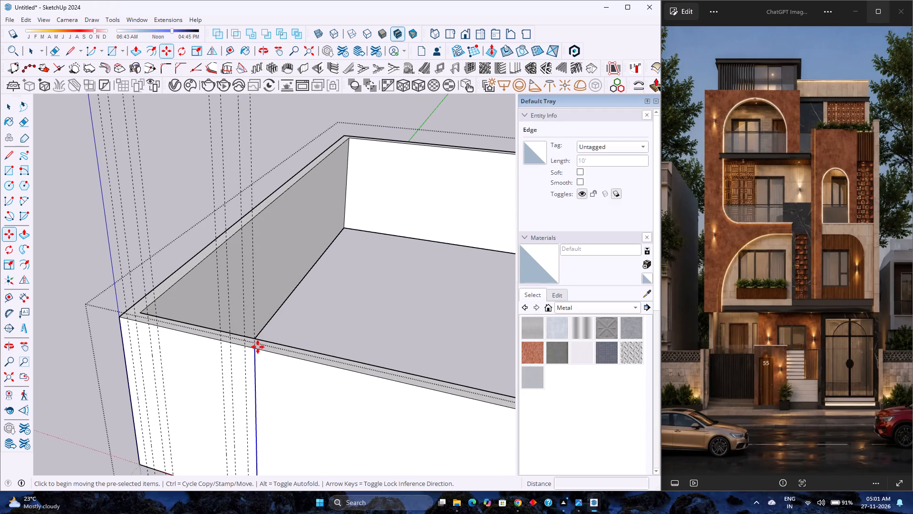
scroll(262, 337, "up", 3)
middle_click_drag(262, 337, 252, 357)
middle_click(252, 357)
scroll(252, 357, "down", 5)
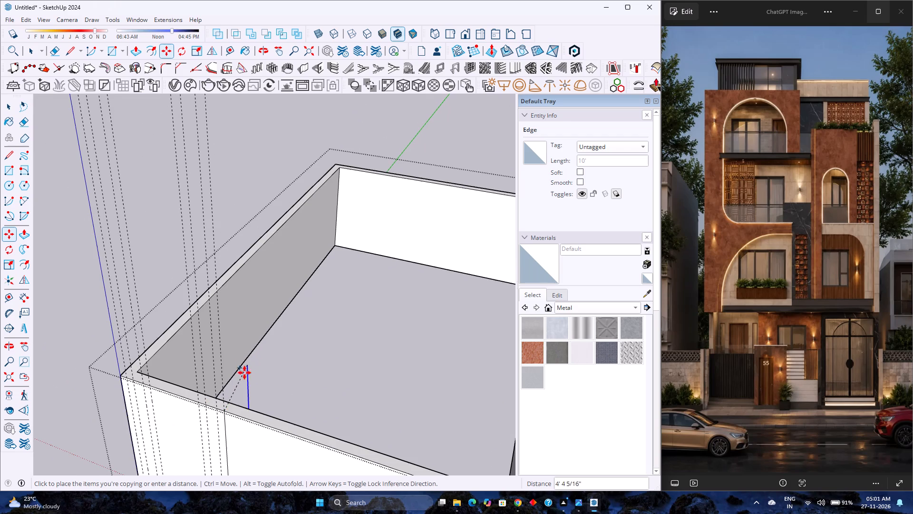
key("Left")
scroll(228, 404, "up", 11)
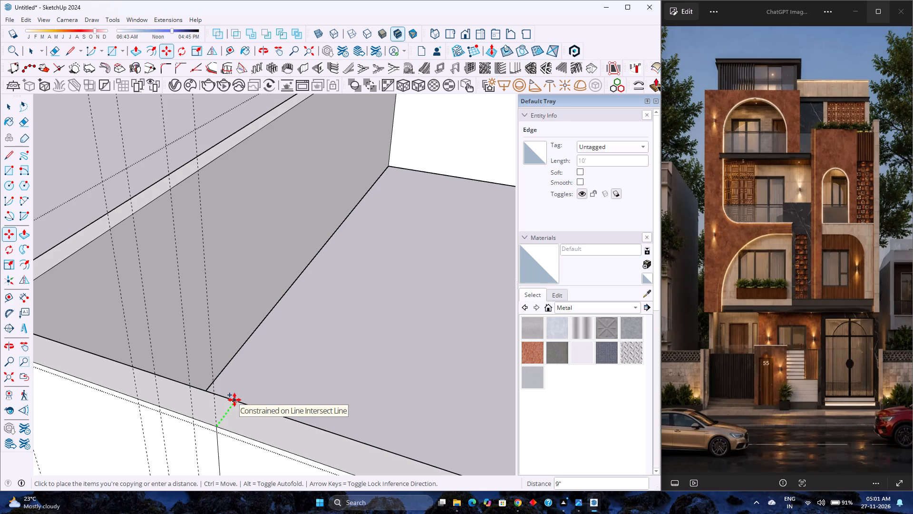
left_click(234, 400)
Move the copied edge 9" along the front wall's inner face, away from the corner at the blue axis.
scroll(234, 400, "down", 16)
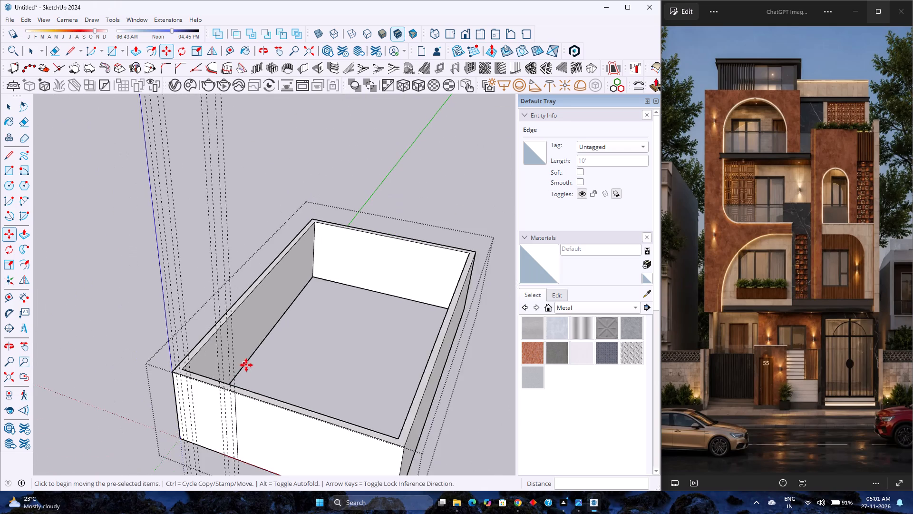
scroll(262, 344, "down", 6)
scroll(267, 323, "up", 1)
scroll(267, 323, "down", 3)
middle_click_drag(272, 403, 73, 416)
middle_click(73, 416)
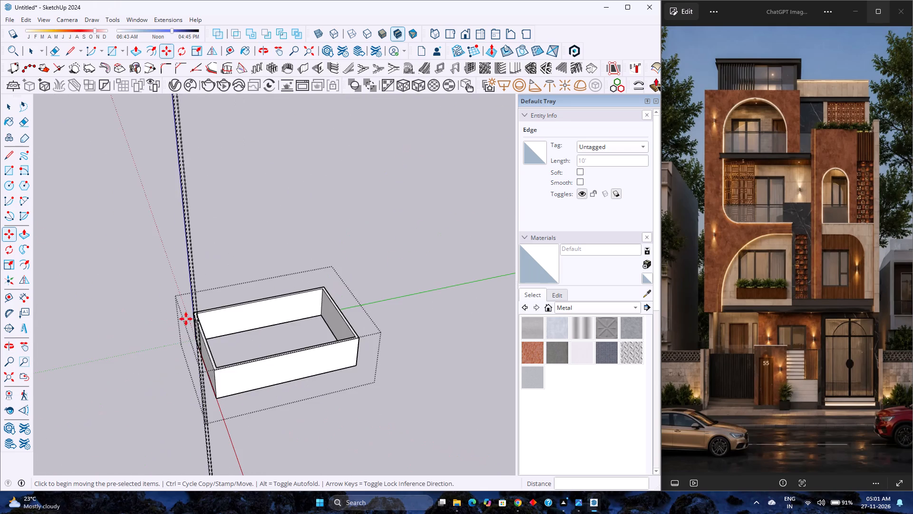
scroll(186, 316, "up", 5)
middle_click_drag(222, 394, 7, 391)
middle_click(7, 391)
scroll(176, 289, "up", 4)
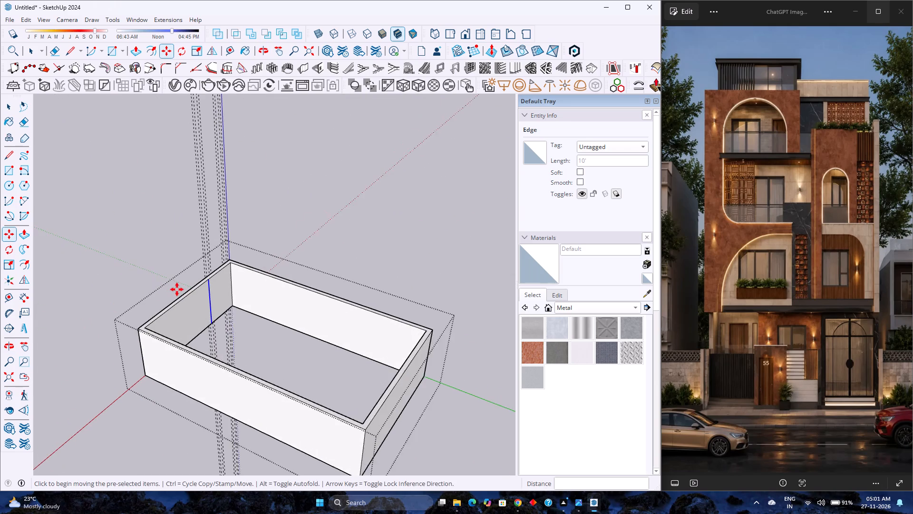
scroll(177, 289, "up", 14)
left_click(214, 291)
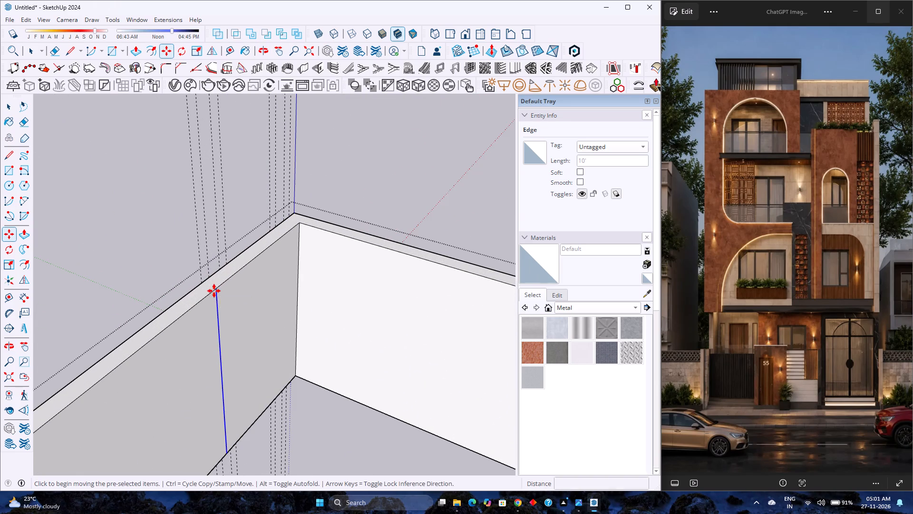
key("9")
key("Return")
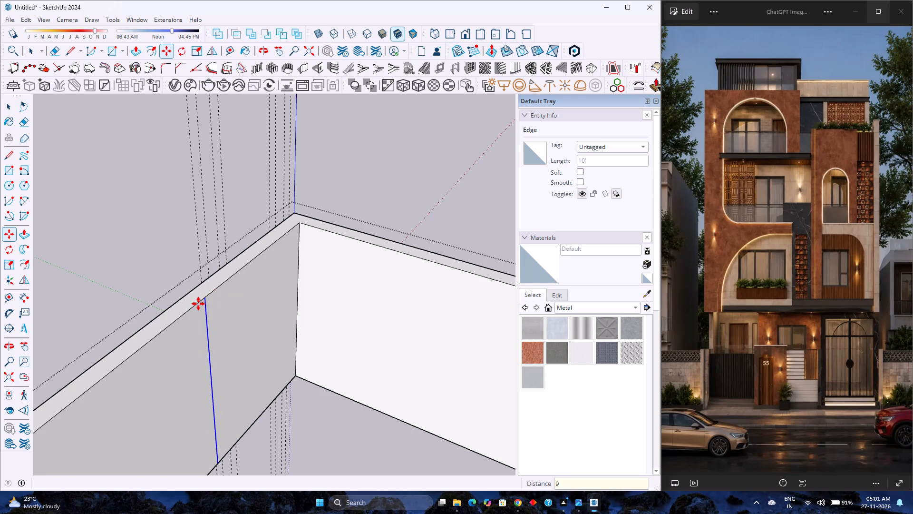
Push/Pull the inner face between the moved edge and the blue-axis corner 6' into the building.
key("p")
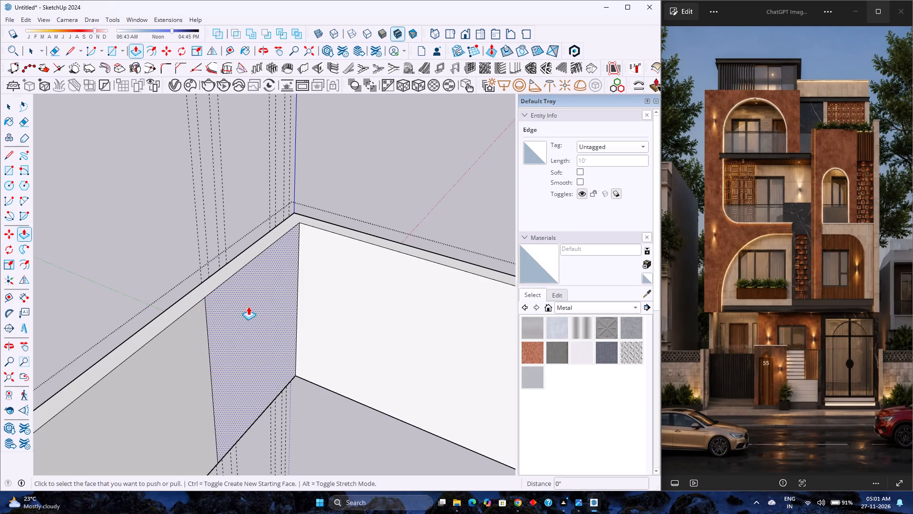
left_click(249, 306)
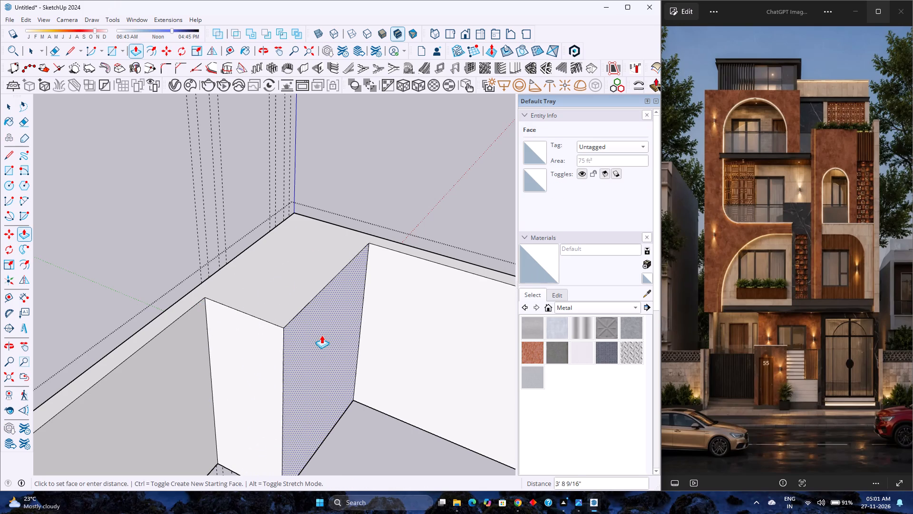
key("6")
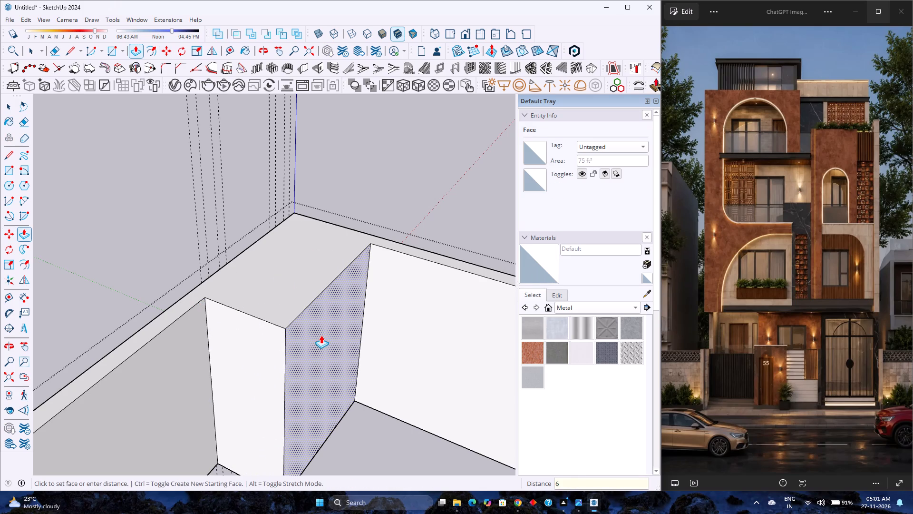
key("apostrophe")
key("Return")
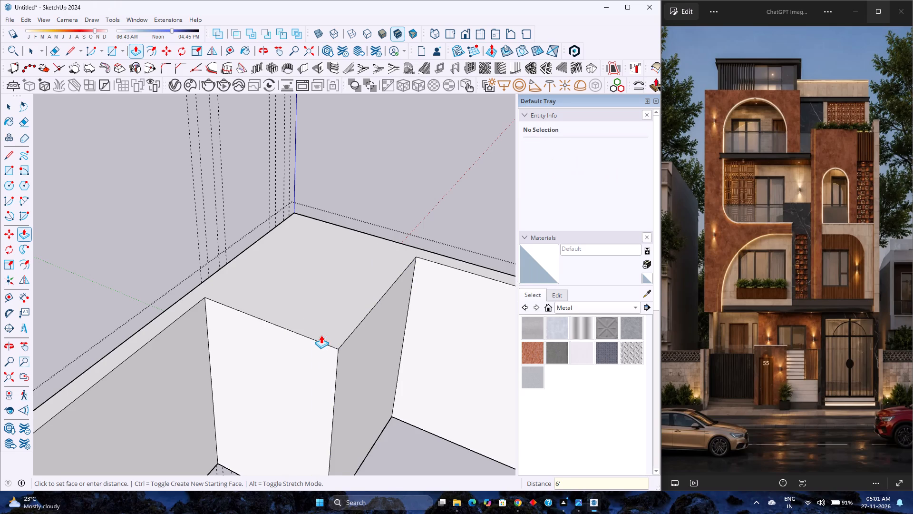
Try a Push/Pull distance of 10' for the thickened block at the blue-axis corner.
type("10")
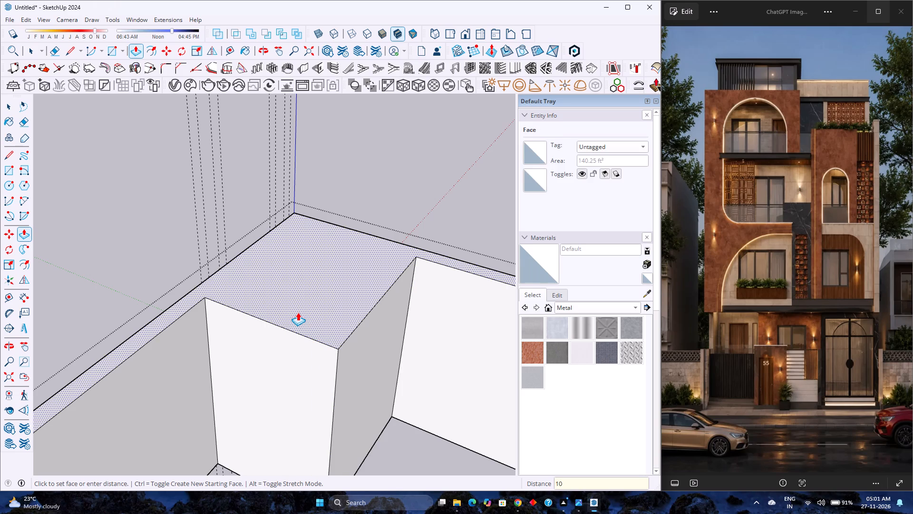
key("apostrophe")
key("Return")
Set the corner block's Push/Pull distance to 8'.
key("8")
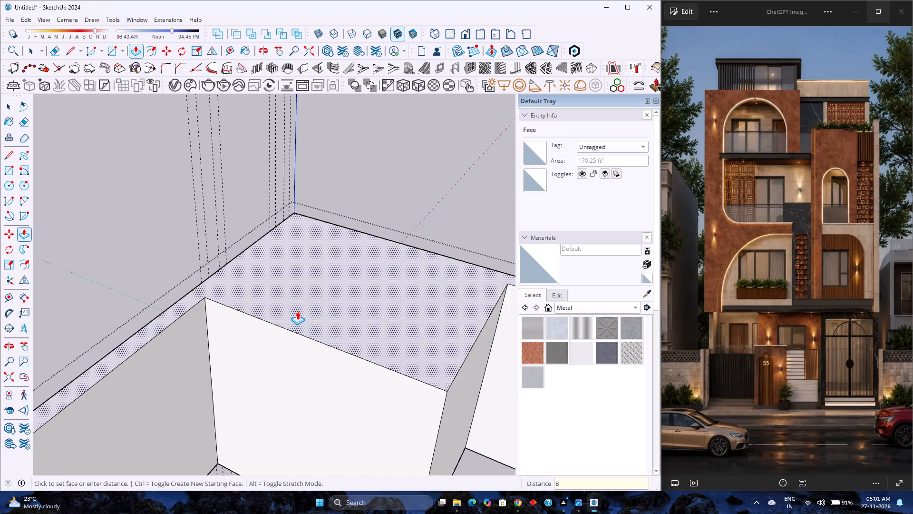
key("apostrophe")
key("Return")
Copy the vertical edge on the front wall's outer face 7' along the red axis toward the blue-axis corner.
scroll(294, 312, "down", 3)
middle_click_drag(260, 315, 317, 323)
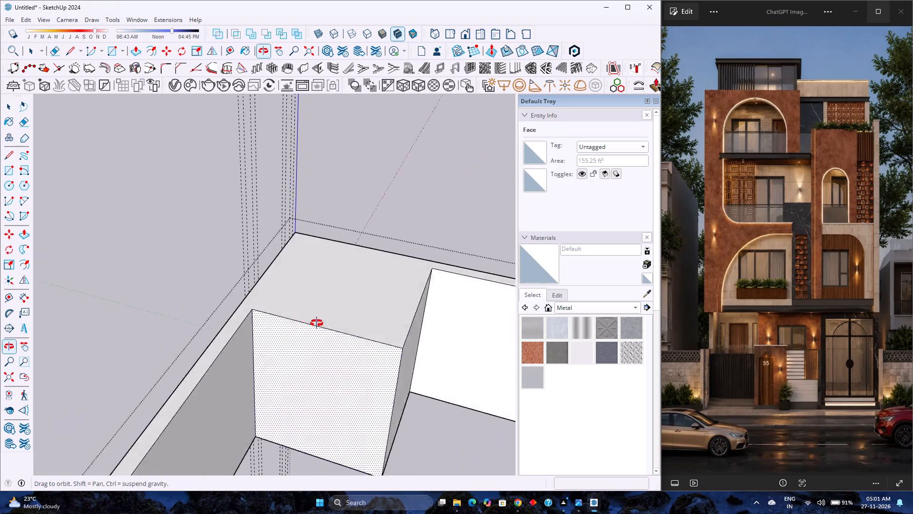
middle_click_drag(317, 323, 572, 322)
middle_click(572, 322)
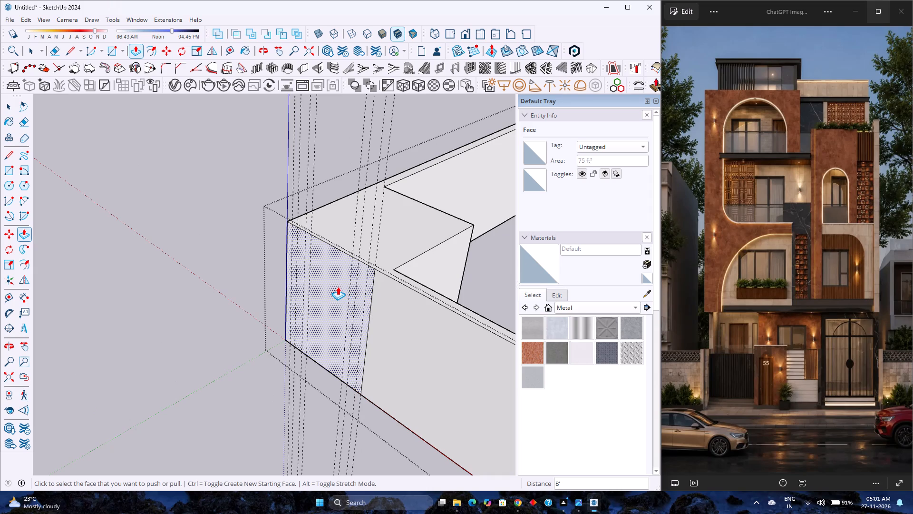
scroll(210, 318, "down", 3)
middle_click_drag(210, 318, 317, 287)
middle_click(361, 278)
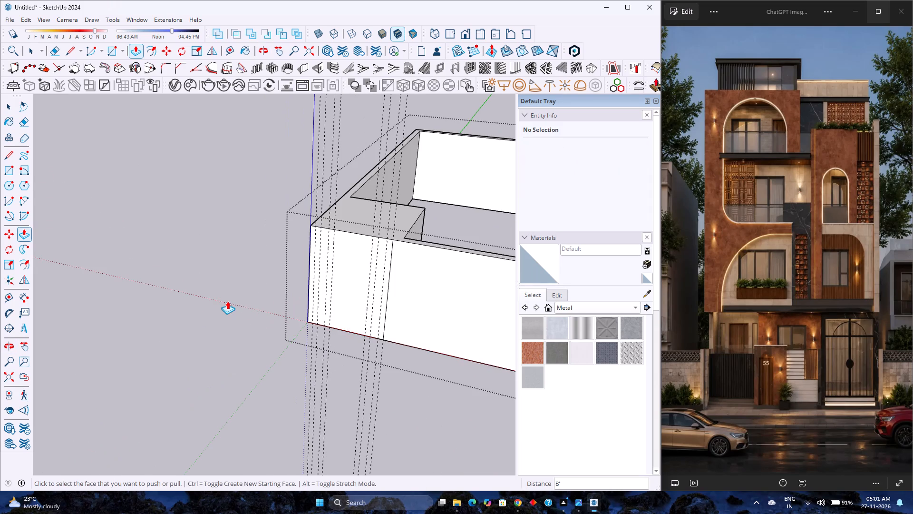
key("l")
scroll(346, 329, "up", 3)
key("space")
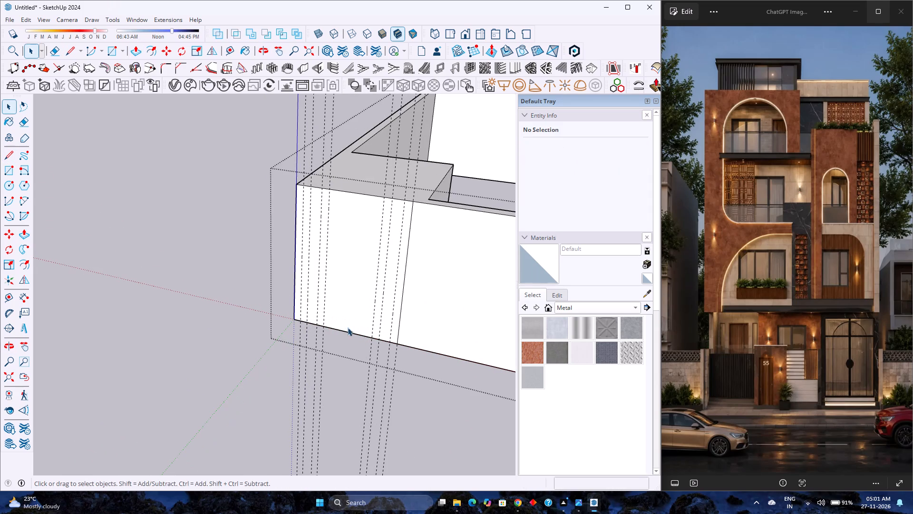
left_click(405, 277)
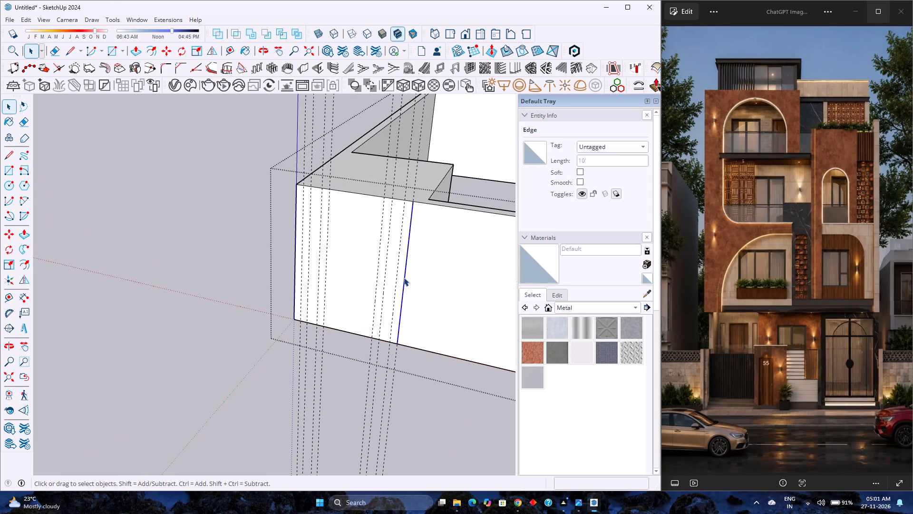
key("m")
left_click(412, 203)
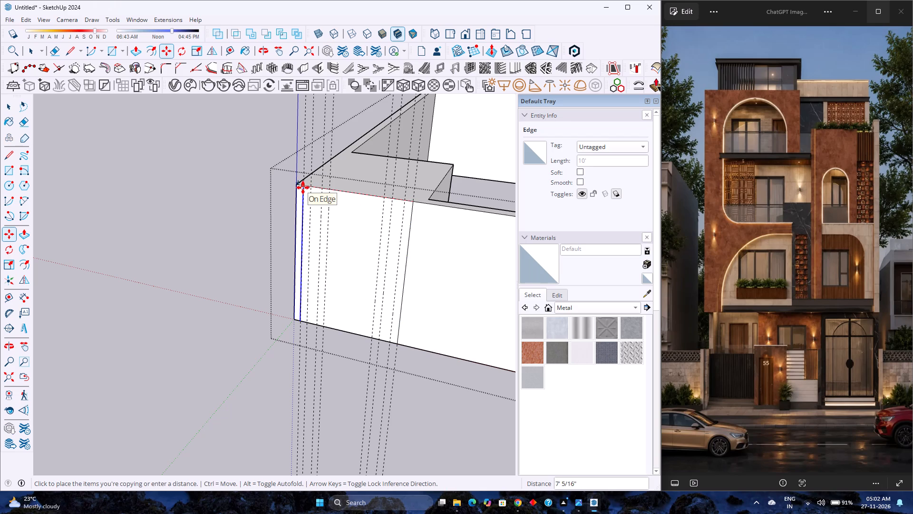
scroll(303, 188, "up", 2)
key("Right")
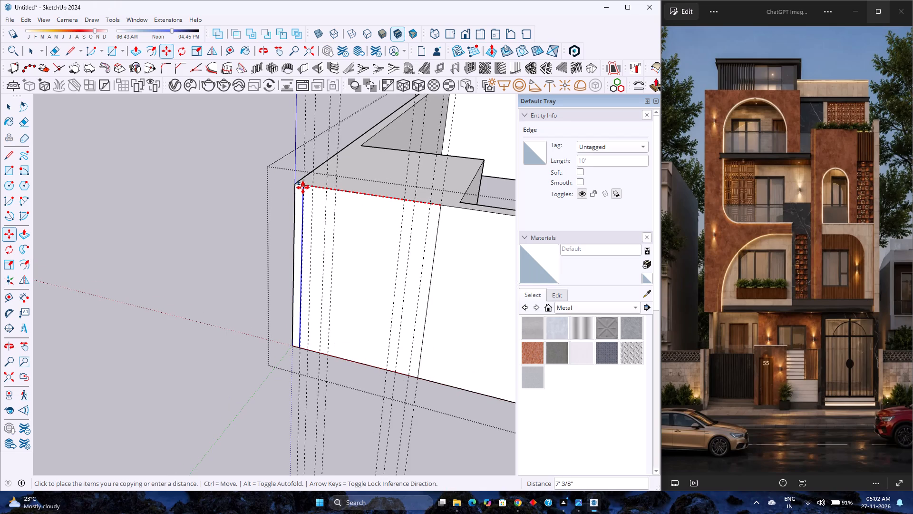
scroll(303, 187, "up", 6)
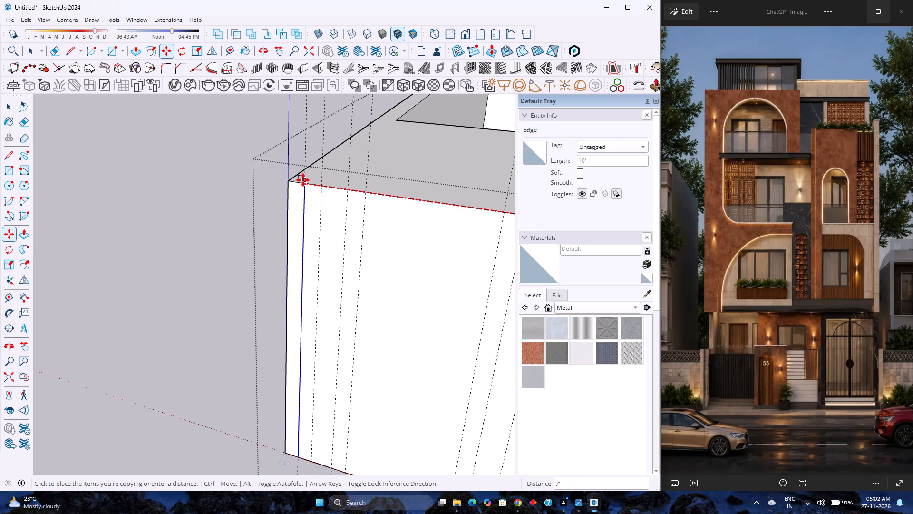
left_click(306, 182)
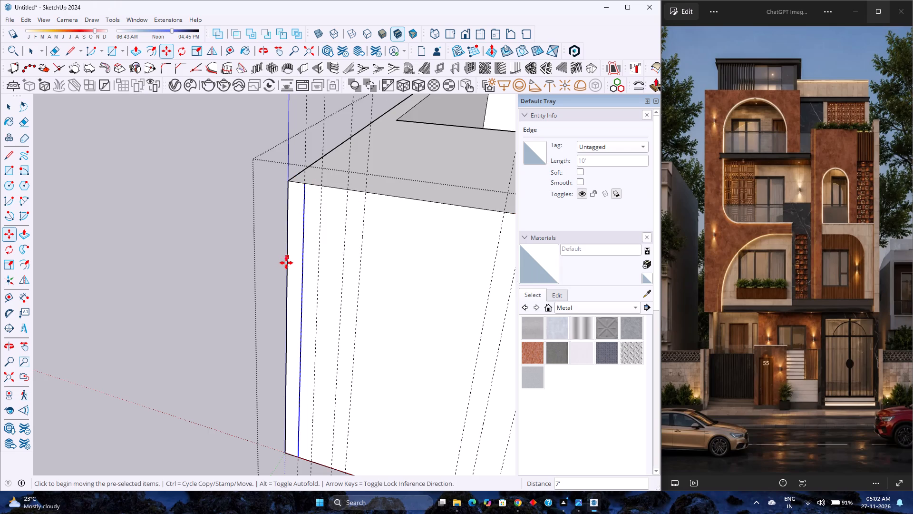
Push/Pull the front face between the two vertical edges 8' into the building to form a corner recess.
scroll(286, 263, "down", 7)
key("p")
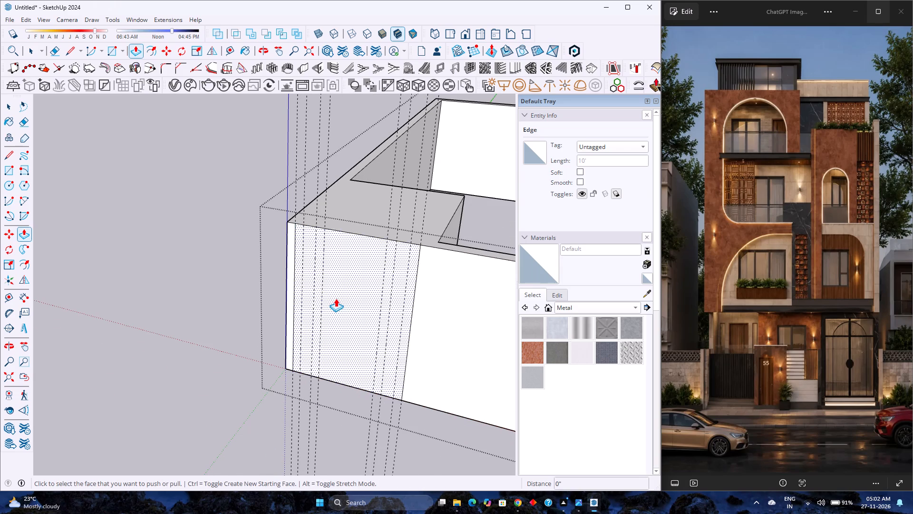
left_click(338, 297)
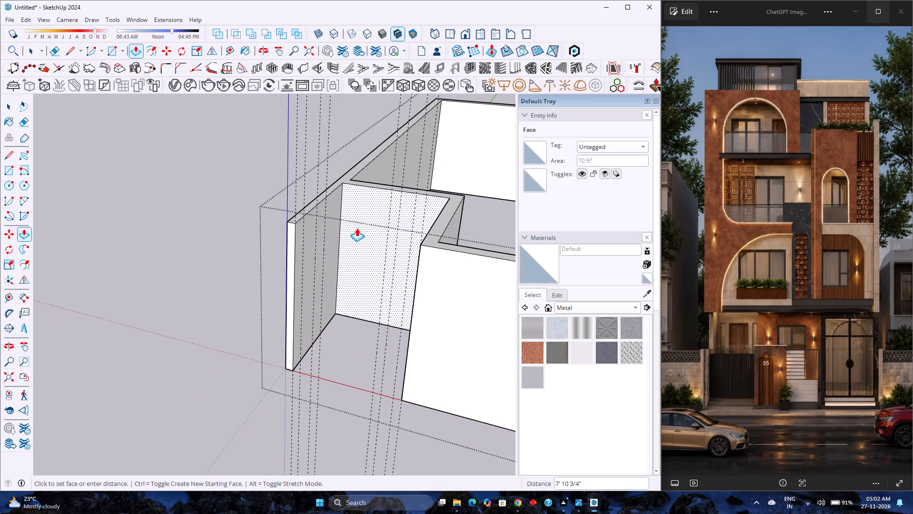
type("8'")
key("Return")
Delete the two outermost vertical guides, one beside the blue-axis corner and one at the recess's far side.
scroll(354, 231, "up", 1)
middle_click_drag(355, 236, 405, 326)
scroll(394, 313, "down", 3)
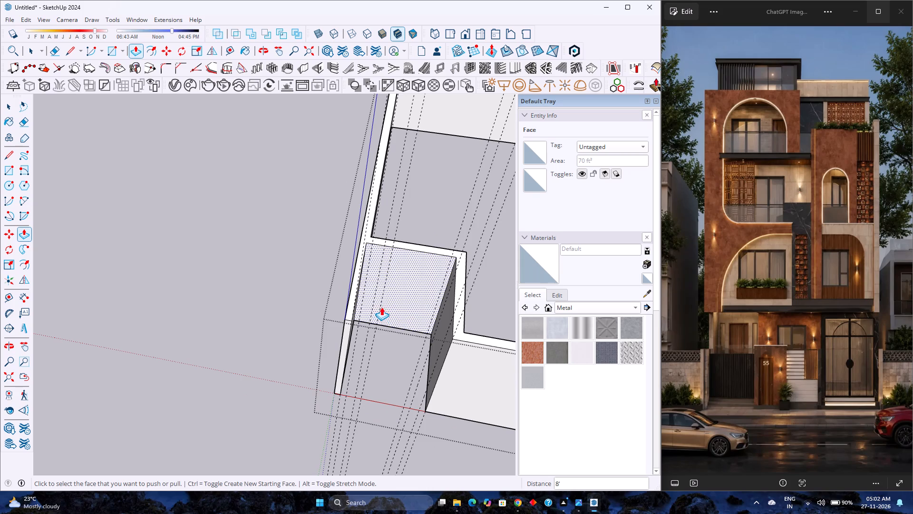
scroll(321, 297, "down", 5)
middle_click_drag(233, 323, 237, 287)
middle_click(238, 285)
middle_click(238, 285)
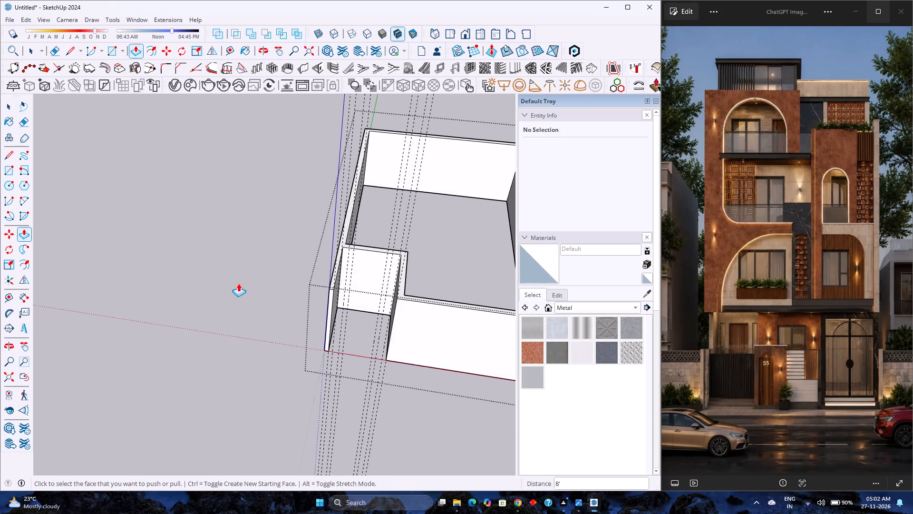
key("space")
scroll(238, 283, "down", 1)
middle_click_drag(223, 335, 220, 241)
middle_click(220, 241)
middle_click(220, 241)
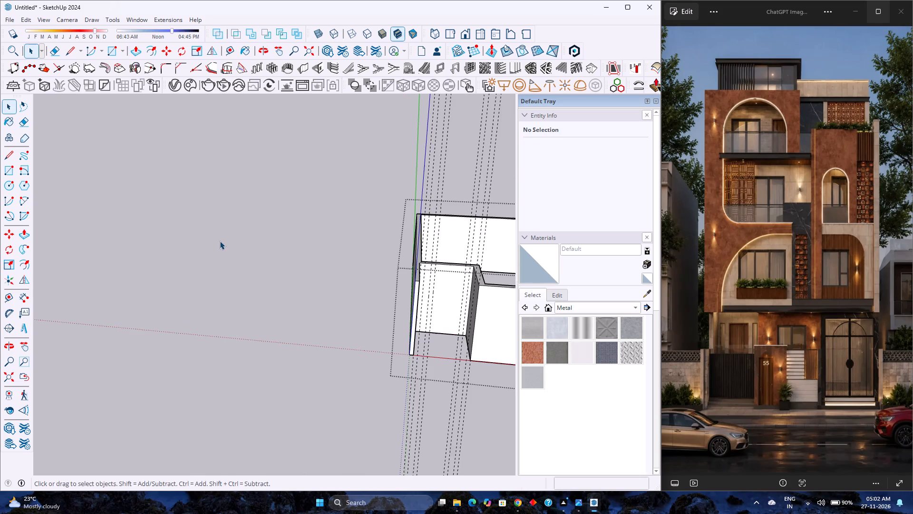
scroll(158, 249, "down", 4)
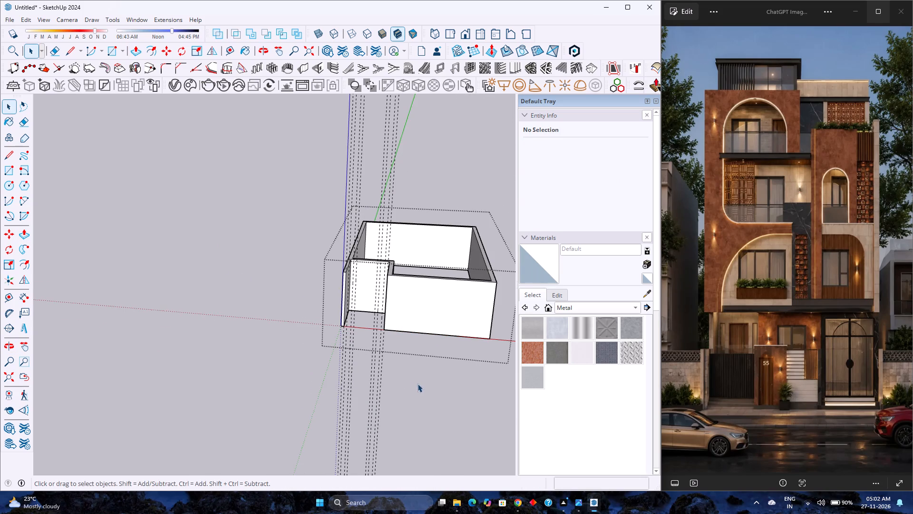
scroll(325, 366, "up", 7)
scroll(373, 299, "up", 6)
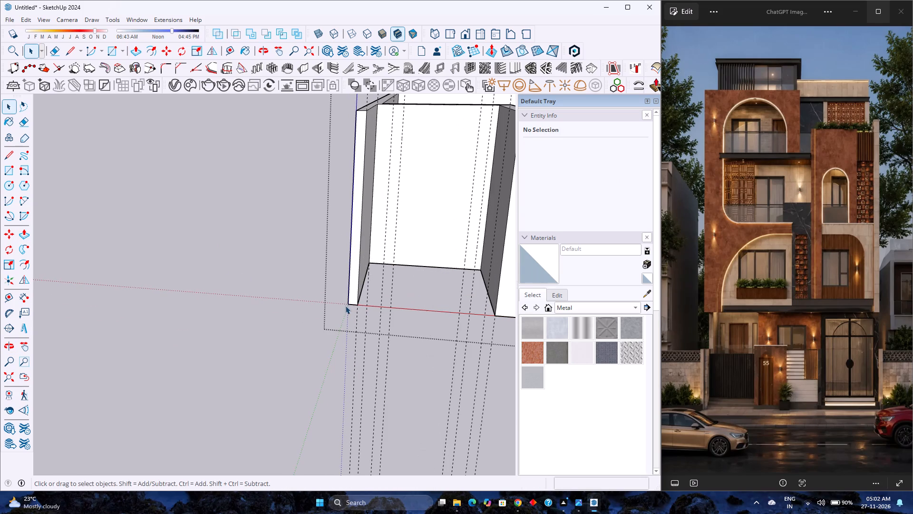
left_click(357, 316)
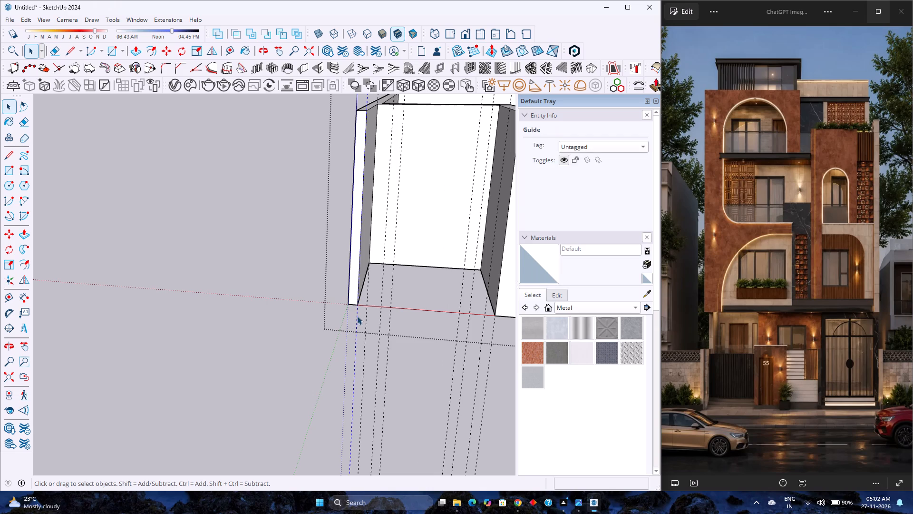
key("Delete")
left_click(493, 337)
key("Delete")
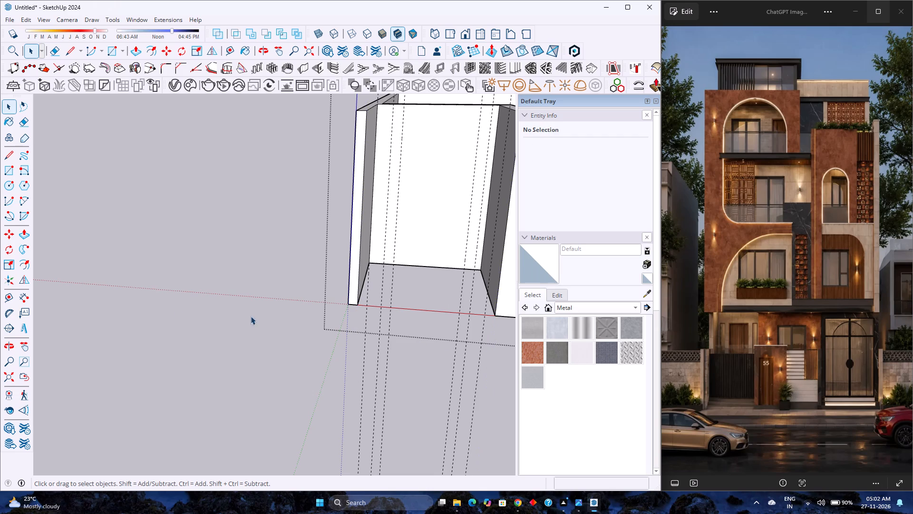
Move the six remaining vertical guides 8' along the green axis onto the recess's back wall.
scroll(165, 309, "down", 2)
left_click_drag(463, 384, 398, 374)
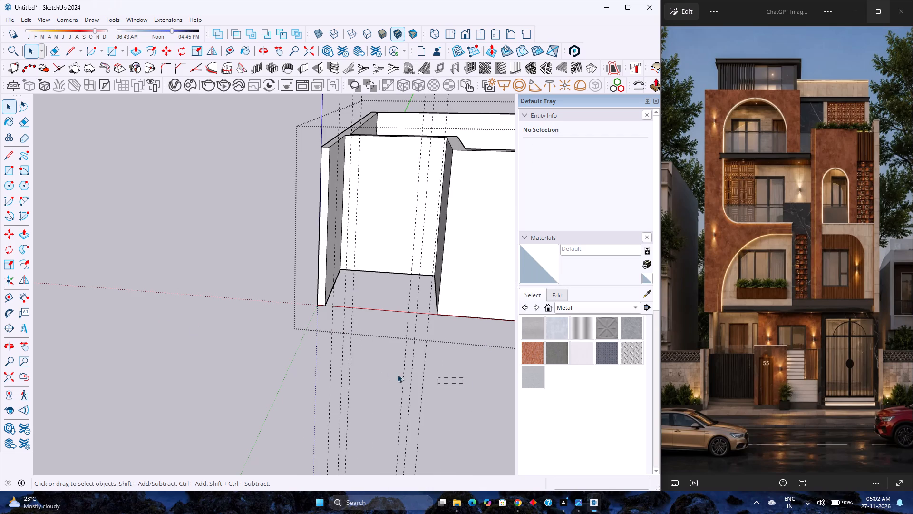
left_click_drag(398, 374, 282, 372)
key("m")
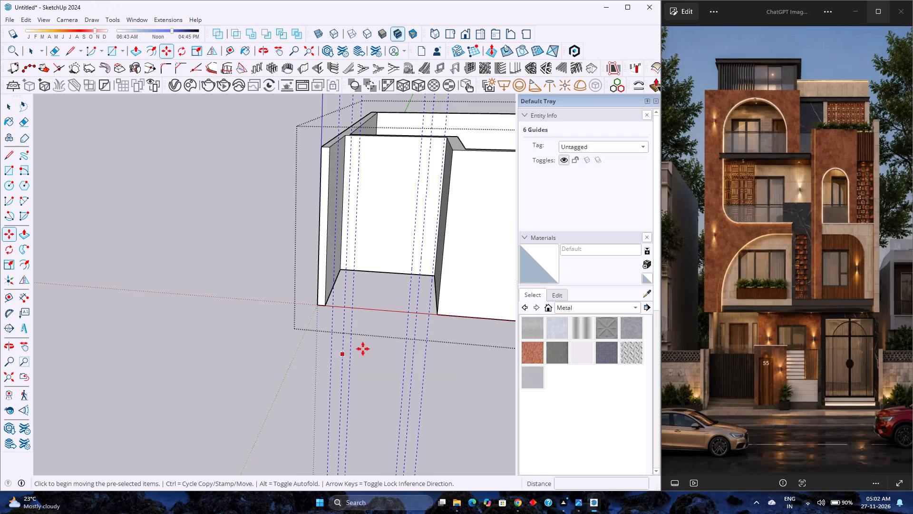
scroll(432, 316, "up", 1)
middle_click_drag(432, 316, 335, 380)
middle_click(335, 380)
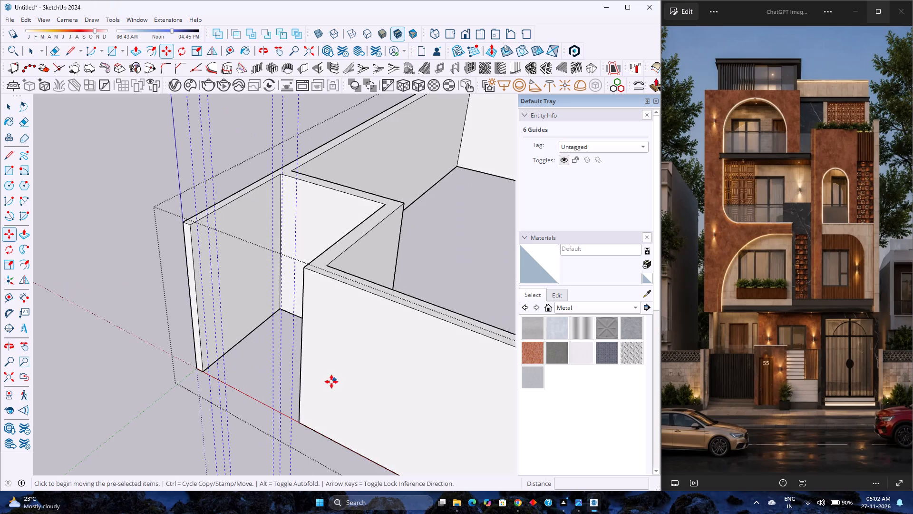
left_click(298, 420)
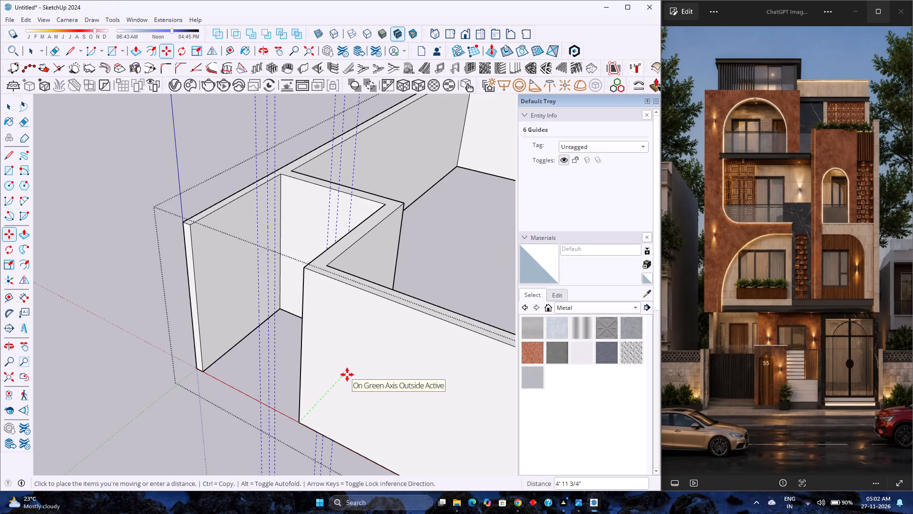
key("Left")
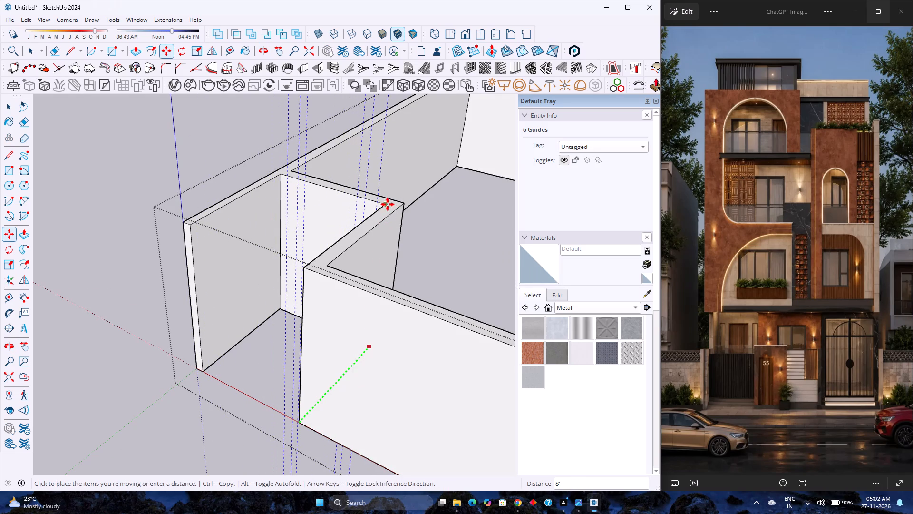
left_click(384, 204)
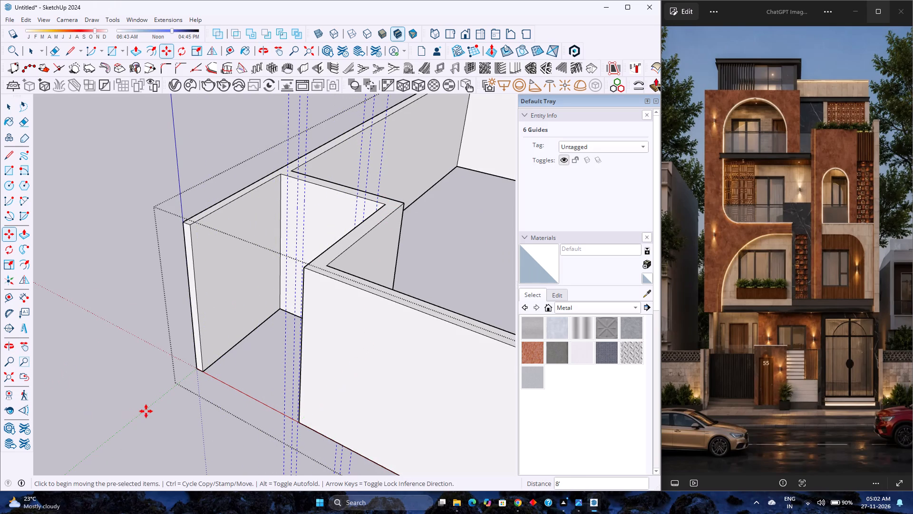
Place a horizontal guide on the recess's back wall, 7'6" above its bottom edge.
scroll(146, 411, "down", 2)
middle_click_drag(146, 411, 307, 377)
middle_click(307, 377)
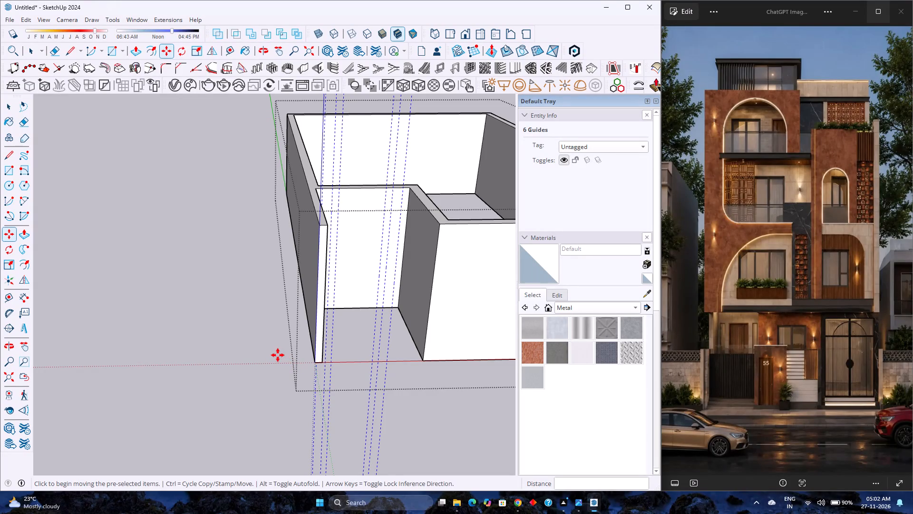
left_click(231, 49)
scroll(356, 306, "up", 3)
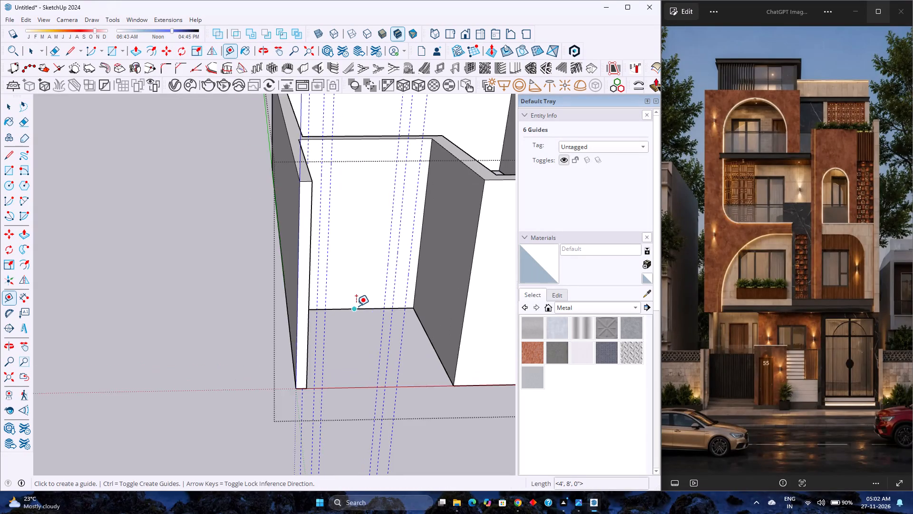
scroll(356, 306, "up", 2)
middle_click_drag(357, 310, 342, 304)
middle_click(342, 304)
scroll(272, 319, "down", 3)
middle_click_drag(283, 380, 270, 341)
middle_click(270, 341)
middle_click(270, 341)
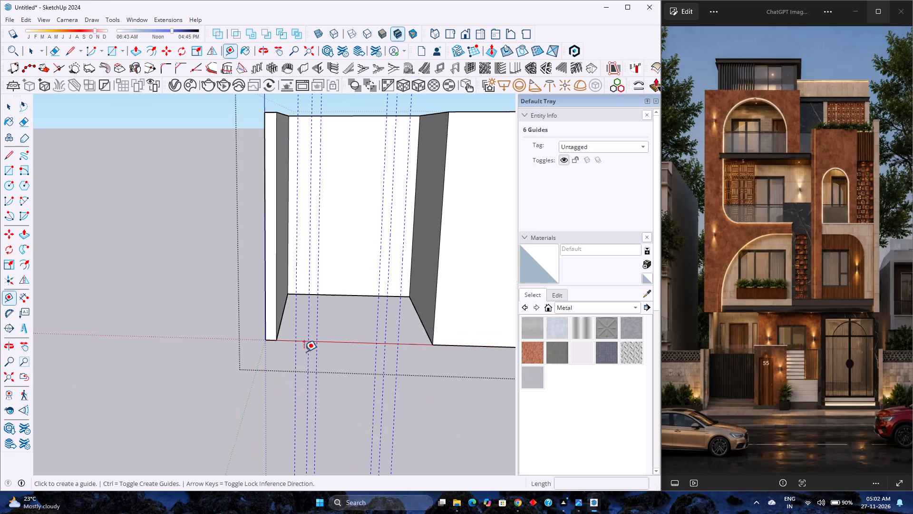
left_click(326, 295)
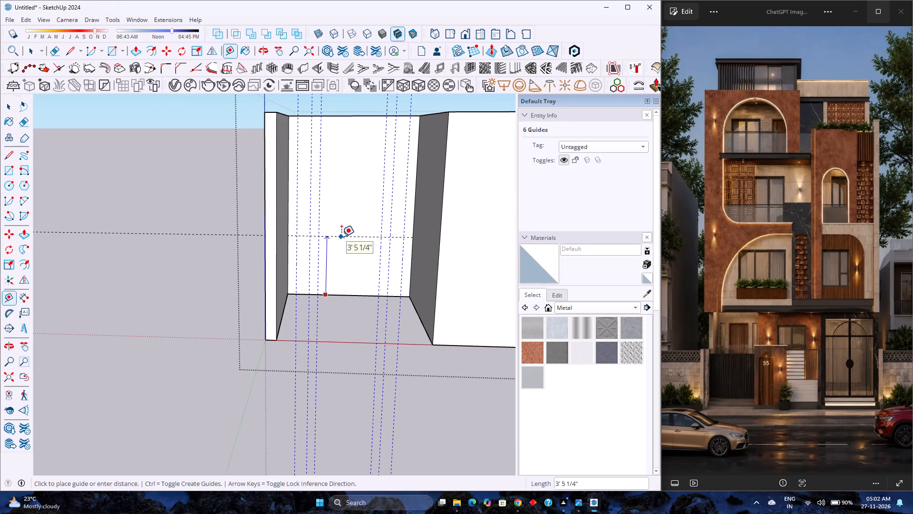
key("Up")
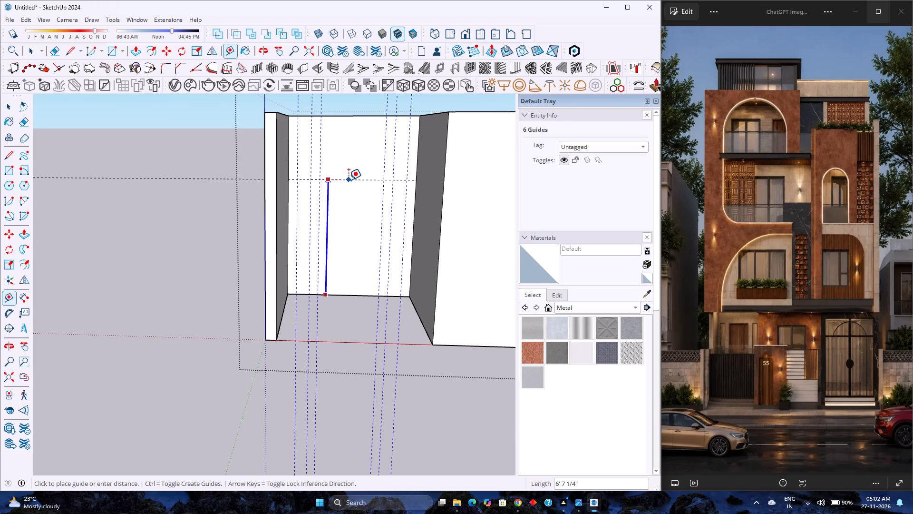
type("7'")
key("6")
key("Return")
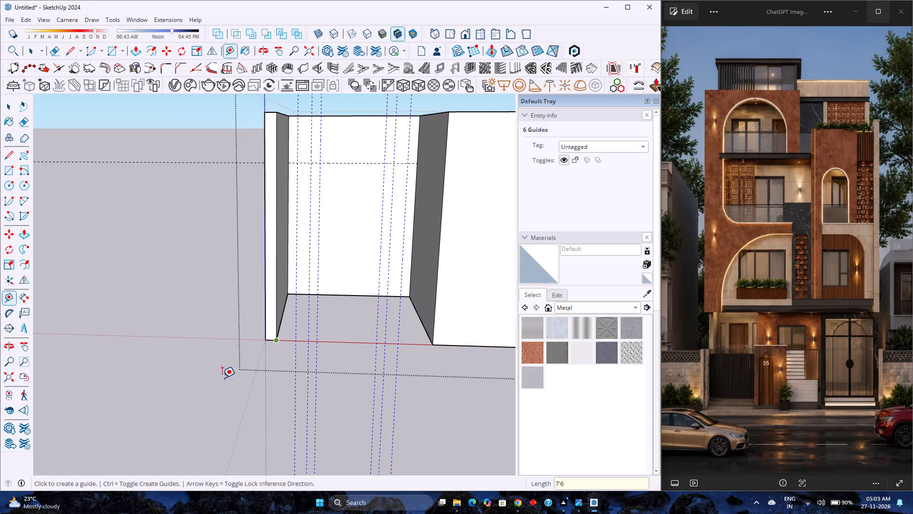
Examine the front corner recess and the guides on its back wall from the front.
scroll(135, 399, "down", 3)
middle_click_drag(152, 430, 152, 405)
middle_click_drag(152, 405, 152, 396)
middle_click(152, 396)
middle_click(152, 396)
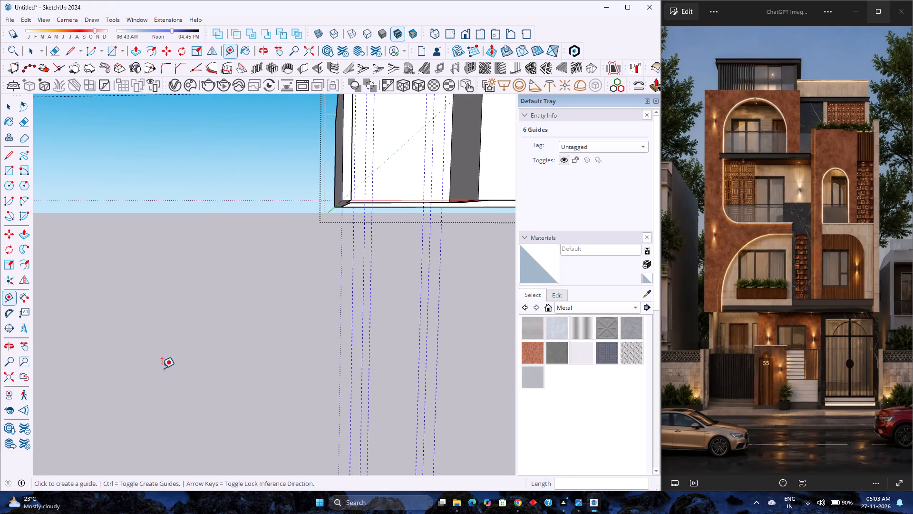
scroll(162, 368, "down", 7)
middle_click_drag(183, 338, 183, 348)
middle_click(183, 348)
scroll(322, 239, "up", 3)
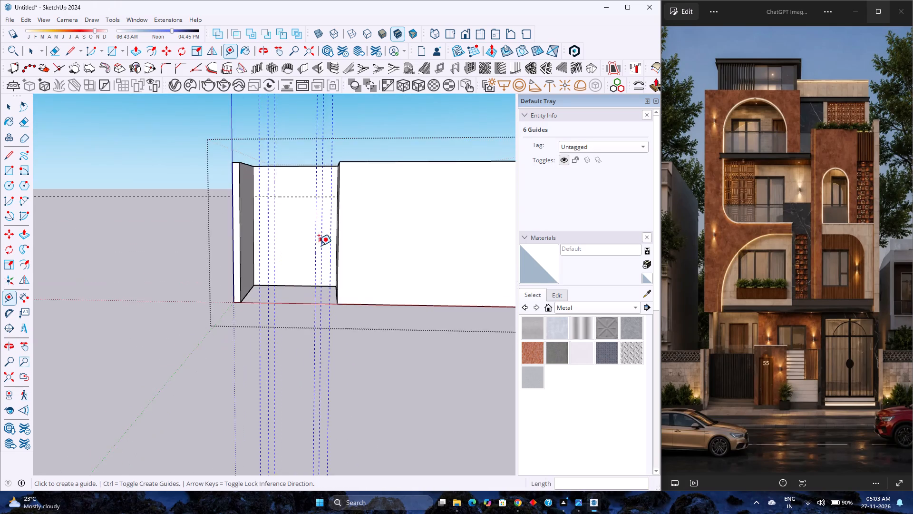
Place a horizontal guide on the recess's back wall, 1'6" above its bottom edge.
scroll(319, 246, "up", 3)
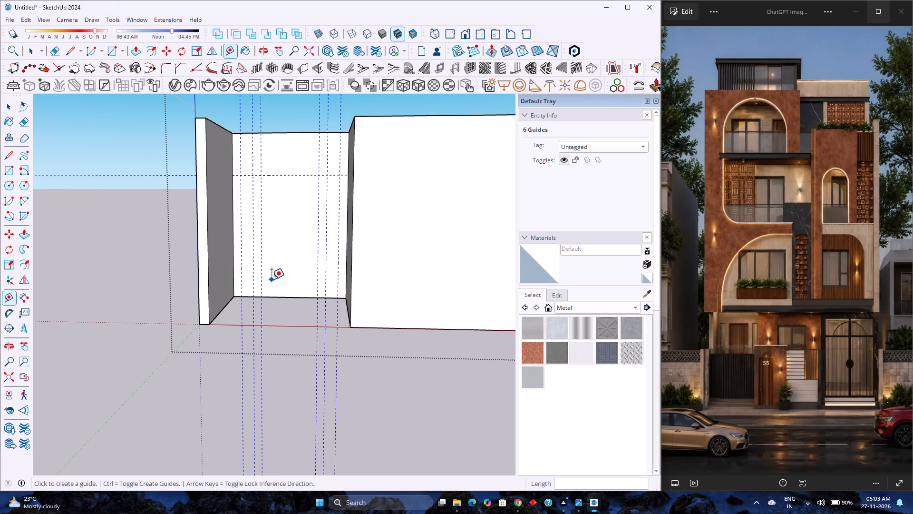
left_click(303, 297)
key("Up")
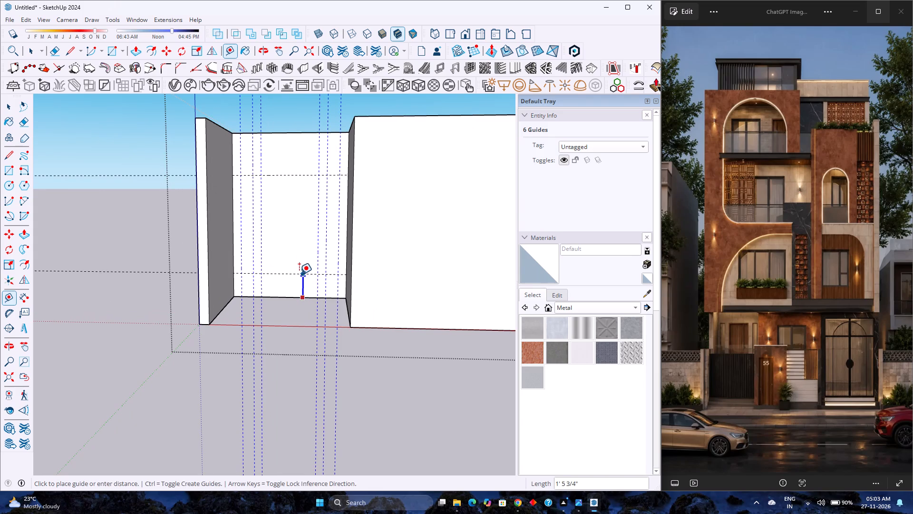
type("1'6")
key("Return")
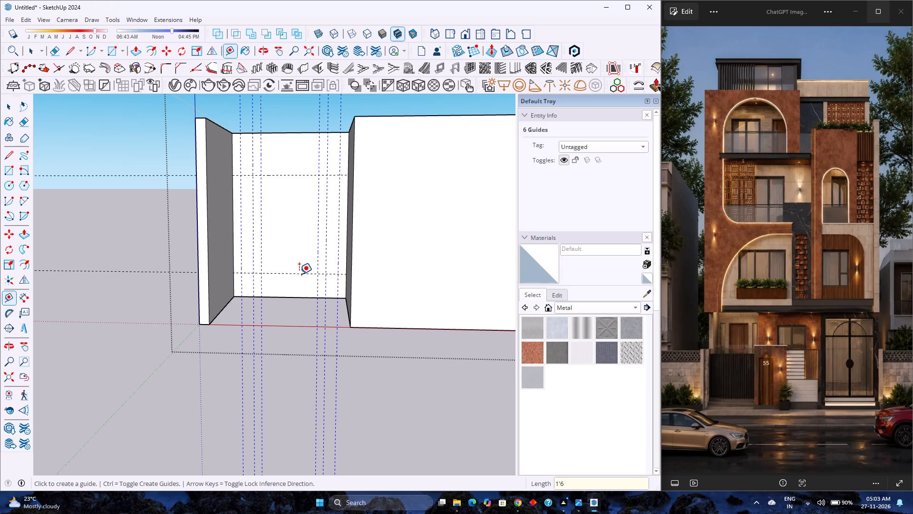
Draw a 3'6" by 7'6" door rectangle between the inner vertical guides, from the upper horizontal guide down to the back wall's base.
scroll(276, 295, "up", 2)
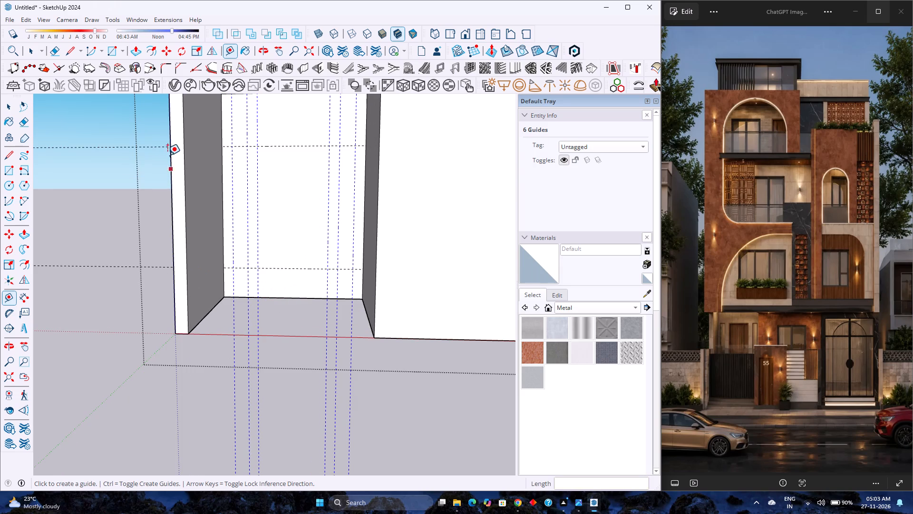
left_click(107, 47)
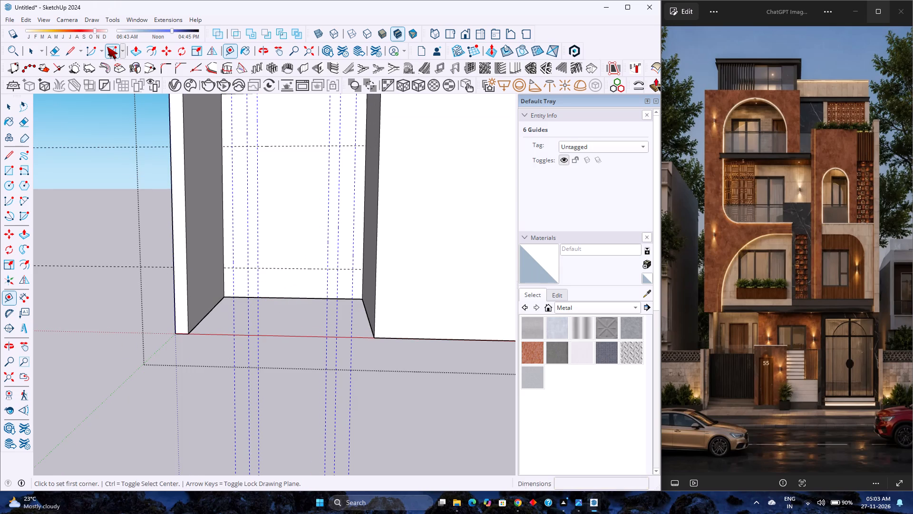
left_click(259, 148)
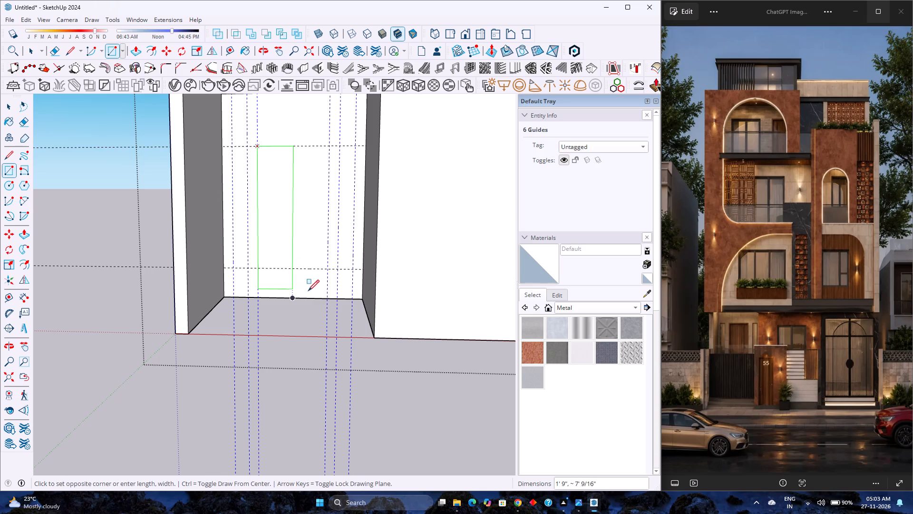
left_click(328, 298)
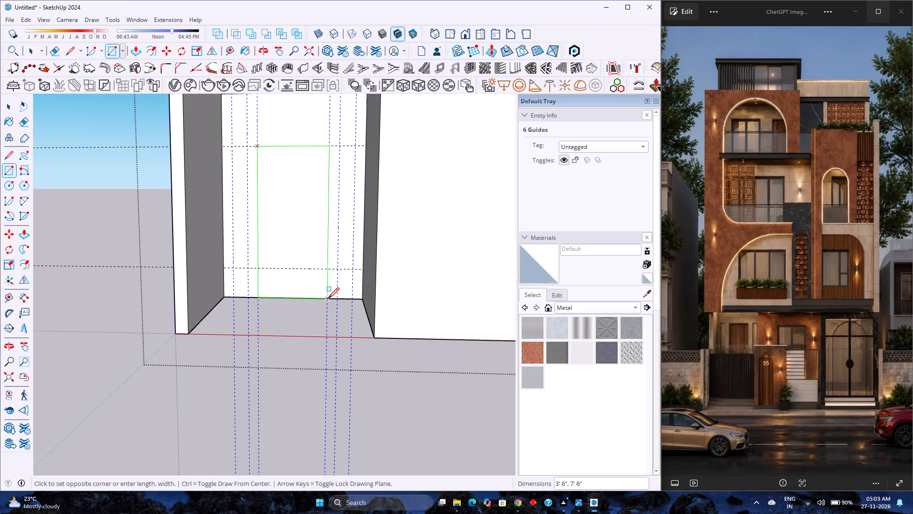
Draw a 9" by 6' window rectangle on each side of the door, between the two horizontal guides.
left_click(340, 146)
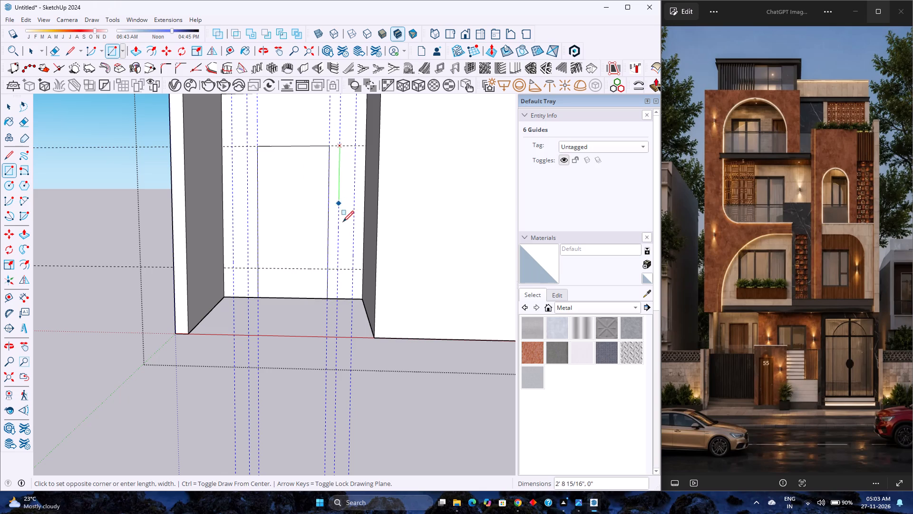
left_click(353, 268)
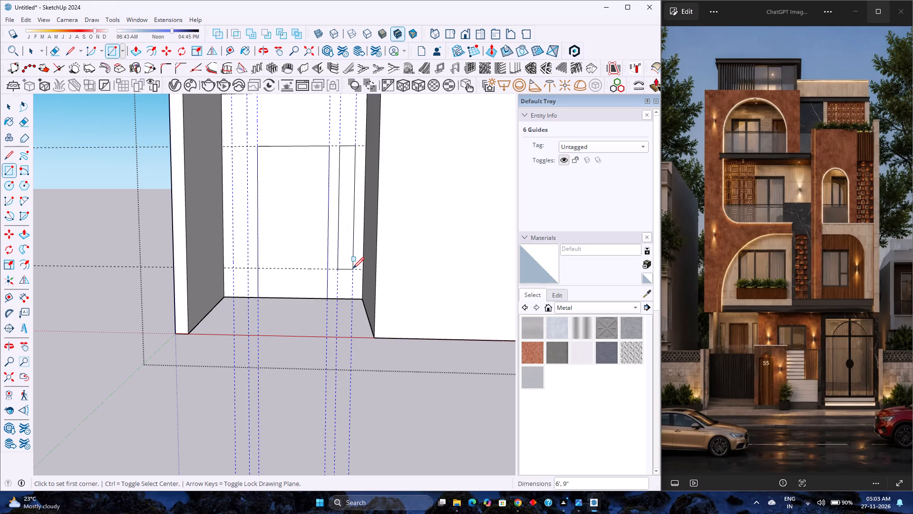
left_click(231, 148)
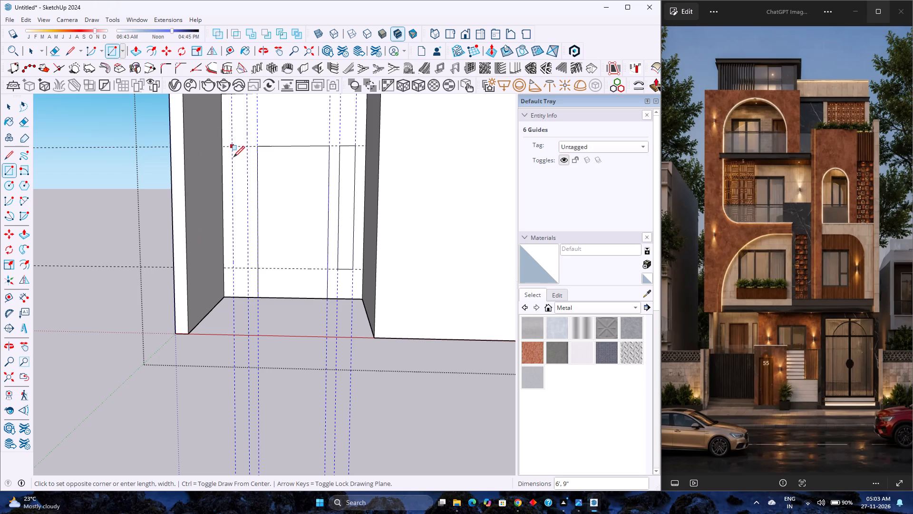
left_click(250, 267)
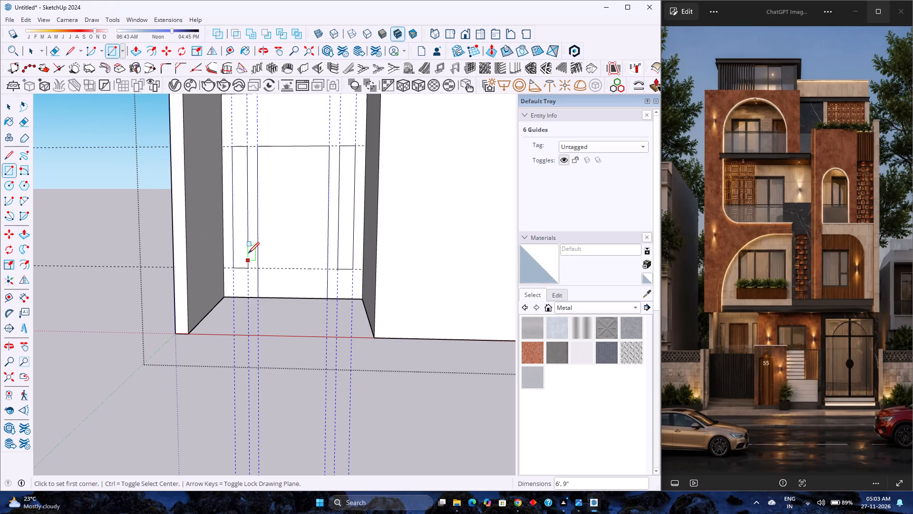
Push the door and both side-window faces 9" through the recess's back wall to cut the openings.
scroll(248, 250, "down", 3)
middle_click_drag(249, 254, 231, 304)
middle_click(231, 304)
scroll(224, 289, "down", 3)
key("p")
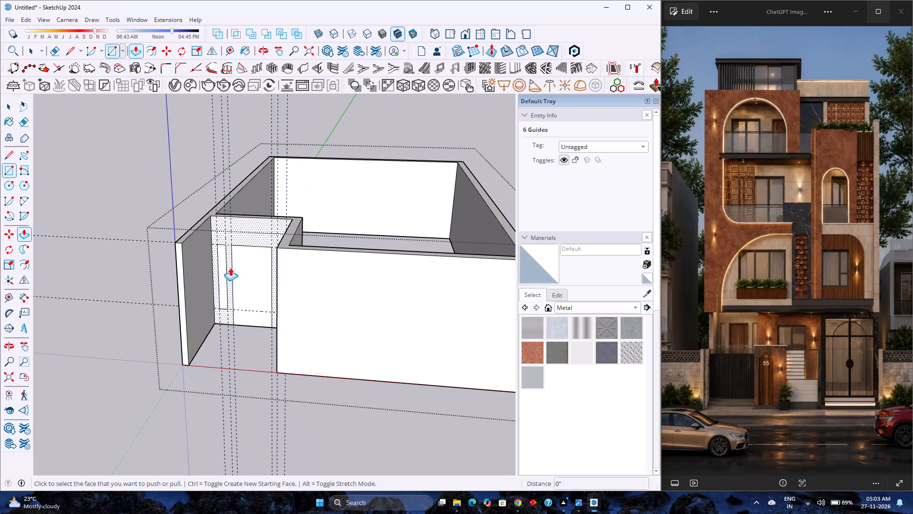
left_click(242, 275)
left_click(247, 267)
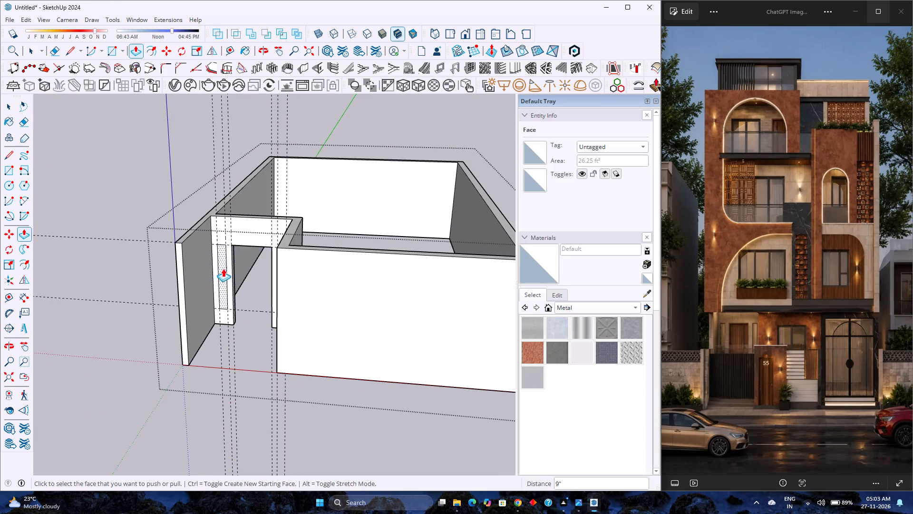
double_click(221, 269)
scroll(221, 270, "up", 3)
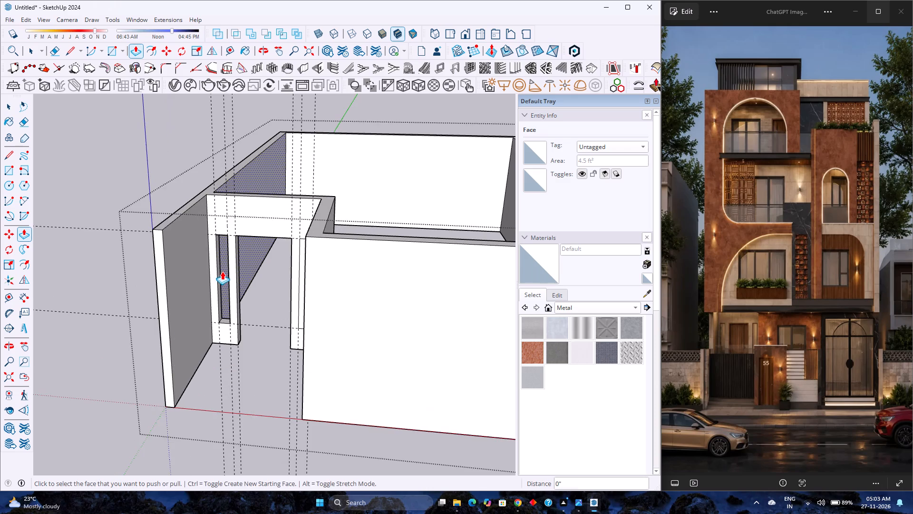
middle_click_drag(223, 272, 251, 269)
scroll(337, 283, "up", 1)
double_click(331, 277)
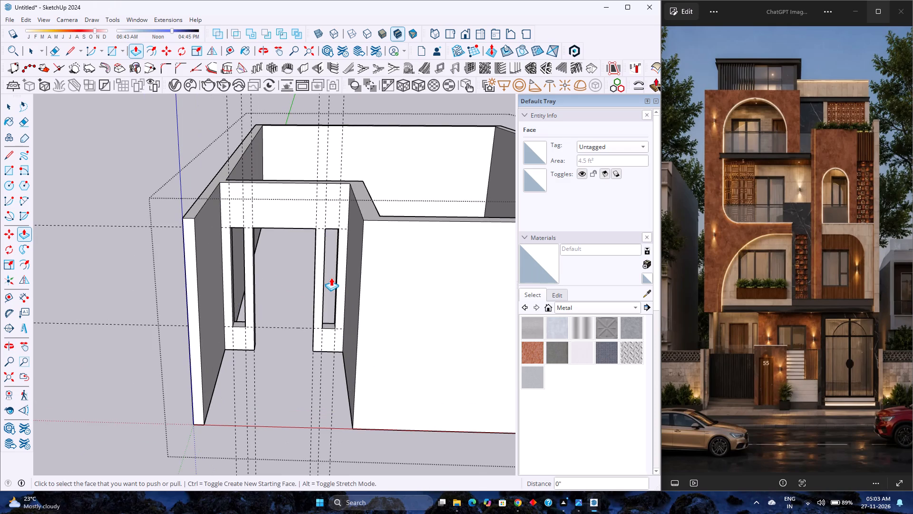
Delete all guides from the model.
key("space")
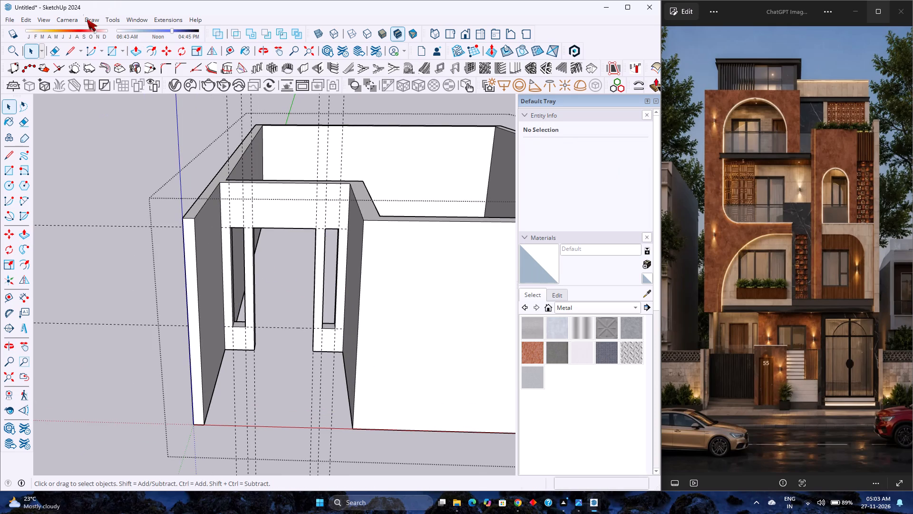
left_click(21, 18)
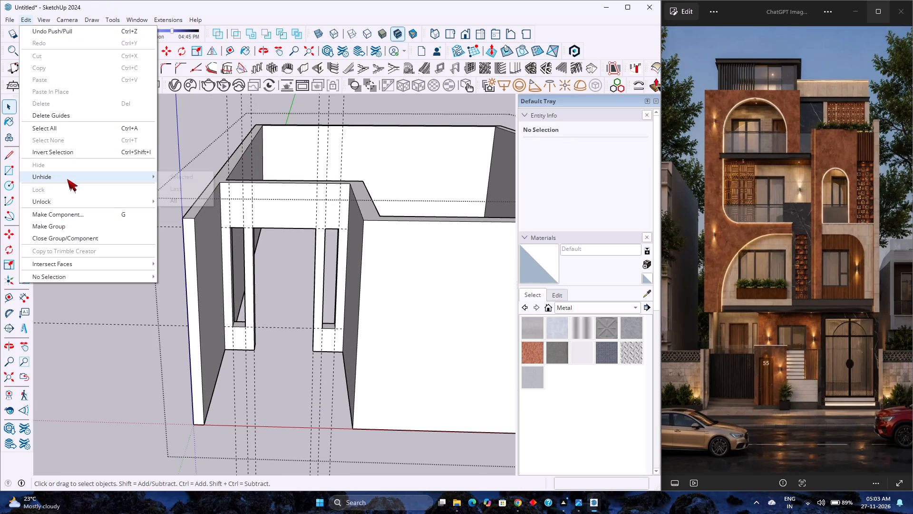
left_click(61, 119)
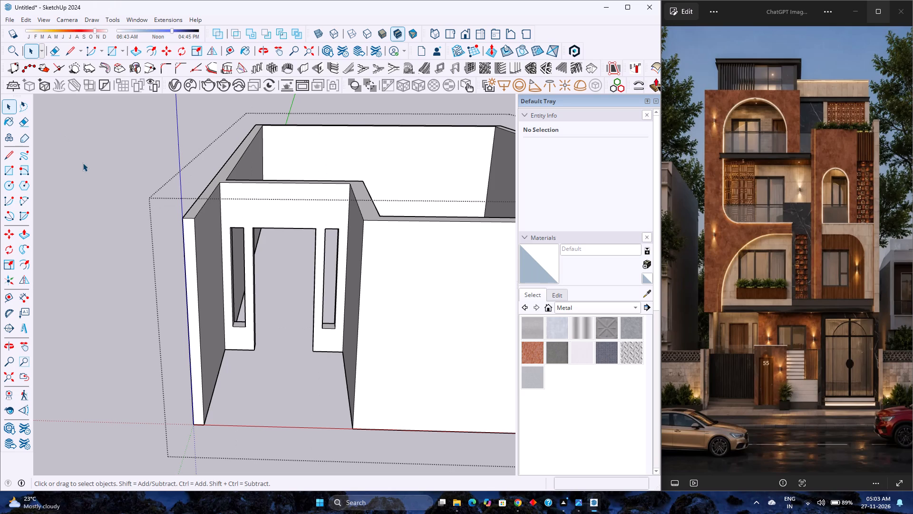
Examine the ground-floor walls and the recess's door and window openings from several angles.
scroll(157, 227, "down", 5)
middle_click_drag(175, 341, 233, 296)
middle_click(233, 296)
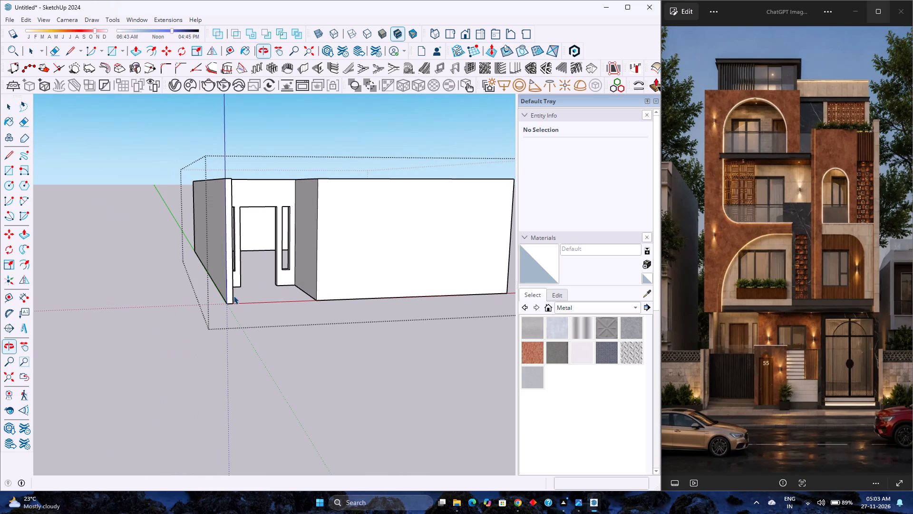
scroll(95, 261, "down", 4)
scroll(249, 275, "up", 3)
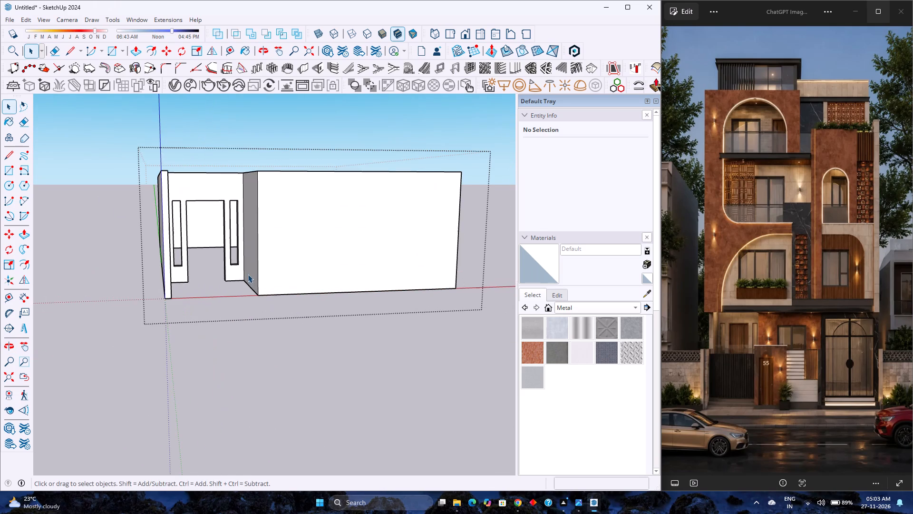
middle_click(243, 274)
middle_click_drag(242, 277, 236, 284)
middle_click_drag(236, 284, 229, 289)
middle_click(229, 289)
middle_click(194, 287)
middle_click_drag(194, 287, 187, 284)
scroll(169, 266, "down", 5)
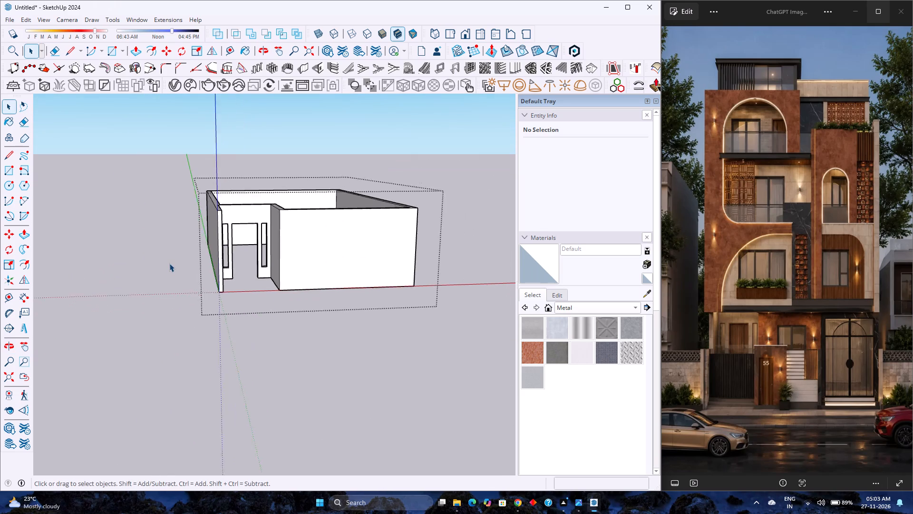
scroll(169, 263, "down", 2)
middle_click_drag(275, 272, 216, 266)
middle_click(216, 266)
scroll(212, 262, "up", 1)
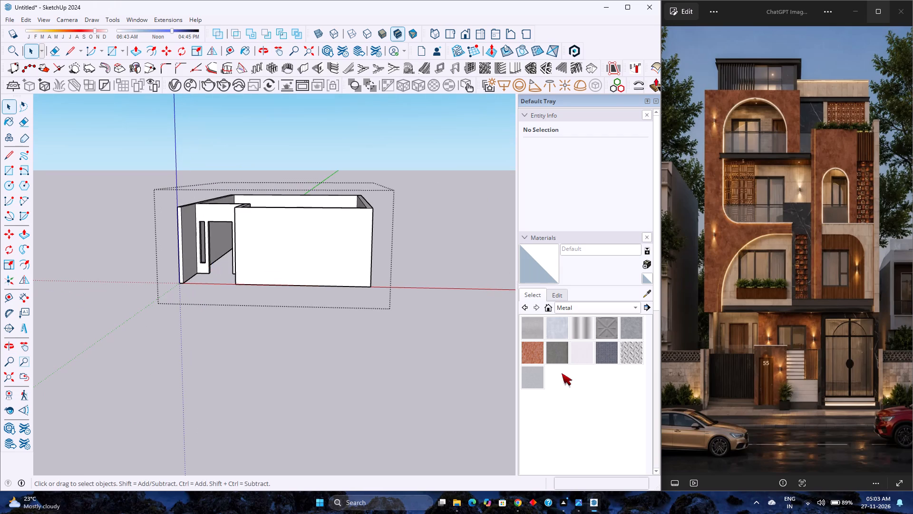
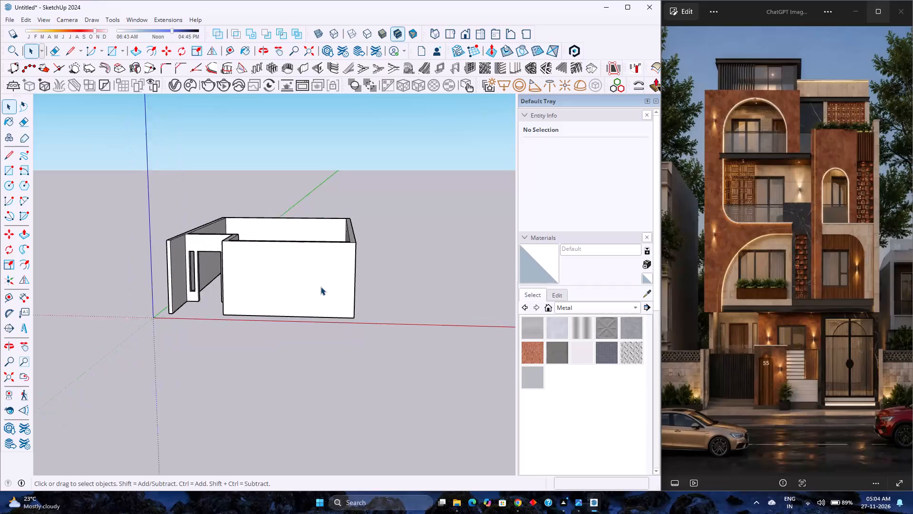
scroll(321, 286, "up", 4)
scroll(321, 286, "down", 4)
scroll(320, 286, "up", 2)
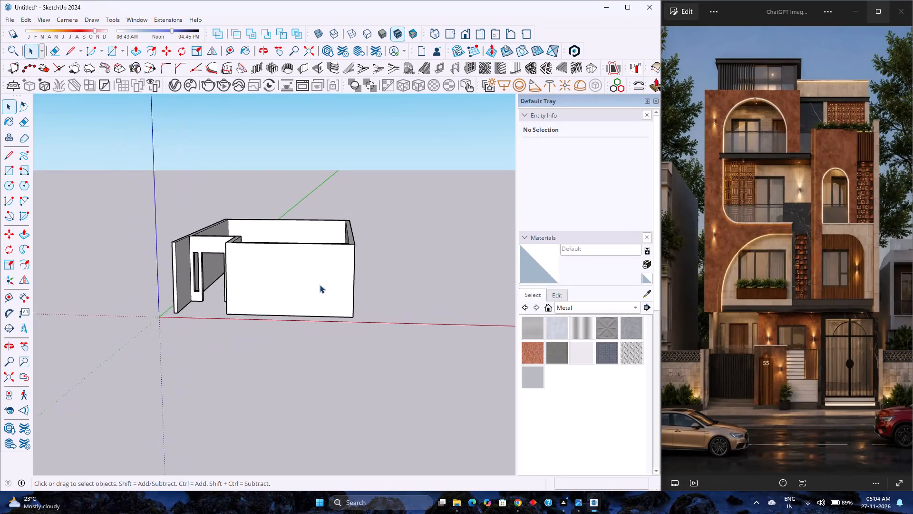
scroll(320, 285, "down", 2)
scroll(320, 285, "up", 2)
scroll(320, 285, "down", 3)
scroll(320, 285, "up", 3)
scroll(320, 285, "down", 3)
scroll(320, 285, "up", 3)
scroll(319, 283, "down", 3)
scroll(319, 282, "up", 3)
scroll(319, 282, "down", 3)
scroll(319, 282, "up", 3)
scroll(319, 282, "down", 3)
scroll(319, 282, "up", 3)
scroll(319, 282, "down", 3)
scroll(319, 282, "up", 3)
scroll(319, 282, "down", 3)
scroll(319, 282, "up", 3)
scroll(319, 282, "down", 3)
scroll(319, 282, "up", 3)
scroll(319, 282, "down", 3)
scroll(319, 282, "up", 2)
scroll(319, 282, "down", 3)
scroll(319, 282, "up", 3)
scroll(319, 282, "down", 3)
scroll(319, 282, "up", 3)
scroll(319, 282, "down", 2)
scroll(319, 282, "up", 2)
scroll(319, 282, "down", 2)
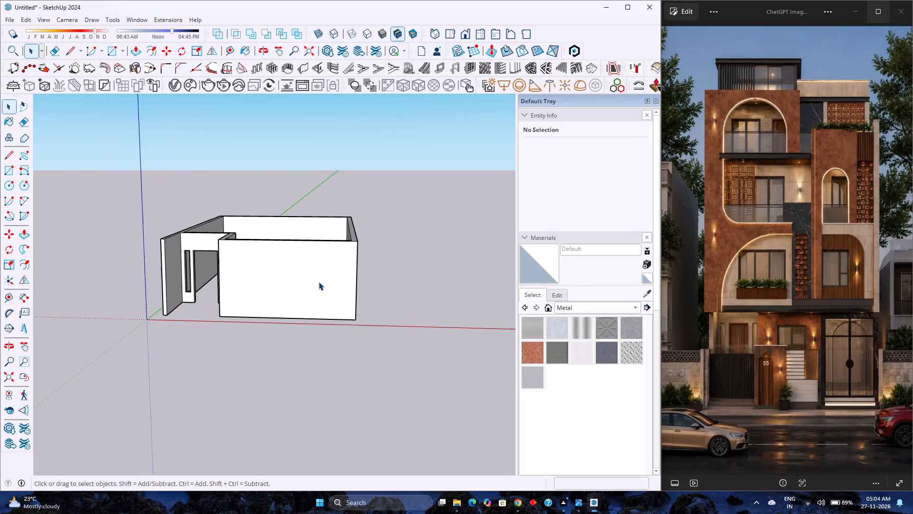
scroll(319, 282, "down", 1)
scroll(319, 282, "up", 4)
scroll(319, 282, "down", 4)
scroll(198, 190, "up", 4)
Place a vertical Tape Measure guide on the front wall, 2'6" from its edge beside the entrance recess.
middle_click_drag(266, 331, 266, 324)
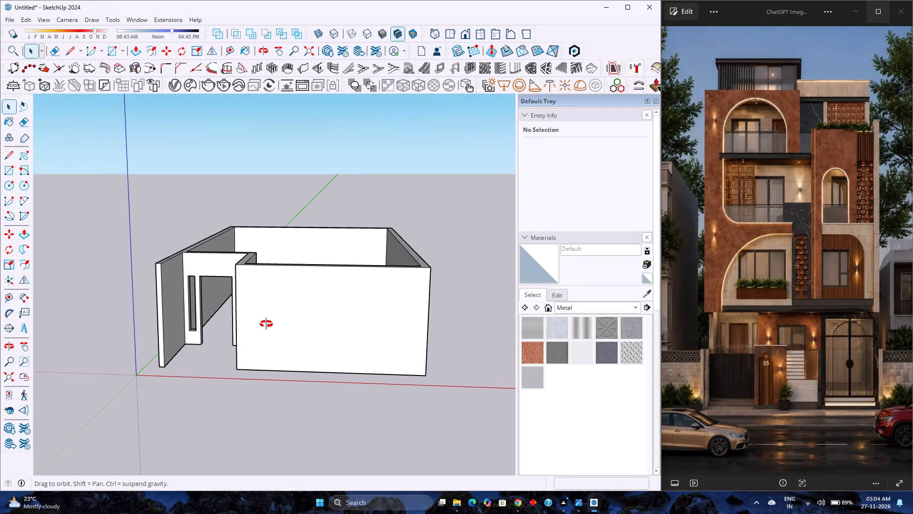
middle_click_drag(266, 324, 267, 306)
middle_click(267, 306)
left_click(233, 50)
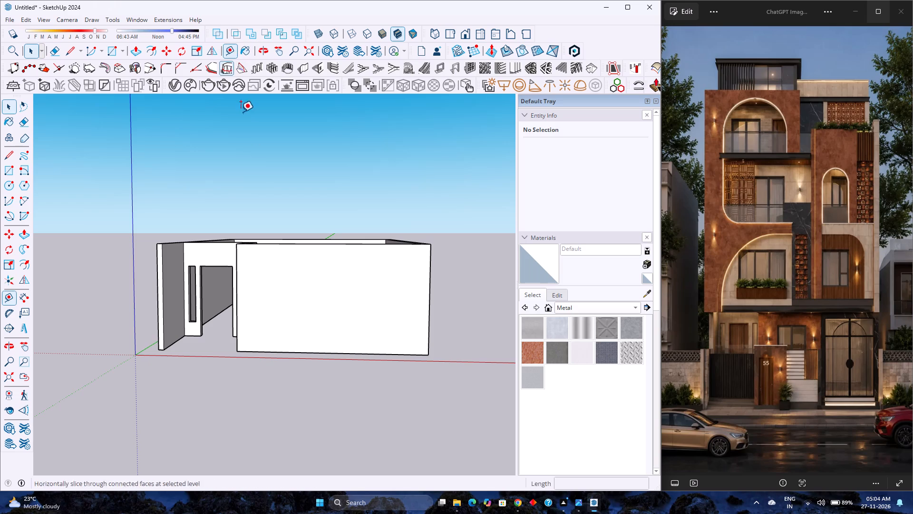
scroll(245, 318, "up", 3)
middle_click_drag(255, 326, 282, 348)
middle_click(282, 348)
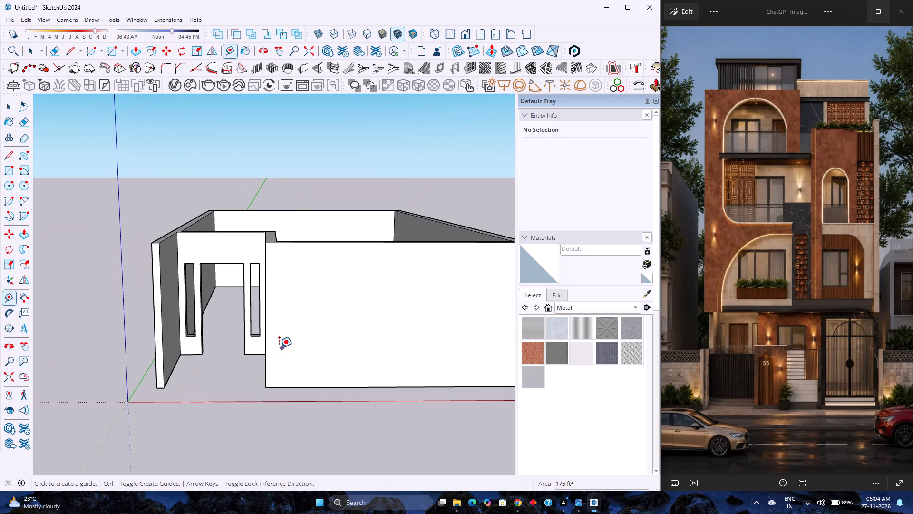
left_click(265, 343)
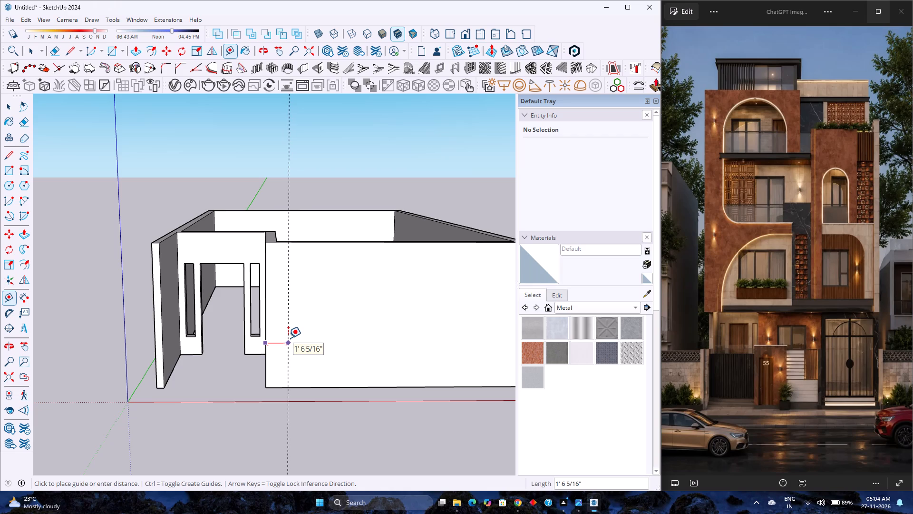
key("2")
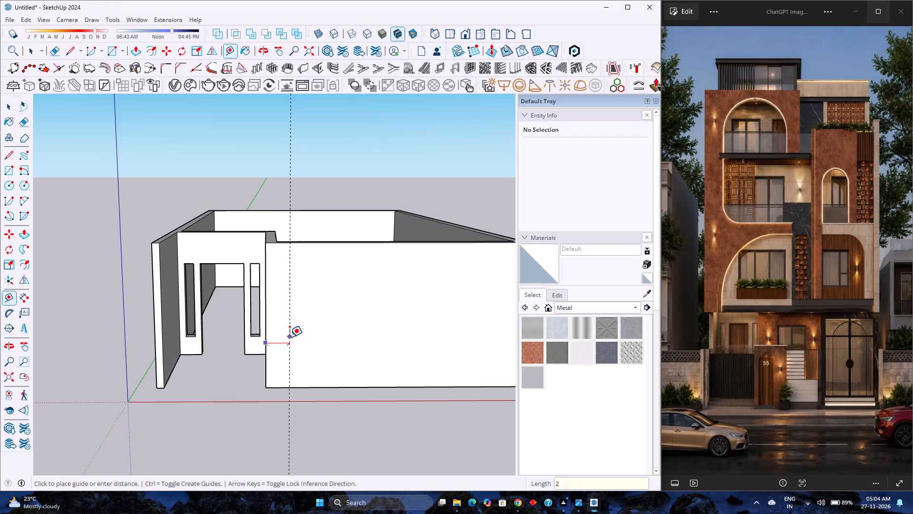
type("'6")
key("Return")
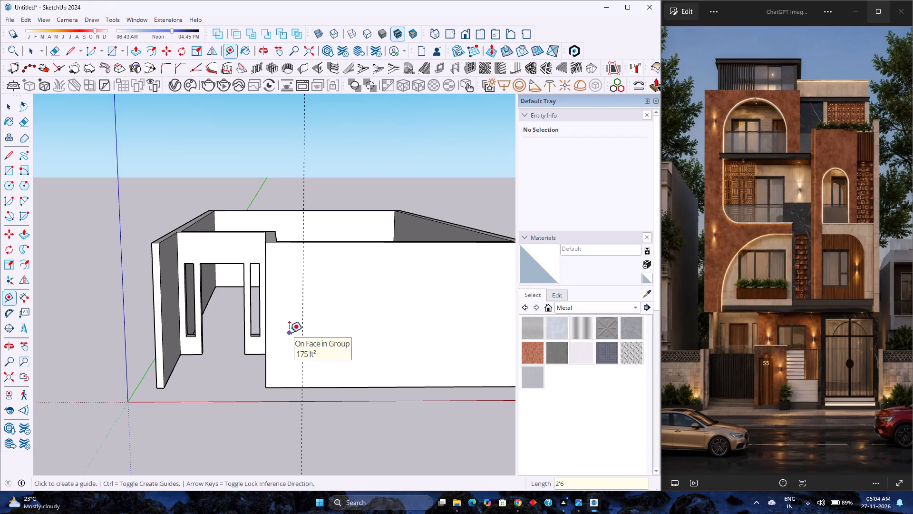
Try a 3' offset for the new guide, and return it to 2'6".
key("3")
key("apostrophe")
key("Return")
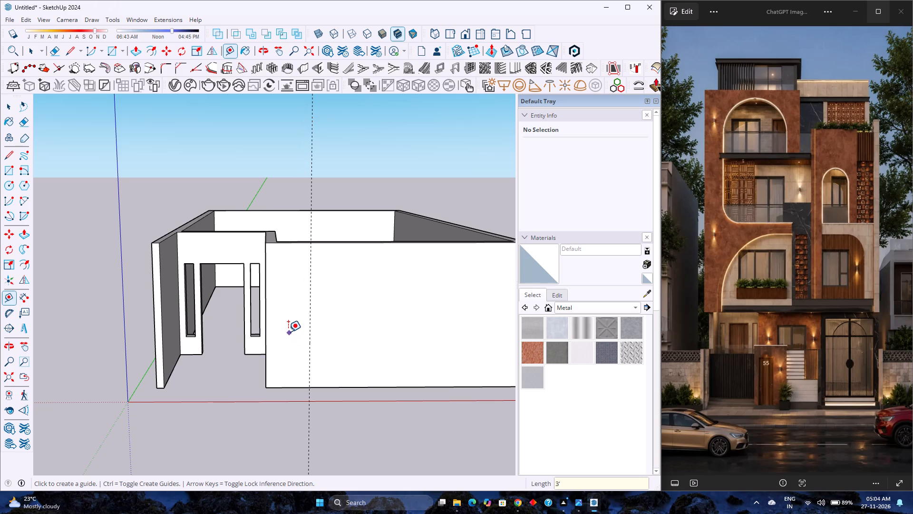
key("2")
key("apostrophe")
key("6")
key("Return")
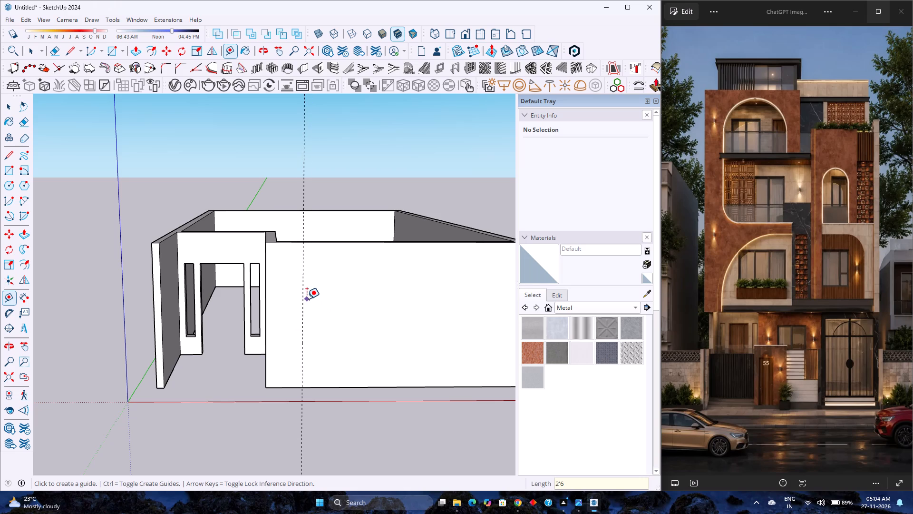
Add two more vertical guides across the front wall, one 4' past the first guide and another 2' beyond that.
left_click(303, 297)
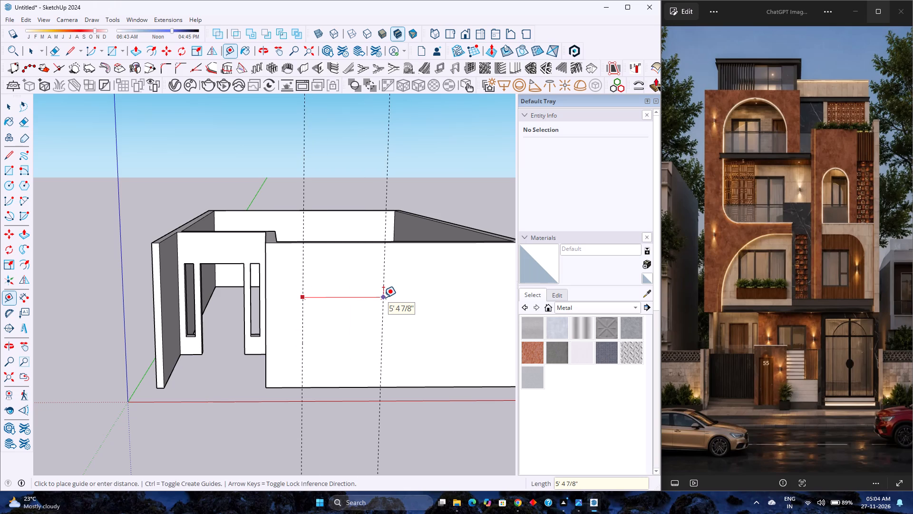
type("4'")
key("Return")
key("Return")
left_click(365, 285)
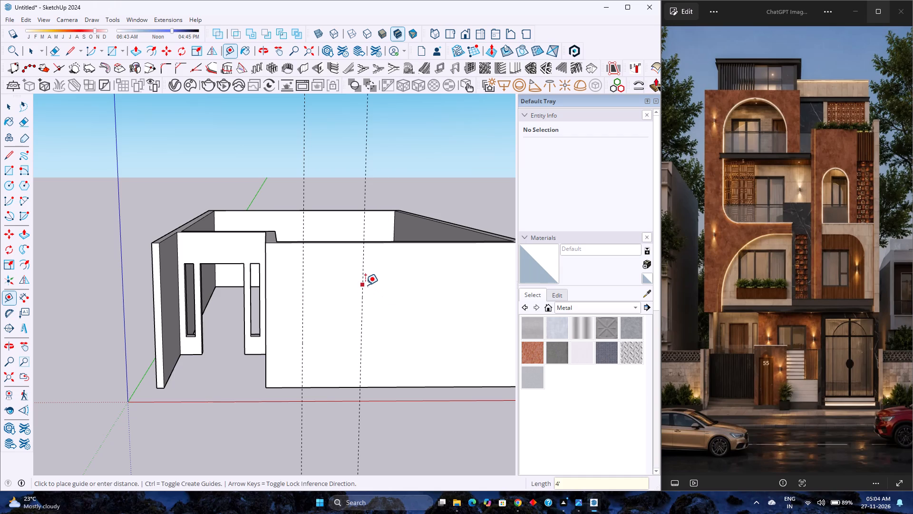
key("2")
key("apostrophe")
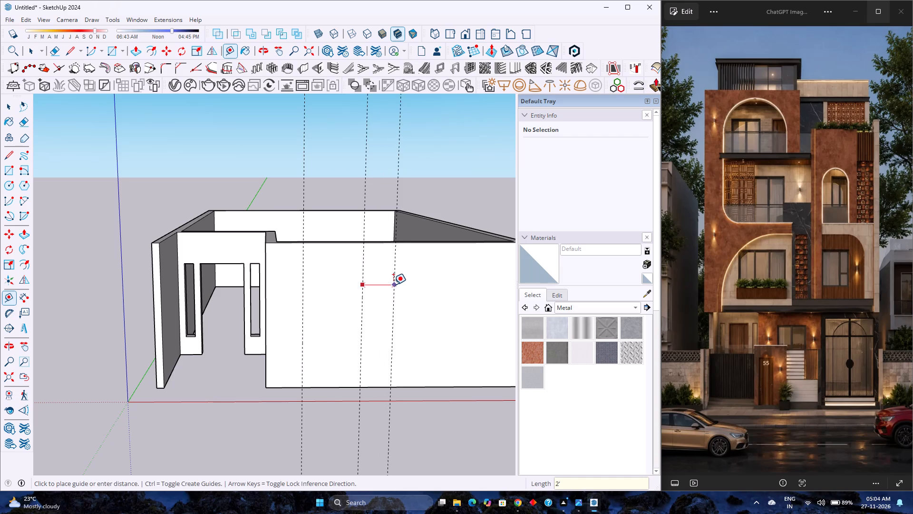
key("Return")
Examine the ground-floor window, boundary wall and gate in the reference image and compare them with the guides on the front wall.
scroll(254, 317, "down", 4)
middle_click_drag(385, 385, 328, 344)
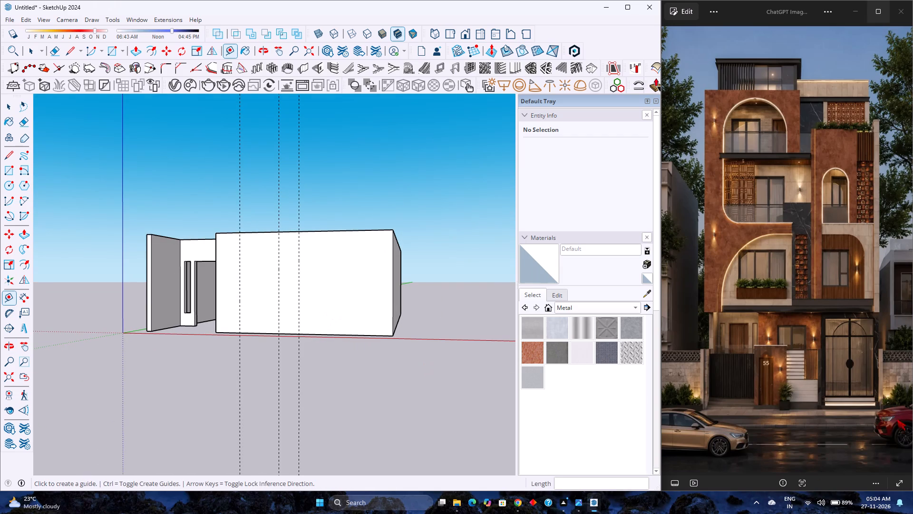
scroll(833, 380, "up", 9)
middle_click_drag(834, 376, 805, 381)
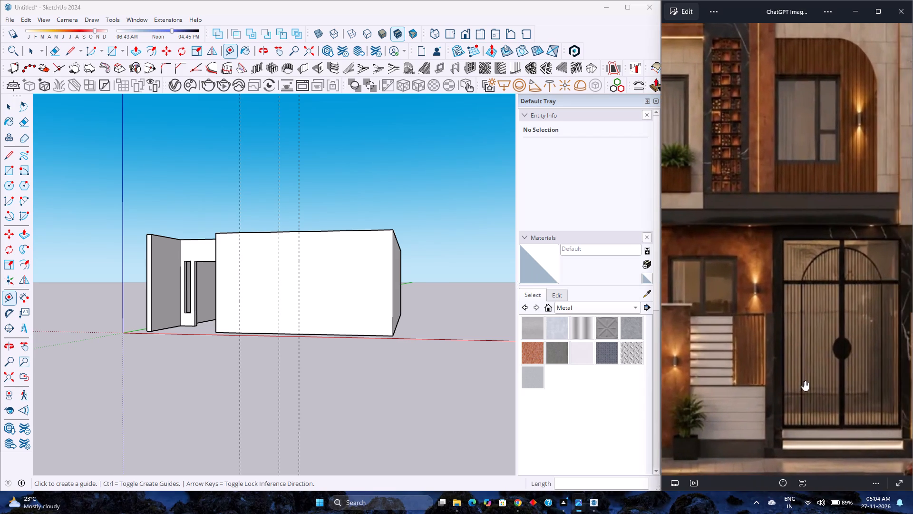
middle_click(764, 381)
scroll(754, 375, "down", 4)
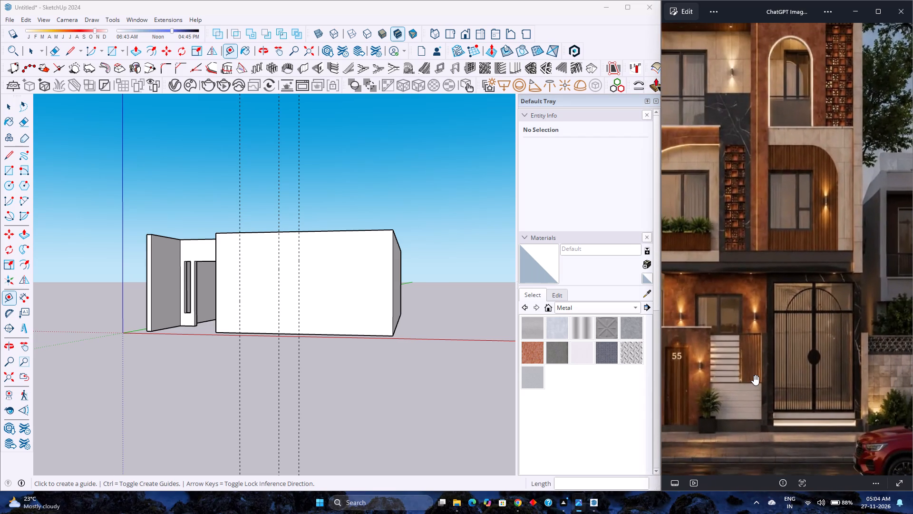
scroll(753, 375, "up", 4)
scroll(753, 375, "down", 4)
scroll(753, 375, "up", 4)
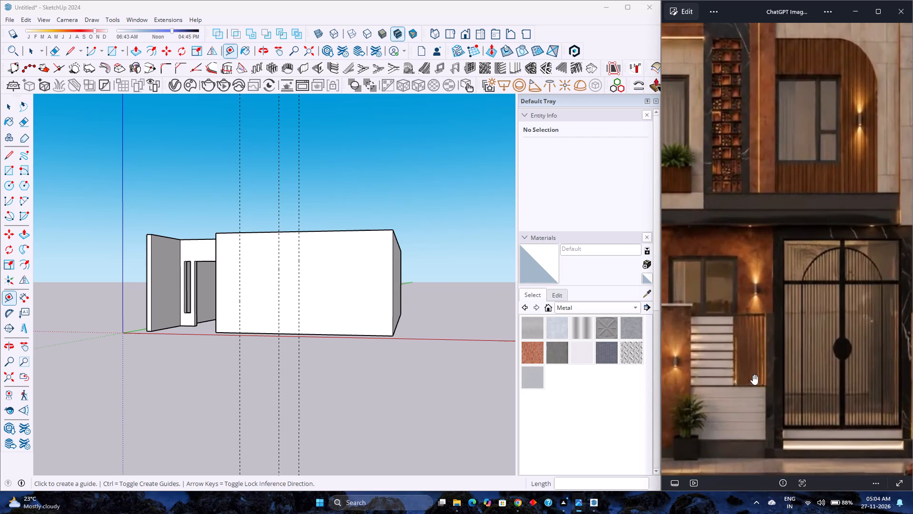
scroll(753, 375, "down", 8)
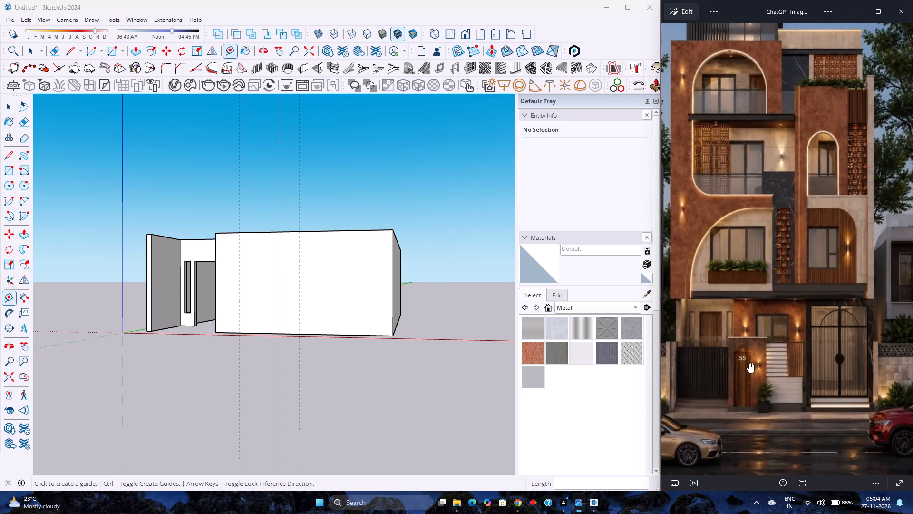
middle_click(749, 363)
scroll(815, 397, "up", 5)
scroll(815, 397, "down", 5)
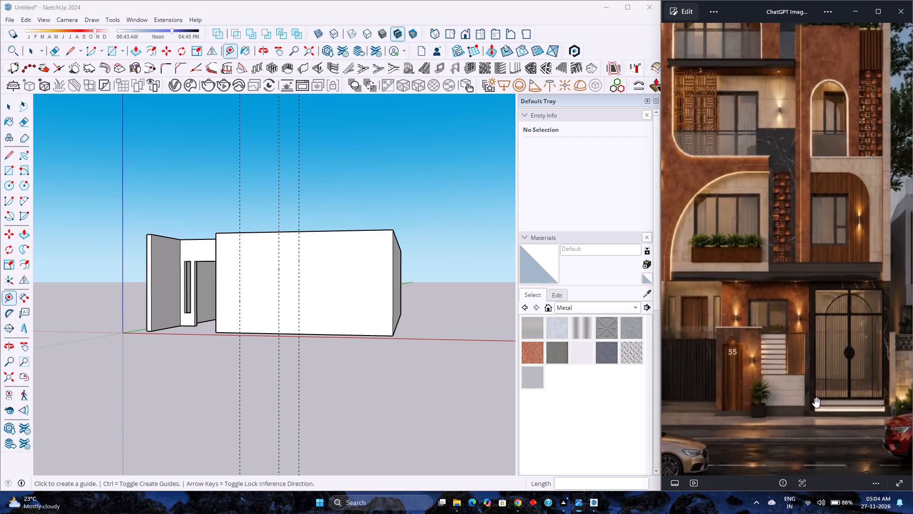
scroll(815, 397, "up", 4)
scroll(502, 362, "up", 1)
scroll(501, 361, "down", 3)
scroll(501, 361, "up", 1)
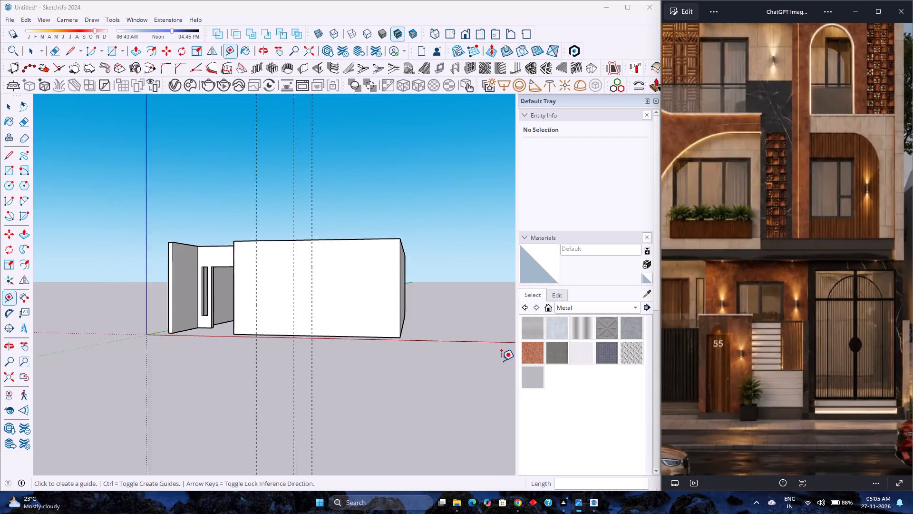
scroll(501, 361, "up", 2)
scroll(501, 361, "down", 3)
scroll(501, 361, "up", 3)
scroll(501, 361, "down", 2)
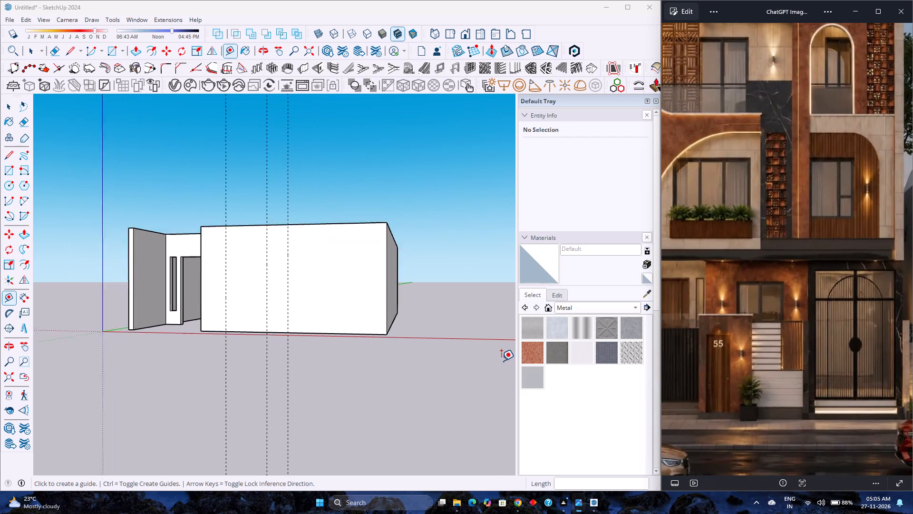
scroll(501, 361, "down", 2)
scroll(501, 361, "up", 4)
scroll(501, 361, "down", 3)
scroll(501, 361, "up", 3)
scroll(501, 361, "down", 4)
scroll(501, 360, "up", 4)
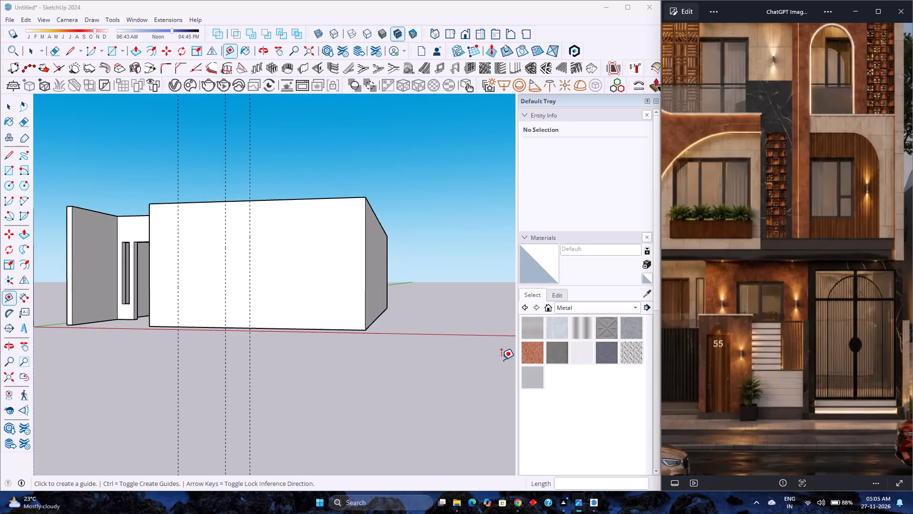
scroll(501, 360, "down", 4)
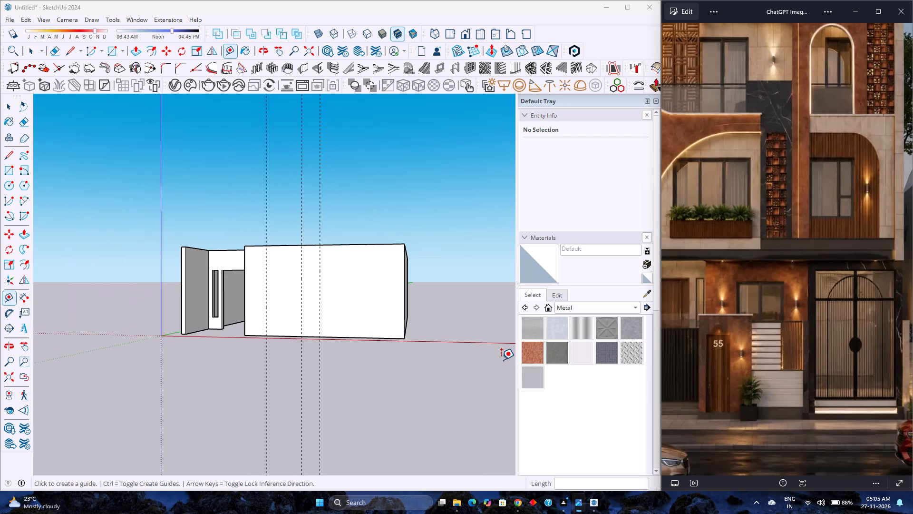
scroll(501, 360, "up", 3)
scroll(501, 360, "down", 3)
scroll(501, 360, "up", 3)
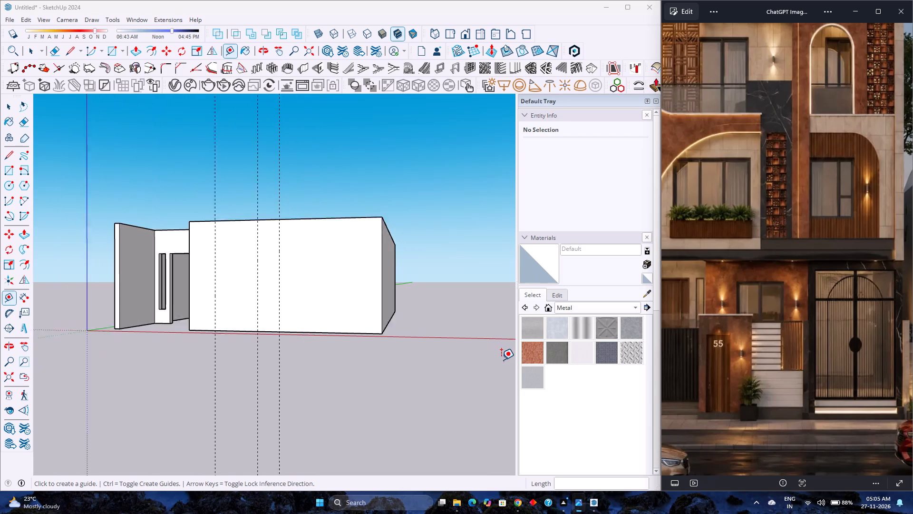
scroll(501, 360, "down", 3)
scroll(736, 362, "down", 2)
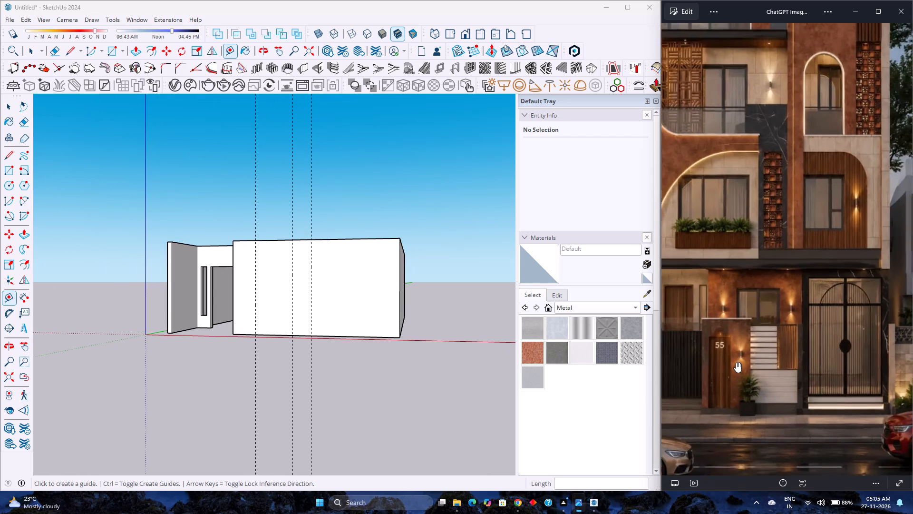
scroll(736, 362, "down", 2)
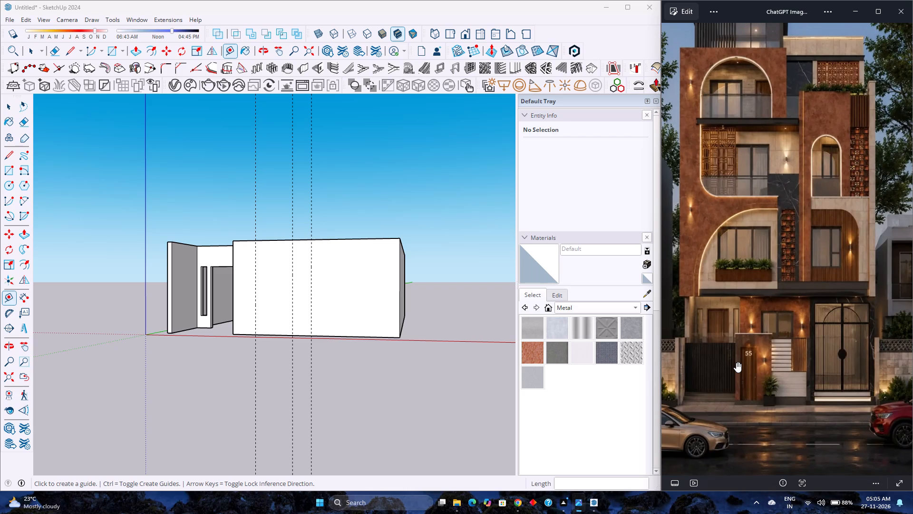
scroll(736, 362, "down", 2)
scroll(863, 367, "up", 3)
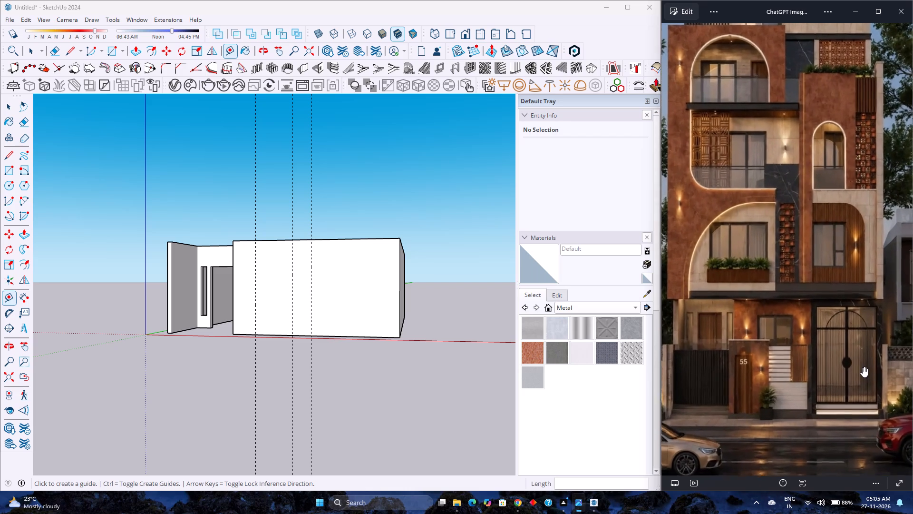
scroll(863, 367, "up", 1)
scroll(861, 367, "down", 3)
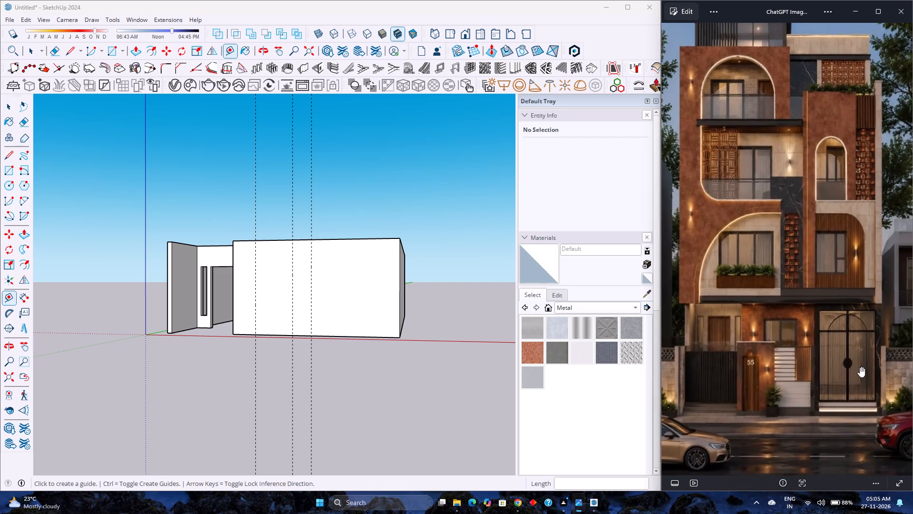
scroll(857, 365, "up", 3)
scroll(857, 365, "down", 4)
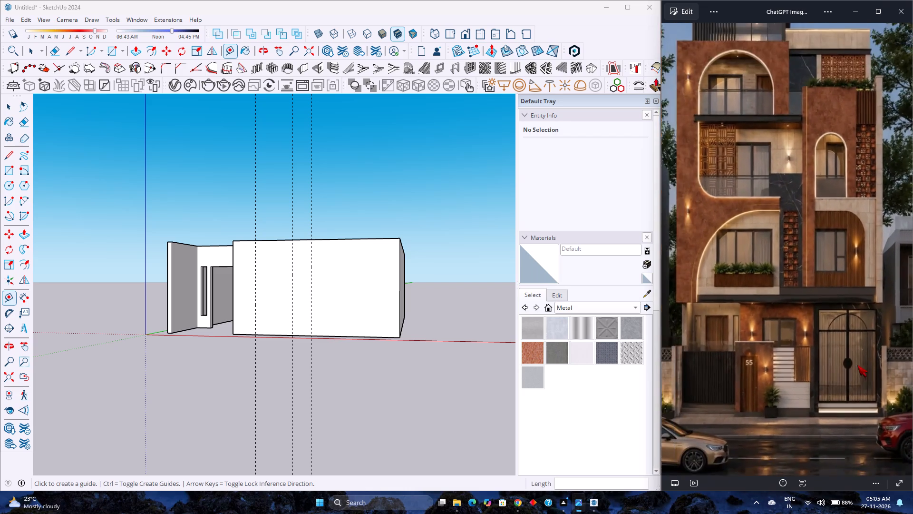
scroll(857, 365, "up", 4)
scroll(857, 365, "down", 3)
scroll(856, 365, "up", 3)
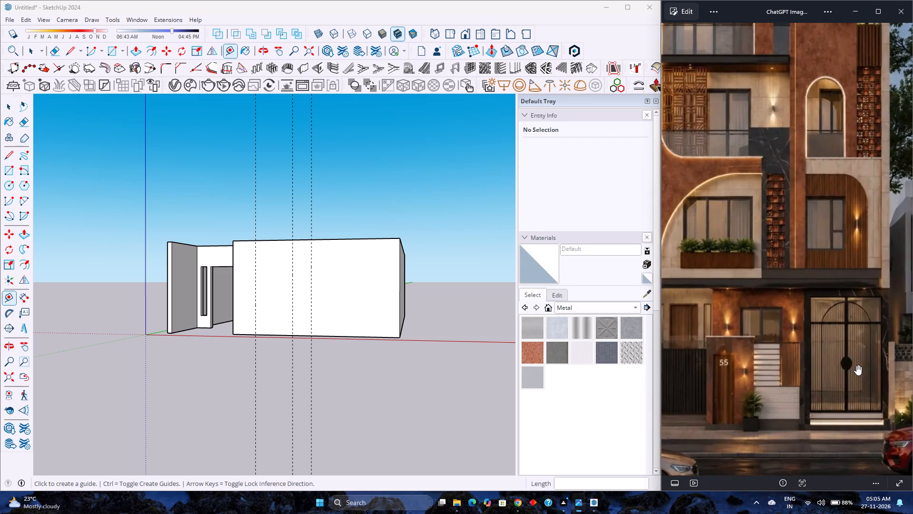
scroll(856, 365, "down", 4)
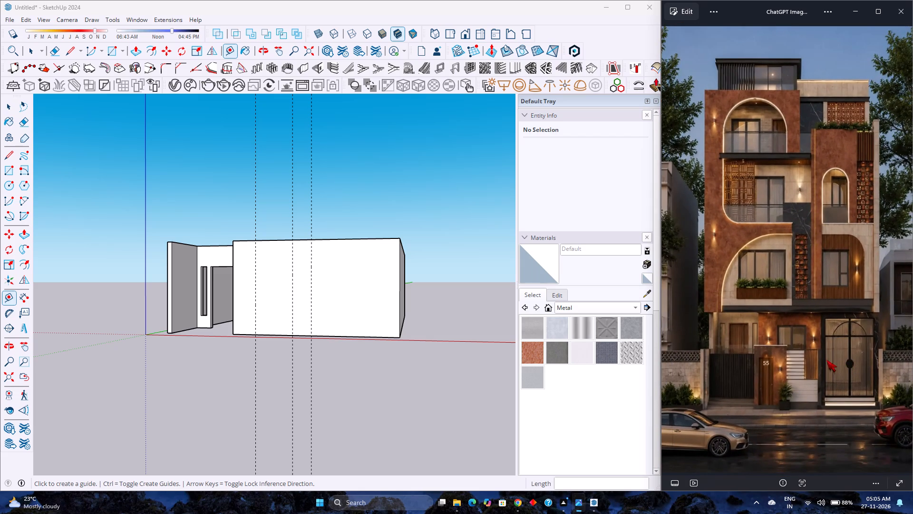
scroll(820, 360, "up", 4)
scroll(820, 360, "down", 1)
scroll(749, 362, "down", 3)
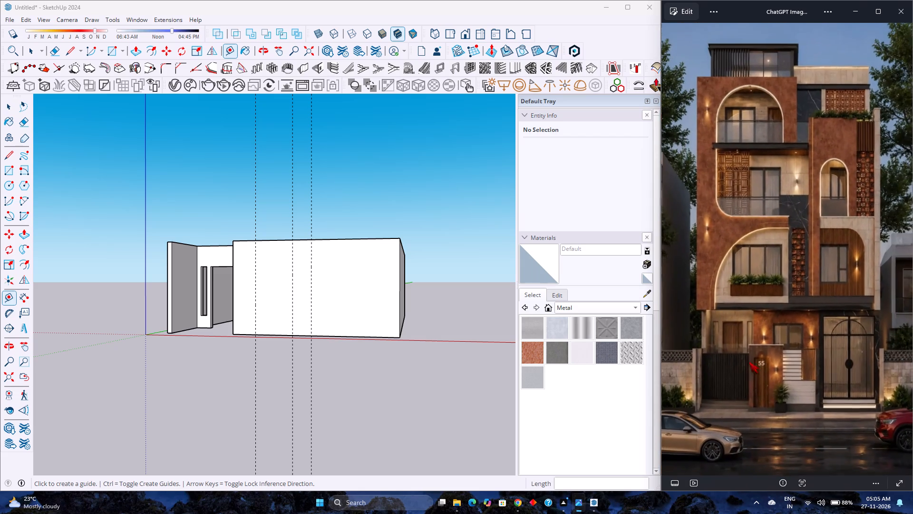
scroll(343, 326, "up", 5)
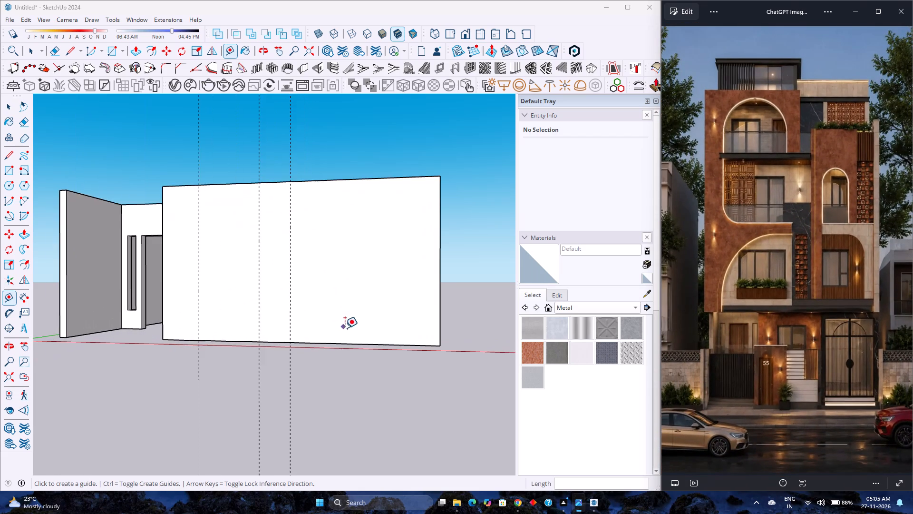
middle_click_drag(345, 328, 375, 375)
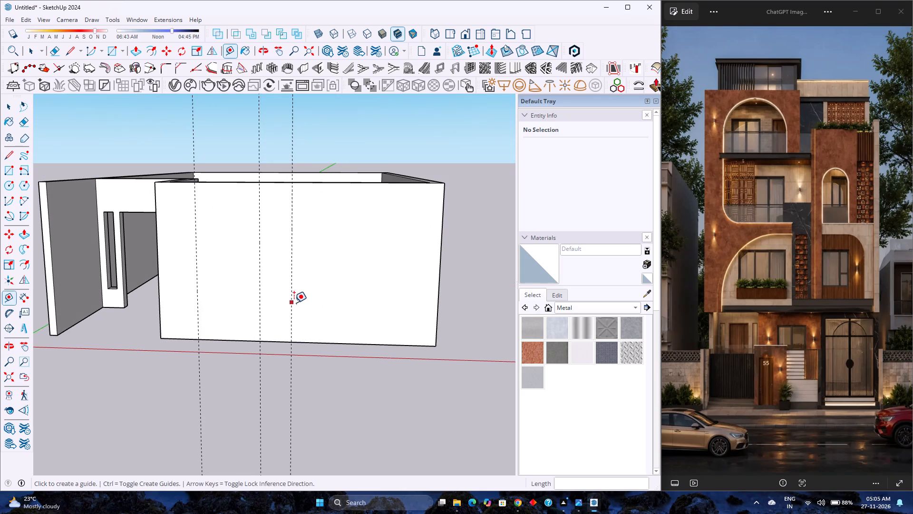
Add two more vertical guides across the front wall, one 6' past the last guide and another 9" beyond that.
left_click(294, 303)
type("6'")
key("Return")
scroll(391, 310, "up", 1)
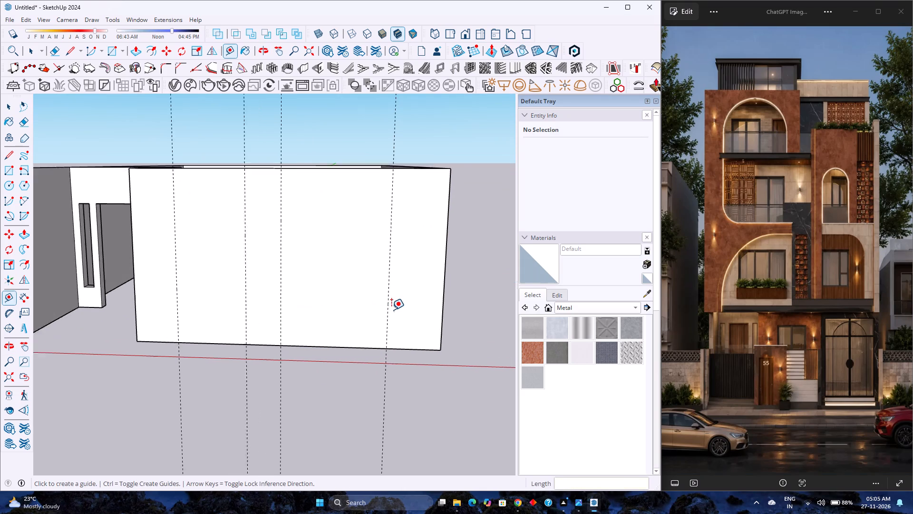
scroll(391, 310, "up", 3)
scroll(391, 310, "down", 7)
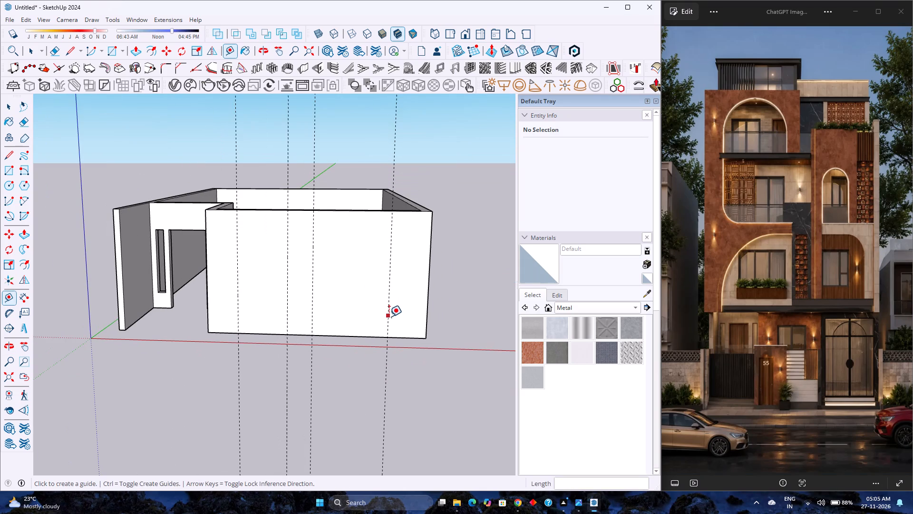
left_click(389, 319)
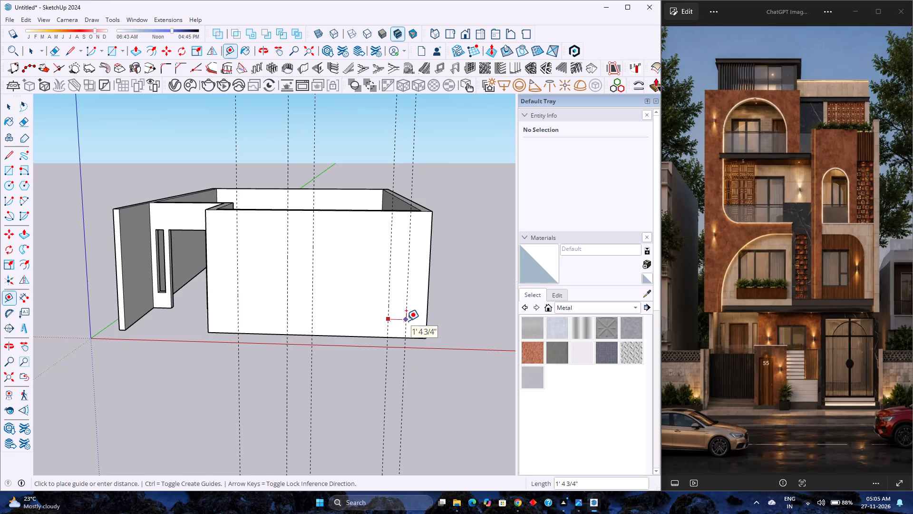
key("9")
key("Return")
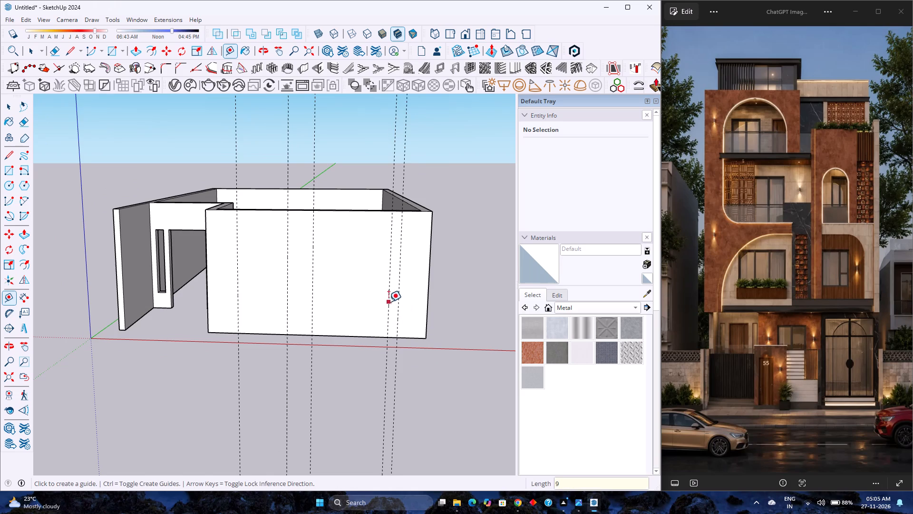
Open the wall group and push the inner face of the far side wall 2'3" inward to the 6' guide.
middle_click_drag(389, 308, 408, 381)
middle_click(408, 381)
scroll(419, 284, "up", 4)
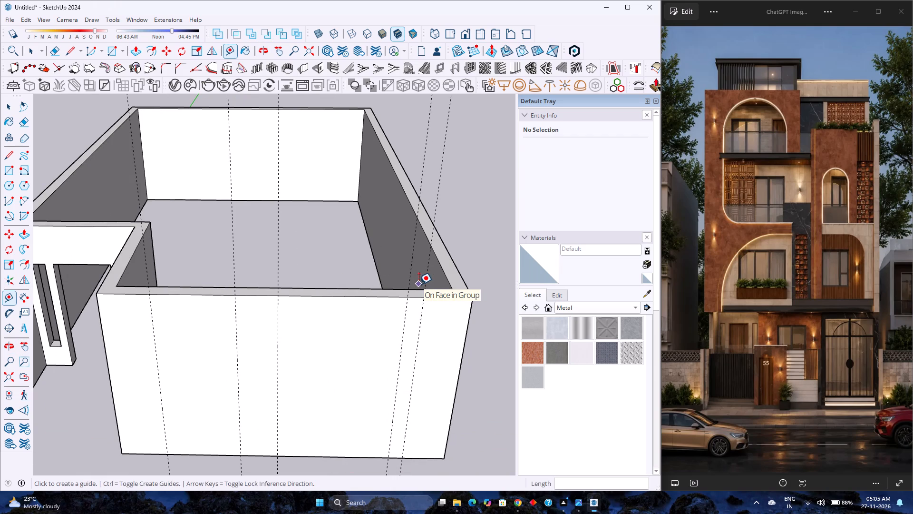
key("p")
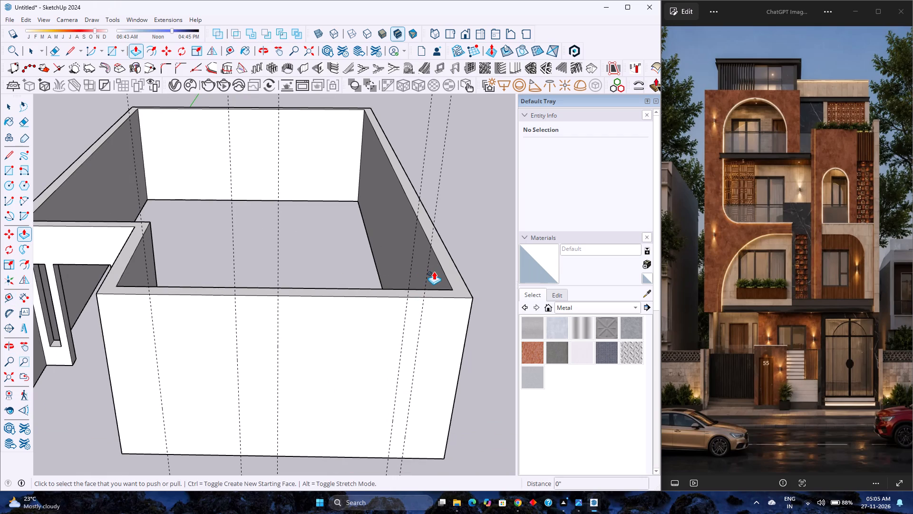
key("space")
double_click(434, 271)
scroll(434, 272, "up", 3)
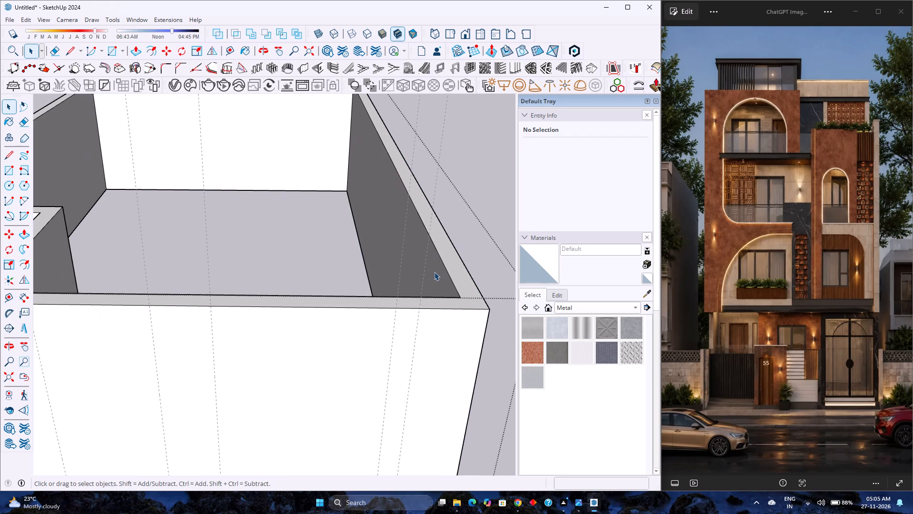
key("p")
left_click(435, 275)
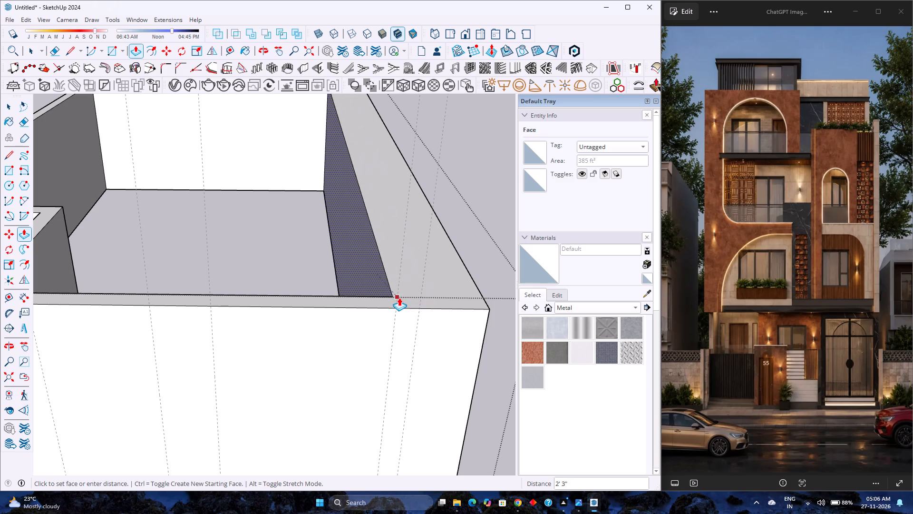
left_click(399, 297)
scroll(399, 297, "down", 9)
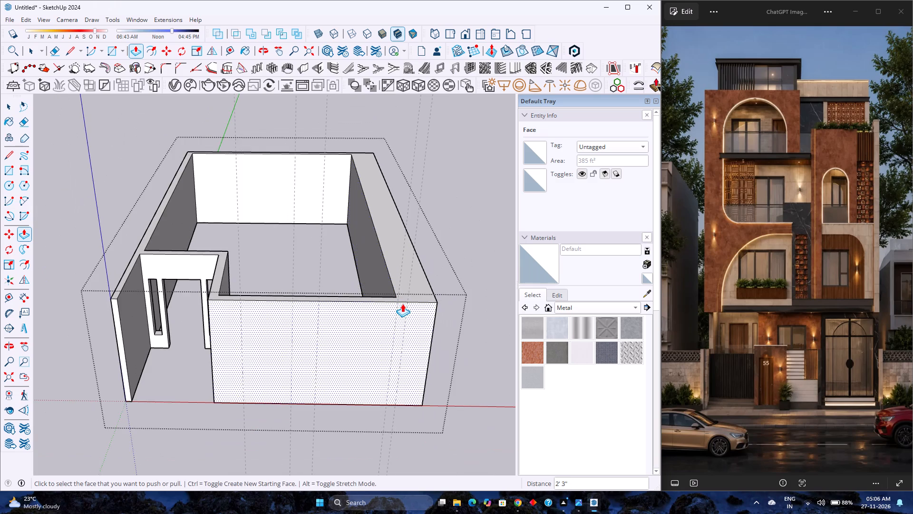
Push the outer face of the same side wall in 2'3" to the outermost vertical guide, and leave the wall group.
middle_click_drag(402, 304, 221, 277)
left_click(307, 343)
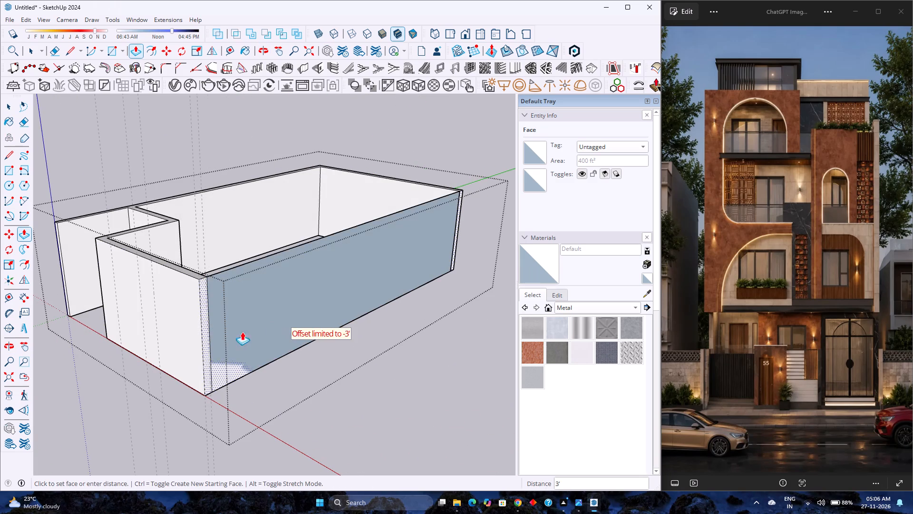
left_click(210, 403)
scroll(209, 397, "down", 2)
middle_click_drag(209, 397, 340, 379)
middle_click_drag(342, 378, 353, 375)
middle_click(353, 375)
middle_click(354, 374)
scroll(354, 374, "down", 1)
scroll(323, 368, "up", 2)
scroll(296, 363, "down", 2)
middle_click_drag(296, 363, 357, 313)
middle_click(357, 313)
middle_click(359, 311)
middle_click(359, 311)
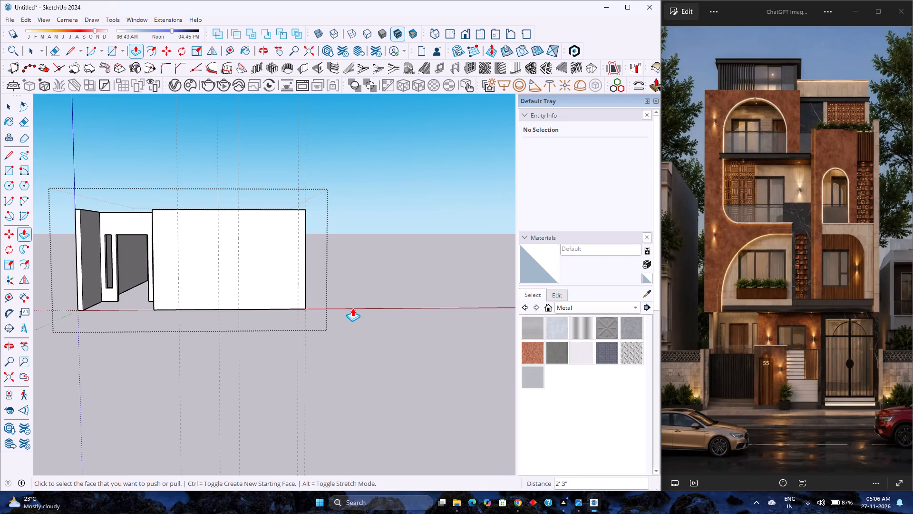
key("space")
left_click(352, 307)
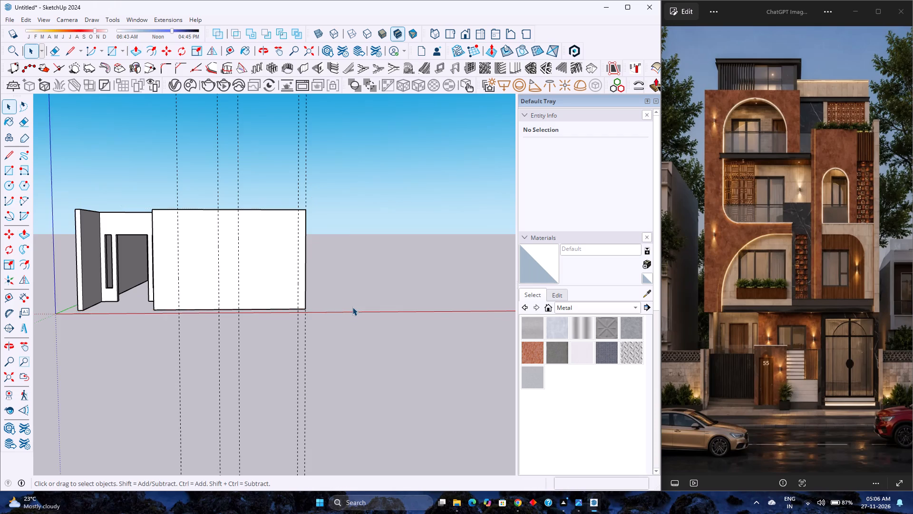
Add two horizontal guides across the front wall, 7'6" and 3' above its bottom edge.
scroll(352, 307, "down", 4)
scroll(305, 297, "down", 4)
scroll(178, 288, "up", 4)
middle_click_drag(299, 299, 275, 292)
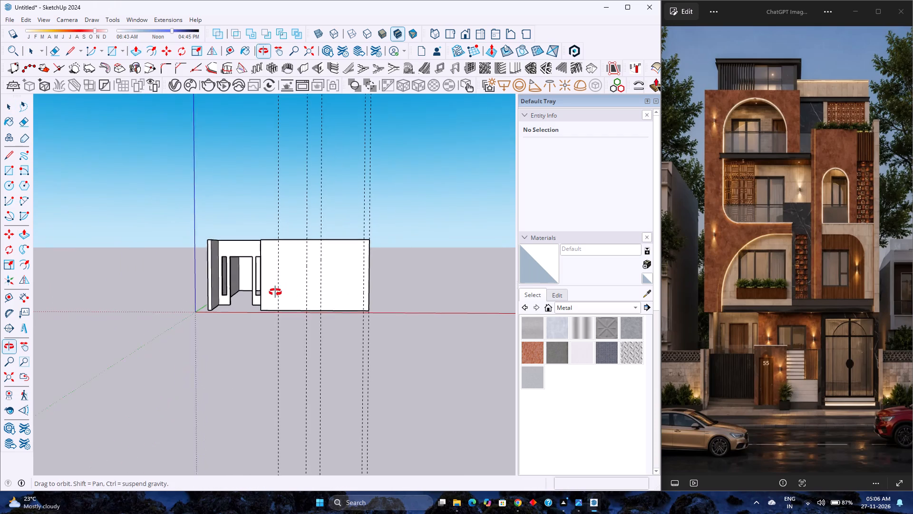
middle_click_drag(275, 292, 275, 292)
middle_click(275, 292)
scroll(335, 281, "up", 5)
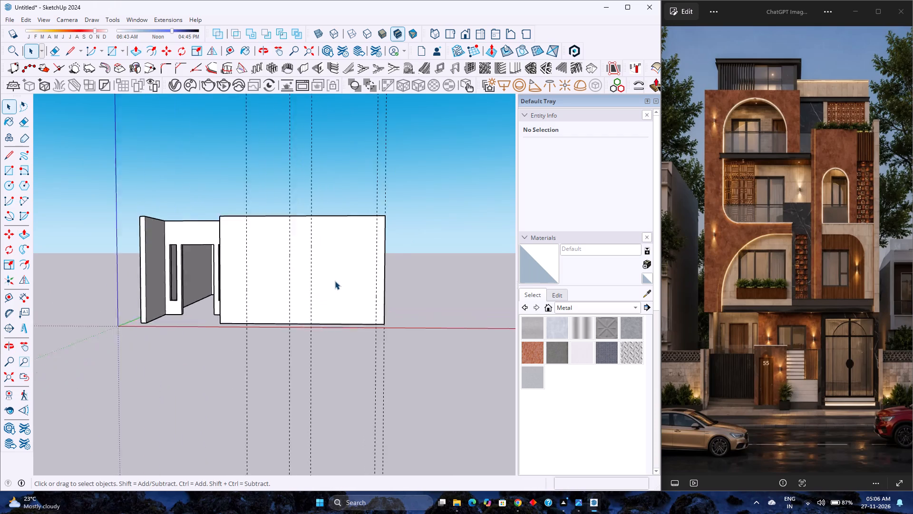
left_click(236, 54)
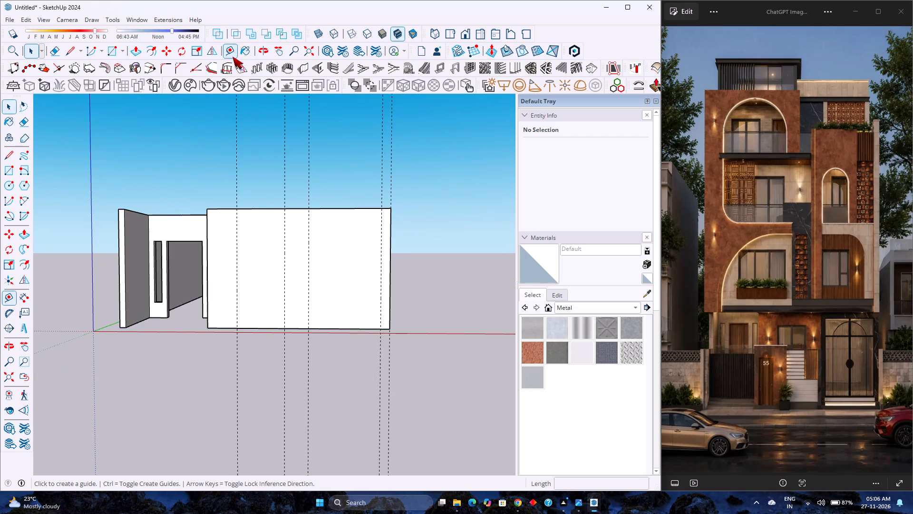
left_click(338, 329)
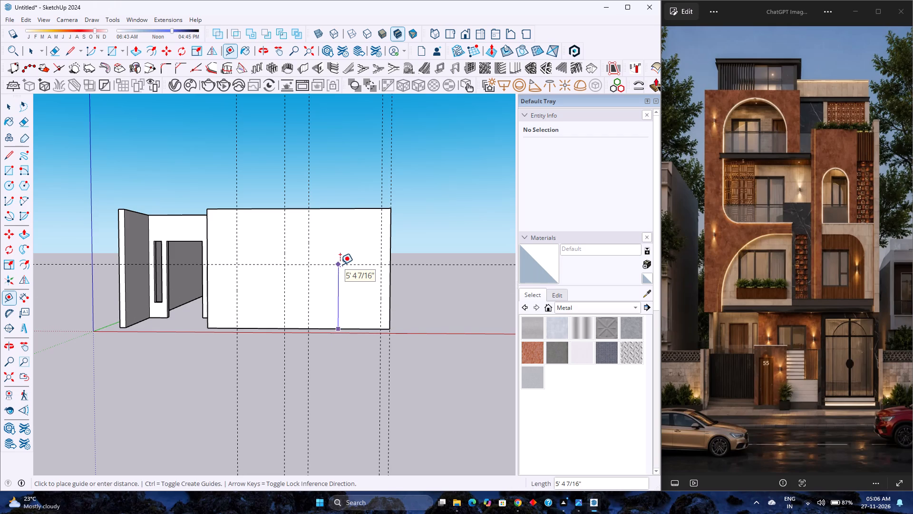
type("7'6")
key("Return")
left_click(338, 329)
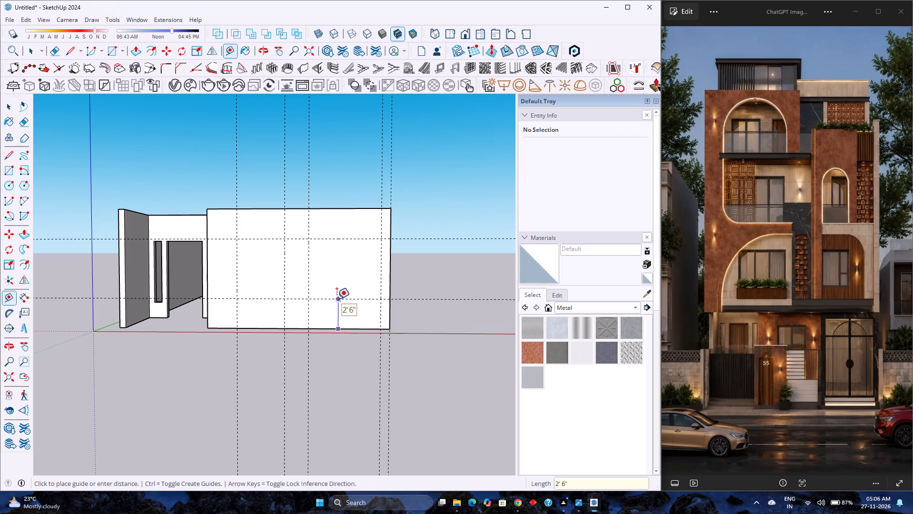
key("3")
key("Return")
type("3'")
key("Return")
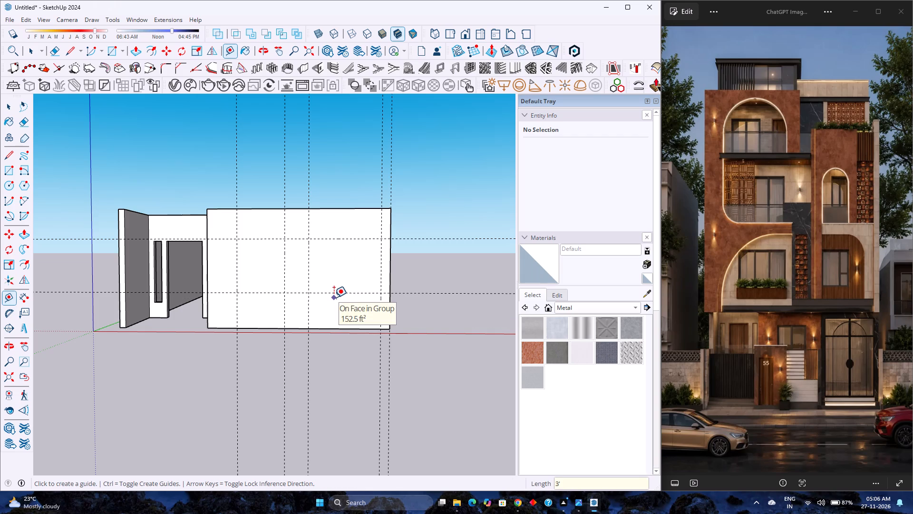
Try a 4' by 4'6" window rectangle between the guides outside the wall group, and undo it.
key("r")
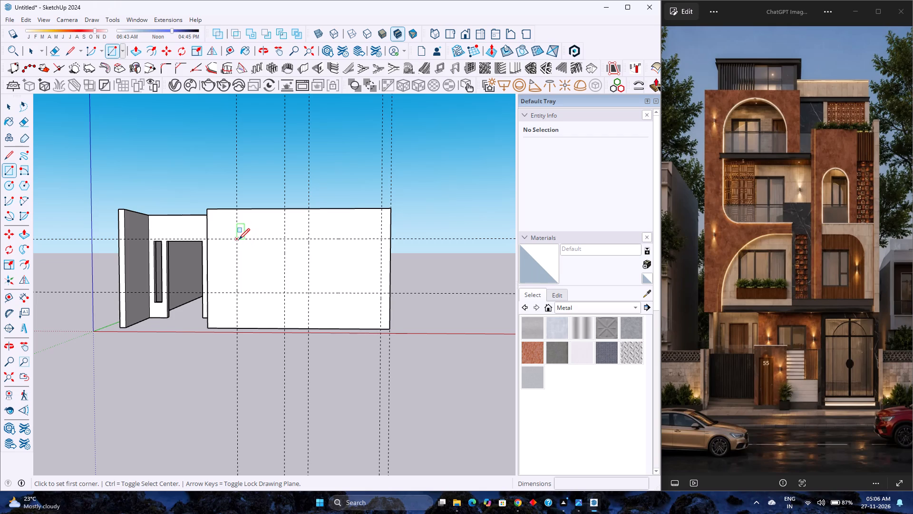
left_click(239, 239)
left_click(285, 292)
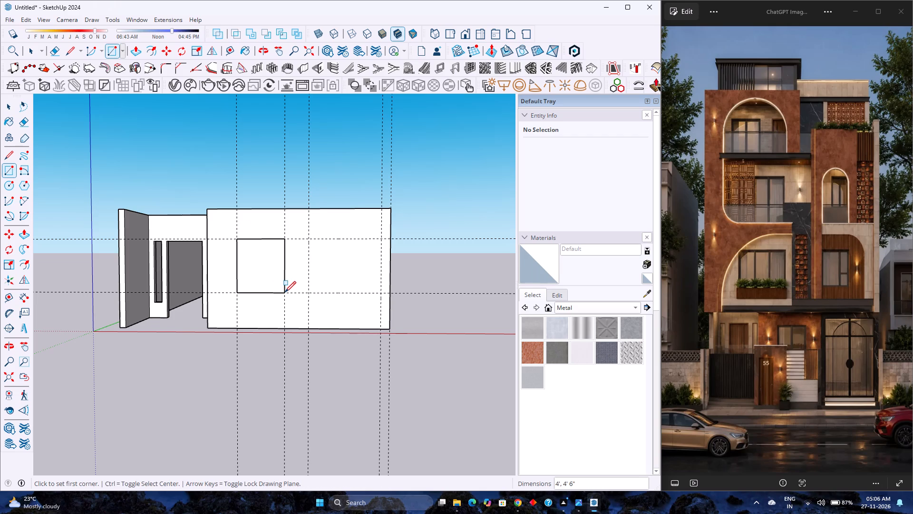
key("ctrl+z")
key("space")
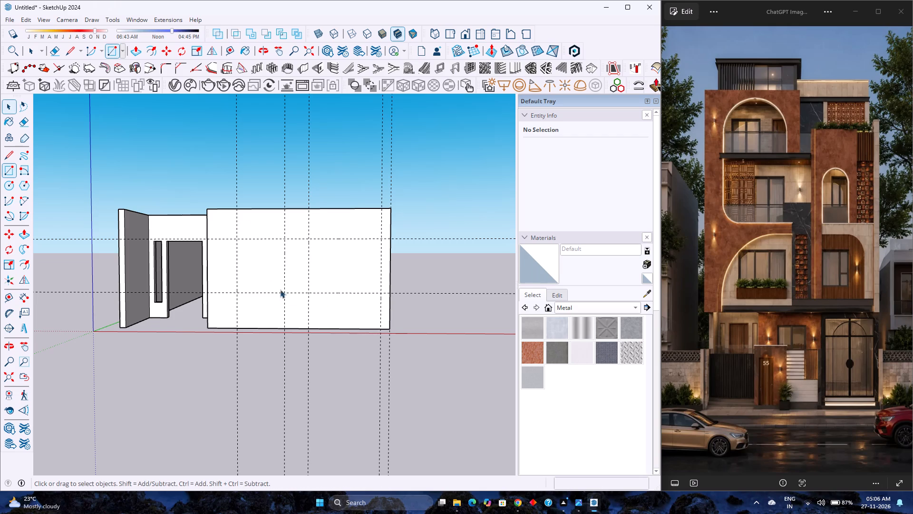
Open the wall group and draw a 4' by 4'6" window rectangle between the first two vertical and the horizontal guides.
double_click(265, 270)
key("r")
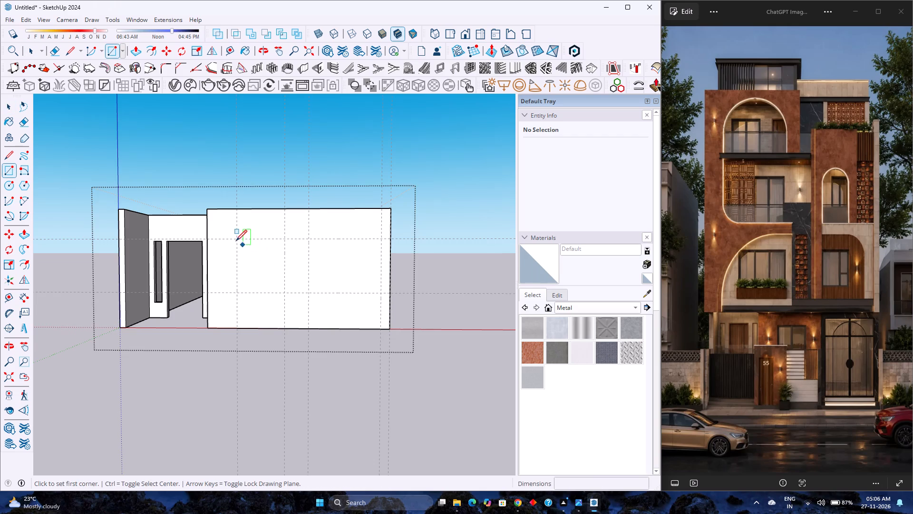
left_click(239, 240)
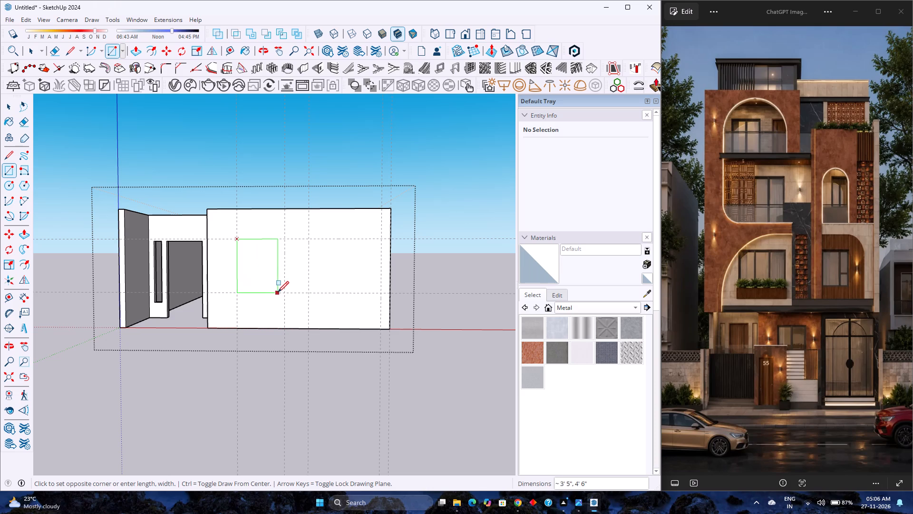
left_click(284, 293)
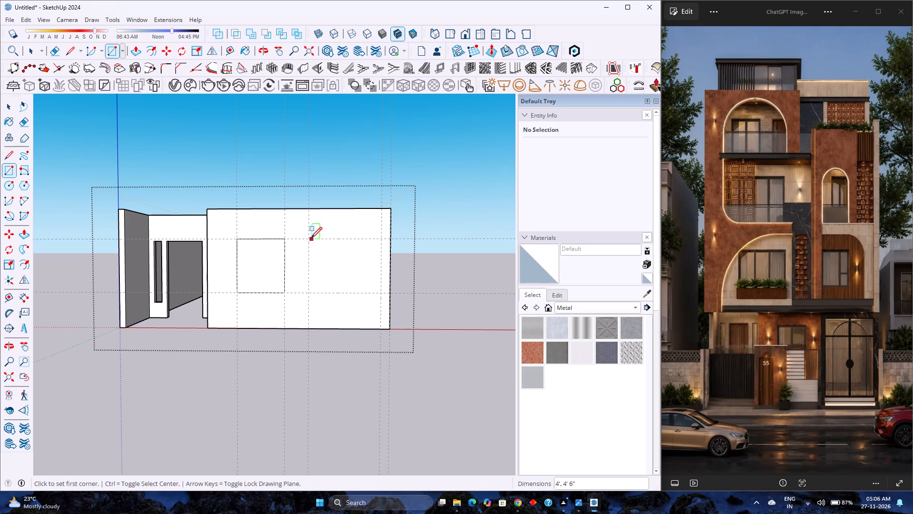
left_click(310, 238)
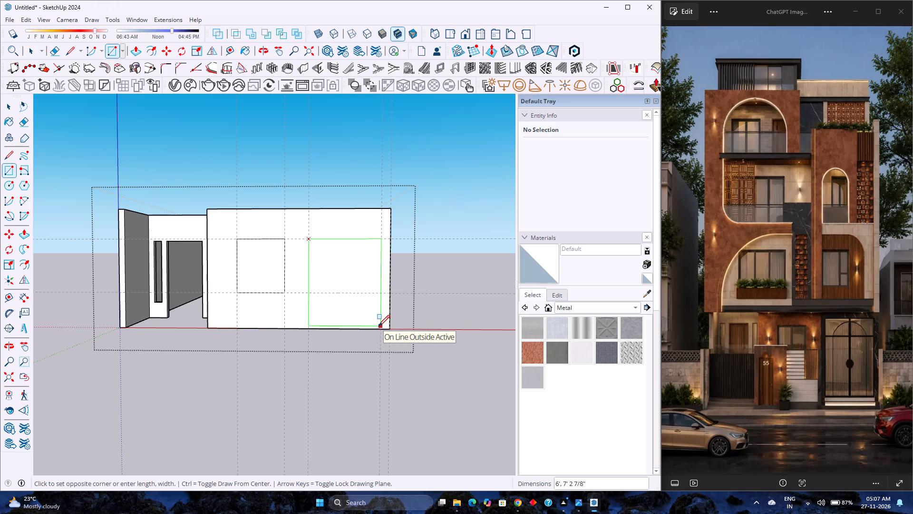
key("space")
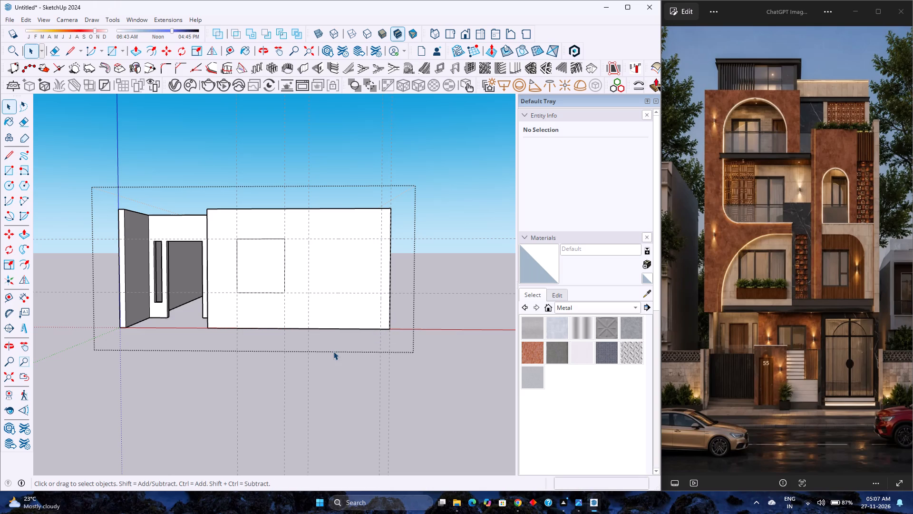
Place a vertical guide past the third vertical guide on the front wall, trying 9" before settling on 6".
scroll(332, 309, "up", 3)
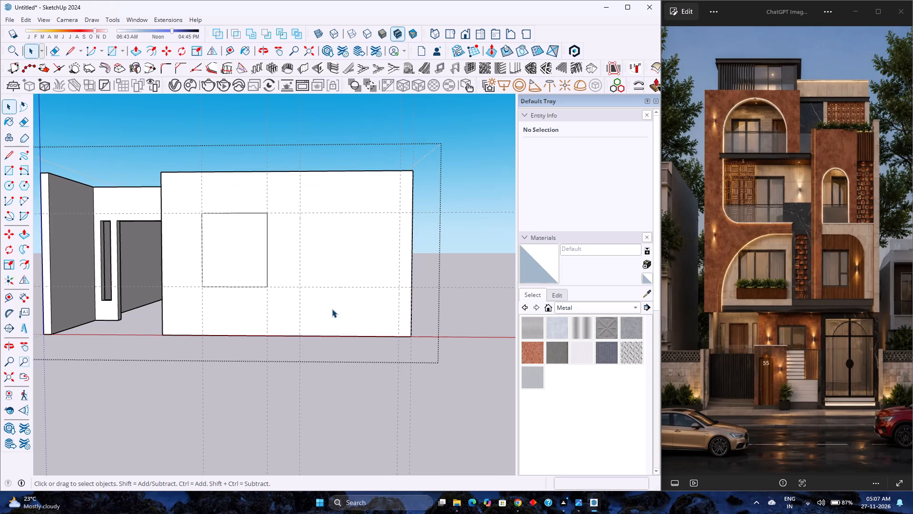
middle_click_drag(332, 308, 333, 362)
middle_click(333, 362)
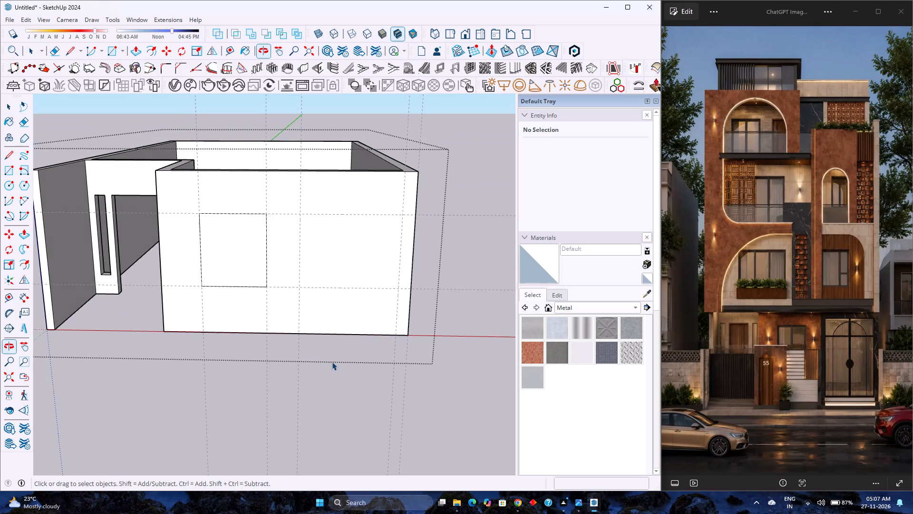
scroll(331, 360, "down", 2)
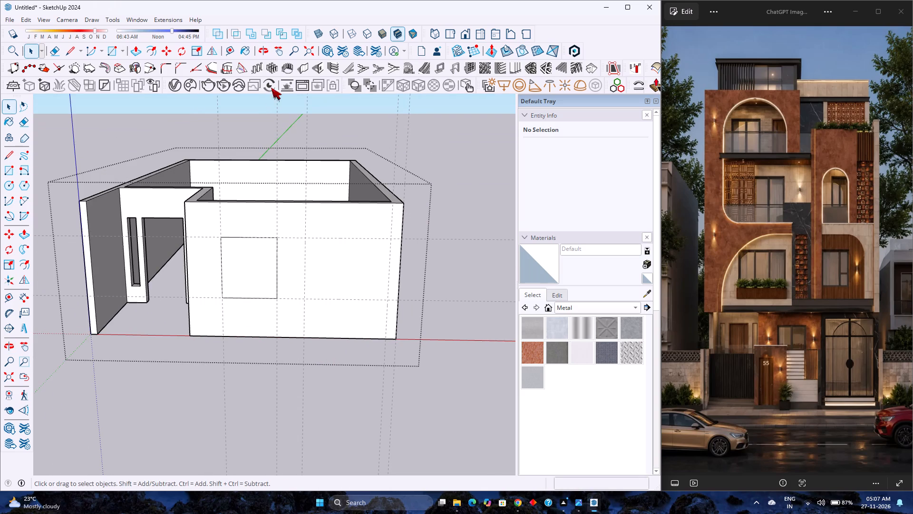
left_click(230, 47)
left_click(305, 279)
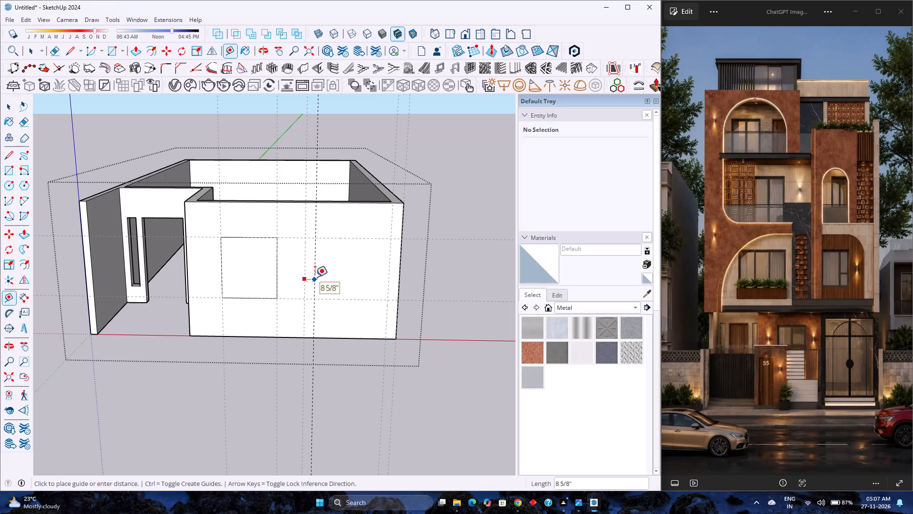
key("9")
key("Return")
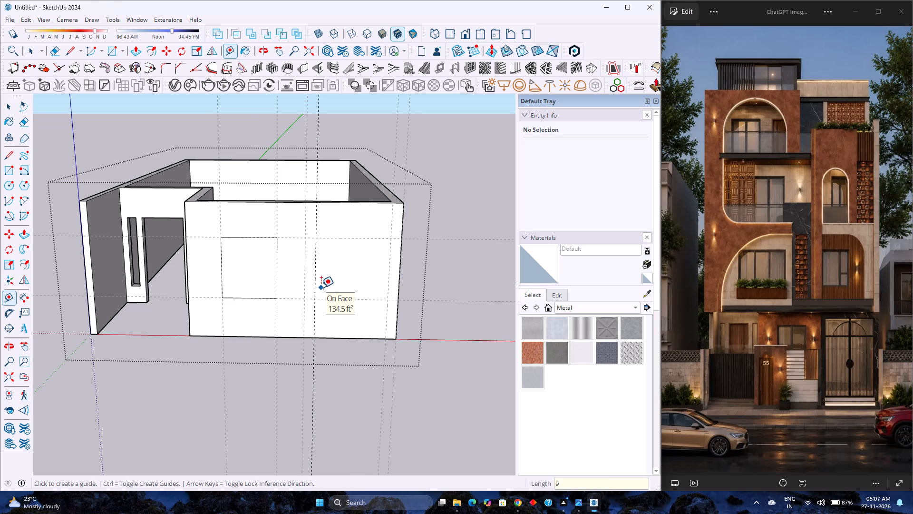
key("6")
key("Return")
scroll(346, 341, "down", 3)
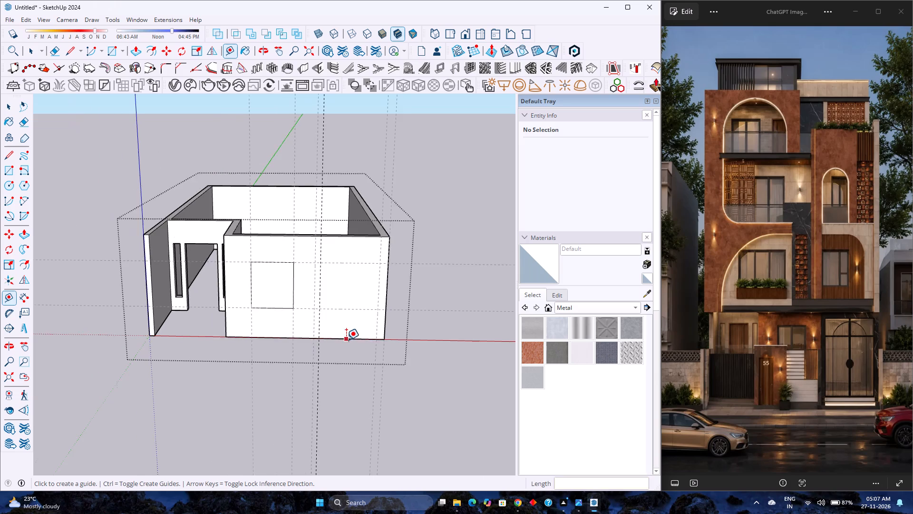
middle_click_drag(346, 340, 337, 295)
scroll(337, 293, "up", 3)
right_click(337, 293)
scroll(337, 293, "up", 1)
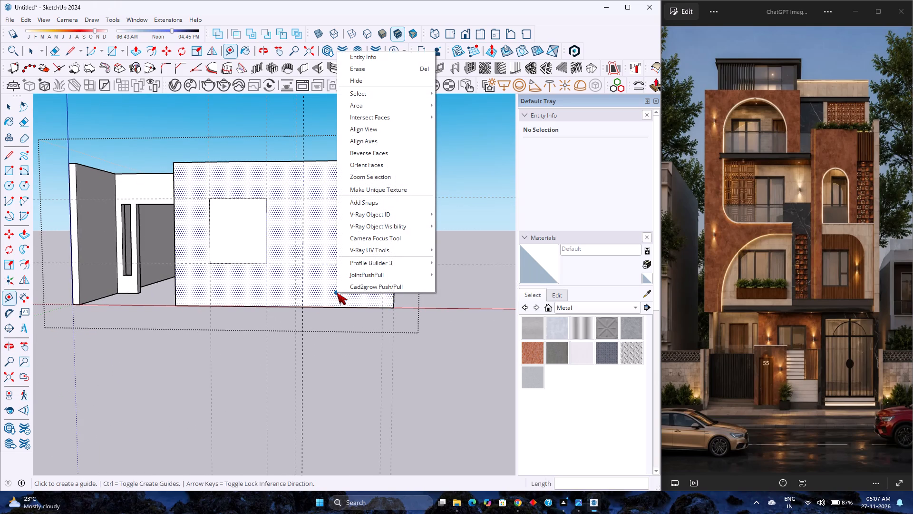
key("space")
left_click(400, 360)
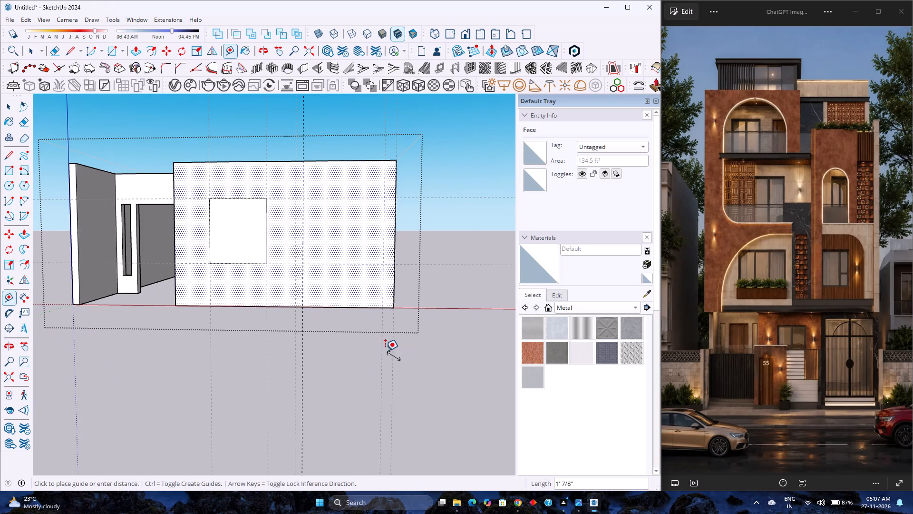
Place a vertical guide on the front wall 5'3" past the last placed one, and another guide 9" beyond it.
key("Escape")
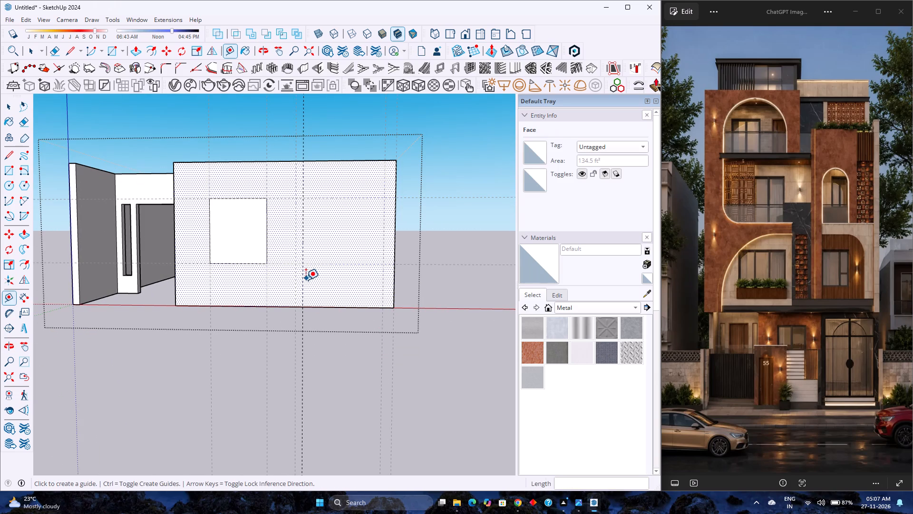
left_click(305, 282)
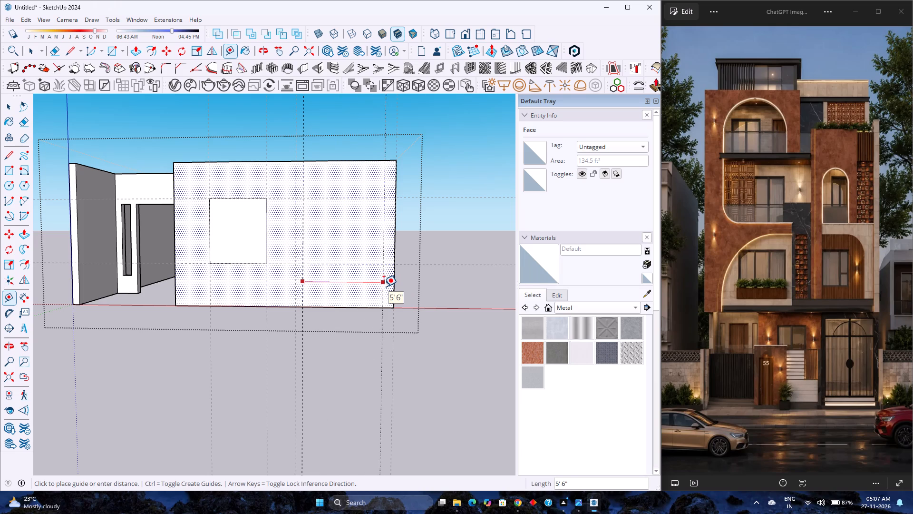
key("5")
type("'3")
key("Return")
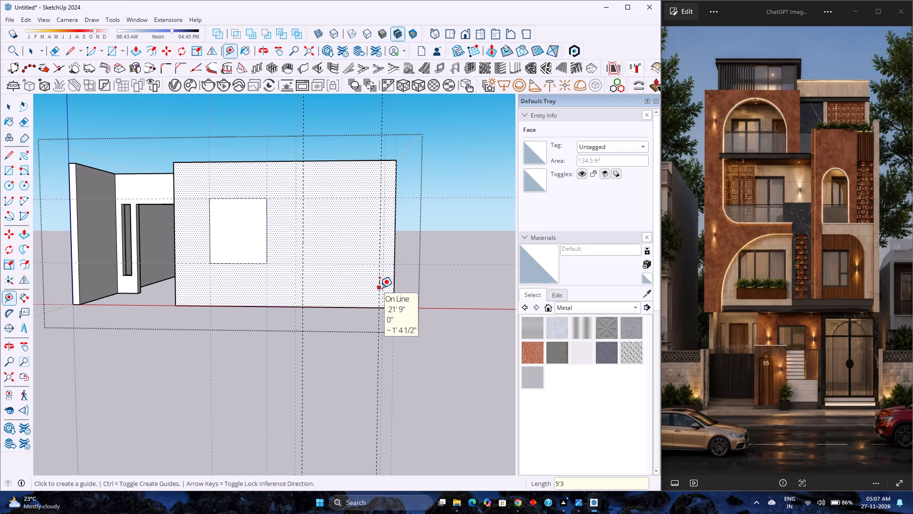
left_click(379, 288)
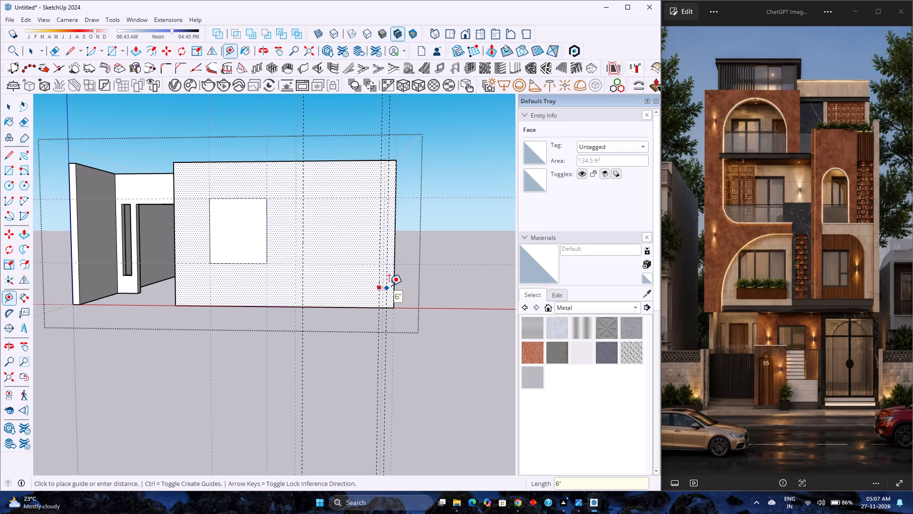
key("9")
key("Return")
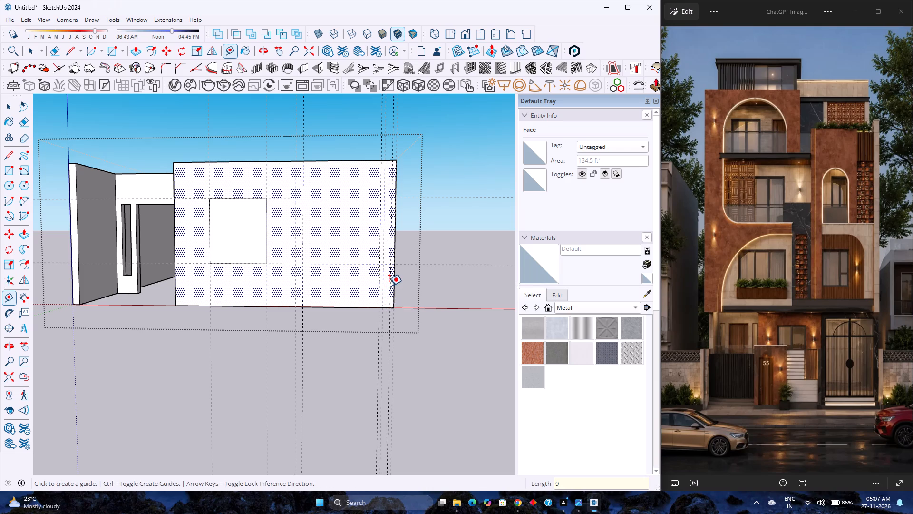
Close the wall group and delete the two older vertical guides near the front wall's far corner.
key("space")
left_click(446, 286)
middle_click_drag(446, 286, 481, 402)
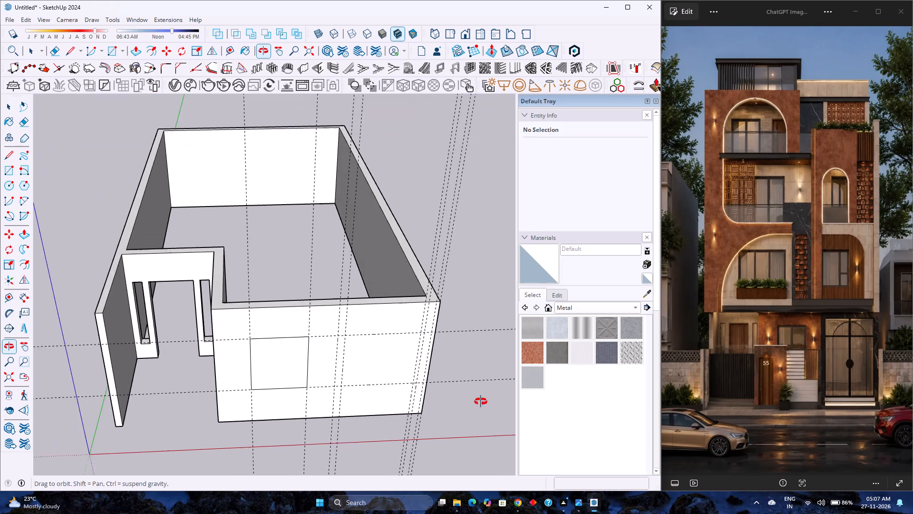
middle_click_drag(481, 402, 478, 399)
scroll(422, 290, "up", 3)
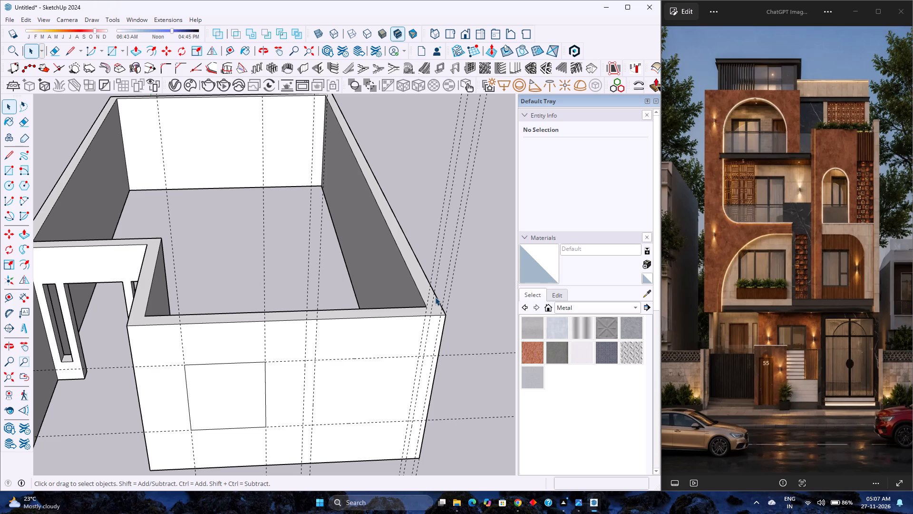
left_click(435, 296)
key("Delete")
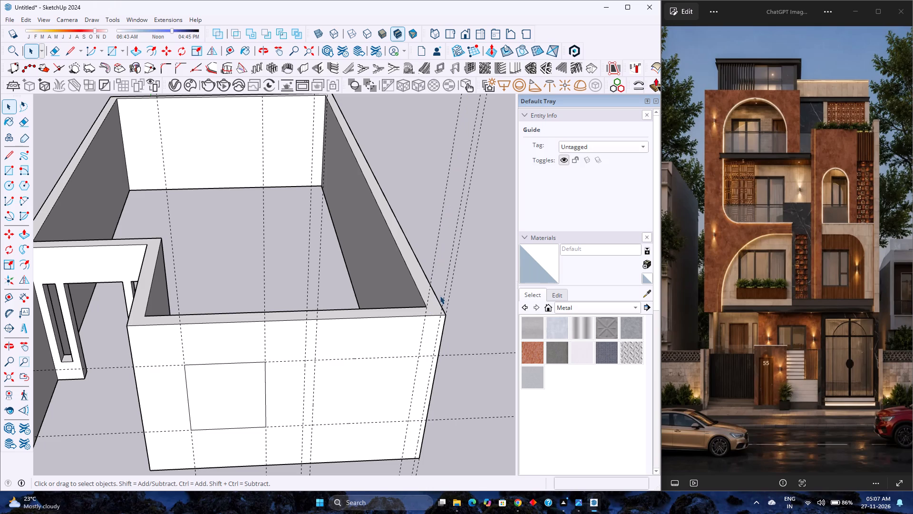
middle_click_drag(441, 331, 407, 289)
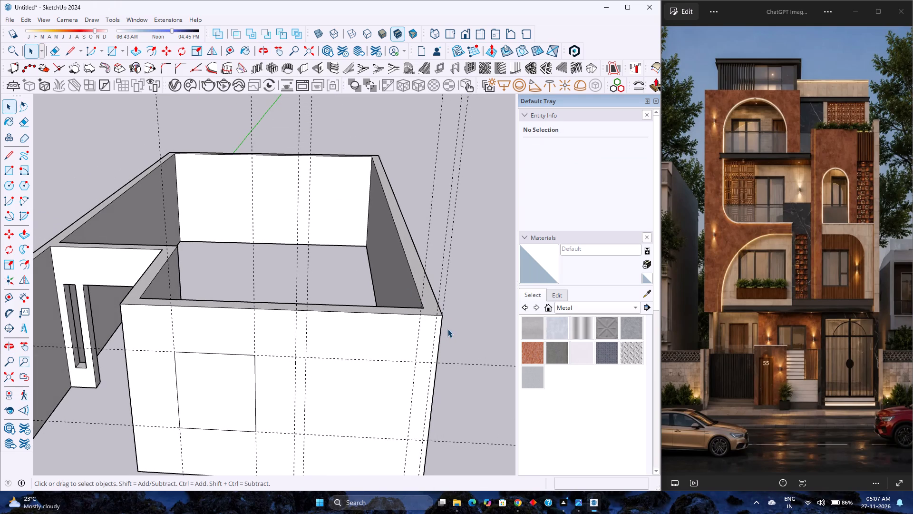
left_click(442, 305)
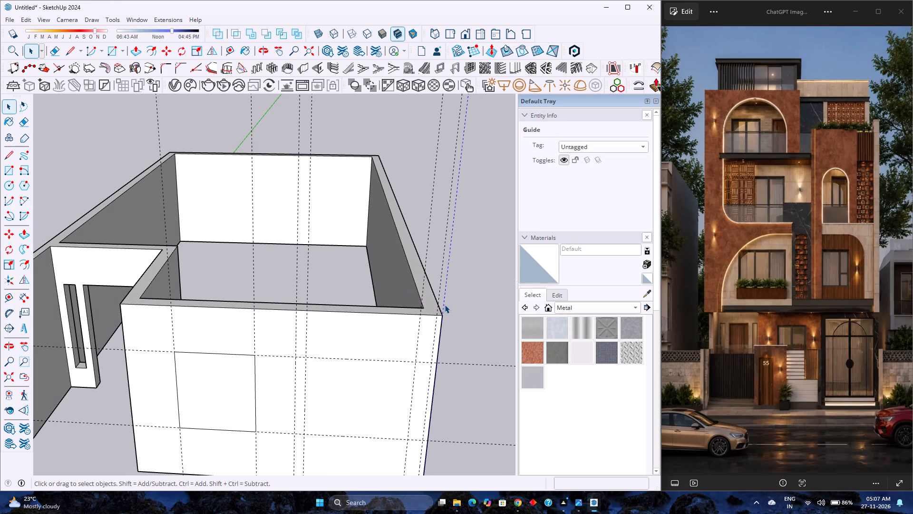
key("Delete")
Inside the wall group, push the far side wall's inner and outer faces 3" inward to the two new guides.
double_click(417, 299)
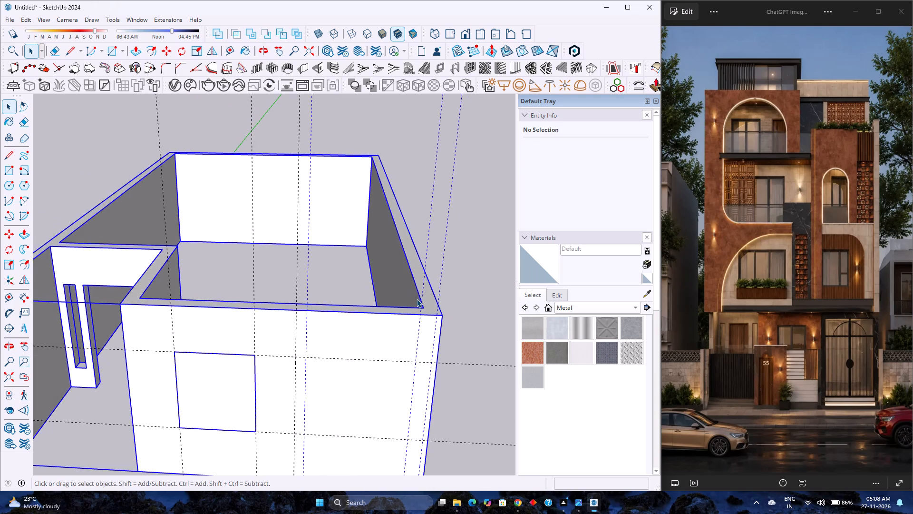
key("p")
left_click(416, 295)
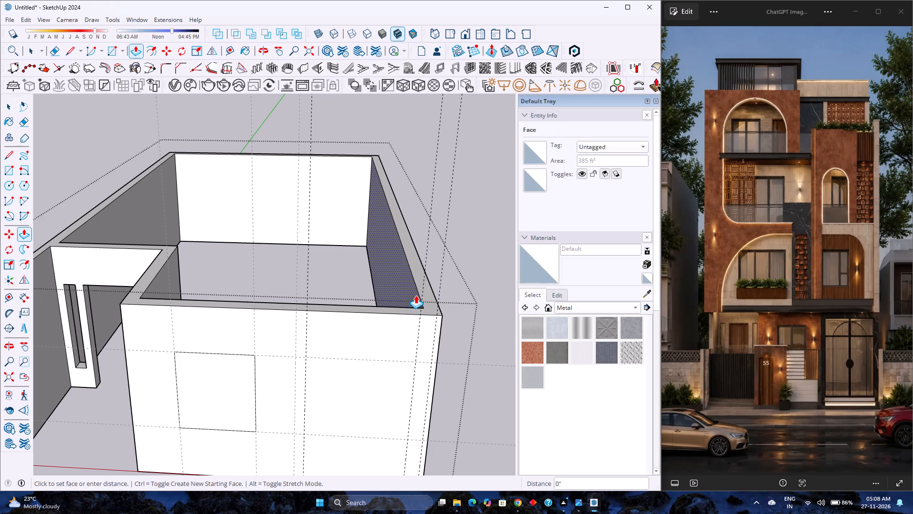
left_click(419, 323)
middle_click_drag(418, 324, 407, 321)
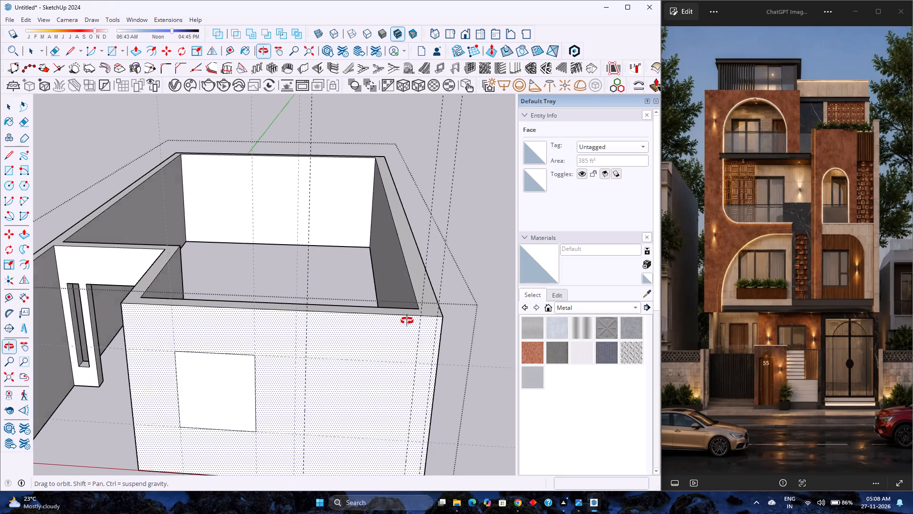
middle_click_drag(407, 321, 343, 300)
middle_click(343, 300)
scroll(343, 300, "down", 3)
left_click(415, 330)
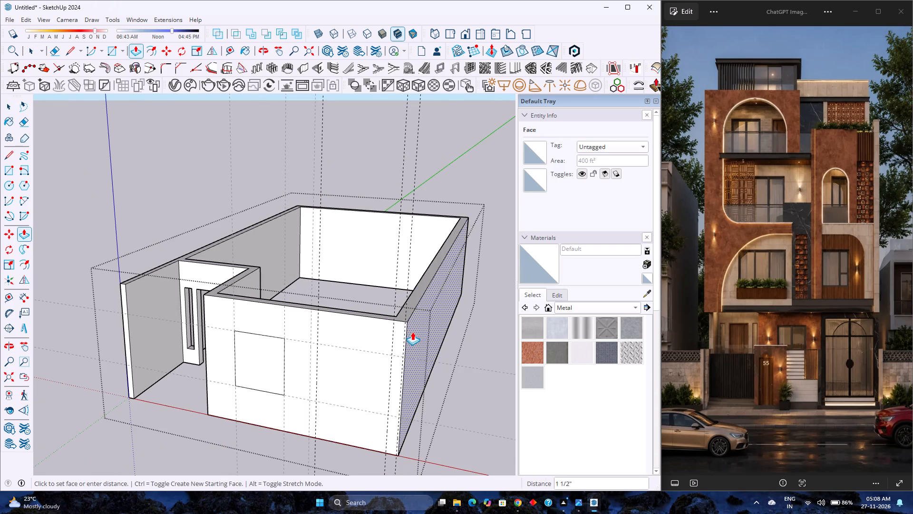
left_click(405, 338)
scroll(332, 365, "down", 3)
middle_click_drag(332, 365, 358, 327)
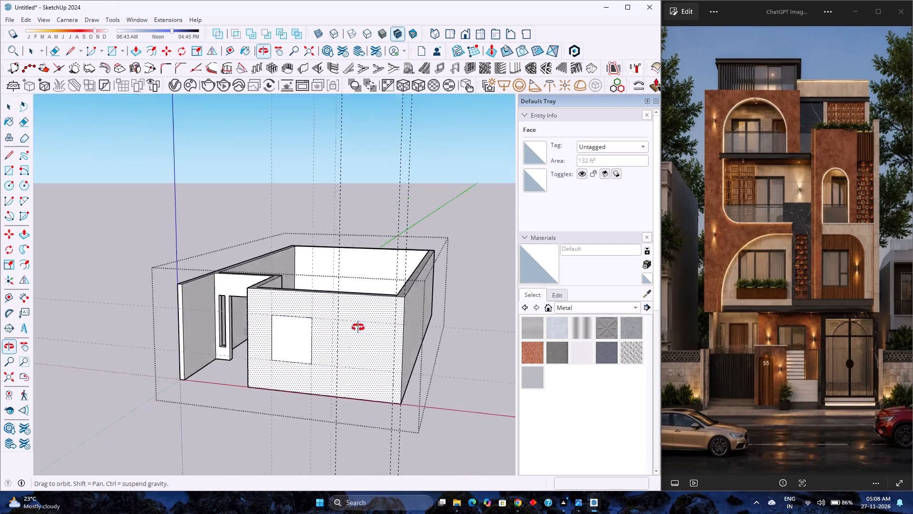
middle_click_drag(358, 327, 389, 316)
middle_click(389, 316)
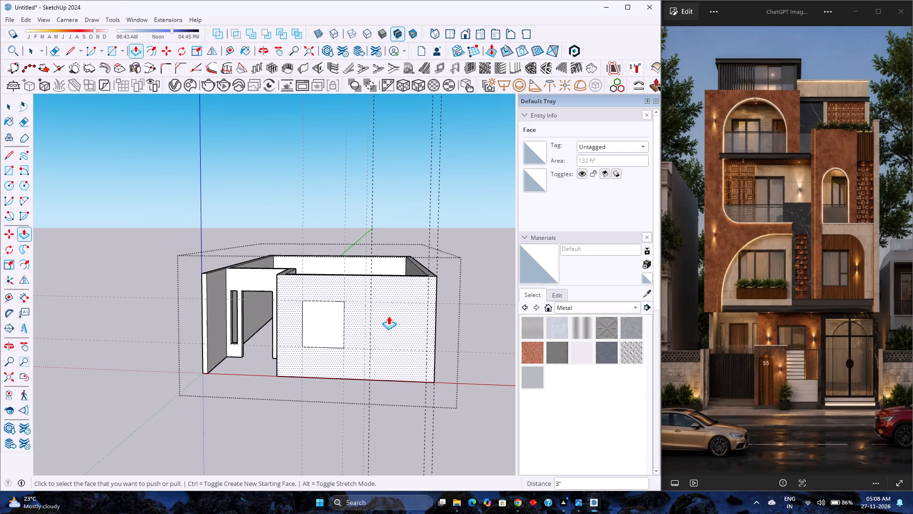
Draw a 5'3" by 7'6" gate rectangle on the front wall from the upper horizontal guide down to the bottom edge.
left_click(112, 51)
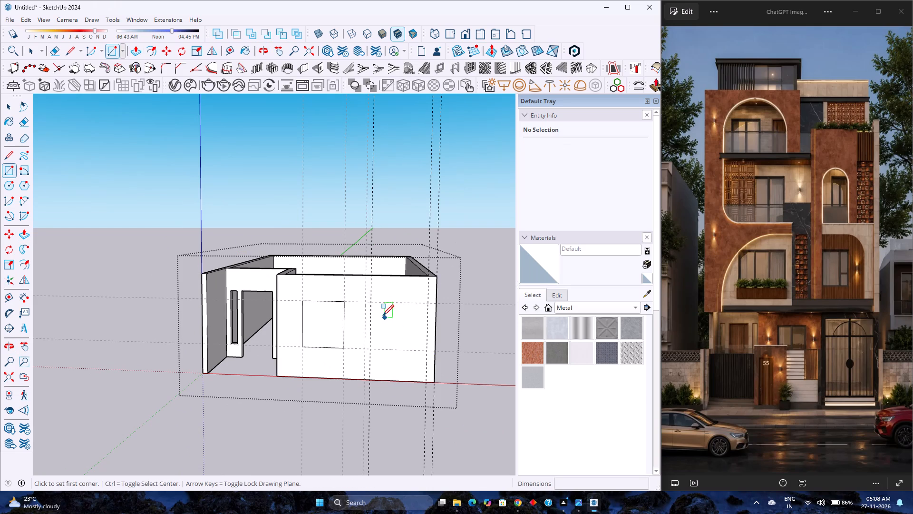
left_click(371, 303)
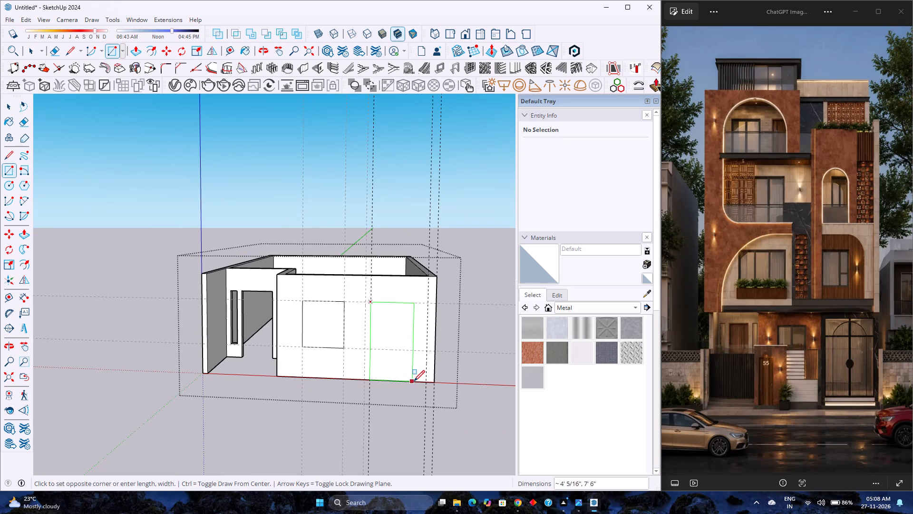
left_click(425, 383)
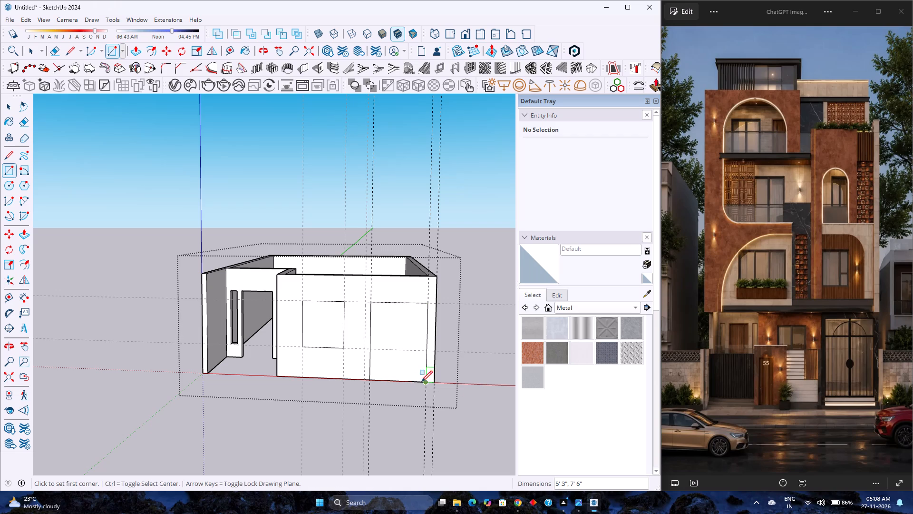
Push the gate and window rectangles 9" through the front wall to cut both openings.
key("p")
left_click(408, 366)
left_click(405, 353)
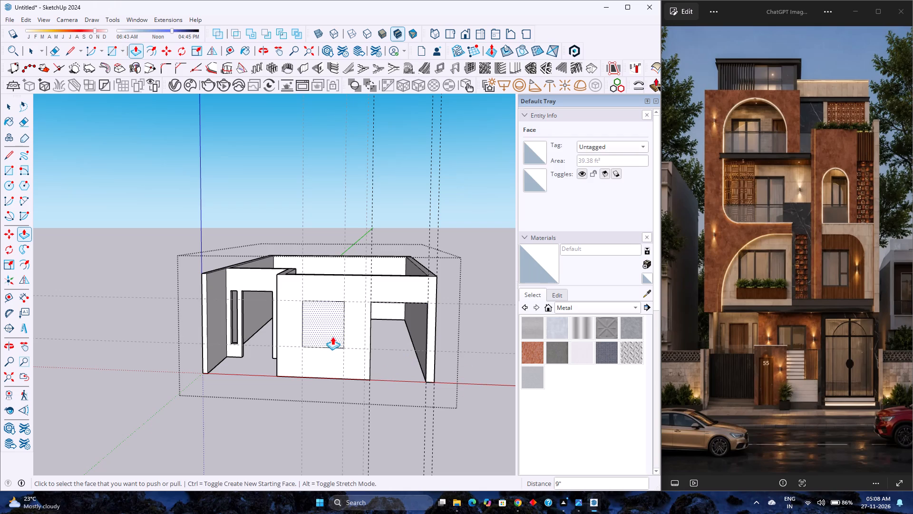
double_click(333, 329)
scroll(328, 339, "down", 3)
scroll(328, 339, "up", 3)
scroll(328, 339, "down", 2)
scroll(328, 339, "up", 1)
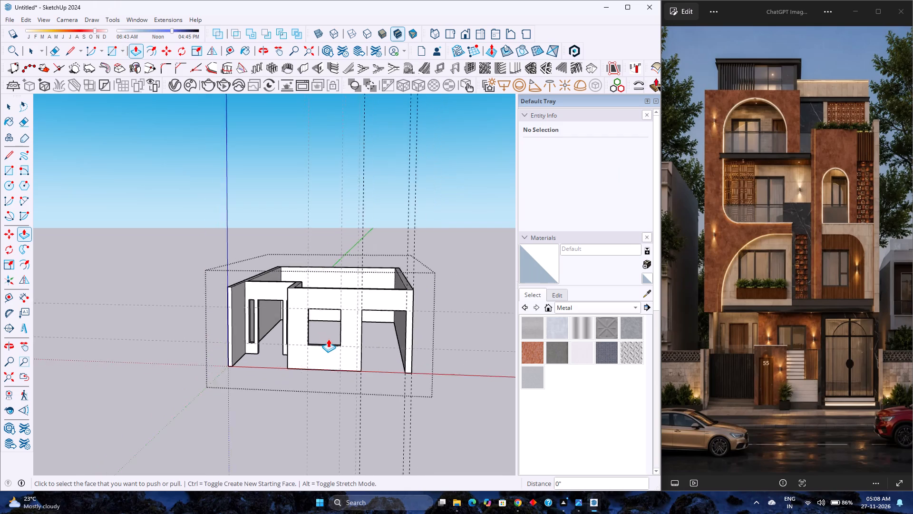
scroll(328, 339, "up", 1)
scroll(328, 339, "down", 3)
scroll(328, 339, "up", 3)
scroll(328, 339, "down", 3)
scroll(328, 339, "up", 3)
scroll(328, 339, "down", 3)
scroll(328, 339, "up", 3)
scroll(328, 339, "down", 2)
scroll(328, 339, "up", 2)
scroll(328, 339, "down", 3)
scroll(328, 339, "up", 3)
Offset the gate opening's two side edges and top edge outward by 6" on the front wall.
key("space")
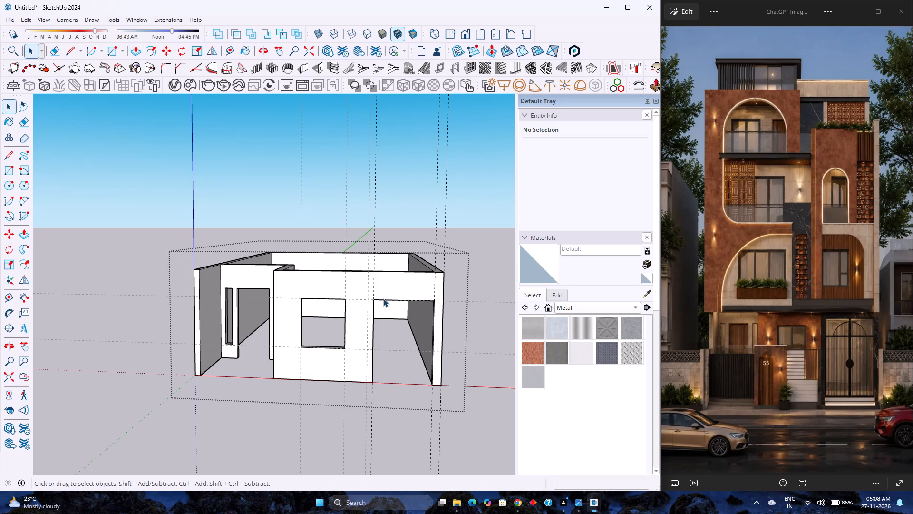
left_click(372, 347)
key("space")
key("space")
key("space")
key("space")
key("space")
key("space")
key("space")
key("space")
key("space")
key("space")
key("space")
key("space")
key("space")
key("space")
key("space")
key("space")
key("space")
key("space")
key("space")
key("space")
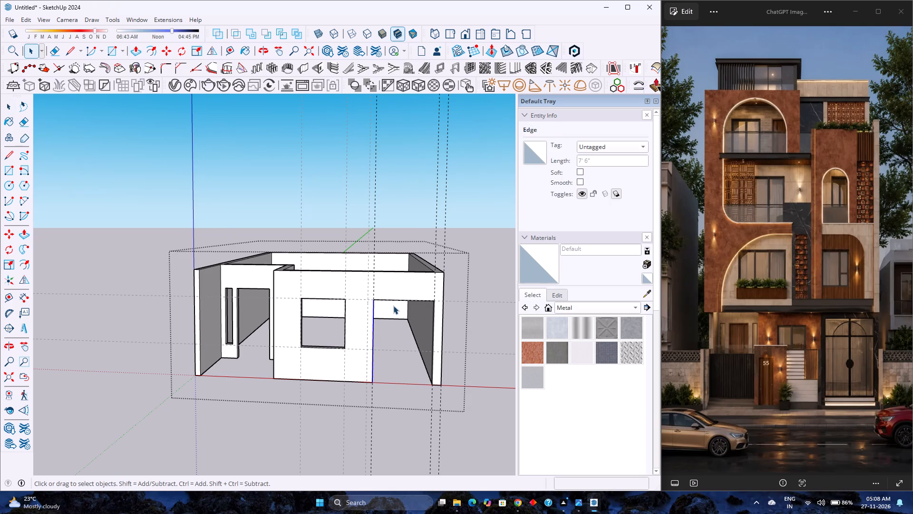
left_click(397, 300)
scroll(407, 308, "up", 3)
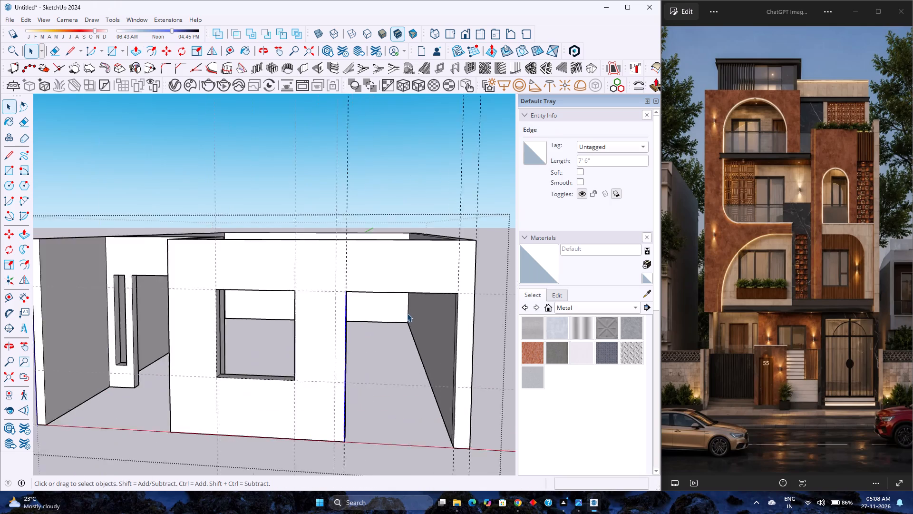
scroll(407, 313, "up", 1)
middle_click_drag(407, 314, 402, 323)
middle_click(401, 323)
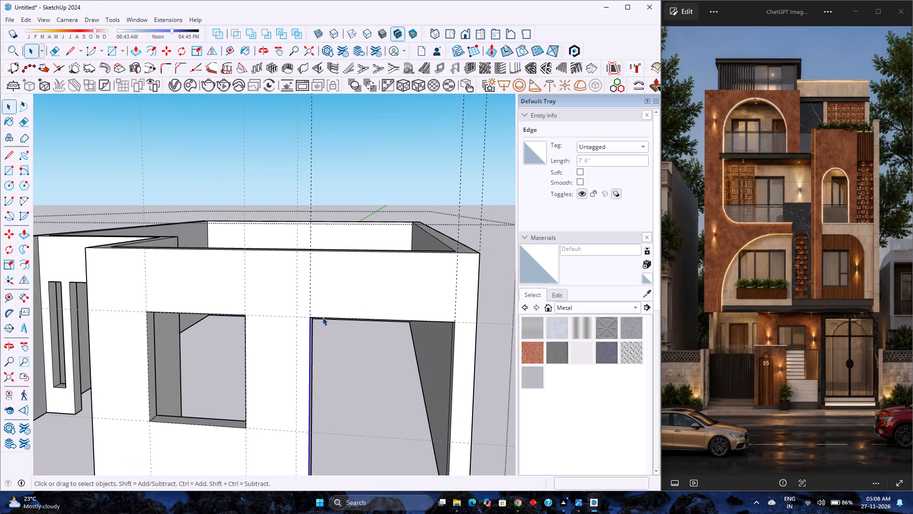
left_click(322, 317)
key("space")
key("space")
key("space")
key("space")
key("space")
key("space")
key("space")
key("space")
key("space")
key("space")
key("space")
key("space")
key("space")
key("space")
key("space")
key("space")
key("space")
key("space")
key("space")
key("space")
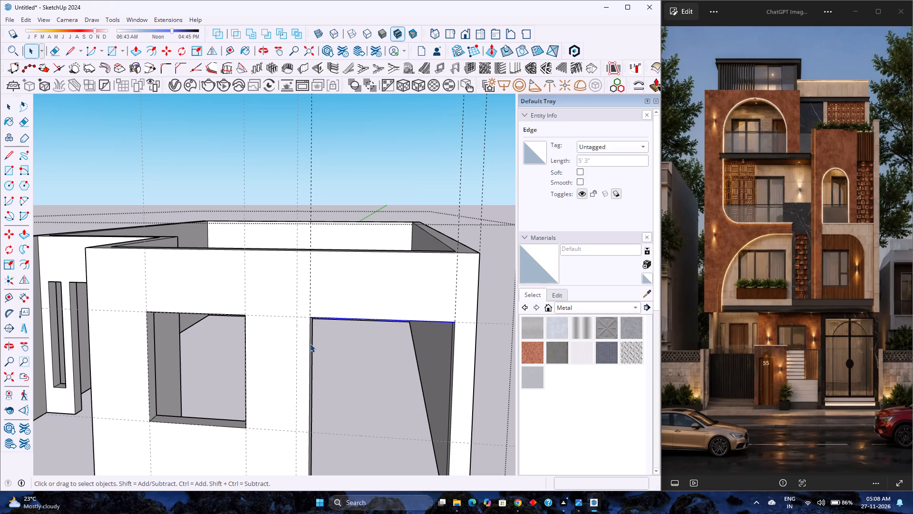
left_click(310, 344)
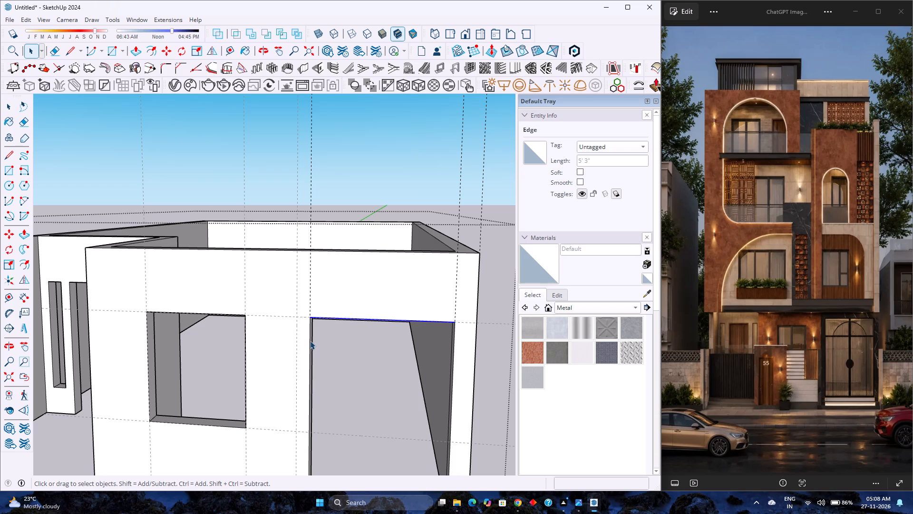
left_click(310, 344)
scroll(309, 344, "down", 4)
middle_click_drag(311, 364, 275, 350)
middle_click(275, 350)
scroll(275, 350, "up", 1)
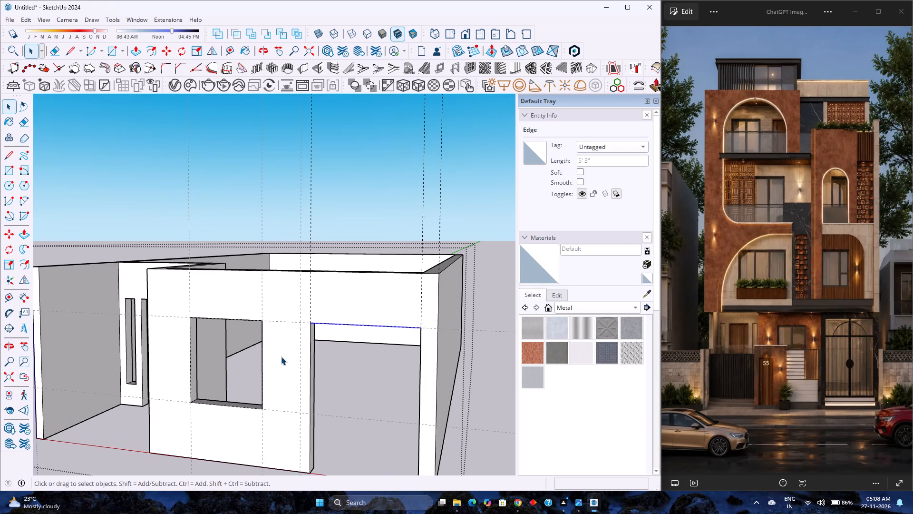
left_click(311, 375, "shift")
middle_click_drag(420, 363, 466, 370, "shift")
middle_click(466, 370, "shift")
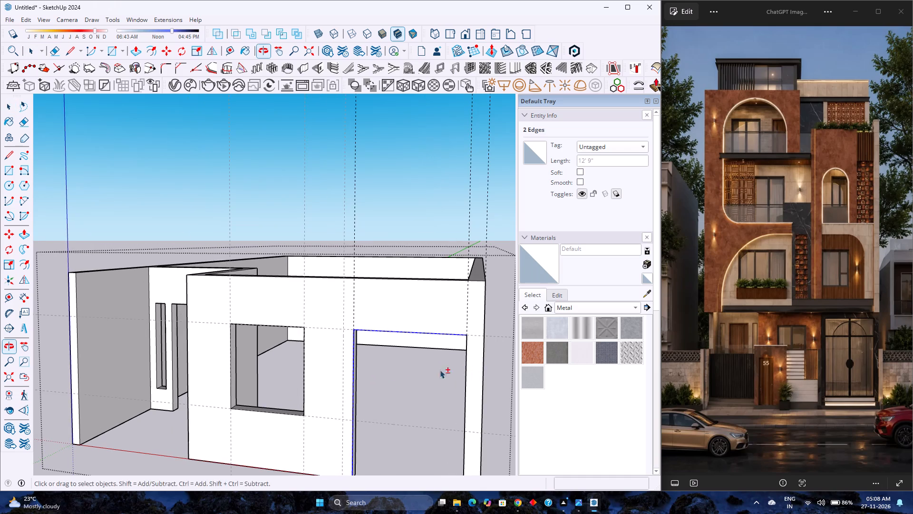
middle_click_drag(354, 369, 438, 382)
middle_click(439, 382)
scroll(469, 382, "up", 3)
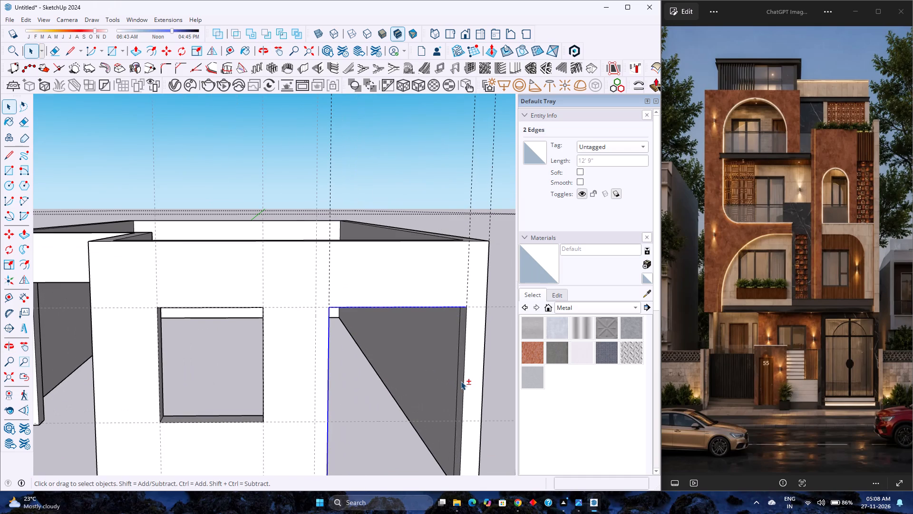
left_click(464, 373, "shift")
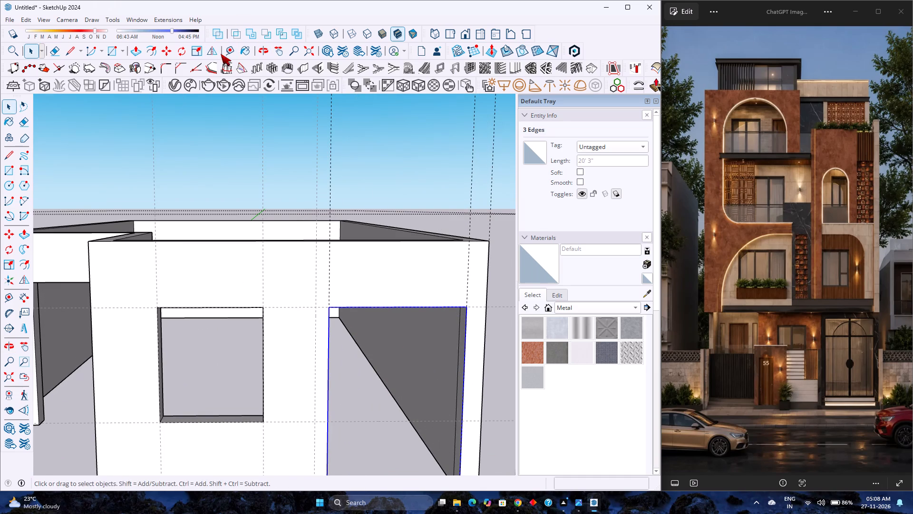
left_click(152, 48)
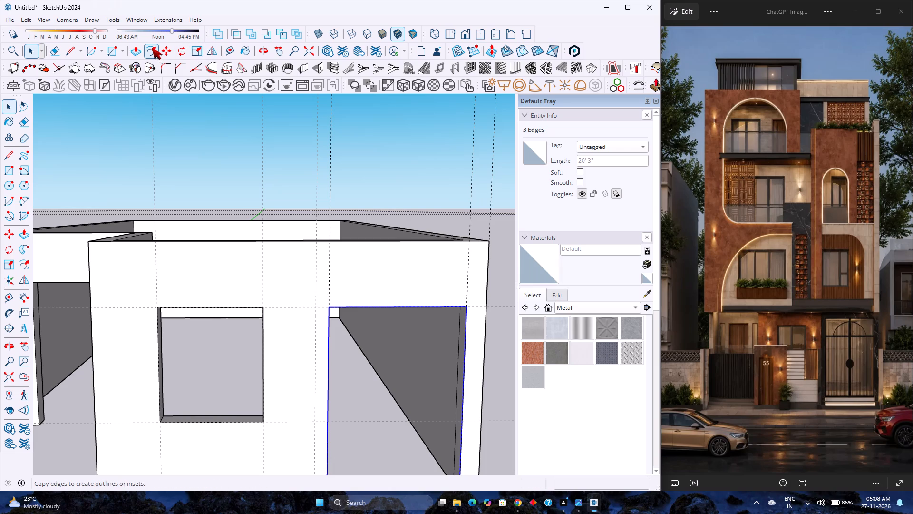
left_click(426, 300)
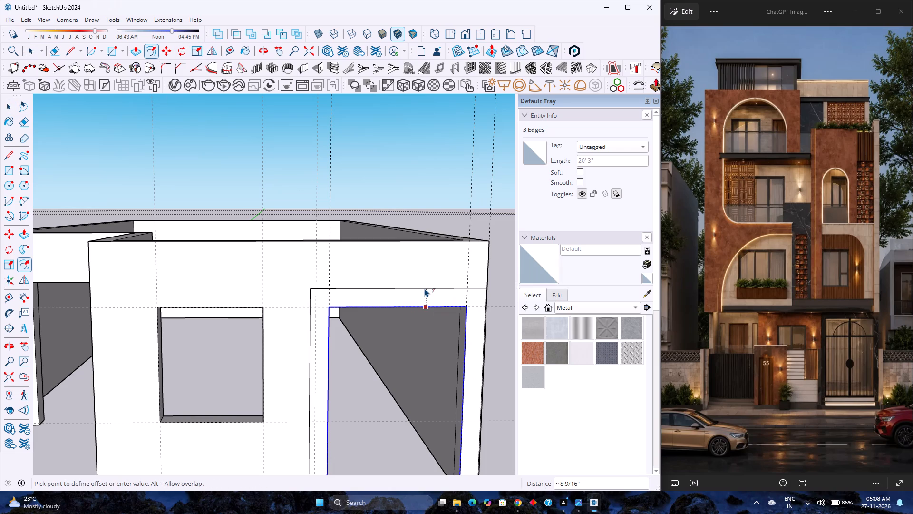
key("6")
key("Return")
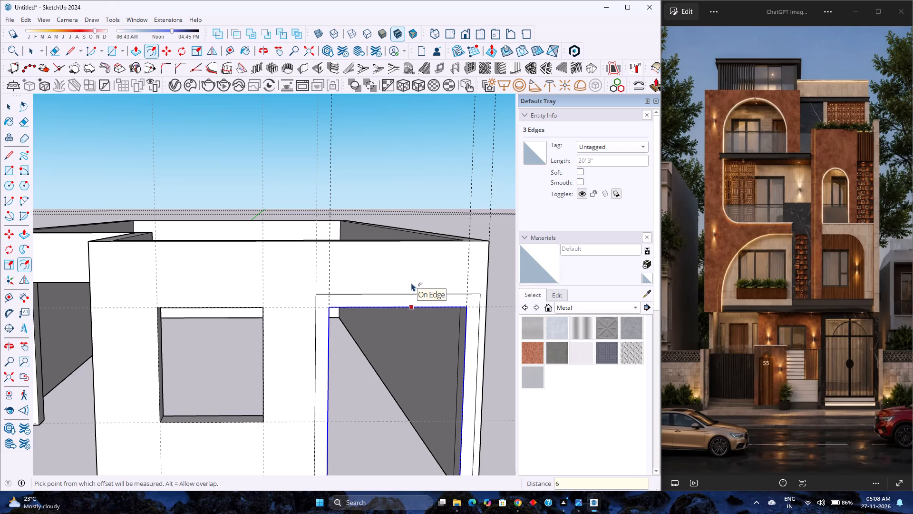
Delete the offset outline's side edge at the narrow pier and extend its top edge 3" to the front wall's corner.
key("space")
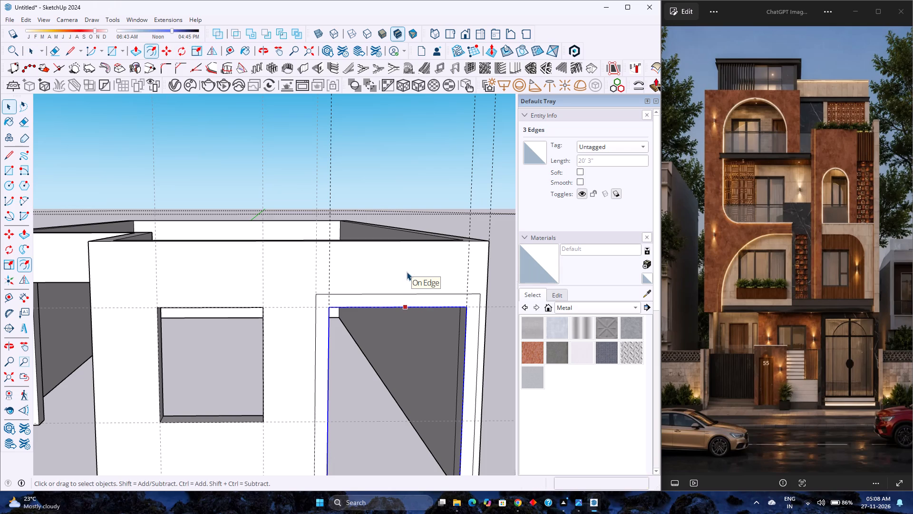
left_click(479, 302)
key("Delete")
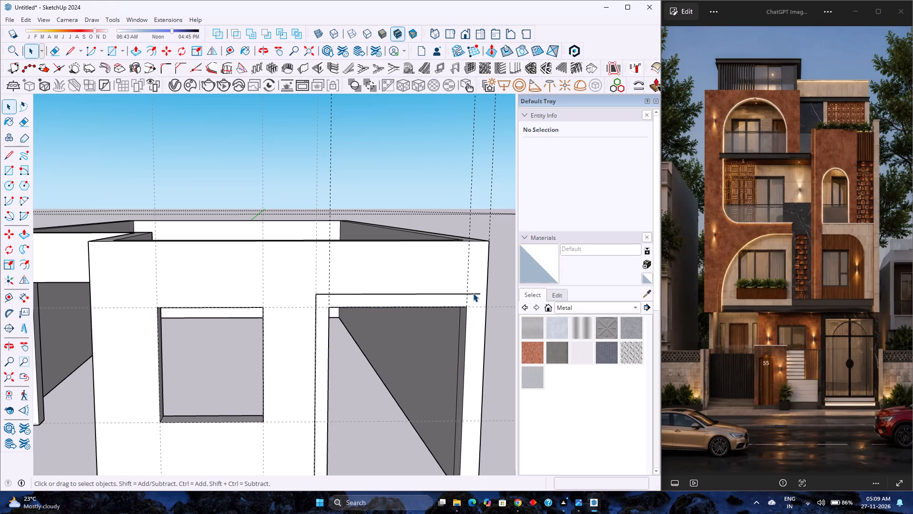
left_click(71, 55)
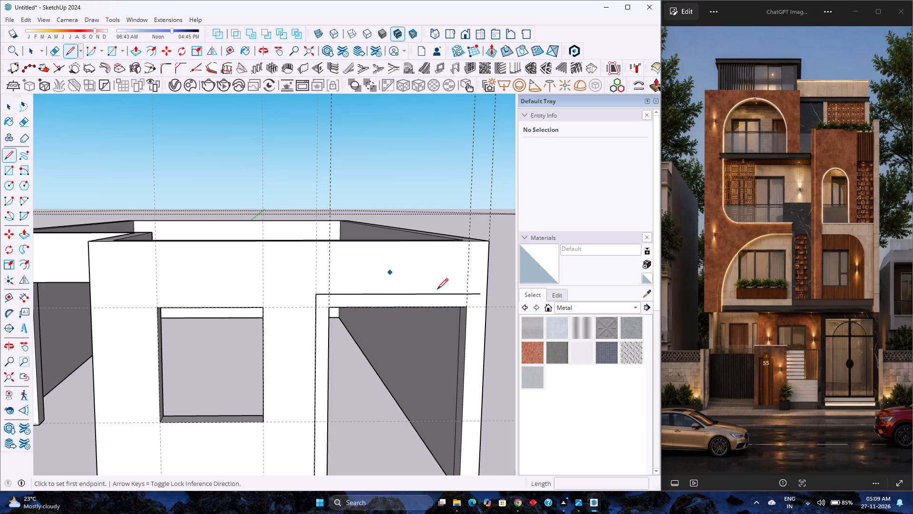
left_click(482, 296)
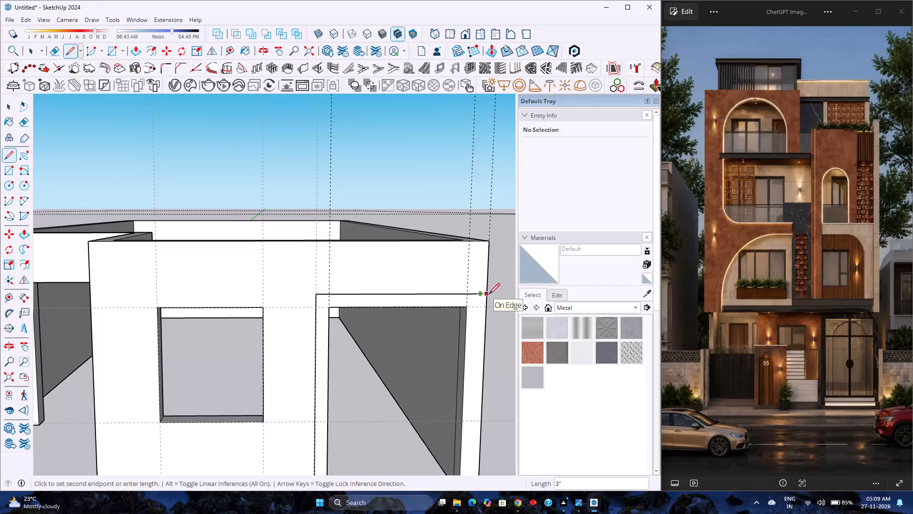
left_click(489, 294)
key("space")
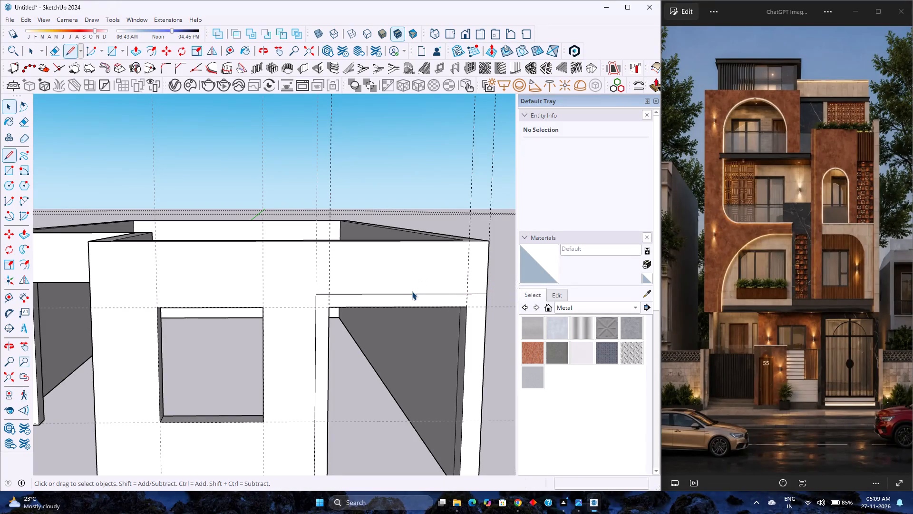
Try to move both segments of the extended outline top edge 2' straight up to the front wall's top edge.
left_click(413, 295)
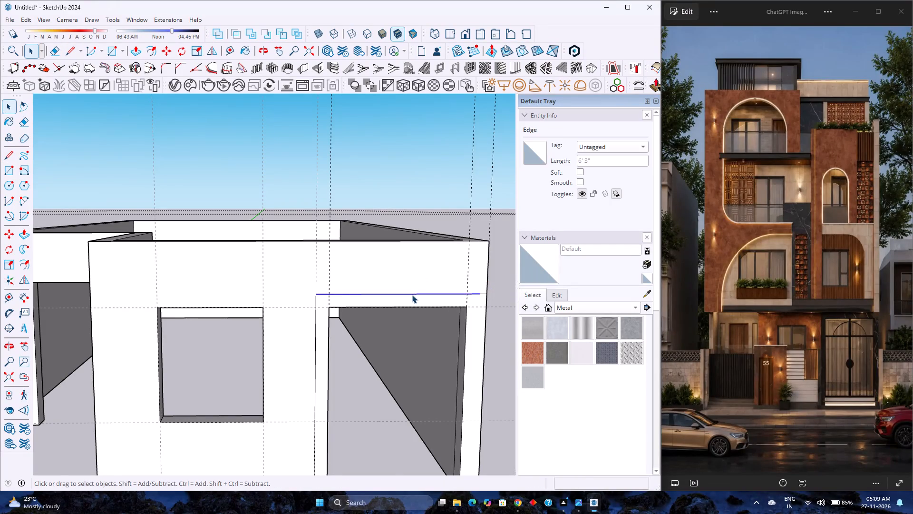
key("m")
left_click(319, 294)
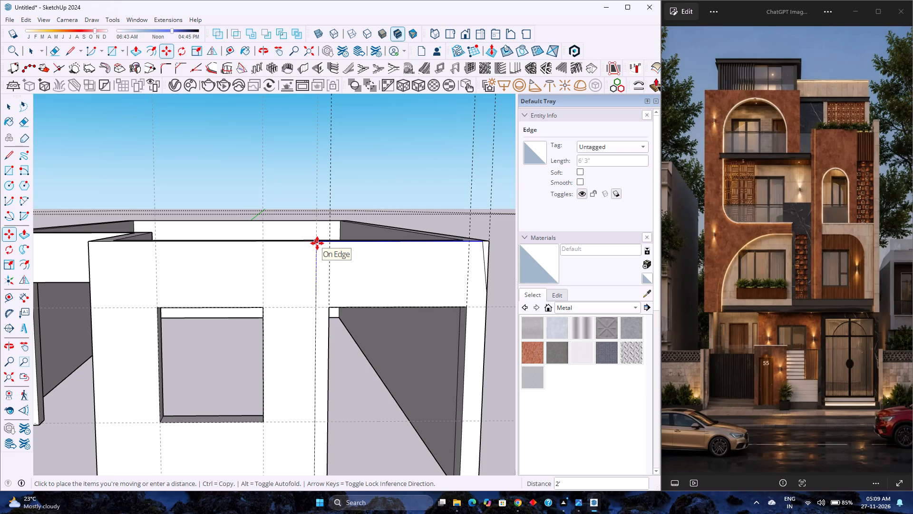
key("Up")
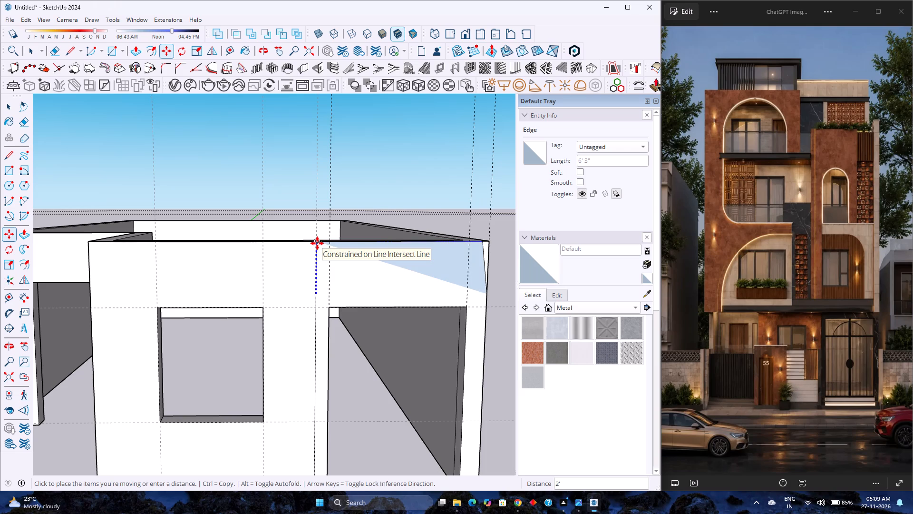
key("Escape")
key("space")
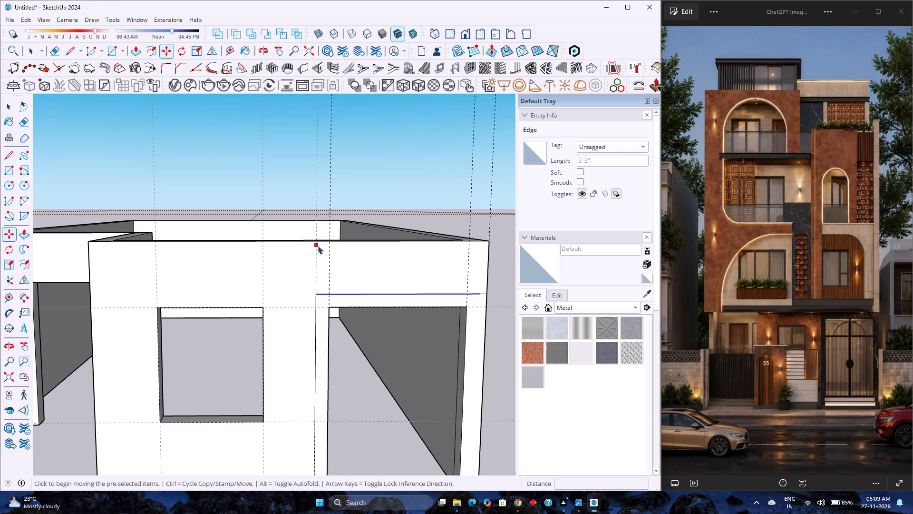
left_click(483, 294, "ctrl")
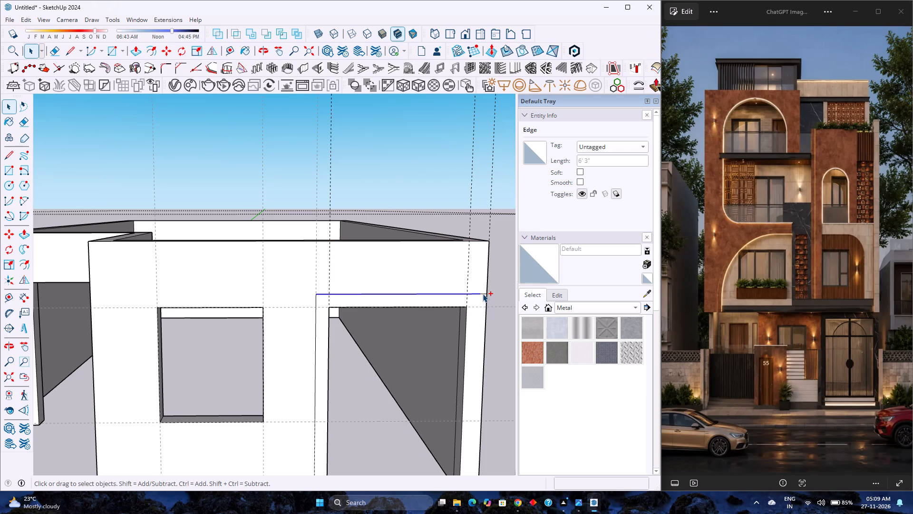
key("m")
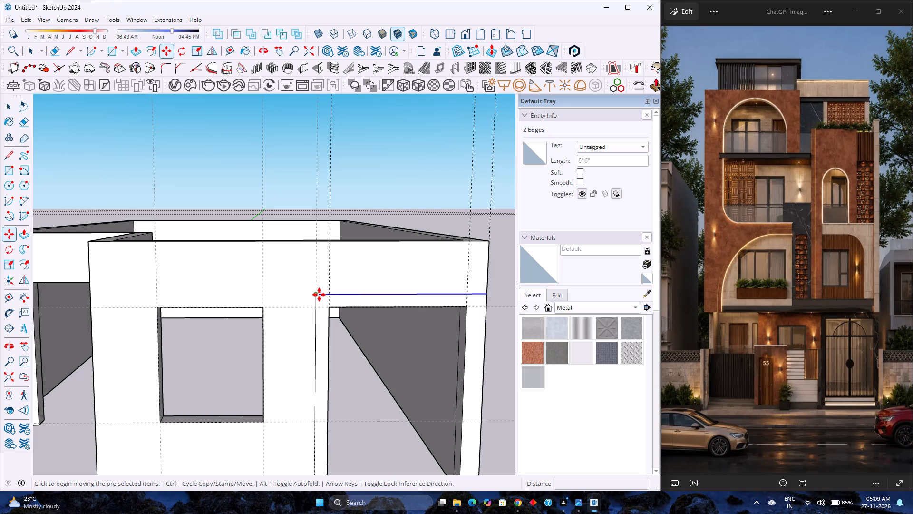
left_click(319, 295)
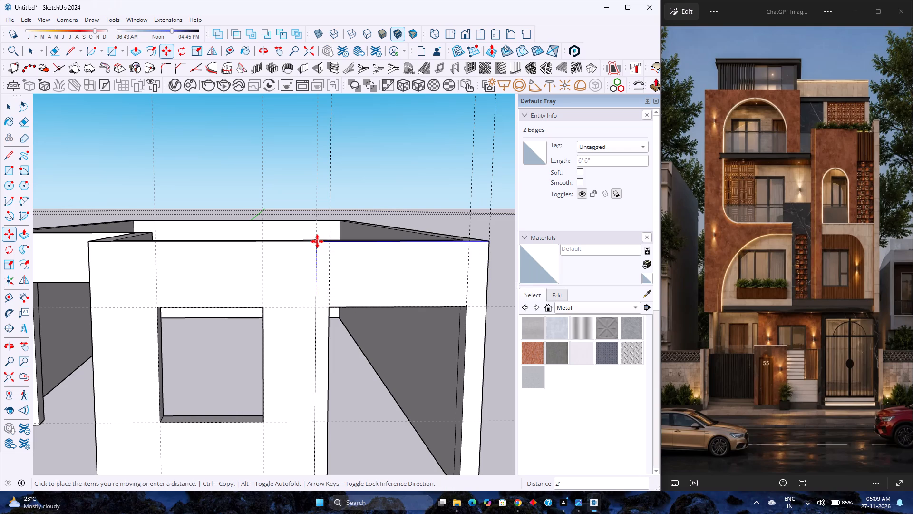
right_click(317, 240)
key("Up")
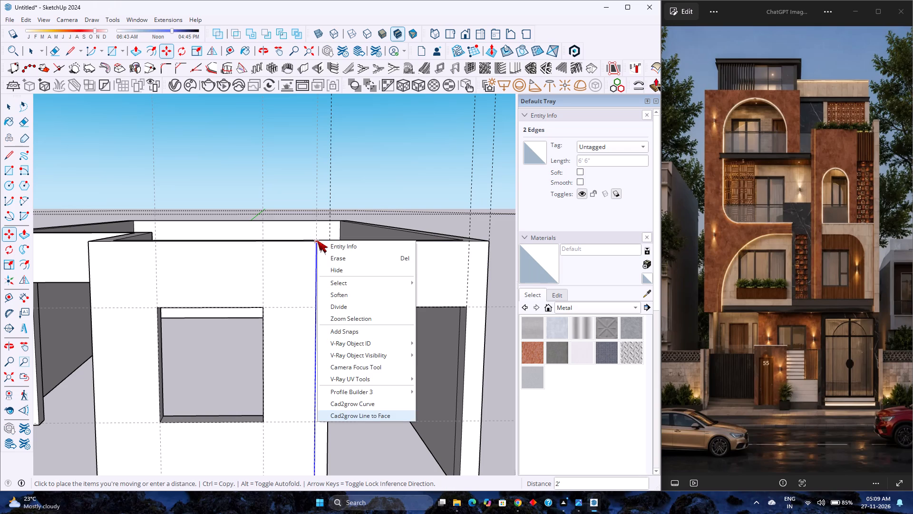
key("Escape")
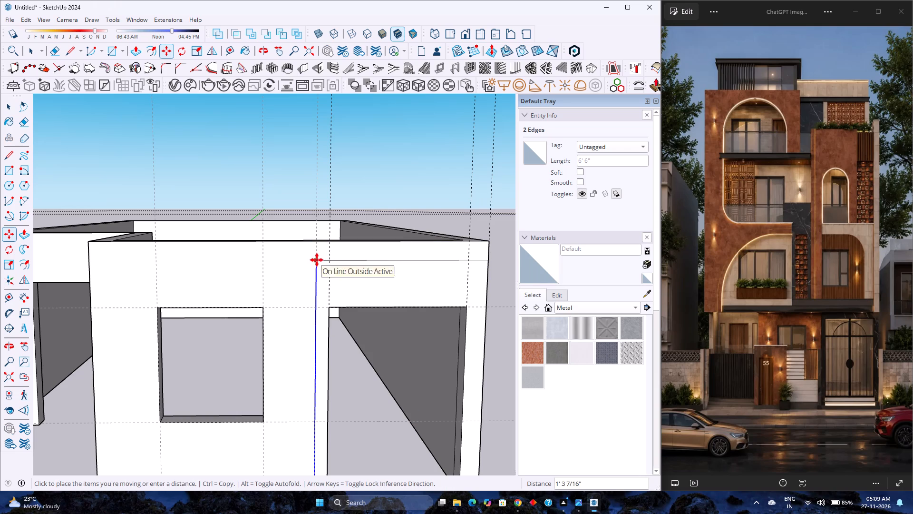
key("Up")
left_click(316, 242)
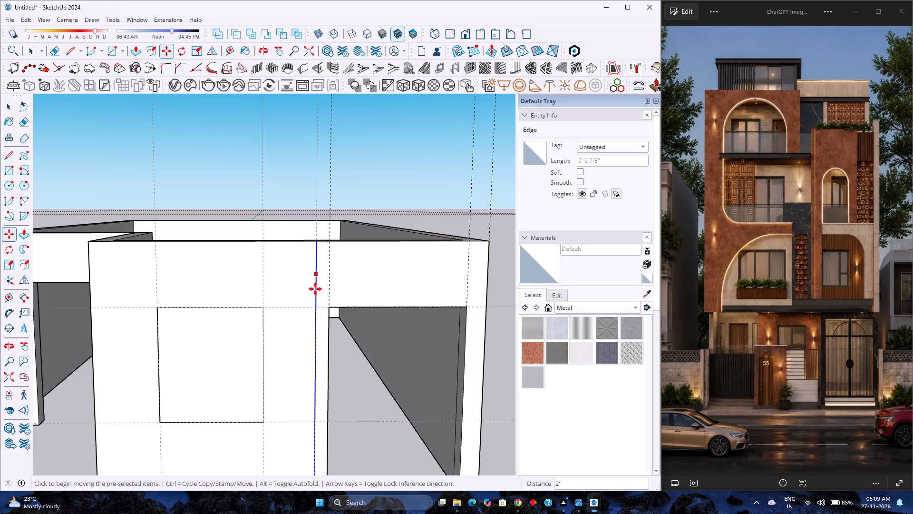
Examine the window area of the front wall from several angles and check its faces inside the wall group.
scroll(295, 344, "down", 3)
key("space")
left_click(242, 351)
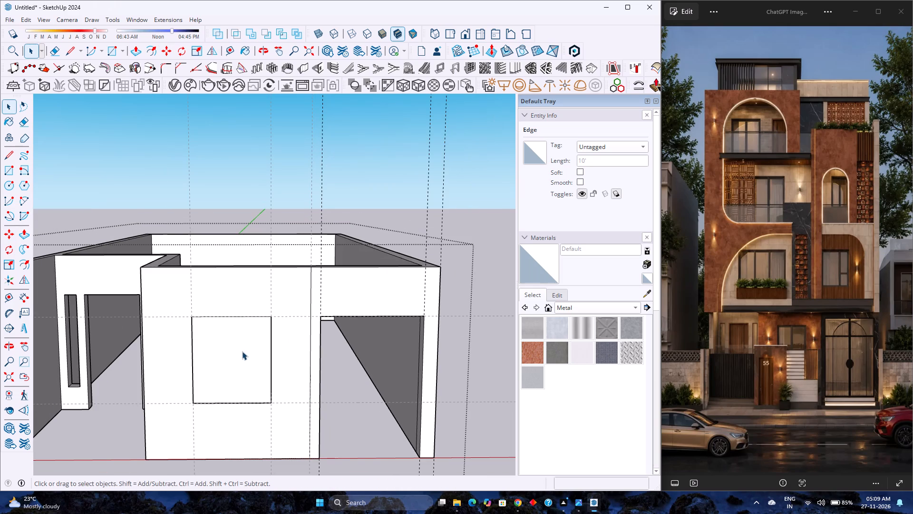
double_click(235, 368)
scroll(235, 368, "up", 3)
double_click(235, 368)
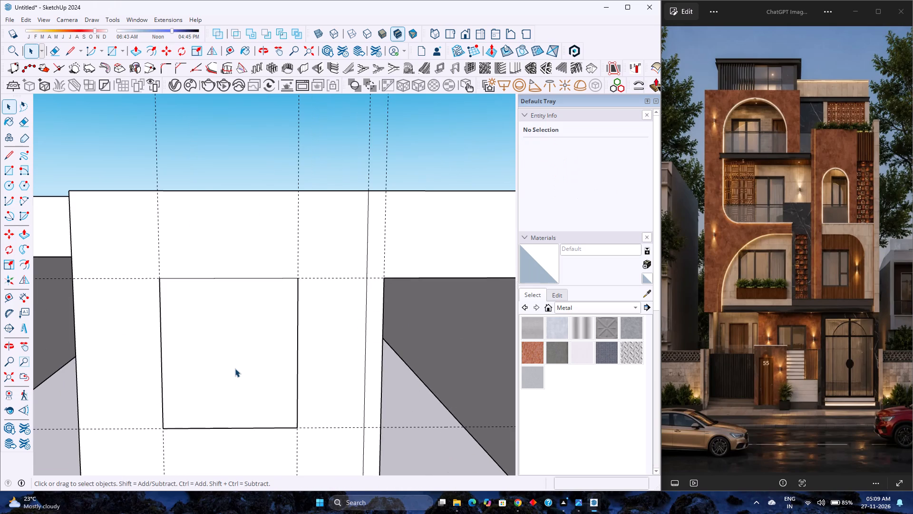
scroll(235, 368, "up", 1)
scroll(235, 368, "down", 6)
middle_click_drag(252, 367, 52, 443)
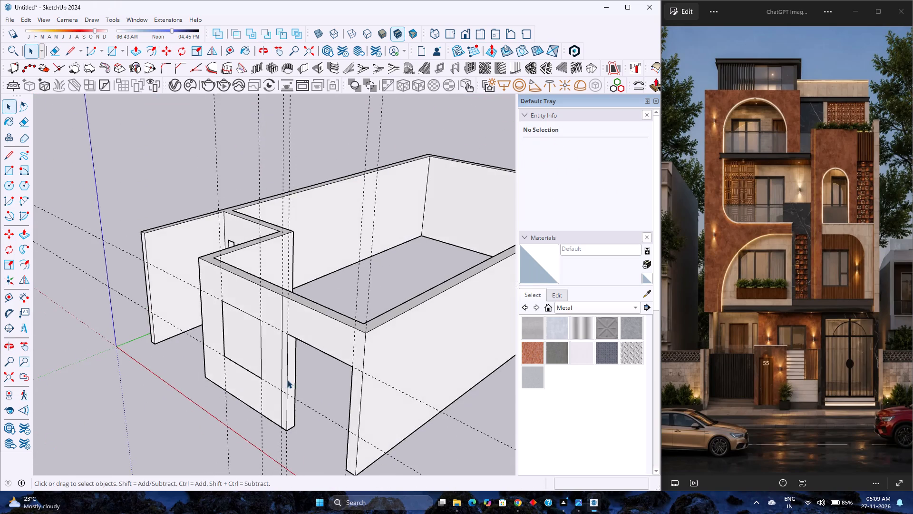
scroll(291, 376, "up", 2)
middle_click_drag(291, 376, 398, 372)
middle_click(398, 372)
double_click(301, 341)
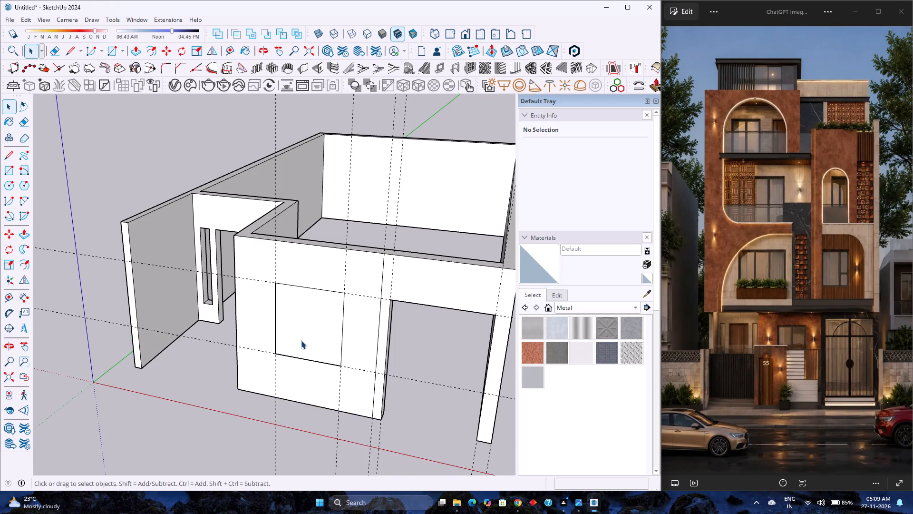
key("ctrl+z")
double_click(311, 345)
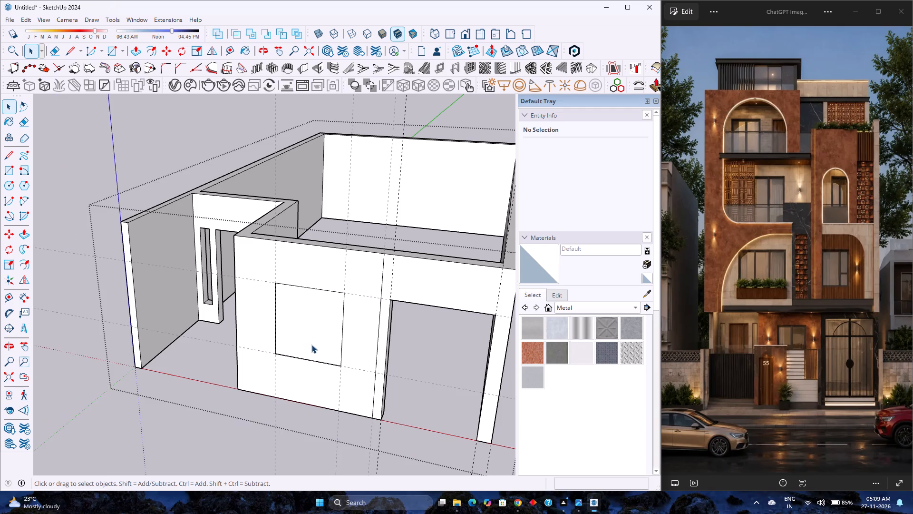
scroll(311, 345, "up", 2)
double_click(311, 345)
double_click(297, 406)
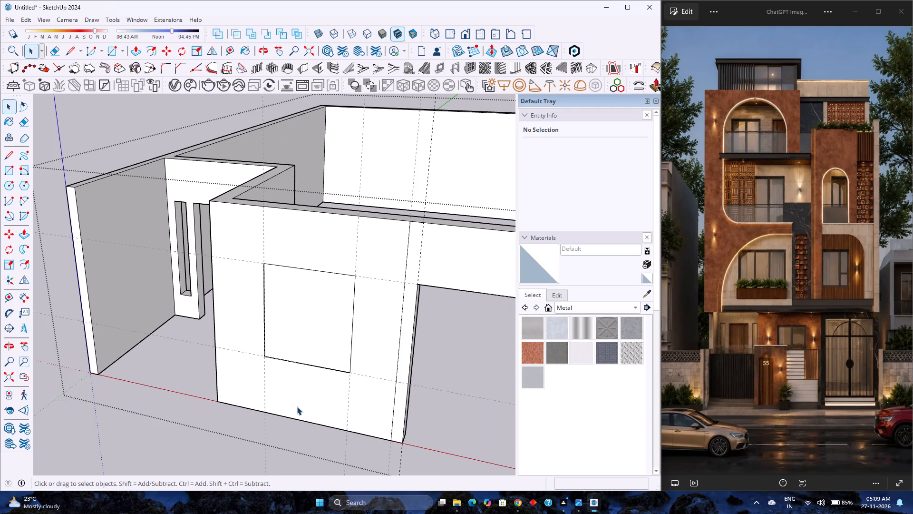
left_click(312, 344)
double_click(312, 343)
double_click(312, 343)
double_click(301, 412)
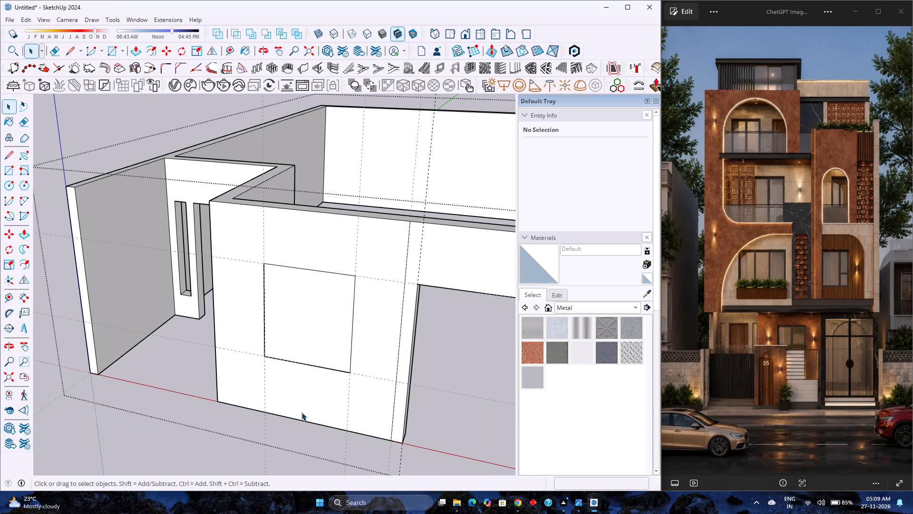
double_click(301, 412)
left_click(320, 365)
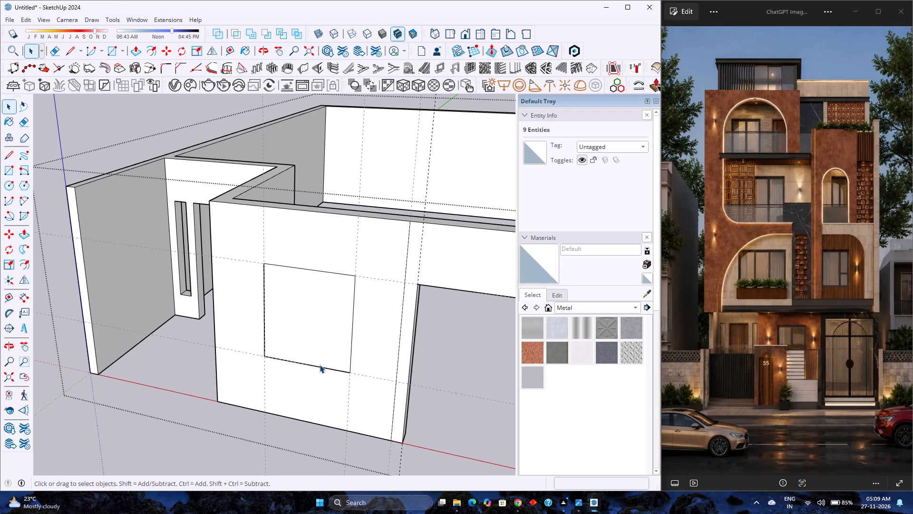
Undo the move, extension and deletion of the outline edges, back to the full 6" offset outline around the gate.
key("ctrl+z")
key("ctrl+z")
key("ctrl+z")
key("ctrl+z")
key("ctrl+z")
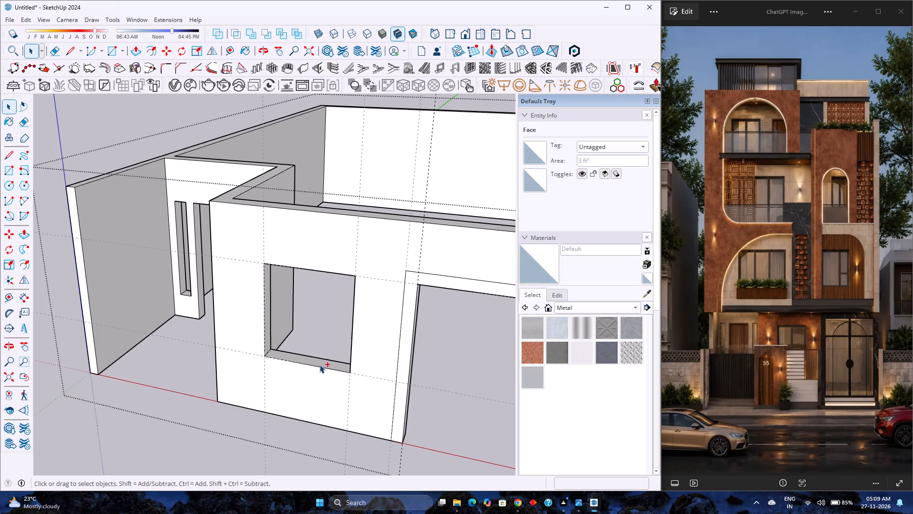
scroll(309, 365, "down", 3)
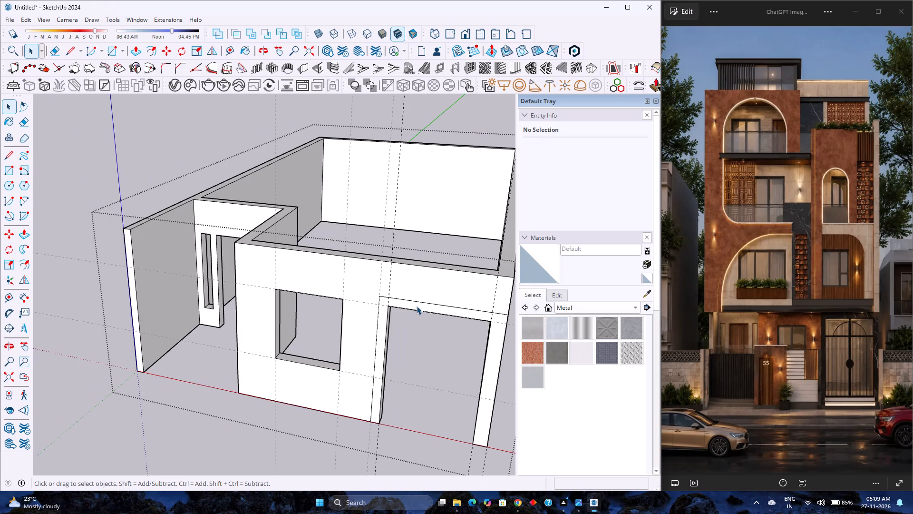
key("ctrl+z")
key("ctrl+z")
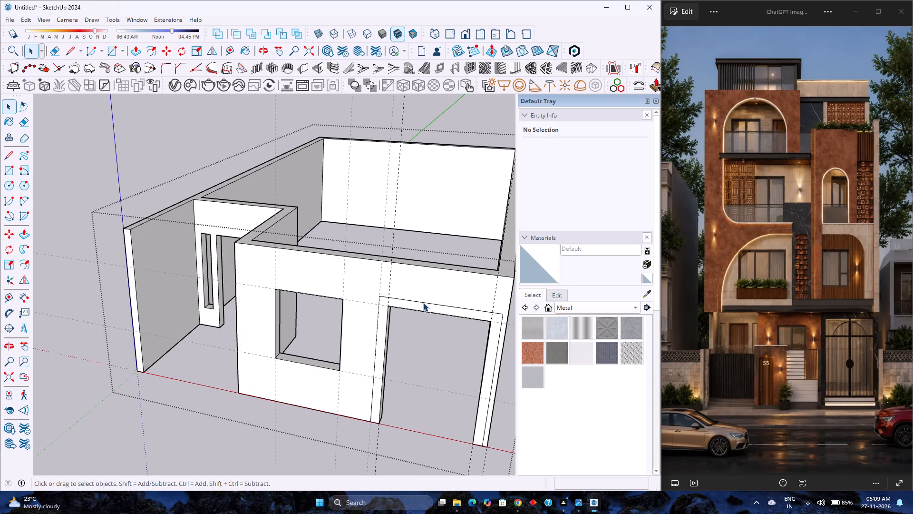
Move the gate outline's 6'3" top edge vertically up to the front wall's top edge.
left_click(424, 302)
key("m")
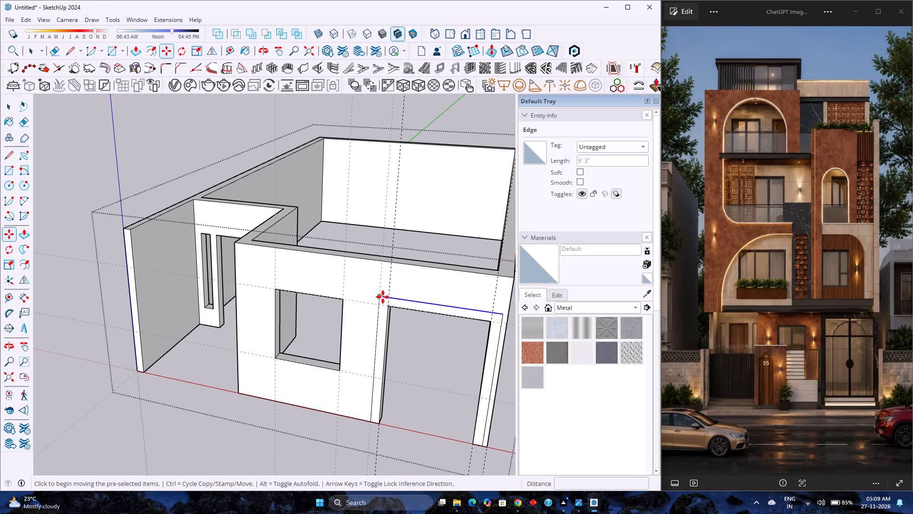
left_click(379, 297)
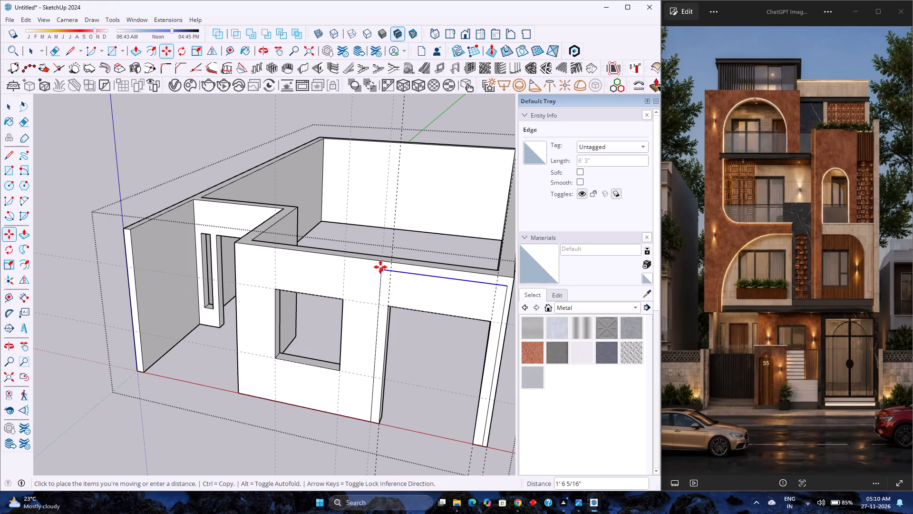
left_click(381, 261)
scroll(357, 302, "down", 2)
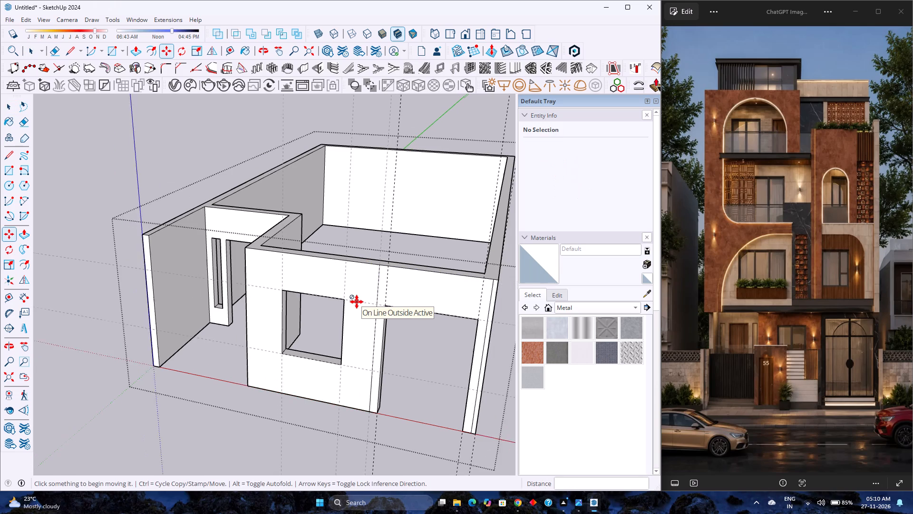
scroll(357, 302, "down", 2)
key("space")
Delete the 10' vertical outline edge on the narrow pier between the gate opening and the wall corner.
scroll(474, 293, "up", 1)
scroll(436, 309, "up", 6)
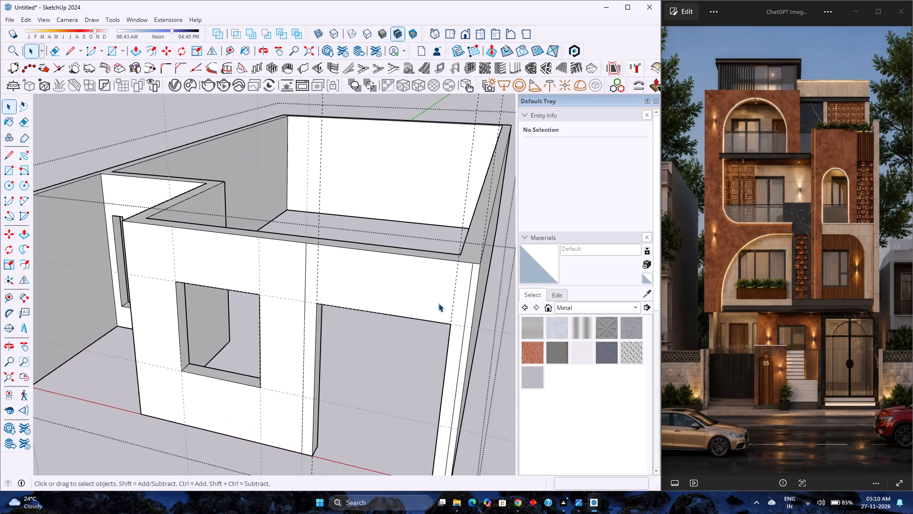
left_click(470, 281)
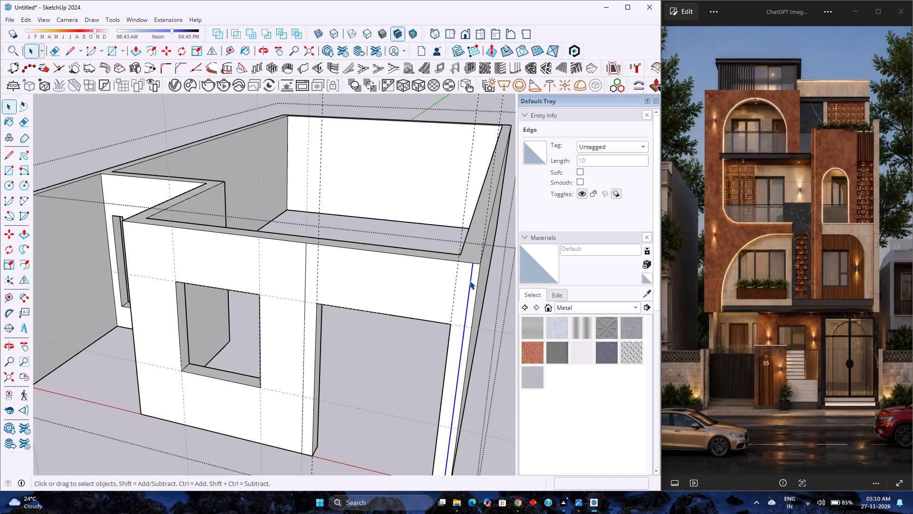
key("Delete")
Delete all the construction guides inside the wall group.
scroll(421, 347, "down", 5)
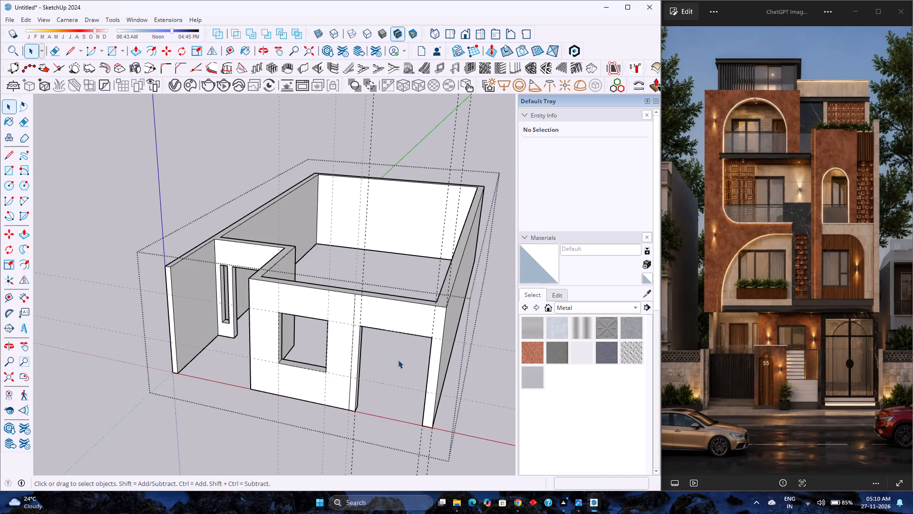
middle_click_drag(398, 360, 438, 308)
middle_click(438, 308)
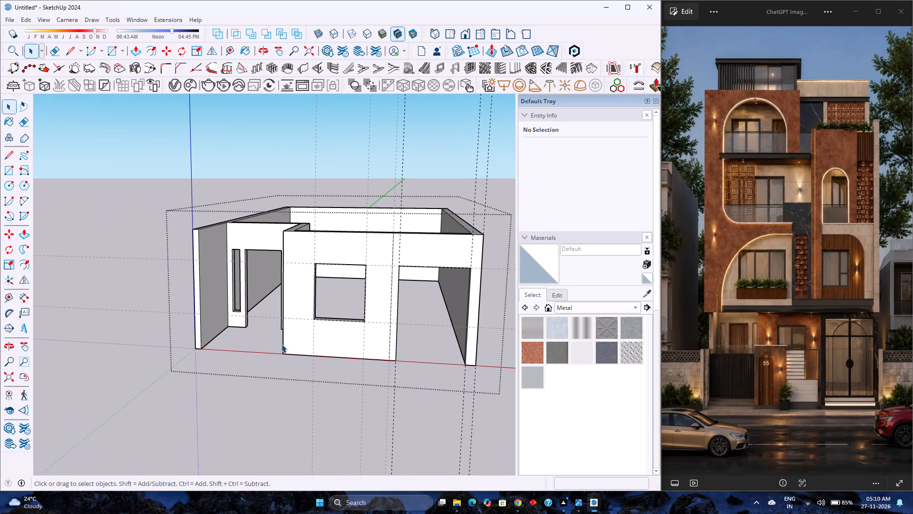
left_click(31, 21)
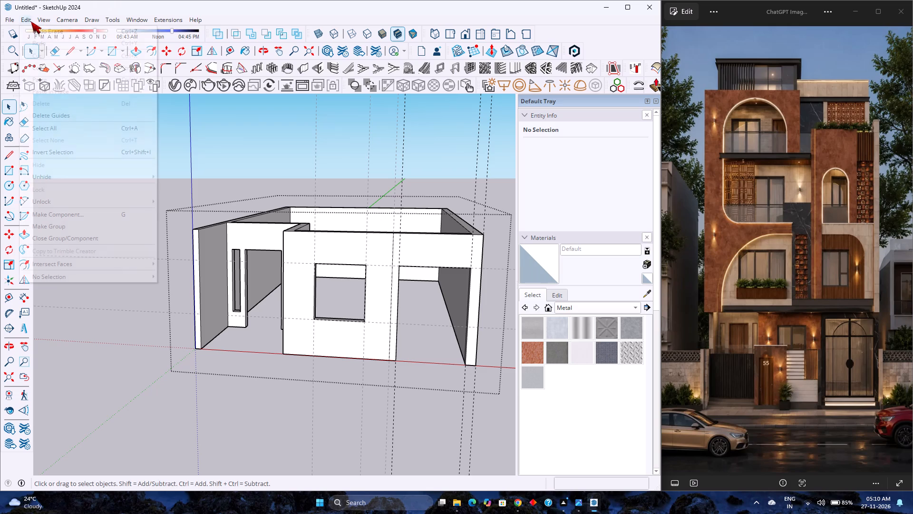
left_click(87, 115)
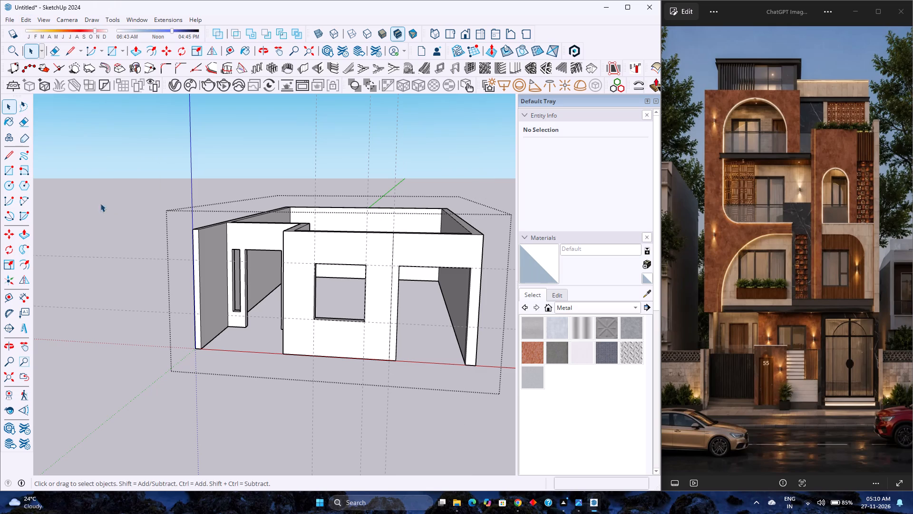
Exit the wall group and delete all remaining construction guides in the model.
scroll(174, 337, "down", 5)
scroll(390, 339, "down", 3)
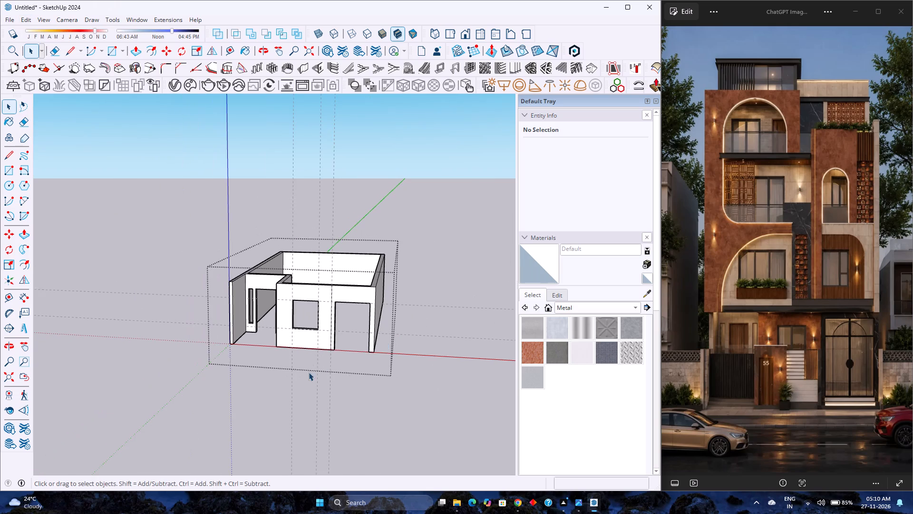
scroll(309, 372, "down", 3)
left_click(398, 407)
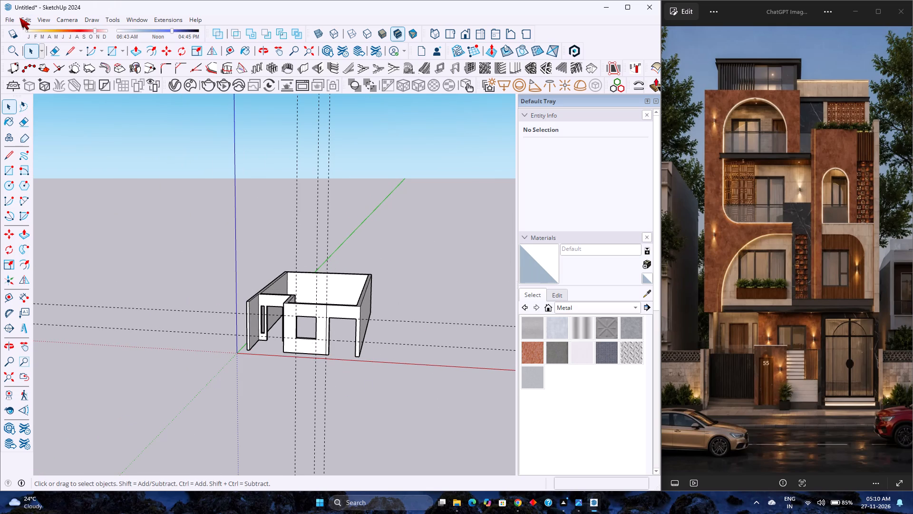
left_click(19, 18)
left_click(102, 111)
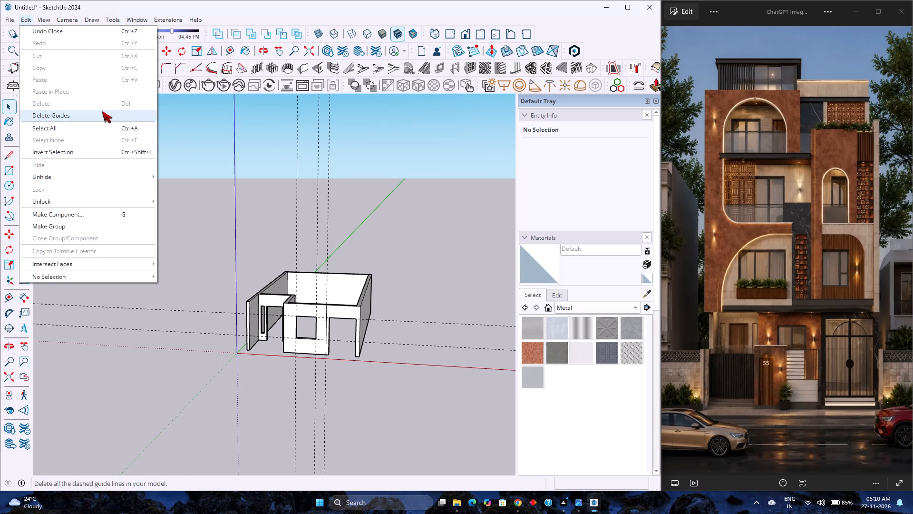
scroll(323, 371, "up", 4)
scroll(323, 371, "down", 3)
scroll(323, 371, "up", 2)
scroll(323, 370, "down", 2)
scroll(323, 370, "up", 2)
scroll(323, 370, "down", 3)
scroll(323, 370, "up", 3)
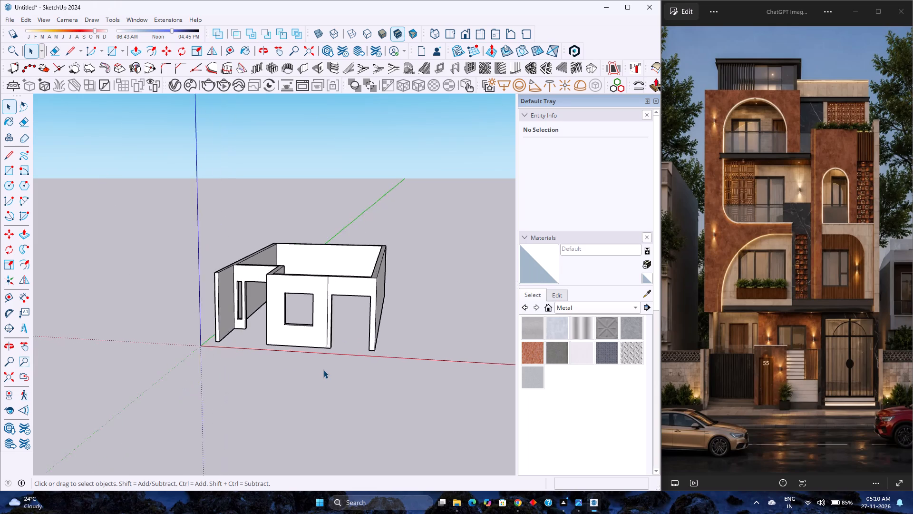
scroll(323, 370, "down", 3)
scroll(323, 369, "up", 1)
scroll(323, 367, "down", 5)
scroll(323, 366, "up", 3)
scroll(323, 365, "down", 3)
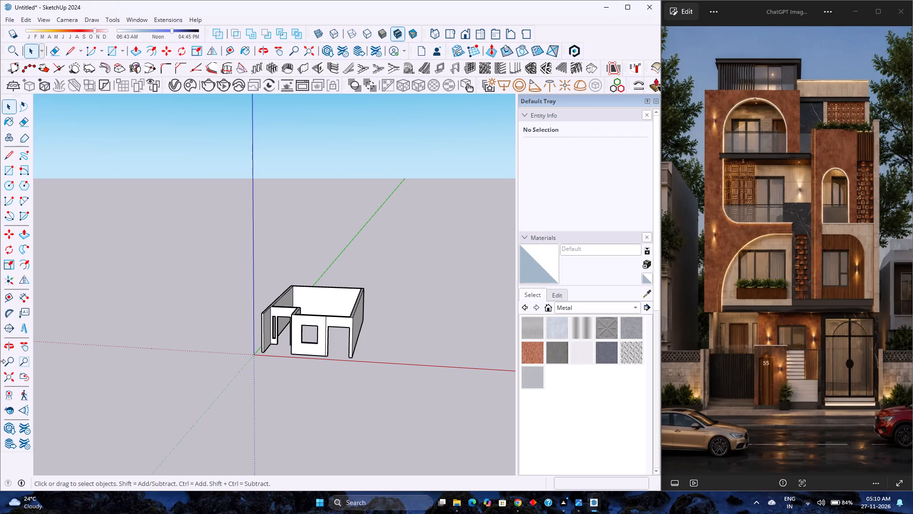
Examine the complete ground-floor wall model from the front, the long side wall and above.
left_click(5, 380)
scroll(255, 325, "down", 4)
scroll(255, 325, "up", 4)
scroll(255, 325, "down", 4)
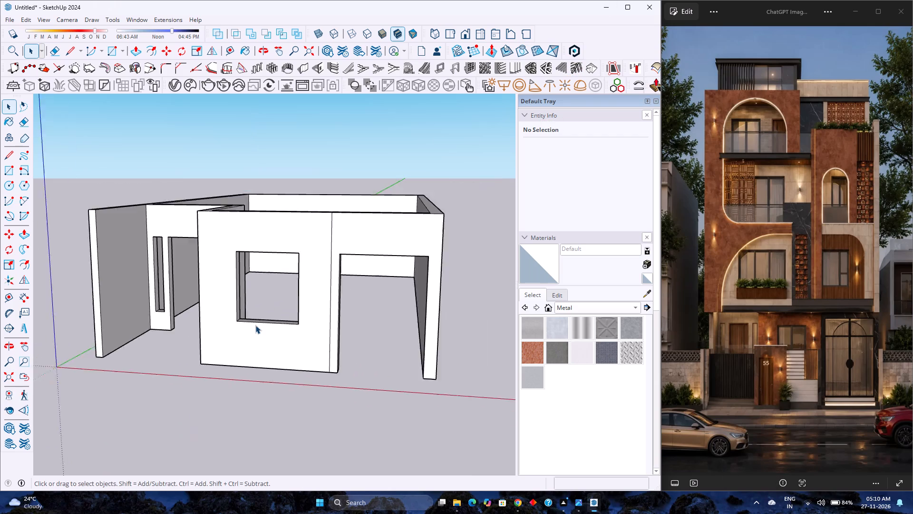
scroll(255, 325, "up", 3)
scroll(255, 325, "down", 3)
scroll(255, 325, "up", 3)
scroll(255, 325, "down", 3)
middle_click_drag(414, 209, 243, 301)
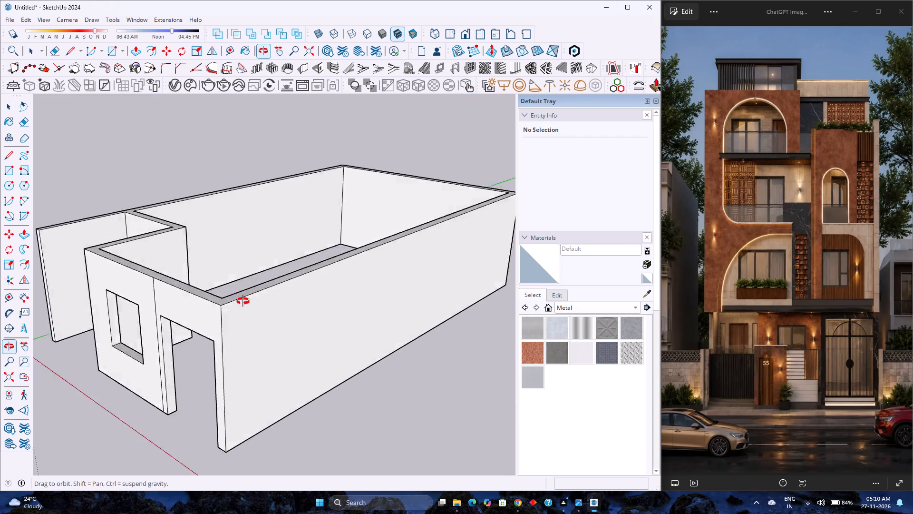
middle_click_drag(243, 301, 330, 236)
middle_click(330, 236)
scroll(330, 236, "up", 1)
scroll(331, 235, "down", 5)
scroll(331, 235, "up", 4)
scroll(331, 235, "down", 4)
scroll(331, 235, "up", 4)
scroll(331, 235, "down", 4)
scroll(331, 235, "up", 3)
scroll(331, 235, "down", 3)
scroll(331, 235, "up", 3)
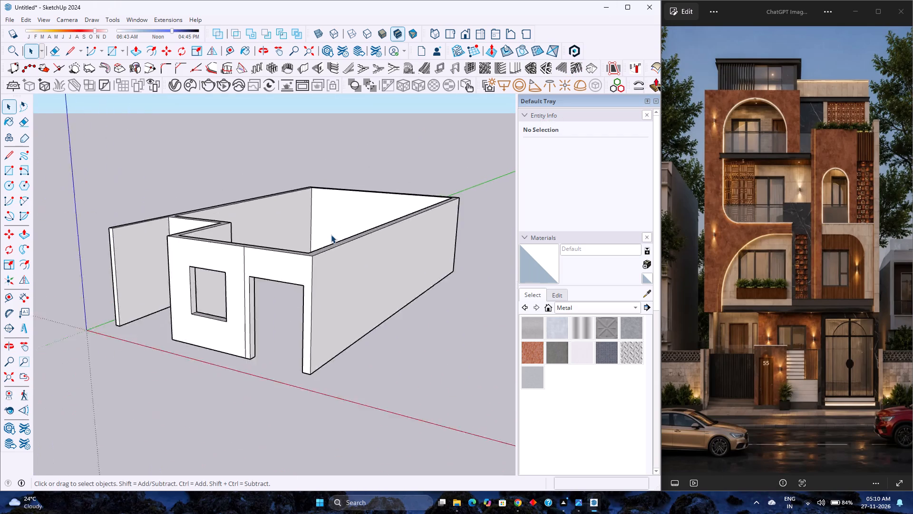
scroll(331, 235, "down", 3)
scroll(331, 235, "up", 4)
scroll(331, 235, "down", 4)
scroll(331, 235, "up", 3)
scroll(331, 235, "down", 3)
scroll(331, 235, "up", 3)
scroll(331, 233, "down", 4)
scroll(331, 232, "up", 4)
scroll(332, 231, "down", 4)
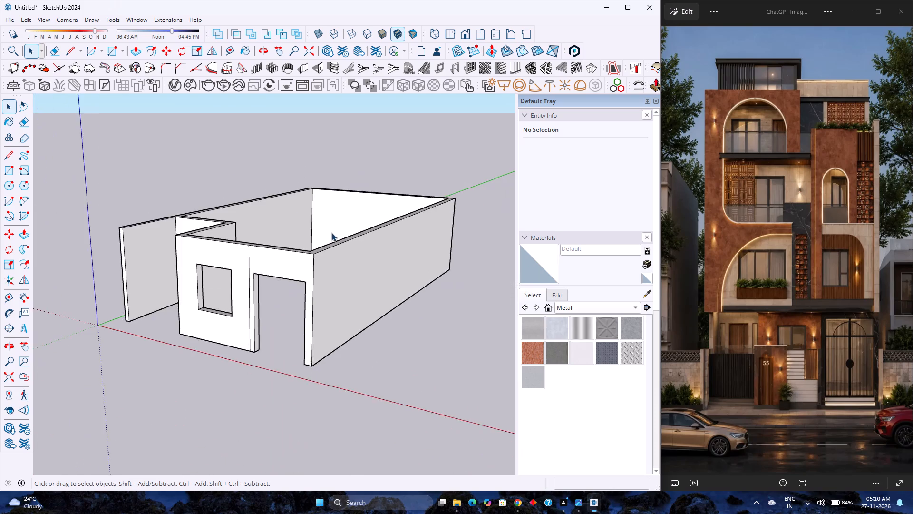
scroll(318, 235, "down", 4)
Inside the wall group, Push/Pull the underside of the wall above the gate opening upward by 2', revised to 1'6".
middle_click_drag(311, 248, 340, 192)
middle_click(340, 192)
scroll(340, 192, "up", 3)
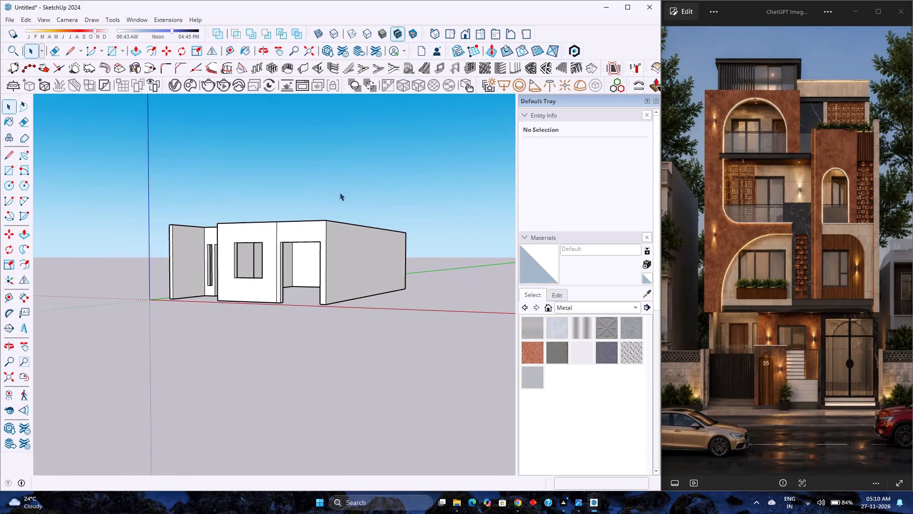
scroll(330, 197, "up", 2)
scroll(267, 248, "up", 6)
middle_click_drag(276, 246, 292, 135)
middle_click(292, 135)
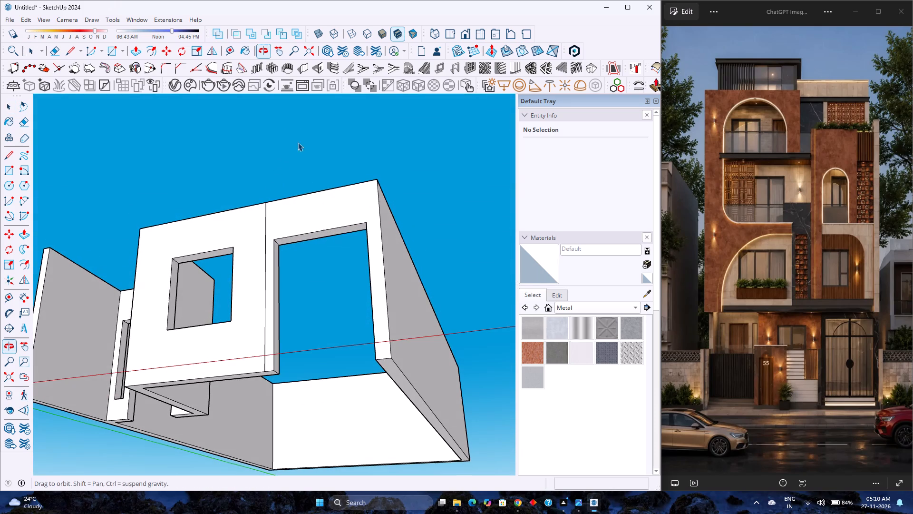
double_click(307, 232)
scroll(307, 232, "up", 3)
double_click(314, 236)
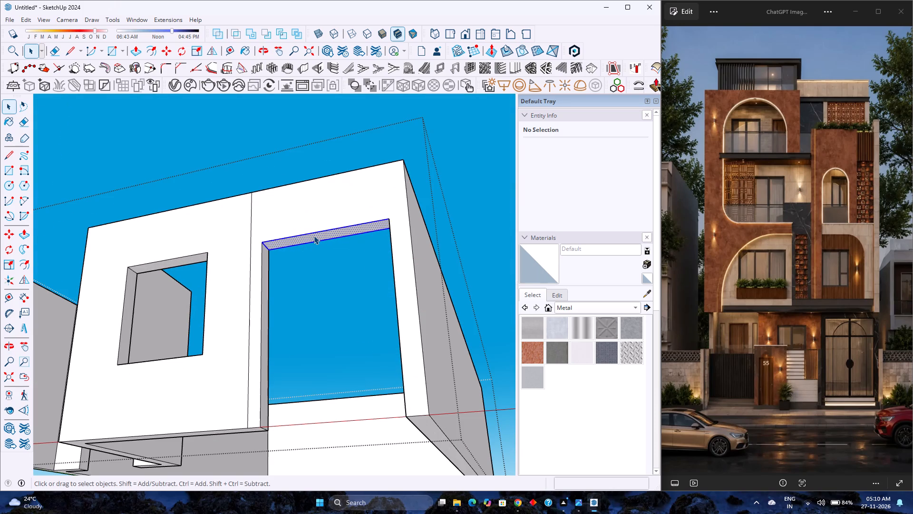
key("p")
left_click(314, 235)
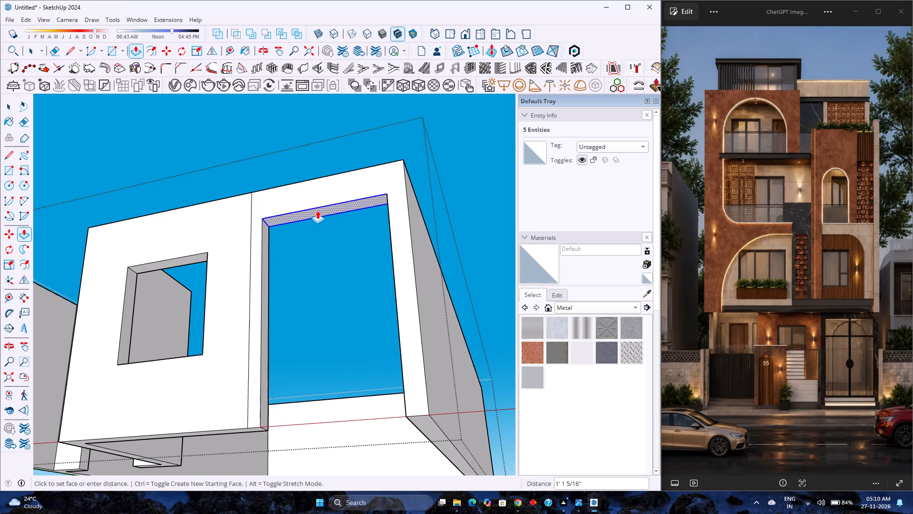
type("2'")
key("Return")
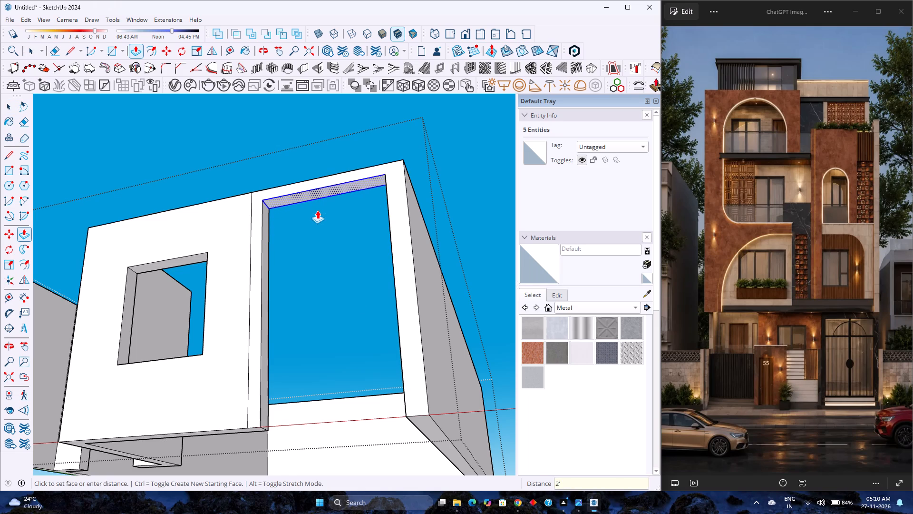
type("1'6")
key("Return")
key("space")
scroll(317, 208, "down", 4)
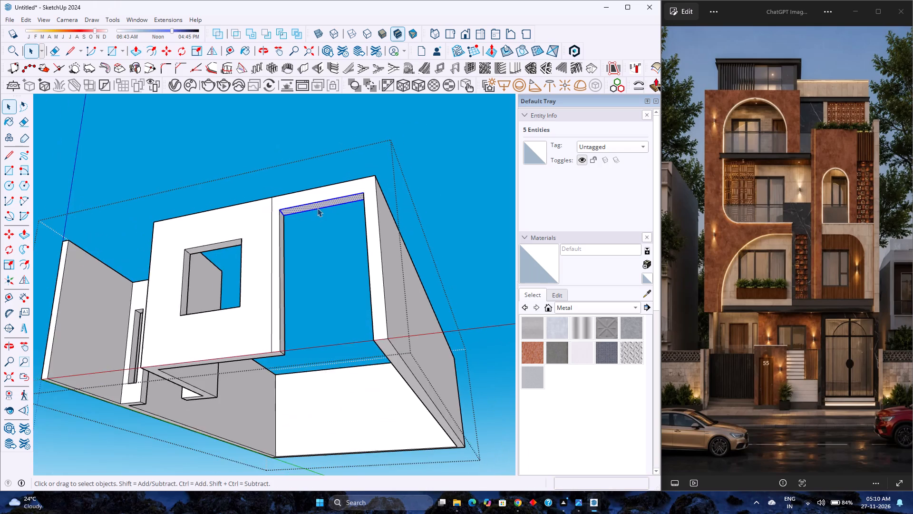
middle_click_drag(319, 214, 337, 366)
left_click(406, 220)
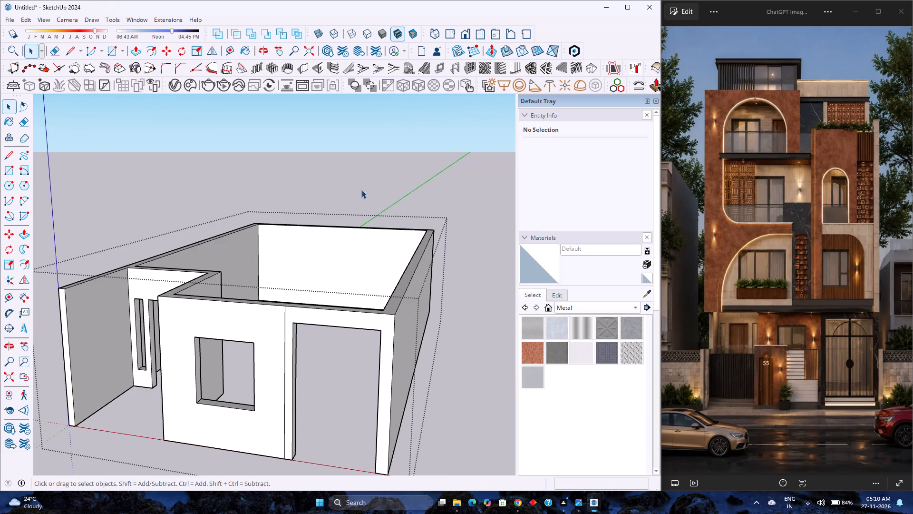
scroll(361, 190, "down", 6)
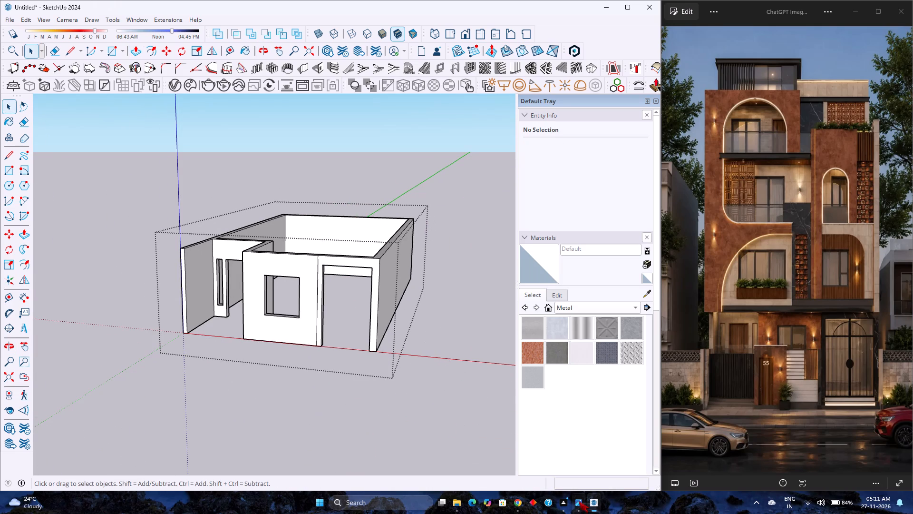
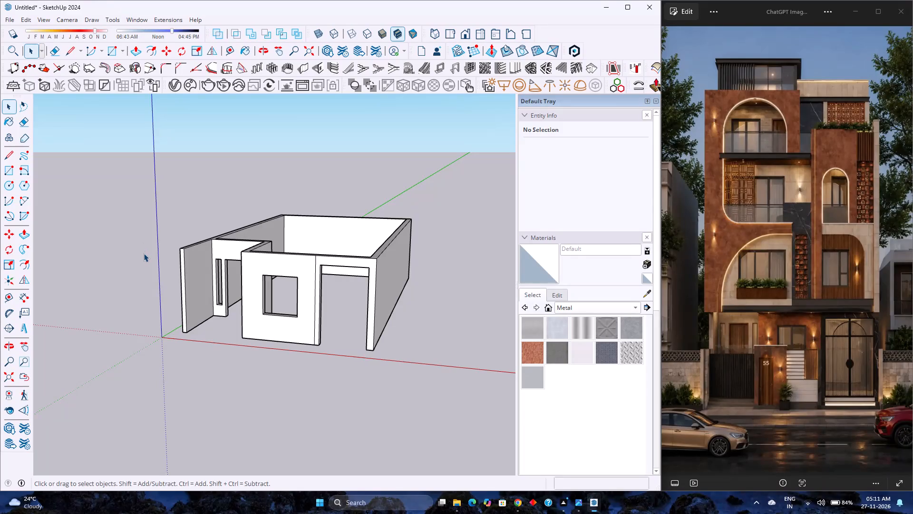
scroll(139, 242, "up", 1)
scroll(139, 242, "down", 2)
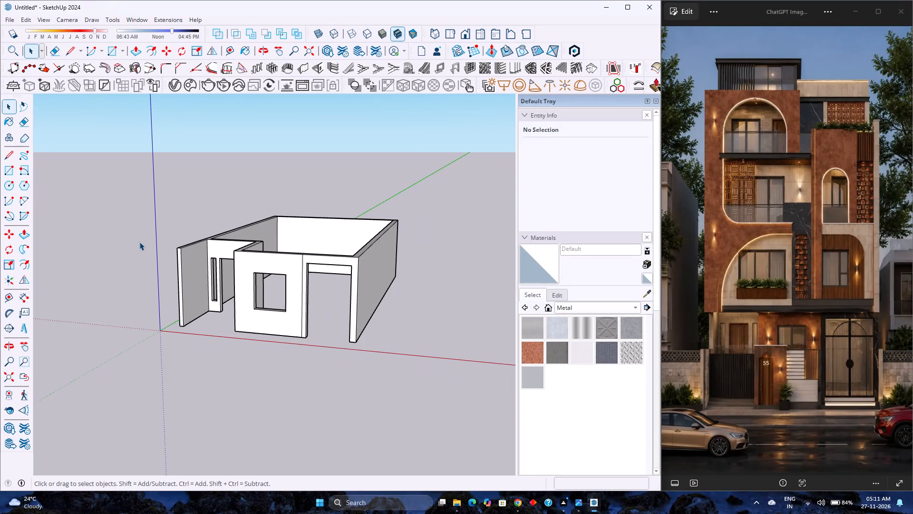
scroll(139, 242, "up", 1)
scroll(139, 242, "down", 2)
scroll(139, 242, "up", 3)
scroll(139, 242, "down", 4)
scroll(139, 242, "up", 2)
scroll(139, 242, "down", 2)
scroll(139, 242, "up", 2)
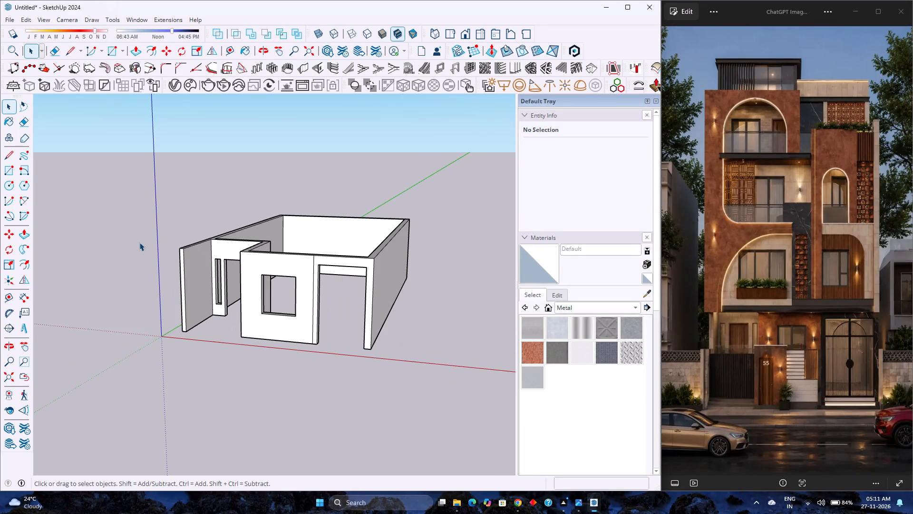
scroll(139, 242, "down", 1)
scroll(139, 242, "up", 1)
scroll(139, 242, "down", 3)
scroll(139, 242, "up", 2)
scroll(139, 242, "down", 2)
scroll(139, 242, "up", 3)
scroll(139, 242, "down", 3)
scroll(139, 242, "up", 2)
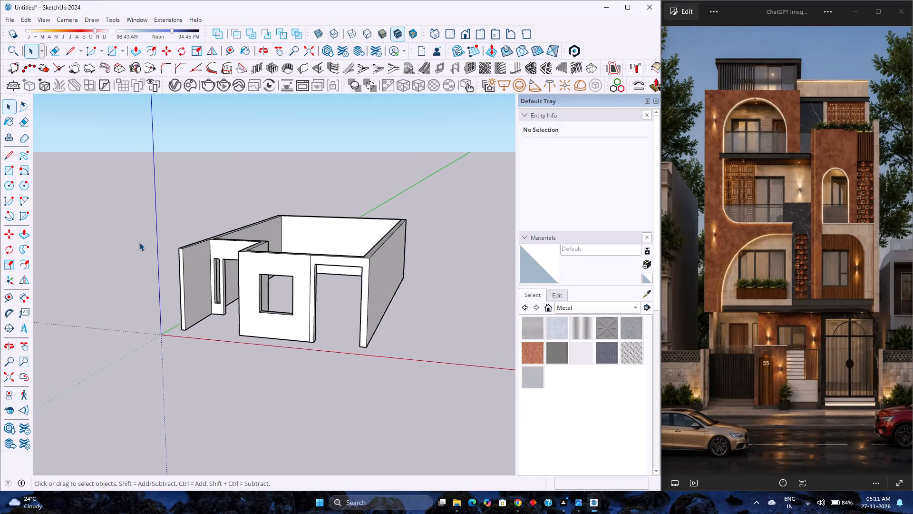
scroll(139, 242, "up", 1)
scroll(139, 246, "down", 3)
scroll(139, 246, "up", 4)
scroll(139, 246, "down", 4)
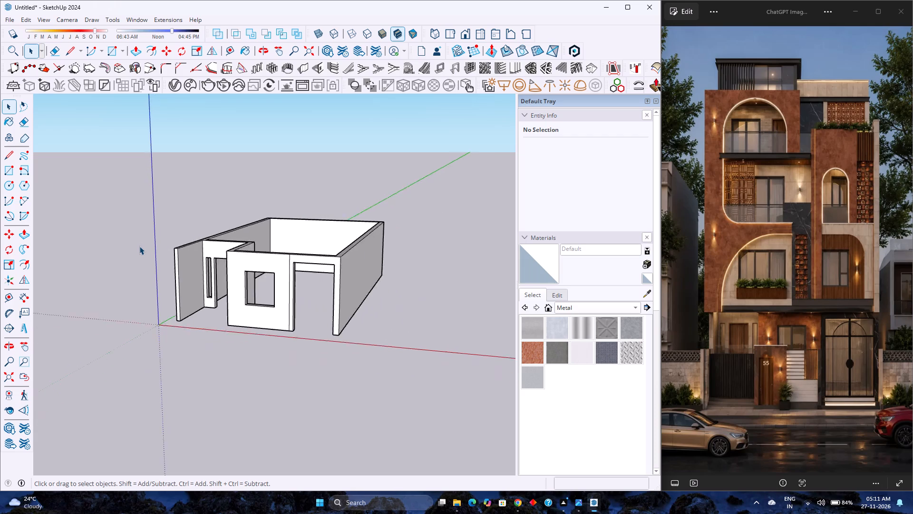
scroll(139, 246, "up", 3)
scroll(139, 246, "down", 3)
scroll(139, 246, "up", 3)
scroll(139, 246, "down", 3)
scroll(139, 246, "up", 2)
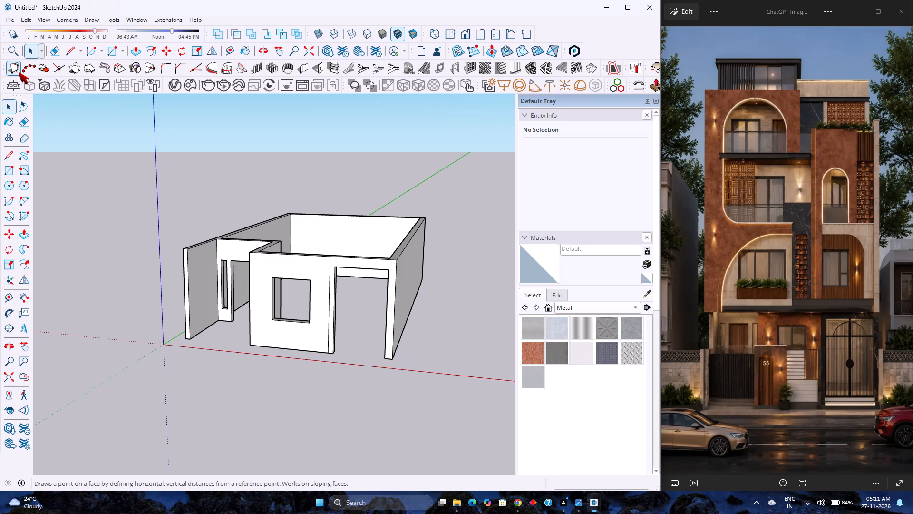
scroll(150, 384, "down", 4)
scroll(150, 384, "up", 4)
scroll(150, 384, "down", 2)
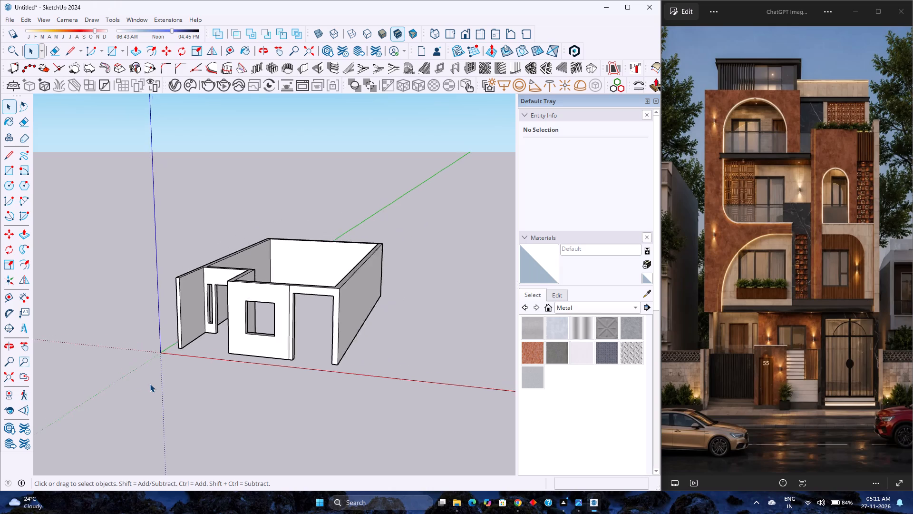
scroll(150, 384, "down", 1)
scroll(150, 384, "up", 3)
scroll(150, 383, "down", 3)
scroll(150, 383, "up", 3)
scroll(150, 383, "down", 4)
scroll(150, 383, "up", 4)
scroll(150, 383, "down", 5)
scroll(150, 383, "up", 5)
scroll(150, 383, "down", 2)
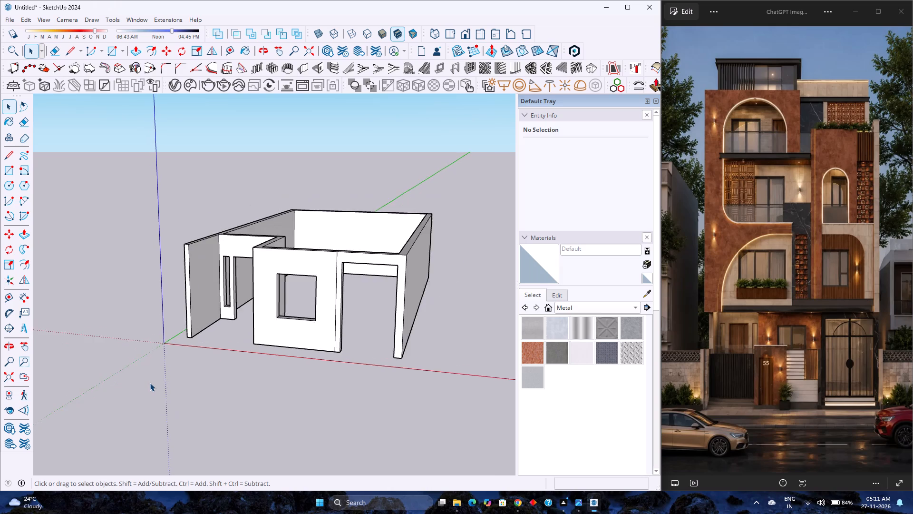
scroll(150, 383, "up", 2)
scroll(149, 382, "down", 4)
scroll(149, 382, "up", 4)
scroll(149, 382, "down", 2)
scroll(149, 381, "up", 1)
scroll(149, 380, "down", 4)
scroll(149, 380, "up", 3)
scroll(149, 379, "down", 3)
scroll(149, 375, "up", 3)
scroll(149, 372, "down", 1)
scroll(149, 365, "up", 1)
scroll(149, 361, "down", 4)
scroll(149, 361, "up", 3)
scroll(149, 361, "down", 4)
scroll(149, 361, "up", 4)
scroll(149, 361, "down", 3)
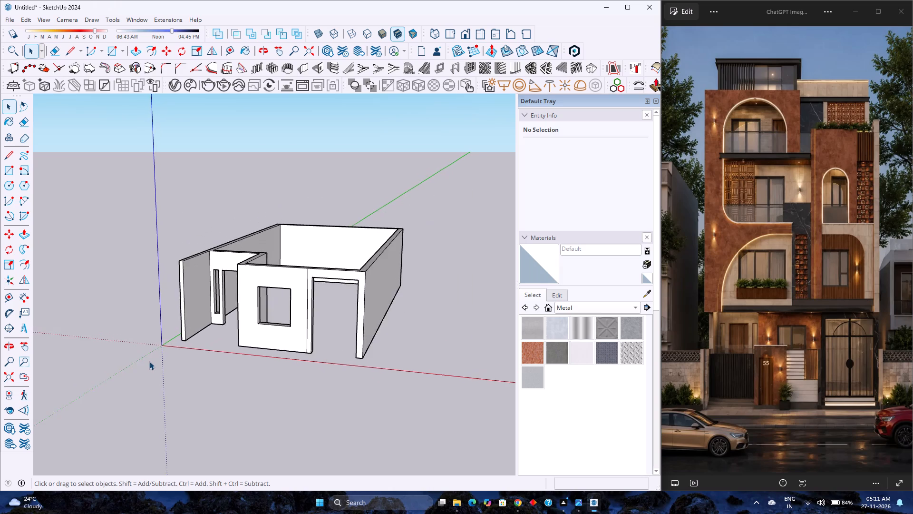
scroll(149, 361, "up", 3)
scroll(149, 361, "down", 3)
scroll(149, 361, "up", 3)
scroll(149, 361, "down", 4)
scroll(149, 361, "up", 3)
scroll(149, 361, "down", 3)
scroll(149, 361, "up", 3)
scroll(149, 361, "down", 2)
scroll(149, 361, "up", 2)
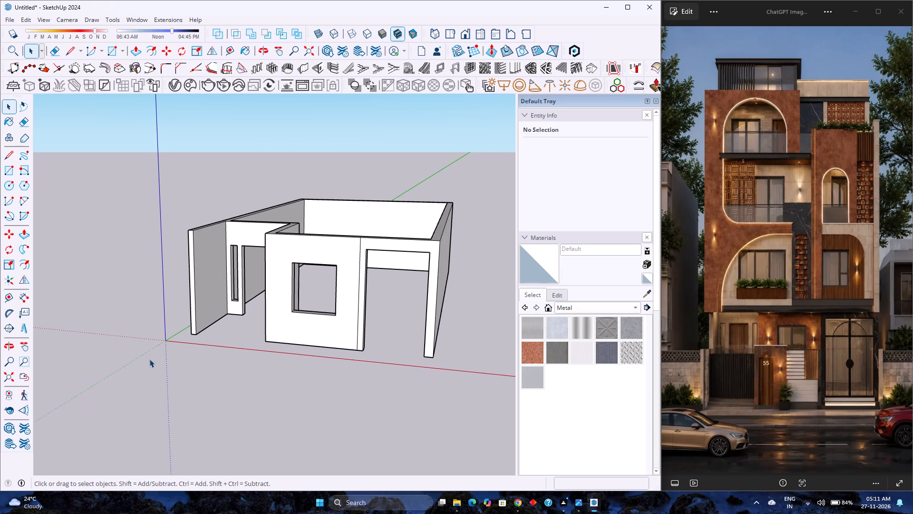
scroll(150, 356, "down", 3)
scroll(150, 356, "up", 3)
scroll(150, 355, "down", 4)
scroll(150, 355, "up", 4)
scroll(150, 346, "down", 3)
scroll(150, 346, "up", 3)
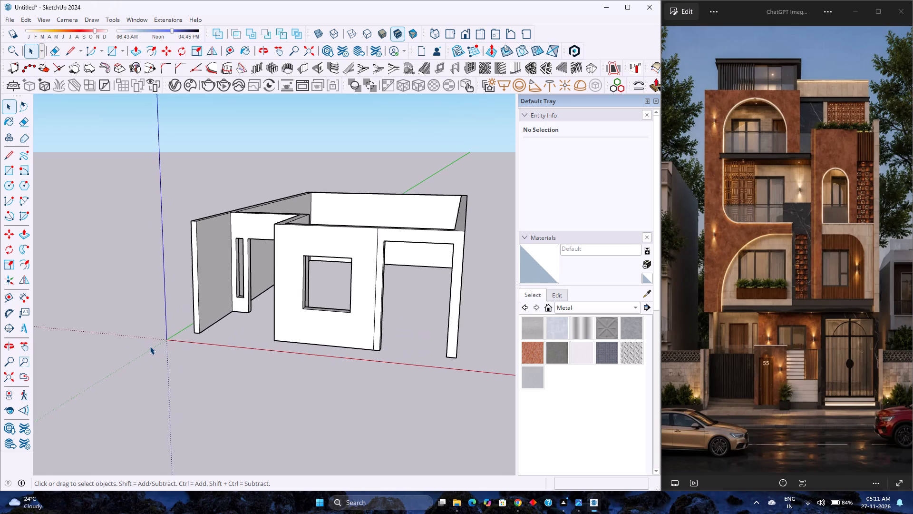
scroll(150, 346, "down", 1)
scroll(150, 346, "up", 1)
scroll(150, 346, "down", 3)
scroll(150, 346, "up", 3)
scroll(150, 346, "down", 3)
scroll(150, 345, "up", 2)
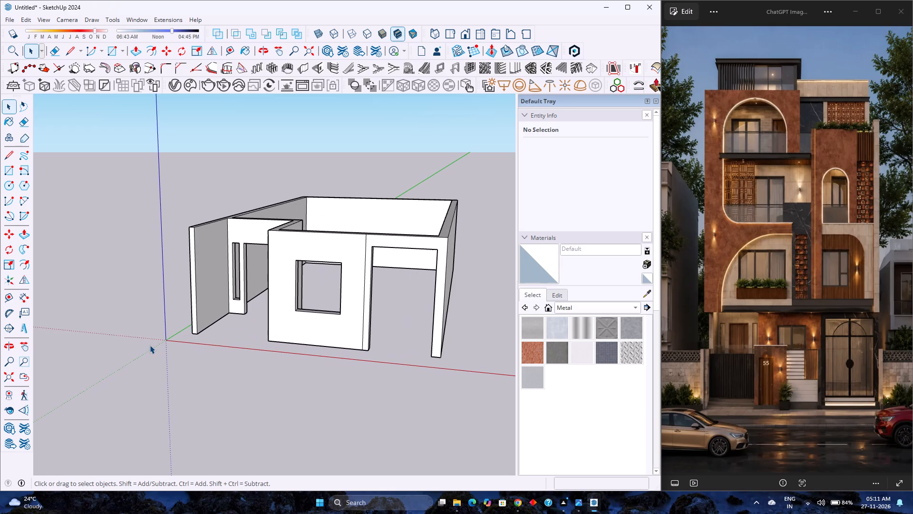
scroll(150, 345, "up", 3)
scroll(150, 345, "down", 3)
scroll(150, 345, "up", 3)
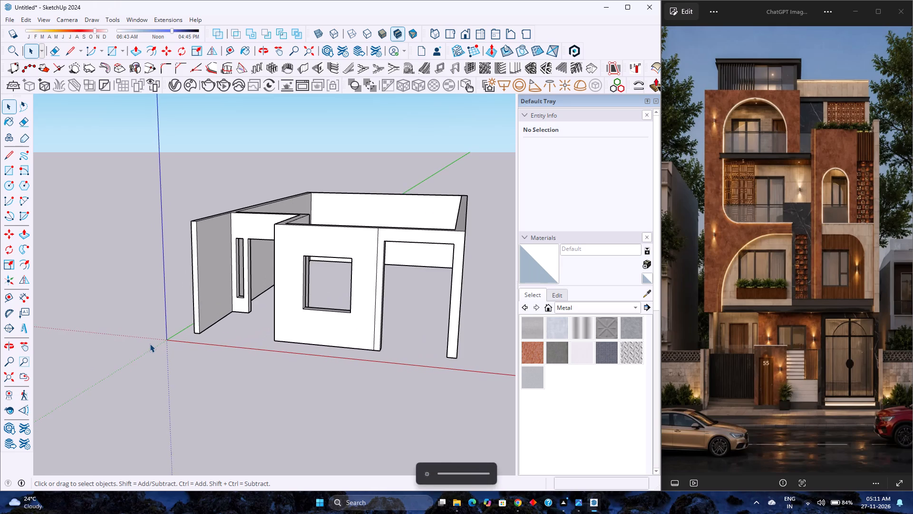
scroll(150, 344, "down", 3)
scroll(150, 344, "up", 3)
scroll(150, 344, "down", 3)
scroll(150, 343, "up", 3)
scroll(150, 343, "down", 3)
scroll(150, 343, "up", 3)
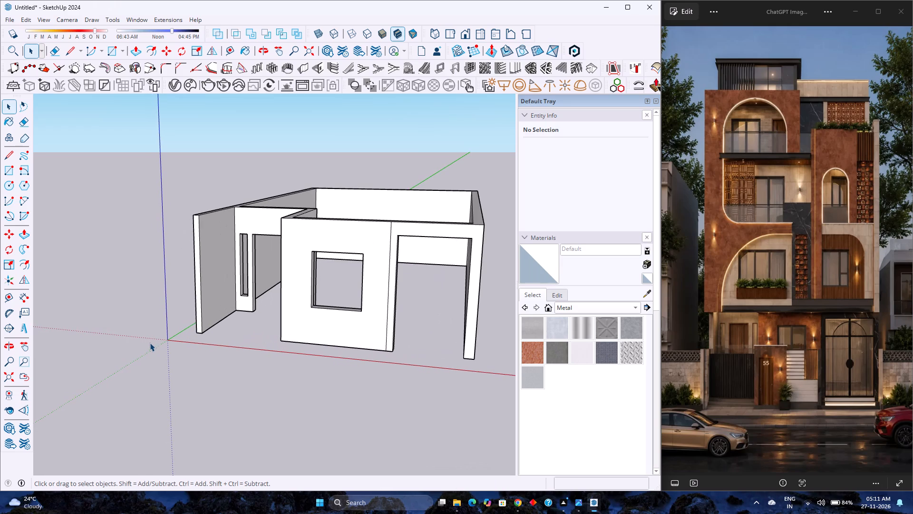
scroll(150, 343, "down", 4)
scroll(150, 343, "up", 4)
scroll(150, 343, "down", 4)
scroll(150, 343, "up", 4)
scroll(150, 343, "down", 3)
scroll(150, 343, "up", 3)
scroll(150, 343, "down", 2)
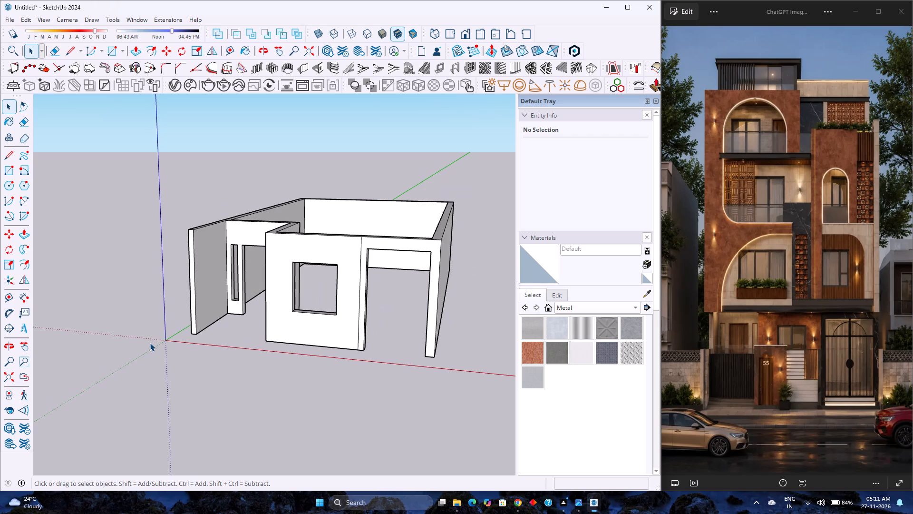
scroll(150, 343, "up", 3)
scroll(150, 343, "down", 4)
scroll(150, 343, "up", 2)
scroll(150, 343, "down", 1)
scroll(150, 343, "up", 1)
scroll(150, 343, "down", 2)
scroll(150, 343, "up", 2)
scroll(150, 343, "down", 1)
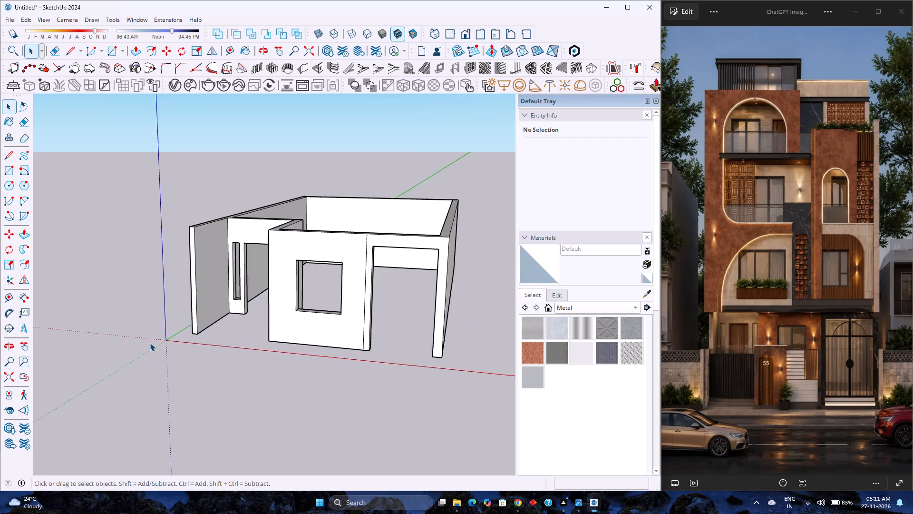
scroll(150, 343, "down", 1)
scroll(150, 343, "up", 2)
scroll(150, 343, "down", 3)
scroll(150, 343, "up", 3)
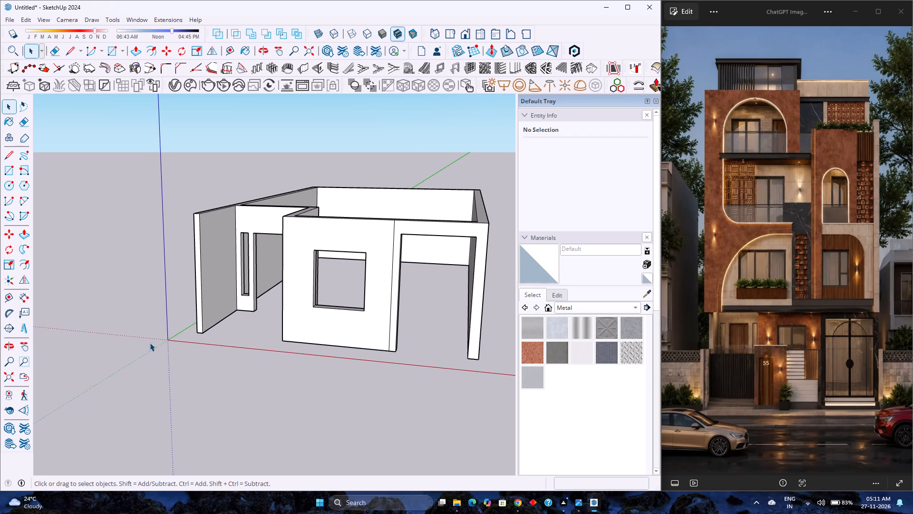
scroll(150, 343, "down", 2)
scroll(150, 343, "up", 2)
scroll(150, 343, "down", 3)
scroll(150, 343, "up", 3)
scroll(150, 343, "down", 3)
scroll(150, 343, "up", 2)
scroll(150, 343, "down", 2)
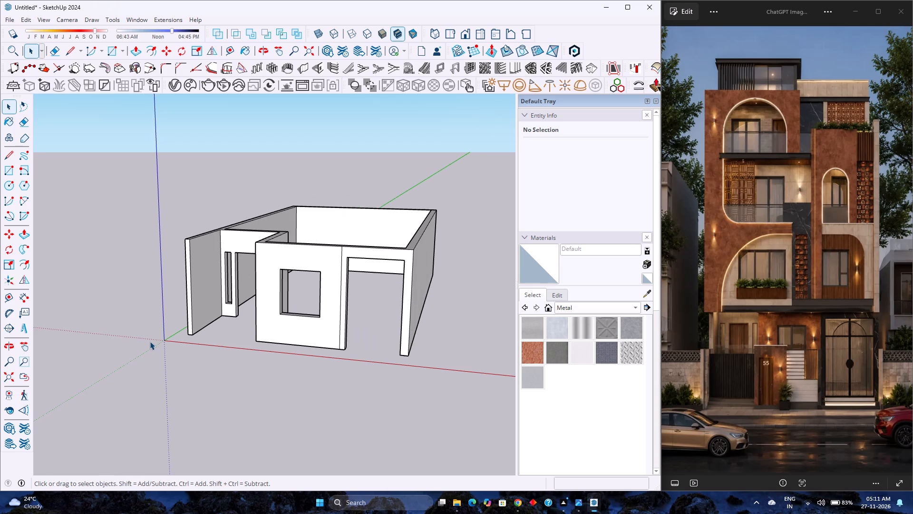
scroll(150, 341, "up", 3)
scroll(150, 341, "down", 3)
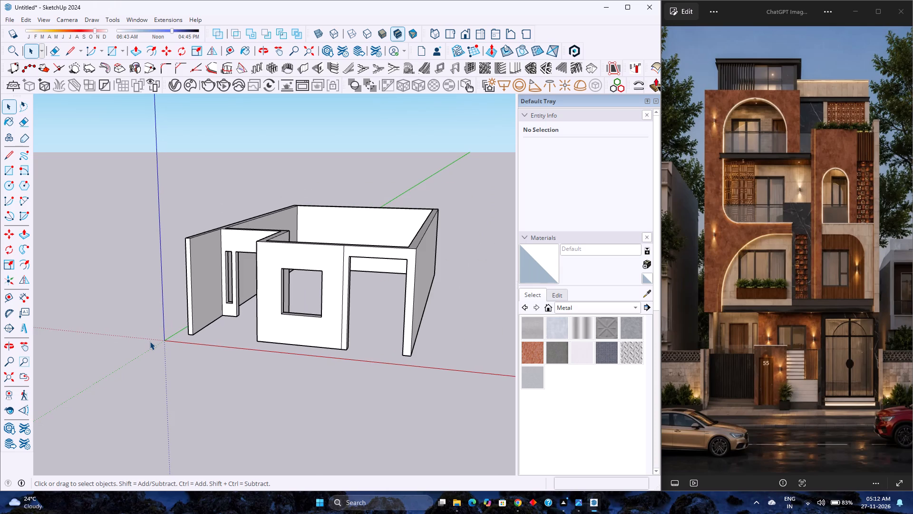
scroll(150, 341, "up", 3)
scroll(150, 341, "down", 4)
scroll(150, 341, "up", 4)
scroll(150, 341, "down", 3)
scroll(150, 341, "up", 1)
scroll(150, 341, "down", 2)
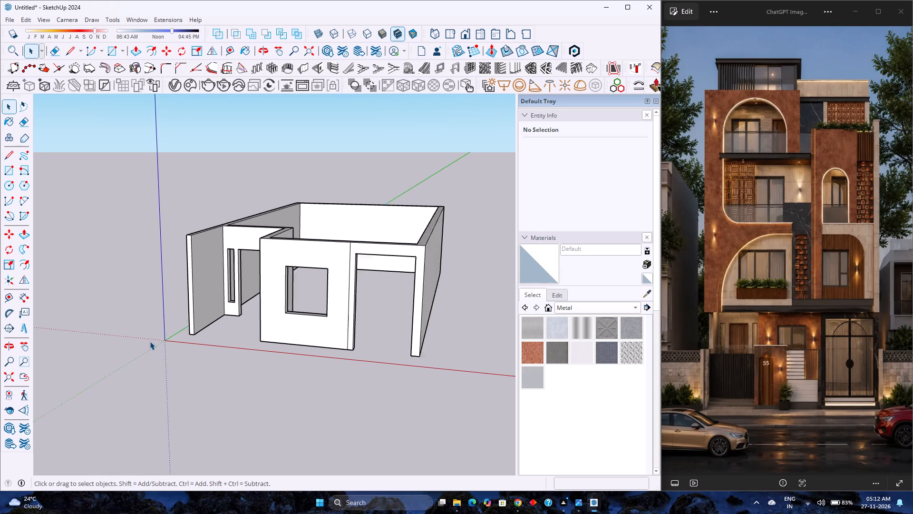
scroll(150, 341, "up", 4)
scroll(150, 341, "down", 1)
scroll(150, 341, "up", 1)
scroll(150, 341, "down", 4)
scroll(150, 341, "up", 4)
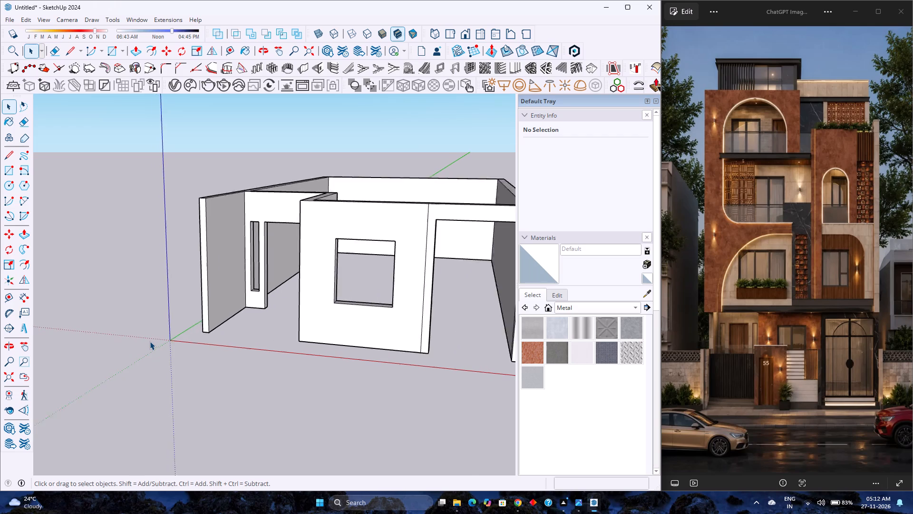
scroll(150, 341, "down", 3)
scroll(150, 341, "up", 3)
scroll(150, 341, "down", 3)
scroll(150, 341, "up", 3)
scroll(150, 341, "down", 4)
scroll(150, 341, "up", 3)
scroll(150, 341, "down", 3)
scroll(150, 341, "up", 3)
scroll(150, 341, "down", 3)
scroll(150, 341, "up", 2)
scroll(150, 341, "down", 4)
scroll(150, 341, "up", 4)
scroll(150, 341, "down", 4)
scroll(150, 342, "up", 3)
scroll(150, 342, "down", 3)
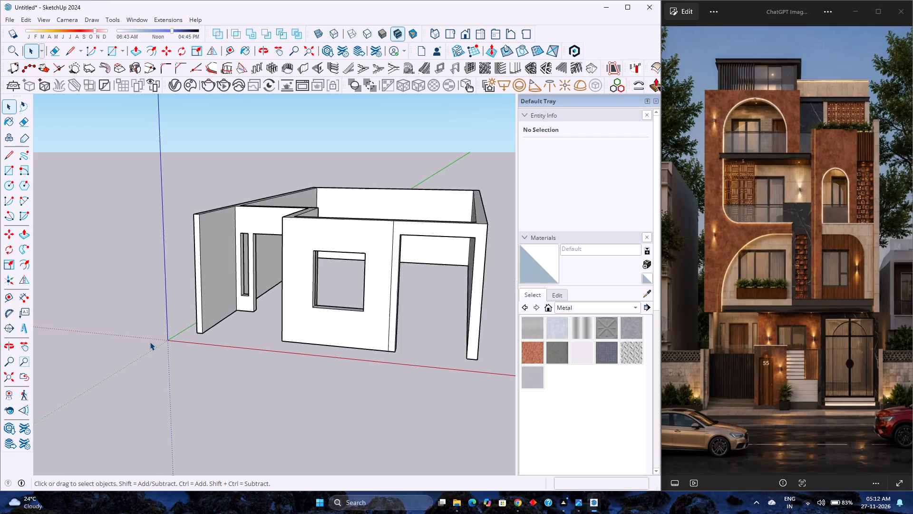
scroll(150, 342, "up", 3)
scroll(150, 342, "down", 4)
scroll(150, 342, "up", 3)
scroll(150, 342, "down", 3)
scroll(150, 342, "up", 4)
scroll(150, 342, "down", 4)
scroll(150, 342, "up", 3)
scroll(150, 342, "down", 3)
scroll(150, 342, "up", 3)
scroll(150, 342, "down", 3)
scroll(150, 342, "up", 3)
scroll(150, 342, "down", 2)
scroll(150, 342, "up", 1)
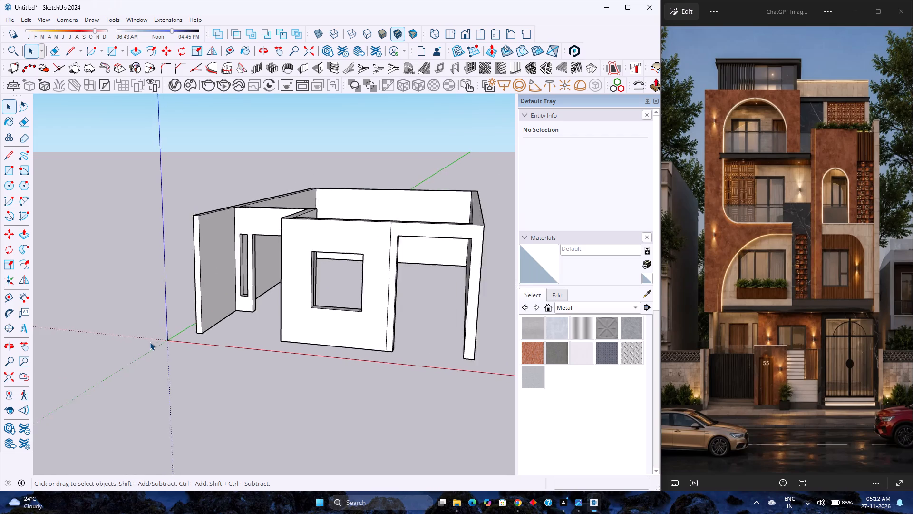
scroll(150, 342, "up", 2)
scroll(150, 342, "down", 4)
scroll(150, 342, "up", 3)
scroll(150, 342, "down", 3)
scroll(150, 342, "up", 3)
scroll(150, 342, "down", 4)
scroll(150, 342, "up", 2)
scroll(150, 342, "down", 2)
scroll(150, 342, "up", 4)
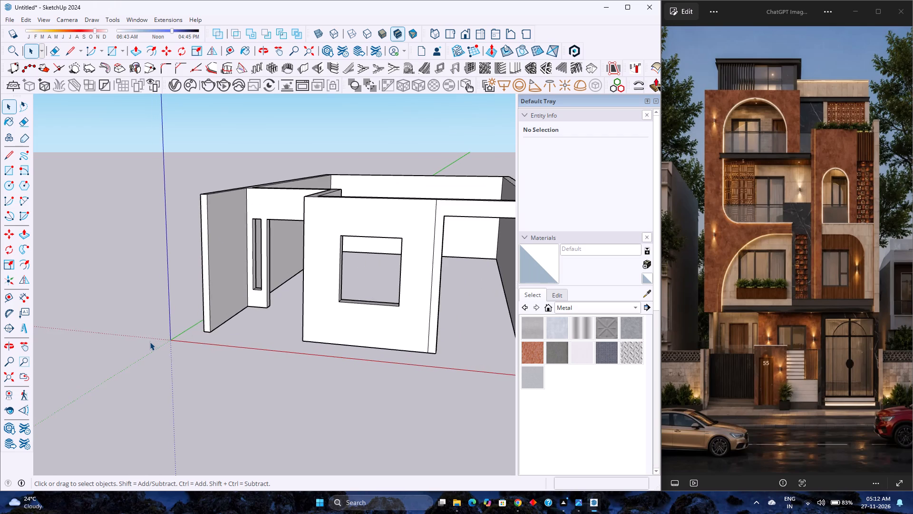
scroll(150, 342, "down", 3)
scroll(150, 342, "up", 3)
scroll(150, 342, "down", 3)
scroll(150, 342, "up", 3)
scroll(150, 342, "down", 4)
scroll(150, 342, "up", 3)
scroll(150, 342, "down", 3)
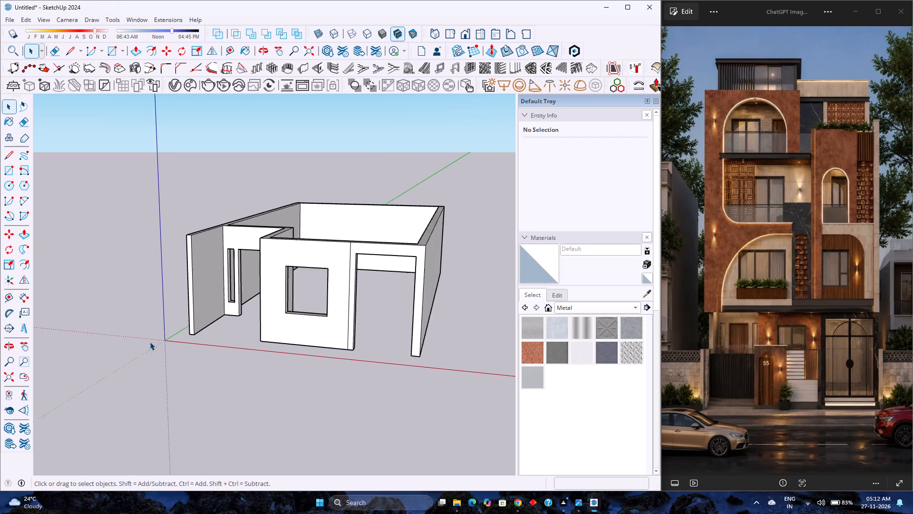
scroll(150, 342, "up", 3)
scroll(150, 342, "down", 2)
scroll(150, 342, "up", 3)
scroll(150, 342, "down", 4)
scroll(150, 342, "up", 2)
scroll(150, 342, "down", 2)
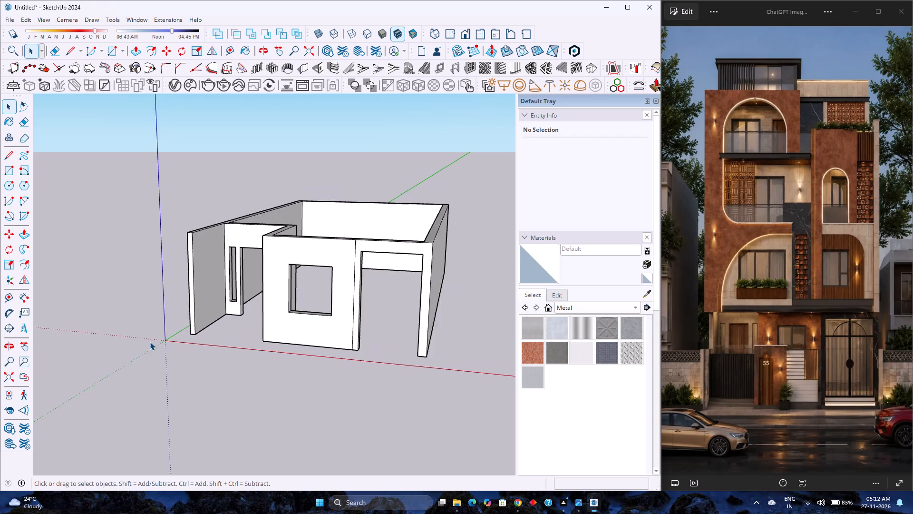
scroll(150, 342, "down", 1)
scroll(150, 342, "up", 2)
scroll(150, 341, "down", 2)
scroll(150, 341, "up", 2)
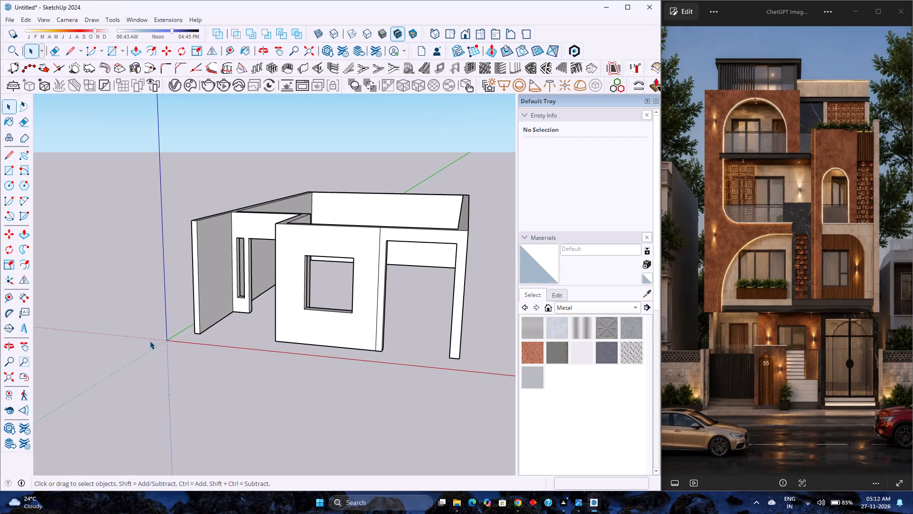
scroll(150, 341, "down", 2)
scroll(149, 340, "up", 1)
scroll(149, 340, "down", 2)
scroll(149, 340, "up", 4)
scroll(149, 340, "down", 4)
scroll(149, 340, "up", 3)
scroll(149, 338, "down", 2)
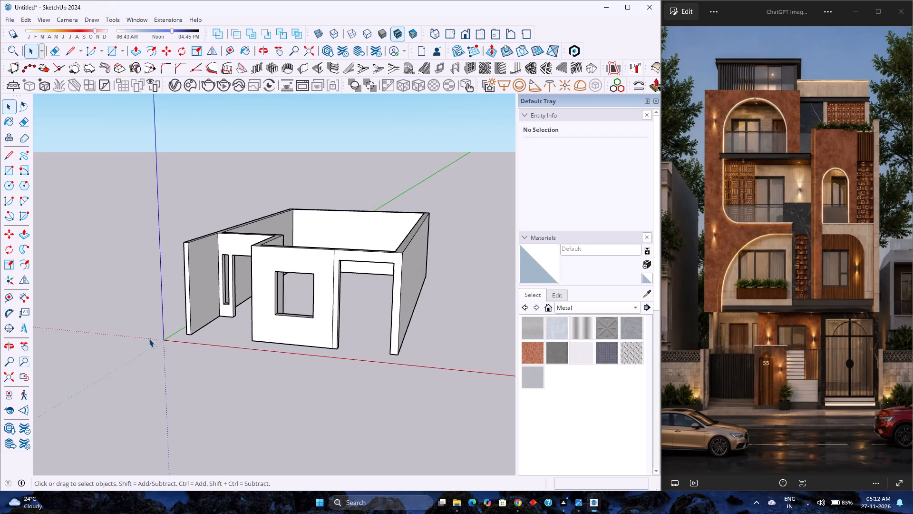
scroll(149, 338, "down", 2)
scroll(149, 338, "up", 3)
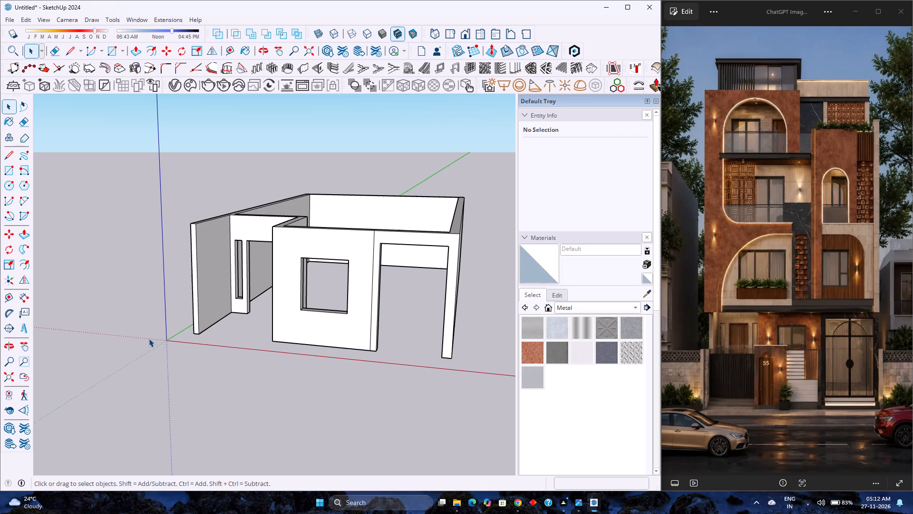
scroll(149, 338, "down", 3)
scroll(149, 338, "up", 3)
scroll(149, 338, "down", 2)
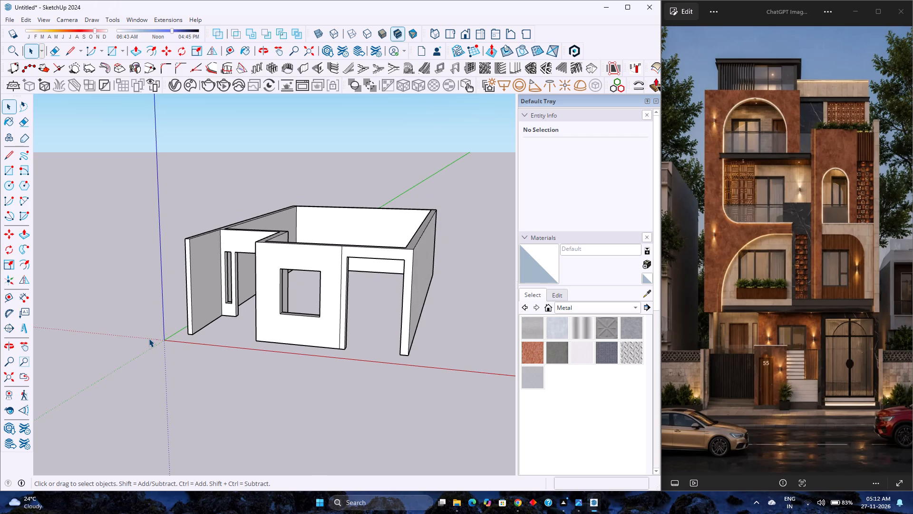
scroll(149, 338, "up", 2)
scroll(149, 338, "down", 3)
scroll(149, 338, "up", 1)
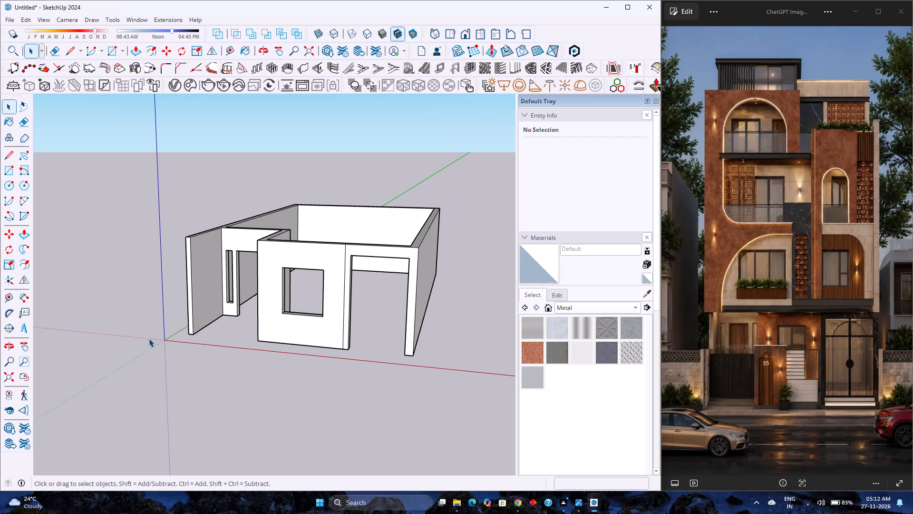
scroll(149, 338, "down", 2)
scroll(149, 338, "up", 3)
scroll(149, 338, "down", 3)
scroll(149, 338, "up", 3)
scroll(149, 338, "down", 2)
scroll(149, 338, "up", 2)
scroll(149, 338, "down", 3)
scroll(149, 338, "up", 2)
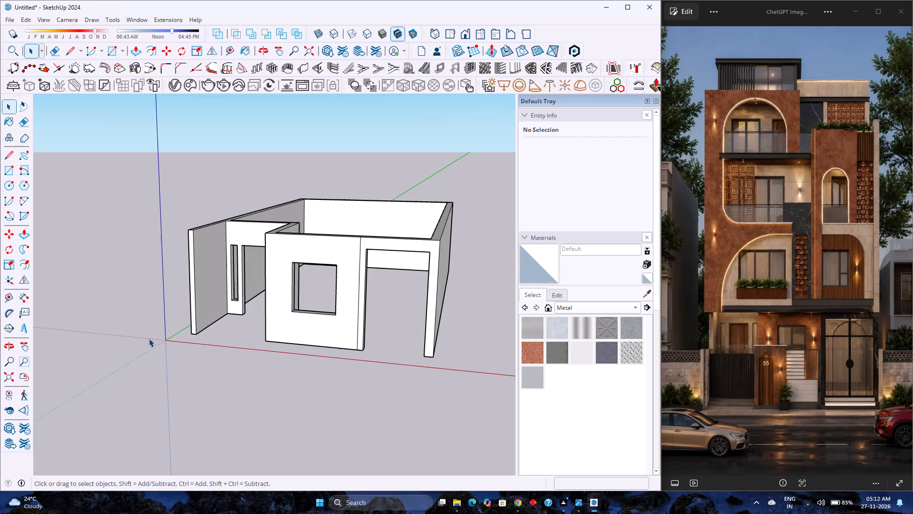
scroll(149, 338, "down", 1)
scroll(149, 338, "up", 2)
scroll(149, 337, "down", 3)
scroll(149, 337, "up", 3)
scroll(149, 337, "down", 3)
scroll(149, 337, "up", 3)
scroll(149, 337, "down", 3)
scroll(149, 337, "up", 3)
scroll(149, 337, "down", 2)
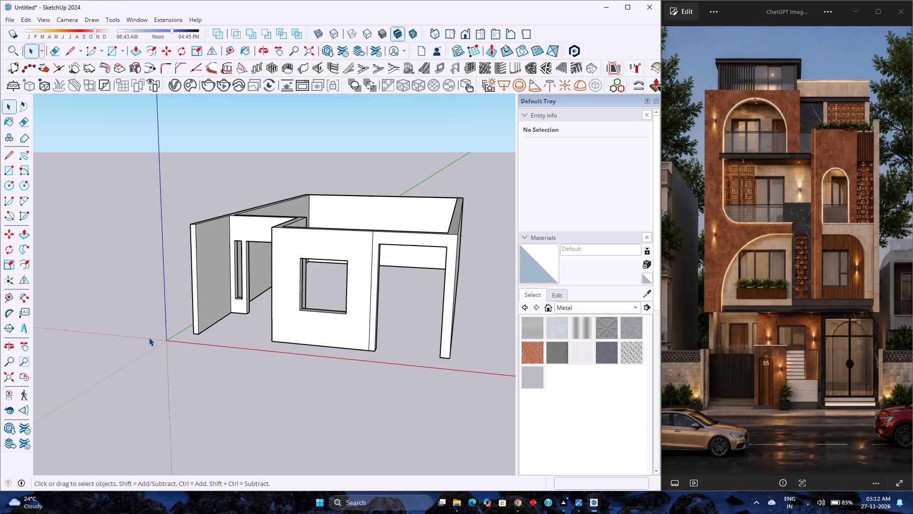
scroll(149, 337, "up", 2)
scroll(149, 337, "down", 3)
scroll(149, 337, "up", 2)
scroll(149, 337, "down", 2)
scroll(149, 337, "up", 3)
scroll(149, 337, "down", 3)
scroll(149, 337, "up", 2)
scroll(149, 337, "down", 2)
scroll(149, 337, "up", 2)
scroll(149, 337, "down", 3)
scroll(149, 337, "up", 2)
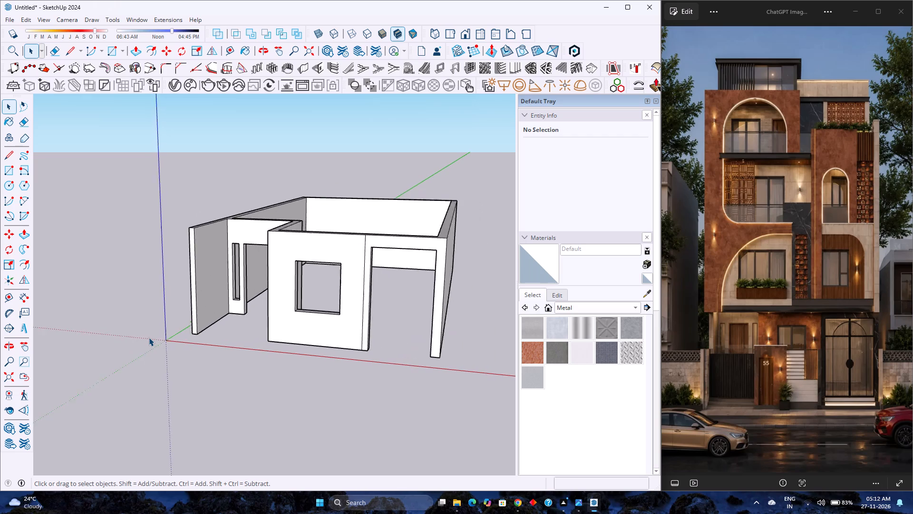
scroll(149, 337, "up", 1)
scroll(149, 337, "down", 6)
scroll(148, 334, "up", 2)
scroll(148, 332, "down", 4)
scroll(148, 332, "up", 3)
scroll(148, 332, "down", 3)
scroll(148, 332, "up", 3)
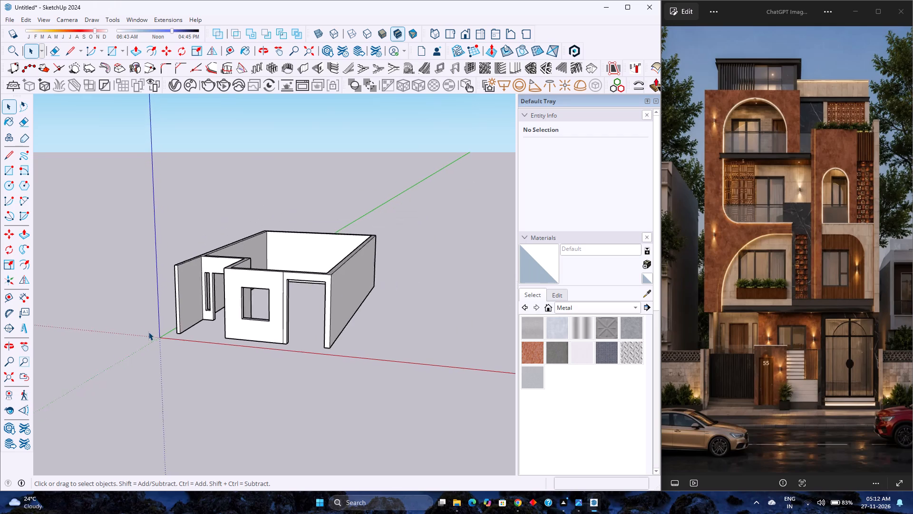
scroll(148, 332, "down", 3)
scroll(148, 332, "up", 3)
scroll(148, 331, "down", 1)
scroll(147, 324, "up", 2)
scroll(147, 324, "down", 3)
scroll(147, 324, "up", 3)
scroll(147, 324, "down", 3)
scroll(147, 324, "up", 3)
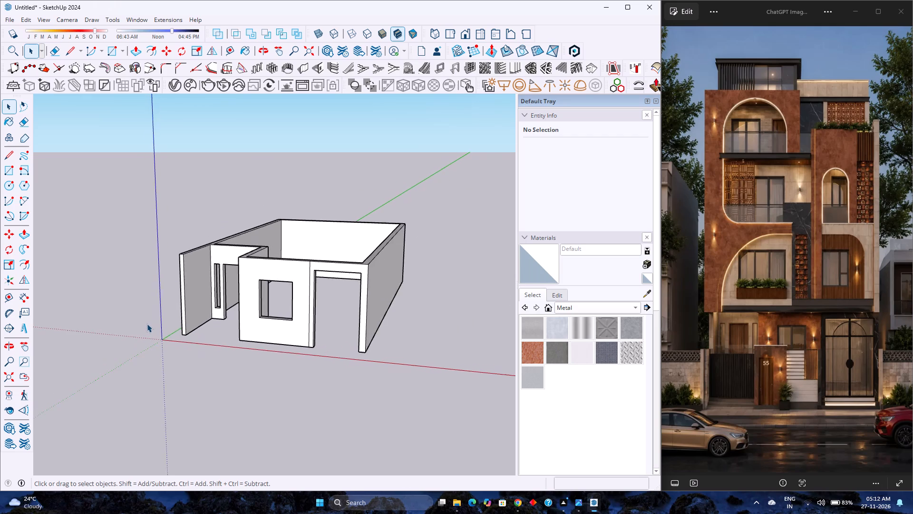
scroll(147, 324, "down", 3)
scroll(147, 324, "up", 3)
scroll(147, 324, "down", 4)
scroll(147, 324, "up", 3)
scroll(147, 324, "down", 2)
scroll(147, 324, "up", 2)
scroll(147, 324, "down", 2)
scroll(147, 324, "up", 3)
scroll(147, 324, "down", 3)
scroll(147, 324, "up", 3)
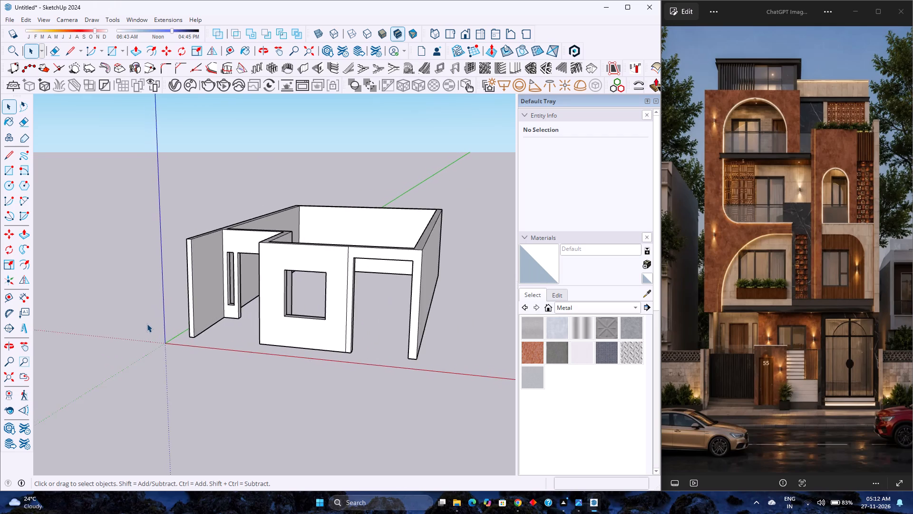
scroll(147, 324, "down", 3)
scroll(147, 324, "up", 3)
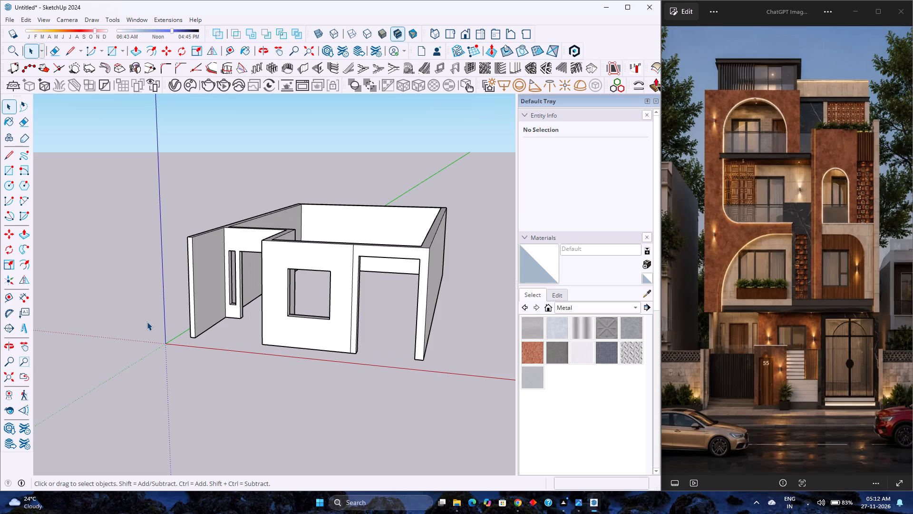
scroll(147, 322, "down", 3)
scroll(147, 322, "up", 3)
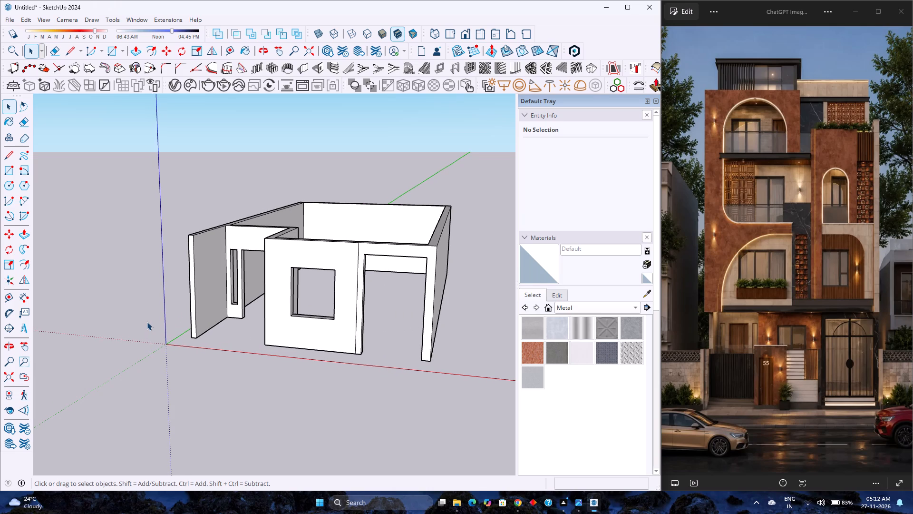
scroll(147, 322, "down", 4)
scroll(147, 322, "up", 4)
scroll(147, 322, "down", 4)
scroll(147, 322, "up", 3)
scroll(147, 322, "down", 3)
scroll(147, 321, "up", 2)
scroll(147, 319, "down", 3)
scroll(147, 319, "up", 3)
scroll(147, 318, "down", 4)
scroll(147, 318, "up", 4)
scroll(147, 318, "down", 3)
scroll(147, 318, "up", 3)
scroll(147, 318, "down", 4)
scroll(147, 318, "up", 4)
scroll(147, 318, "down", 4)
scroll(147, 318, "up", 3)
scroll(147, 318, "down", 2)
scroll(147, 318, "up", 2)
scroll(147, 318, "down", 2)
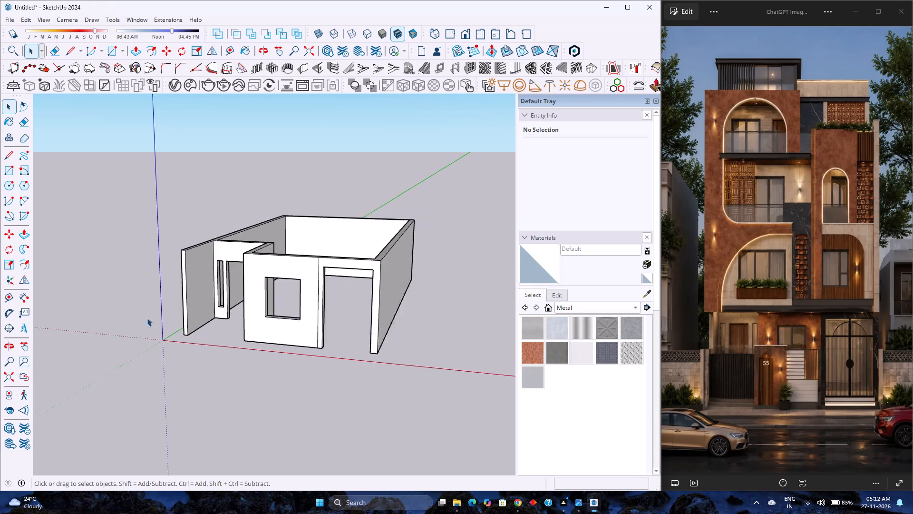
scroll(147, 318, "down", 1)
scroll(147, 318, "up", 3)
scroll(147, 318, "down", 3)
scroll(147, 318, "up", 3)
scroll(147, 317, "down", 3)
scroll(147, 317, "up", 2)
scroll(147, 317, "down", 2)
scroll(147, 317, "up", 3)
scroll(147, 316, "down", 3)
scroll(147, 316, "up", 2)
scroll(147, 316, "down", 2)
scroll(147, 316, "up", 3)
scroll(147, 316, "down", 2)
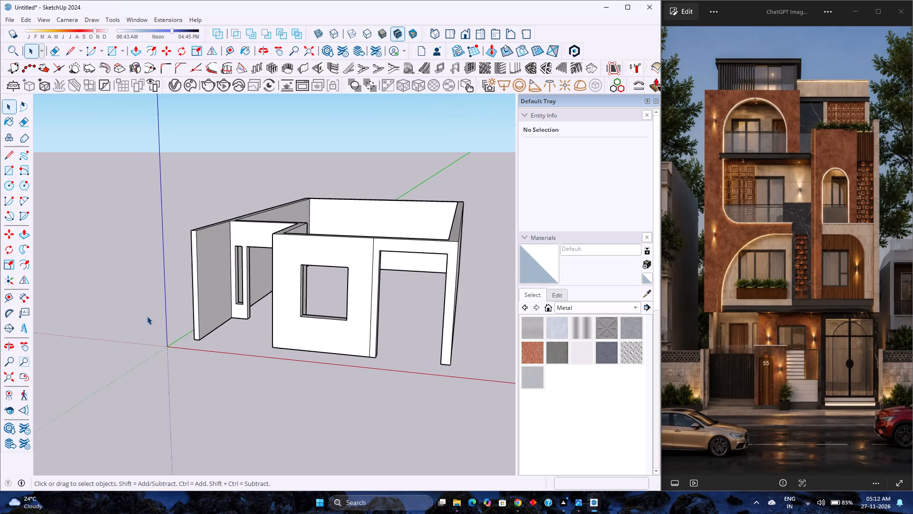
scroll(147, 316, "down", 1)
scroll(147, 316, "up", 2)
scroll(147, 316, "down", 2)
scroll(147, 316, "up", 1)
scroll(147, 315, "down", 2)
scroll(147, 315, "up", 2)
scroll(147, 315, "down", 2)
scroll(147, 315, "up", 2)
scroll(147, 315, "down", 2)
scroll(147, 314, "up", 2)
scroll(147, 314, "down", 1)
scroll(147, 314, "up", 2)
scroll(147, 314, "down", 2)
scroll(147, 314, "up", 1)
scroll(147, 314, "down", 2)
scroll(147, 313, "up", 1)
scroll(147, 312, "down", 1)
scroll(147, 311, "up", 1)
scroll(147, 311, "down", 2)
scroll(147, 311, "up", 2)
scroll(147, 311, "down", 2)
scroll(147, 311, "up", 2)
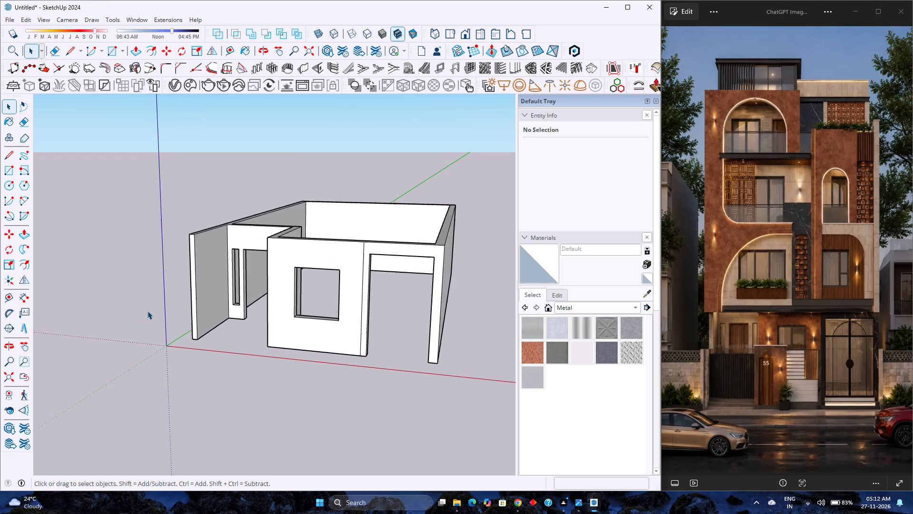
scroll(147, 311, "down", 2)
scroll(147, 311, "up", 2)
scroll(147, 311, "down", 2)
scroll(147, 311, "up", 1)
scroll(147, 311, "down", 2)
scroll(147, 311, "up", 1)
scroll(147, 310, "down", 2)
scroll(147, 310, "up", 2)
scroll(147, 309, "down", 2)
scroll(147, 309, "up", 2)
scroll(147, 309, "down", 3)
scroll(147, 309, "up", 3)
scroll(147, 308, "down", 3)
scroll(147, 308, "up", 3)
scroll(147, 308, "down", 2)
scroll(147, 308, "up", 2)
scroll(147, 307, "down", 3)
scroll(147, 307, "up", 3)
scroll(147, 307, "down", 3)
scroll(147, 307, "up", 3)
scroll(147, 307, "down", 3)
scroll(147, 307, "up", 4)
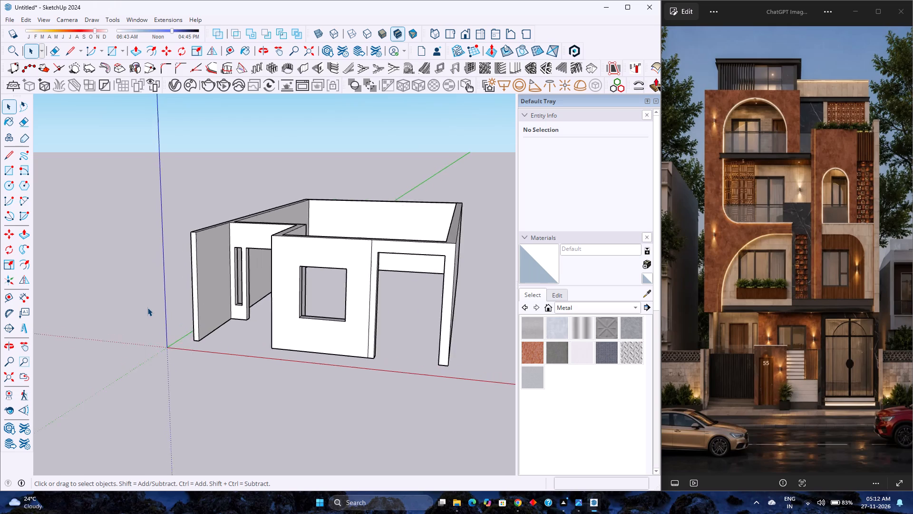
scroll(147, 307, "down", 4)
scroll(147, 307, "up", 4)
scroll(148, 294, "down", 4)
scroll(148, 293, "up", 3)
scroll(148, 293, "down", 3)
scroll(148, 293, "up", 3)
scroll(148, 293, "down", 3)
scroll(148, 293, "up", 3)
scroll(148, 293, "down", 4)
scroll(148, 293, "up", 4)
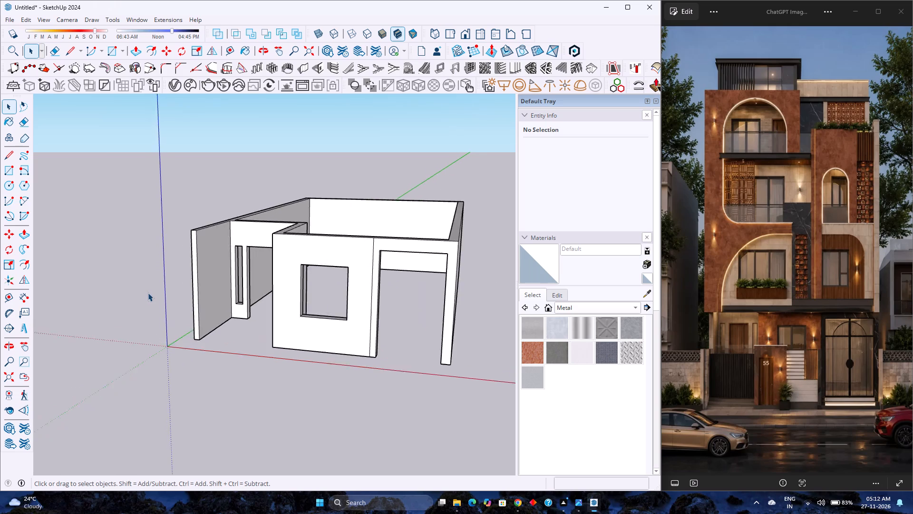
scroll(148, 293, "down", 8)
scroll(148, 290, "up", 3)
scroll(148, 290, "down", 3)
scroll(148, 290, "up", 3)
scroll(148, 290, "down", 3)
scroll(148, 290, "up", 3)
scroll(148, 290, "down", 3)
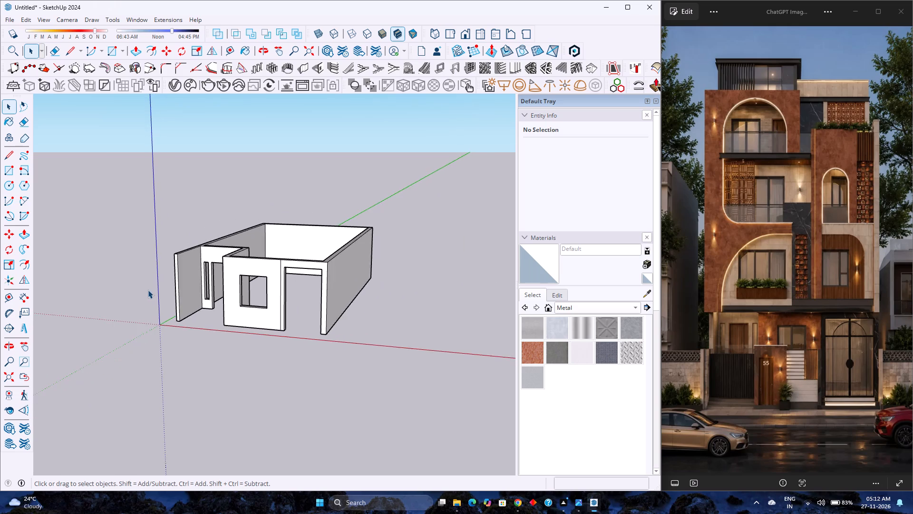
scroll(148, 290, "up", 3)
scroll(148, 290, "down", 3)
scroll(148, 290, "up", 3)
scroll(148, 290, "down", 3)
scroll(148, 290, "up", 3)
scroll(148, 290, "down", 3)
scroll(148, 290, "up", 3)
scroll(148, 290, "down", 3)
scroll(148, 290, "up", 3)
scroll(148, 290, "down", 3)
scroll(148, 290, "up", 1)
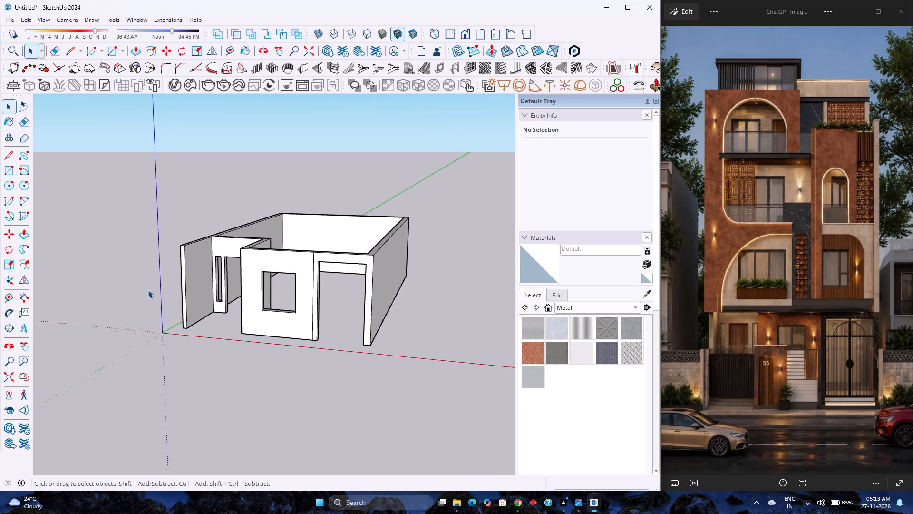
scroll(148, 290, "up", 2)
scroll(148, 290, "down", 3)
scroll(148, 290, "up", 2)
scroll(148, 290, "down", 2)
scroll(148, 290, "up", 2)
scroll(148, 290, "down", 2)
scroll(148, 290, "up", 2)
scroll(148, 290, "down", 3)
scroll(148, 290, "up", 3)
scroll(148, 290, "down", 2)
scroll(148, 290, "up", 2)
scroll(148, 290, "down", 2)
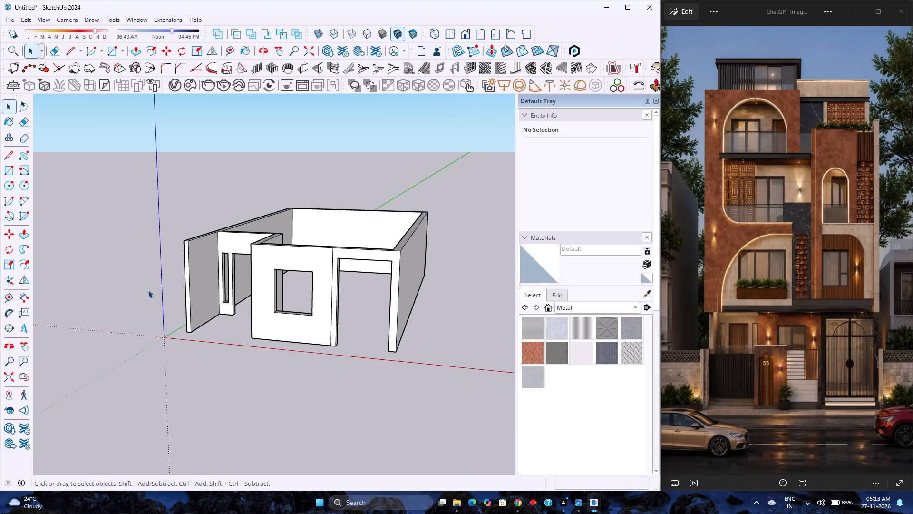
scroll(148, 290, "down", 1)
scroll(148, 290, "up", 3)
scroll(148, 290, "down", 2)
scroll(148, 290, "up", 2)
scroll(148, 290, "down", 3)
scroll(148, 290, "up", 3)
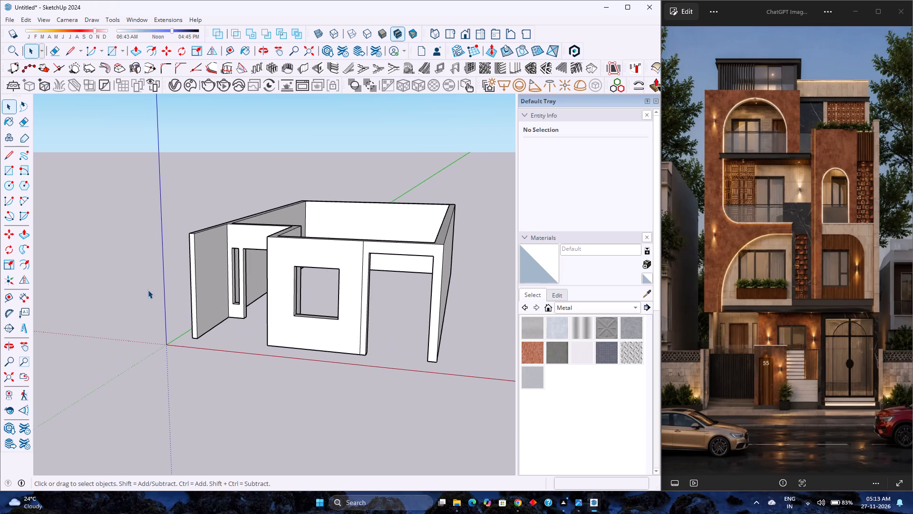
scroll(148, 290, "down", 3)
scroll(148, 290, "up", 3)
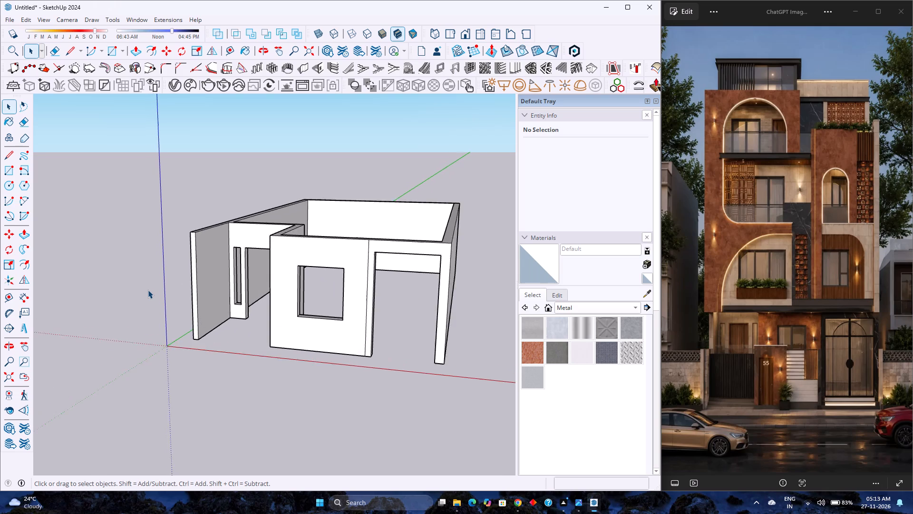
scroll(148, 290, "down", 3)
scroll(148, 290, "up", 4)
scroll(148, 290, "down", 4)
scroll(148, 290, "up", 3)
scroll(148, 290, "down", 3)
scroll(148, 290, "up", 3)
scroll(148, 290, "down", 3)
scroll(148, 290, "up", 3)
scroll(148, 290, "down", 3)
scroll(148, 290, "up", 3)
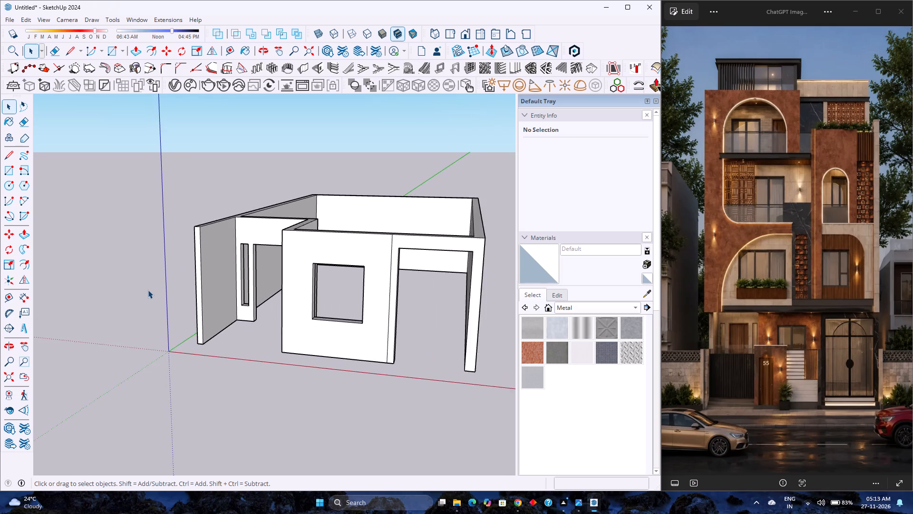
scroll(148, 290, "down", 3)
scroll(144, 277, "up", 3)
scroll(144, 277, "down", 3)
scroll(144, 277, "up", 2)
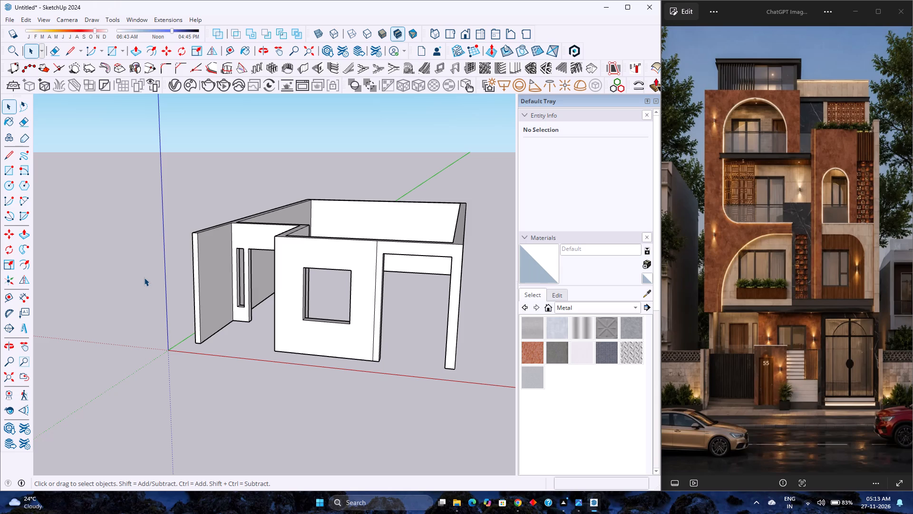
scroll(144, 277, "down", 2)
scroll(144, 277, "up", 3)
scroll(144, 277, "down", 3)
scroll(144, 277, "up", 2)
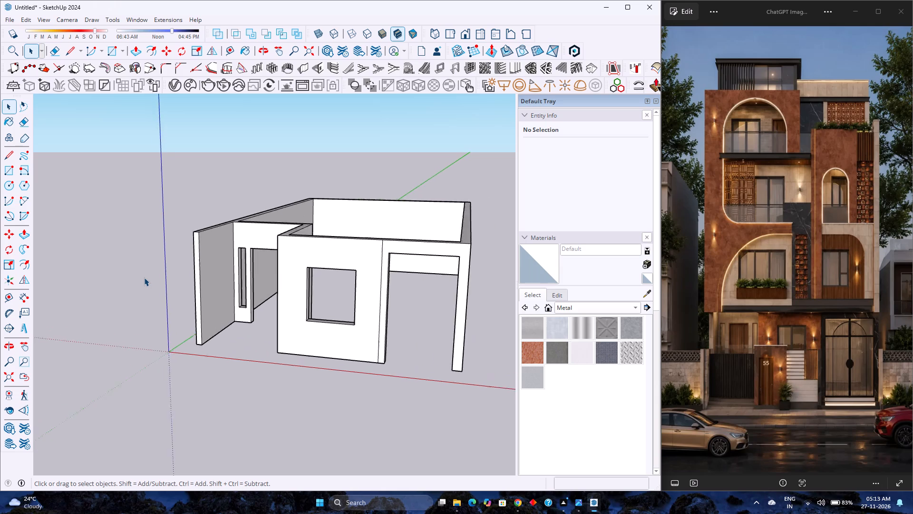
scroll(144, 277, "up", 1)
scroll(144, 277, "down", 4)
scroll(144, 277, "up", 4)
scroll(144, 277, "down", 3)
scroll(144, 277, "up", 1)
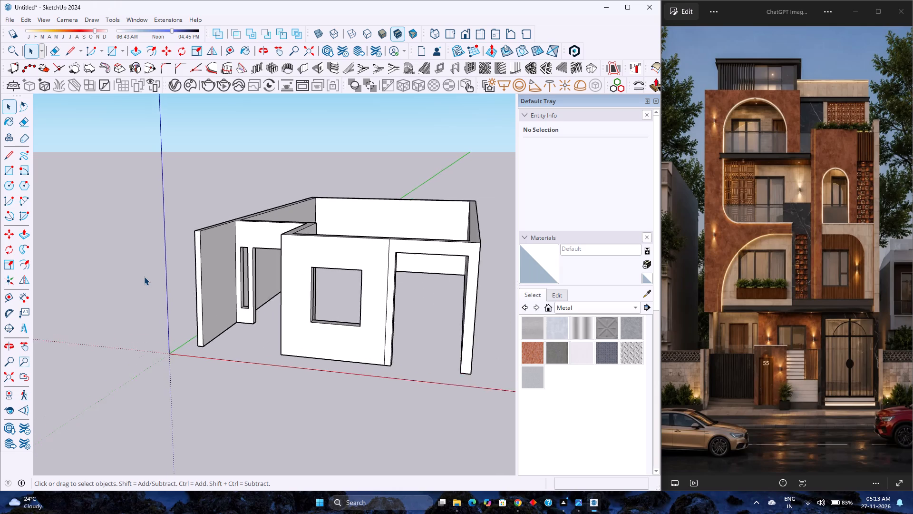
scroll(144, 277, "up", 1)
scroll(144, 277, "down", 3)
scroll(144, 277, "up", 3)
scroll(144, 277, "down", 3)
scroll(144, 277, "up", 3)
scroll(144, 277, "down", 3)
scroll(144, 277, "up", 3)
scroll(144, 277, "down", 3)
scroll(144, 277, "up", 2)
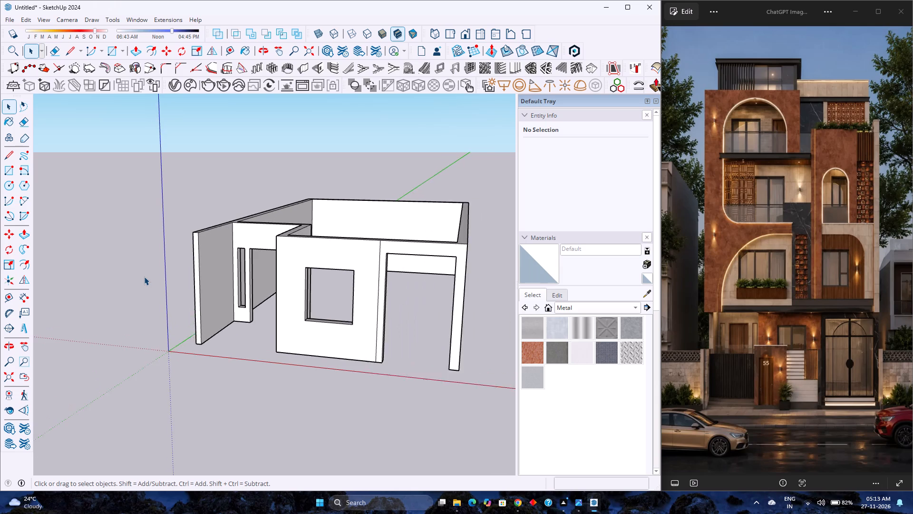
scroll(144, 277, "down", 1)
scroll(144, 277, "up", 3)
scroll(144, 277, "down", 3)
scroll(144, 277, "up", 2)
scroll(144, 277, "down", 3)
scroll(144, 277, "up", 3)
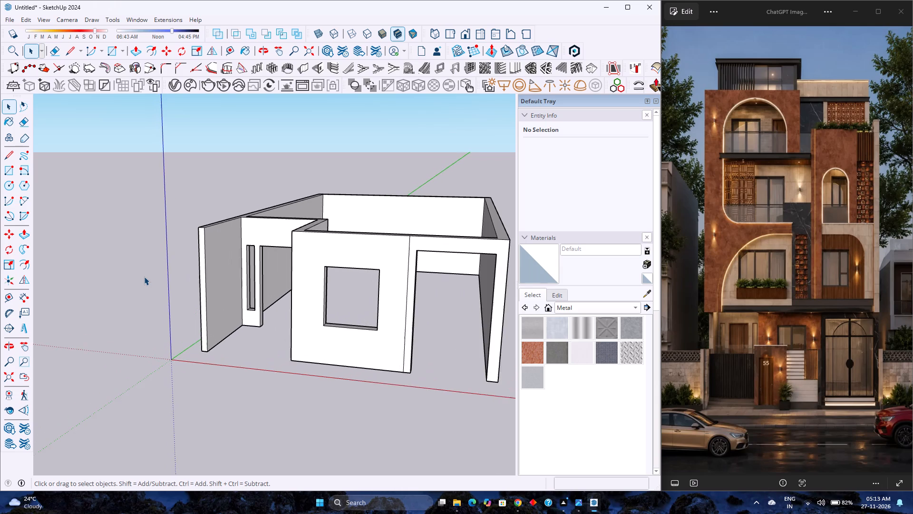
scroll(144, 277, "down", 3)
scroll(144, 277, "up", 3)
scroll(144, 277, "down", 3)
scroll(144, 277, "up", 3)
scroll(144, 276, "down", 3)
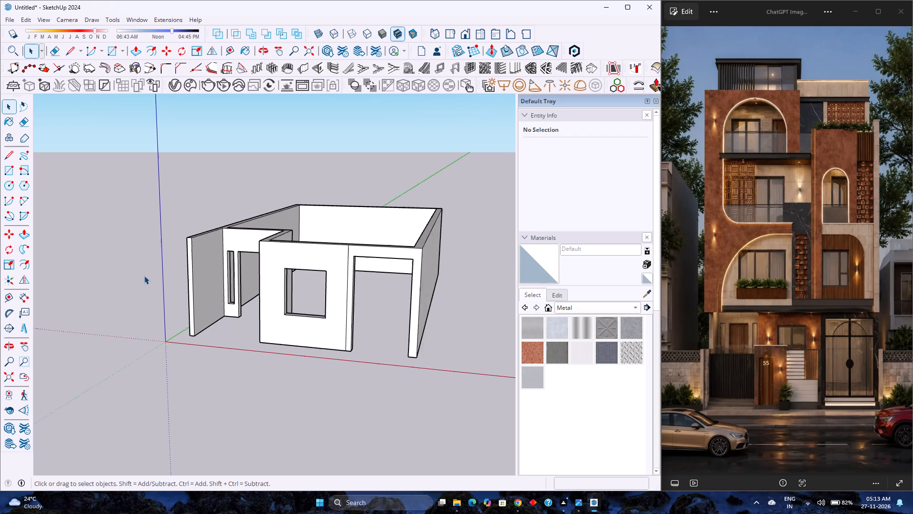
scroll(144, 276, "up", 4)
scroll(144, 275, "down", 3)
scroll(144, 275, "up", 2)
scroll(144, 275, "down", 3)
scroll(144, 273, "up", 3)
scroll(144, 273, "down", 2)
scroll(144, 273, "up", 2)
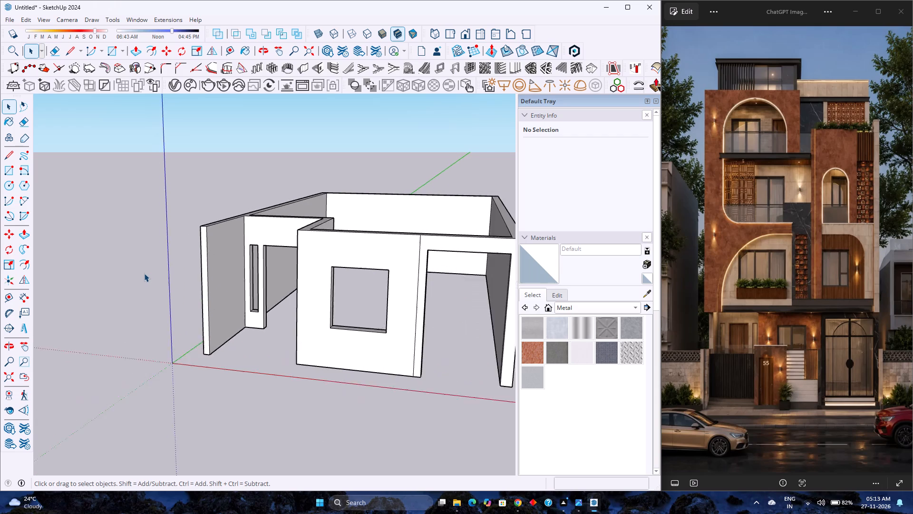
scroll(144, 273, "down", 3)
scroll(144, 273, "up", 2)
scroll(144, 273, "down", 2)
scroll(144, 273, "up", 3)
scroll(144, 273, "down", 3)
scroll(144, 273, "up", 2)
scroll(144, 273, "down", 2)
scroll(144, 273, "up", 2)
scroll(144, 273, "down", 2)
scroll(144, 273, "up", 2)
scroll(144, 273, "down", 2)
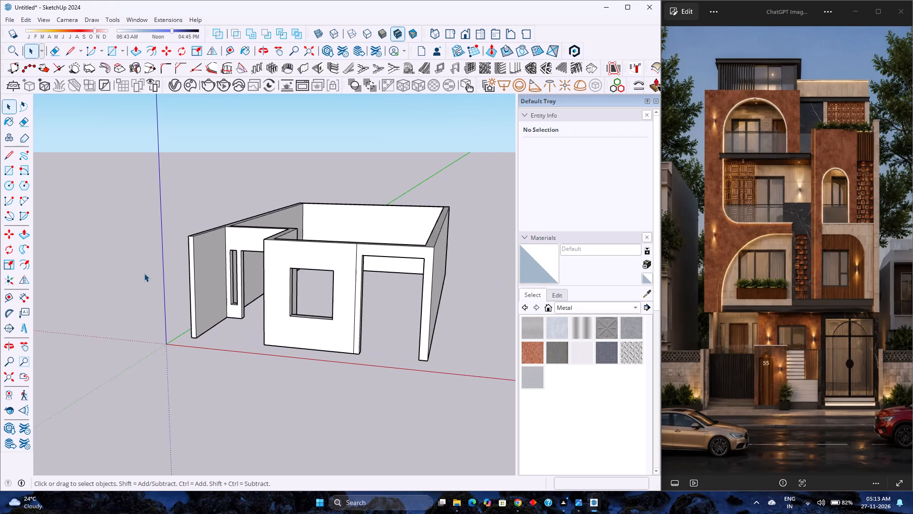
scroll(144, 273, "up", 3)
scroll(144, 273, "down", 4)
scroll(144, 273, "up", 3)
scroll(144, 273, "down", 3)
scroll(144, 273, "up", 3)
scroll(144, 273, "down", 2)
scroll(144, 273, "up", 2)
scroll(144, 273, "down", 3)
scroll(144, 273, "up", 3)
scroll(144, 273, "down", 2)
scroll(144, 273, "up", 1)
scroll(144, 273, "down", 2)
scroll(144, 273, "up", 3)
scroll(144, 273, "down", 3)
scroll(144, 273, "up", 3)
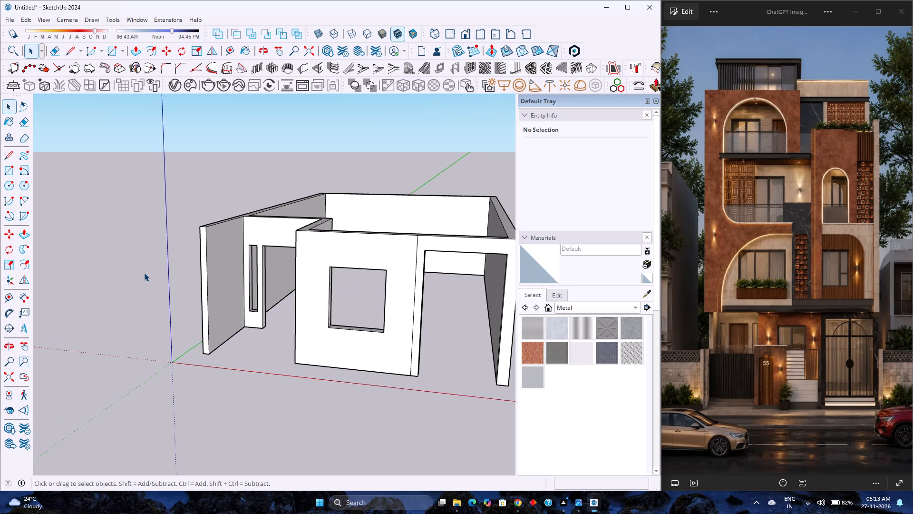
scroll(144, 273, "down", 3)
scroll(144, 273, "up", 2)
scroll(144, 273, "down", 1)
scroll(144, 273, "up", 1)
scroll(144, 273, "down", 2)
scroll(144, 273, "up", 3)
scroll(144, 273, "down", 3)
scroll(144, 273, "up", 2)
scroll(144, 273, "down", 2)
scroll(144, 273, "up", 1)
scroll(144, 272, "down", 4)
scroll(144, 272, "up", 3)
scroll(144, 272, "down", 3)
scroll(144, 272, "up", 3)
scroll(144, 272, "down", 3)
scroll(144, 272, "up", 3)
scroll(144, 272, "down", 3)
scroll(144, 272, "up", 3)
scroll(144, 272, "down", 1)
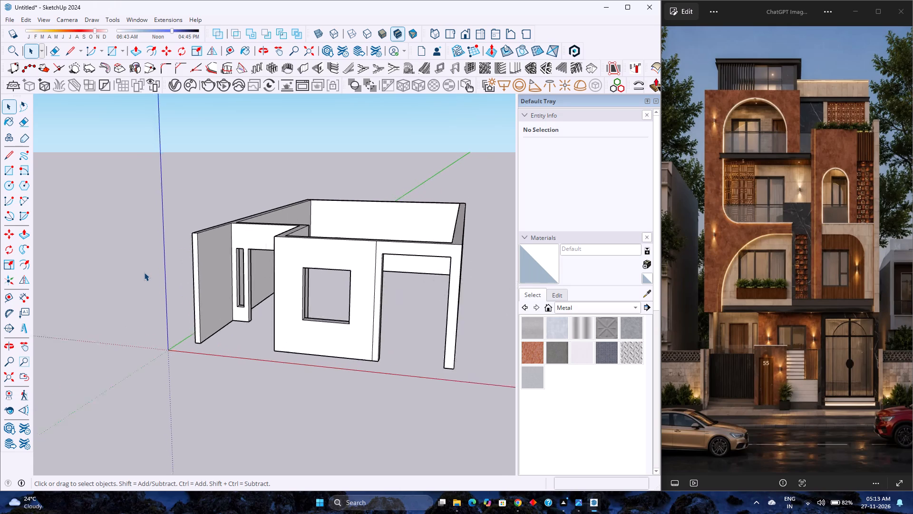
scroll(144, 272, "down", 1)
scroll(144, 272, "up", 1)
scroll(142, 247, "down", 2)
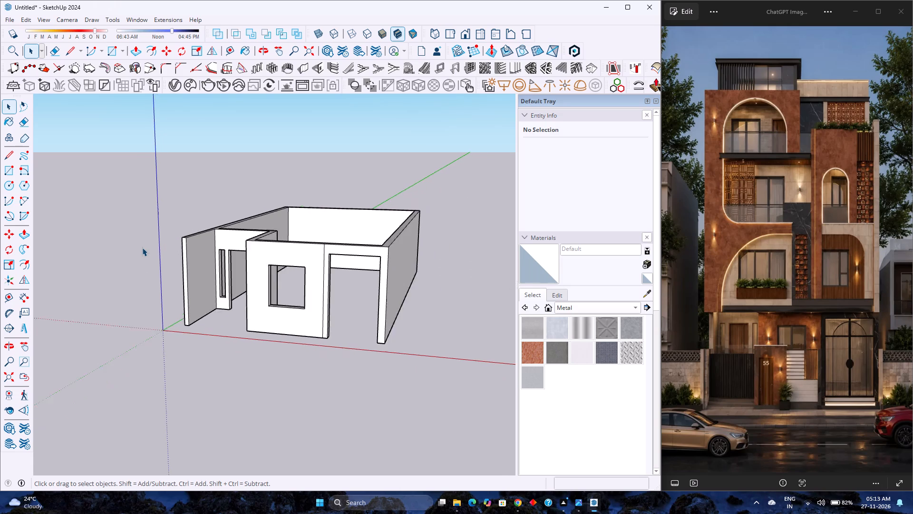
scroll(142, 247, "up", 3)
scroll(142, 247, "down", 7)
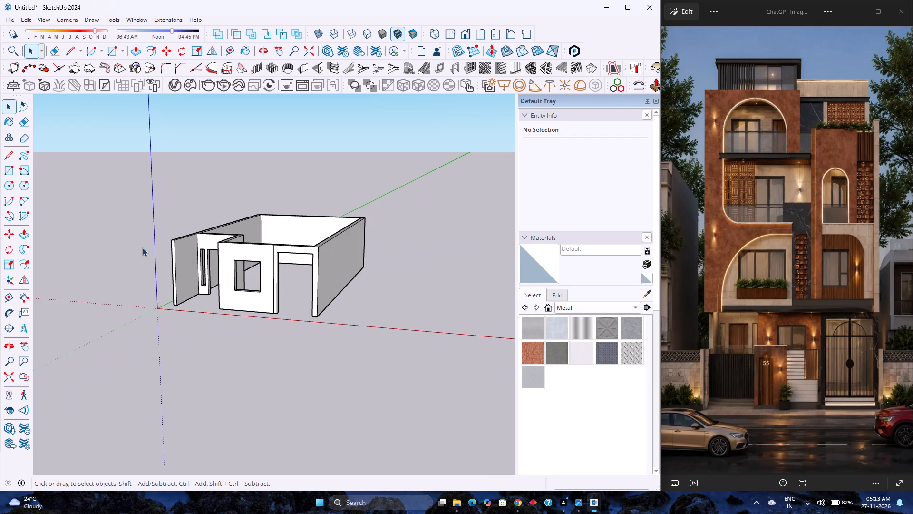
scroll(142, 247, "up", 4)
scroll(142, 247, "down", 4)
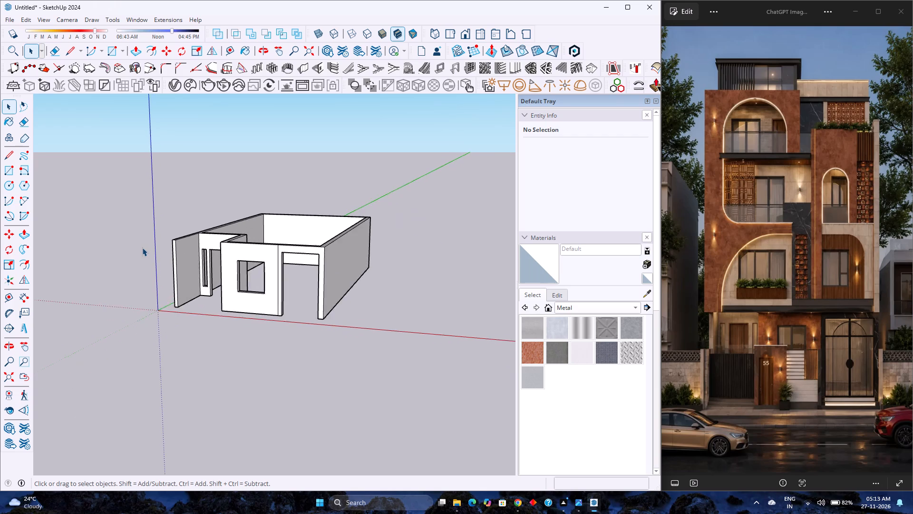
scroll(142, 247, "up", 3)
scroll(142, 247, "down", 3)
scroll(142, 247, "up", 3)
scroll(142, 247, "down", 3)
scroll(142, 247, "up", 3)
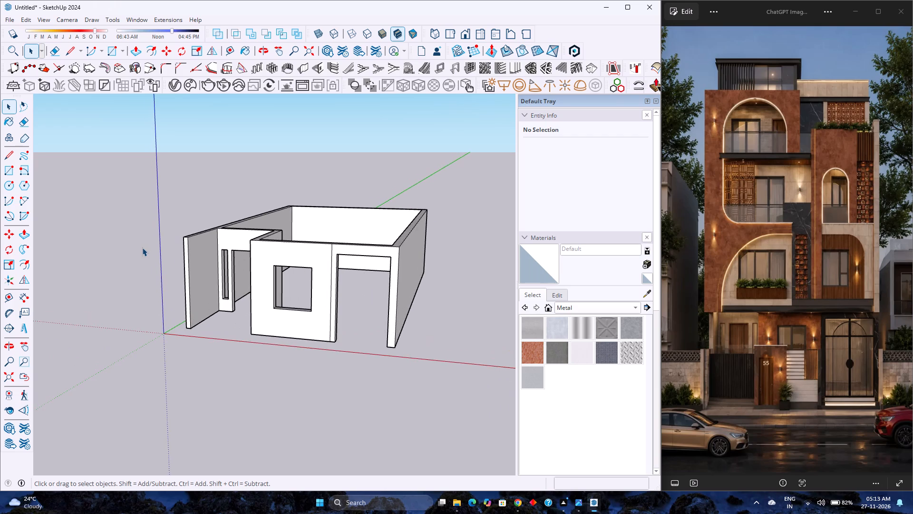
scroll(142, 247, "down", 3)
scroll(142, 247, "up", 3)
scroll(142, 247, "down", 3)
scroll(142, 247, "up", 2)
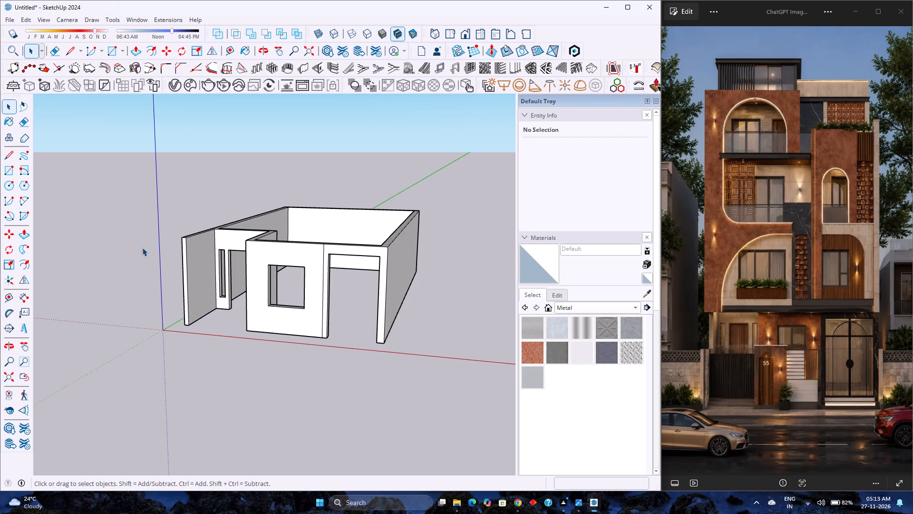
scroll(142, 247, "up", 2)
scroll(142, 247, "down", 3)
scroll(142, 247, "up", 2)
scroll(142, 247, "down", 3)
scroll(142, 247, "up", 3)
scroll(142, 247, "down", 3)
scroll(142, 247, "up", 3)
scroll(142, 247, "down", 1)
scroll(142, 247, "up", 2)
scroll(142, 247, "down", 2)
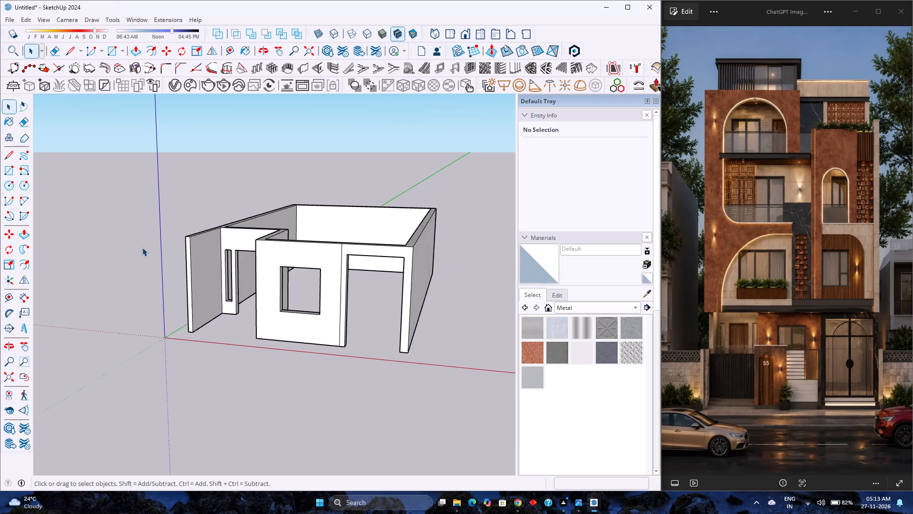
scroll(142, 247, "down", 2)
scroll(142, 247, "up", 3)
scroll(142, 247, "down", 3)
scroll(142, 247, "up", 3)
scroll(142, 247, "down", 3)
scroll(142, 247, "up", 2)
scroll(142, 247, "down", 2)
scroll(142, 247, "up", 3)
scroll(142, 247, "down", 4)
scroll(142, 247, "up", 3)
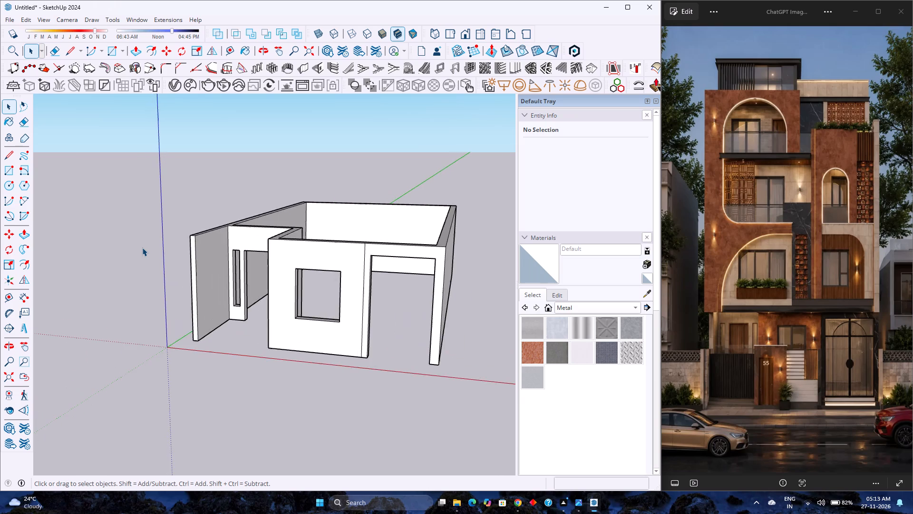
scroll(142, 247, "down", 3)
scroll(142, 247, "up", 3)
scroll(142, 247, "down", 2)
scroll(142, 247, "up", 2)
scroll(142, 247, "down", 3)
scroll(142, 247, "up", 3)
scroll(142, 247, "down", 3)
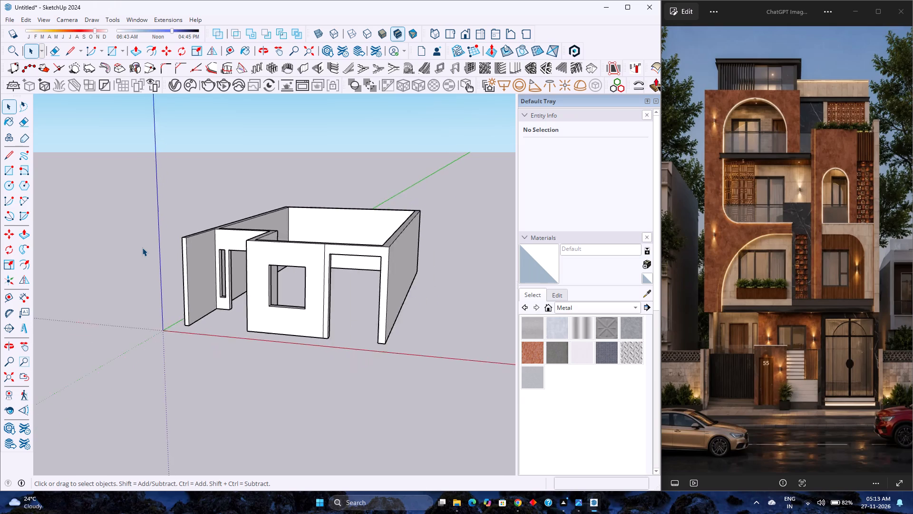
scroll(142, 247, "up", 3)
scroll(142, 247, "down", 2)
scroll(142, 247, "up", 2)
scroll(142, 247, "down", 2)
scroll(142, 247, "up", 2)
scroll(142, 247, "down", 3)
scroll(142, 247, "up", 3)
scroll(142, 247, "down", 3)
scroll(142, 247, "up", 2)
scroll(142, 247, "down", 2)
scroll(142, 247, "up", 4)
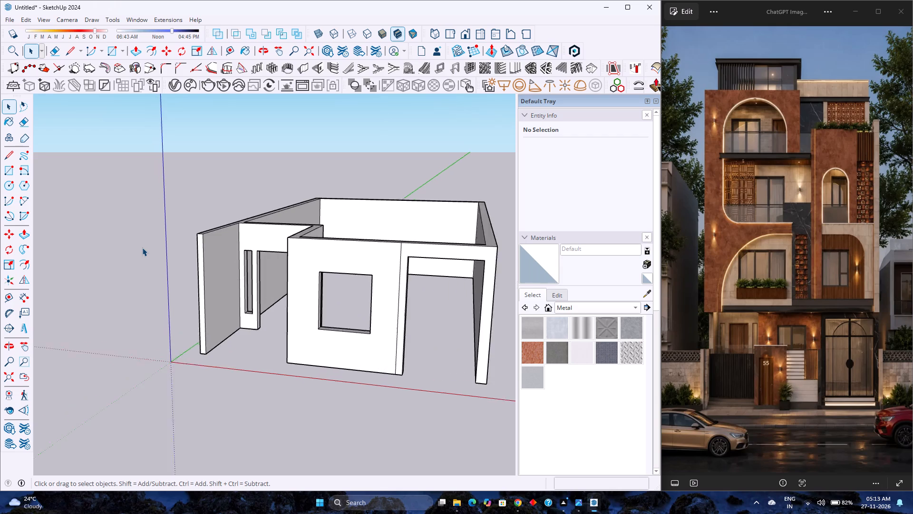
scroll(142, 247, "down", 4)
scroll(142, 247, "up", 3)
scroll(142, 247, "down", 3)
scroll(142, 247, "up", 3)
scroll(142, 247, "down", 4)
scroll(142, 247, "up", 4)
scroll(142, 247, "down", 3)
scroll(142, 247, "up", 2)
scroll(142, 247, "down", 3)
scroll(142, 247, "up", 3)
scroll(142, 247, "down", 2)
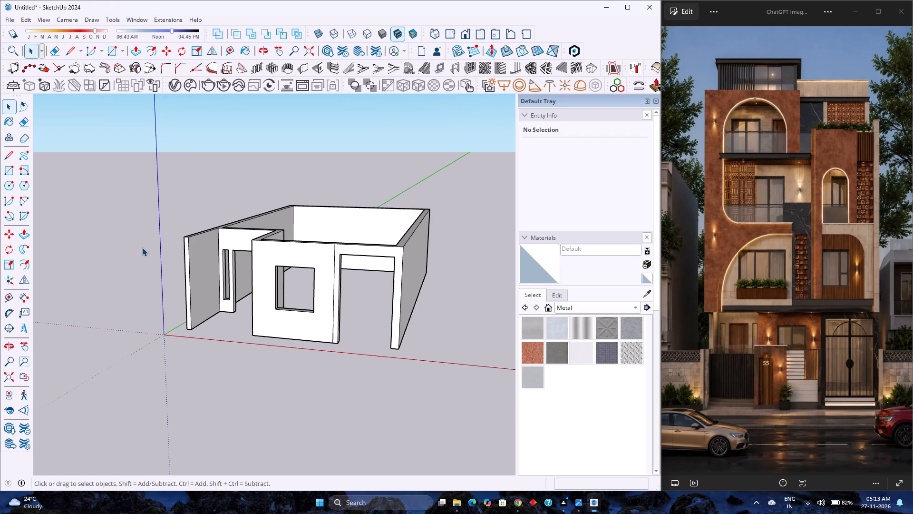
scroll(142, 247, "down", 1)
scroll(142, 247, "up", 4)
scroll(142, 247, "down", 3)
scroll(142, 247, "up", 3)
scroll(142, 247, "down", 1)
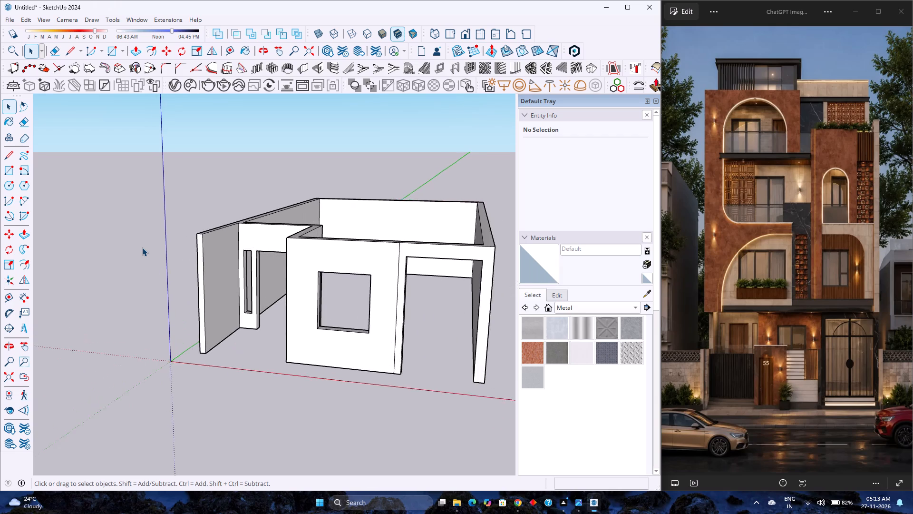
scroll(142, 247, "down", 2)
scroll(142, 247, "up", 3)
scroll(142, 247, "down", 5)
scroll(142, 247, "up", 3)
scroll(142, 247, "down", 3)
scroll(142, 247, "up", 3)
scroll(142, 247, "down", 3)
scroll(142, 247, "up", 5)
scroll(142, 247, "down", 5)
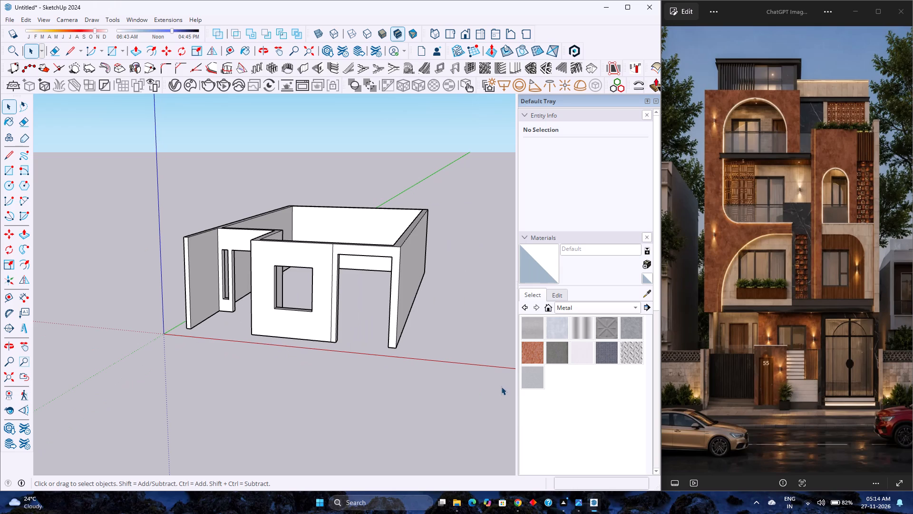
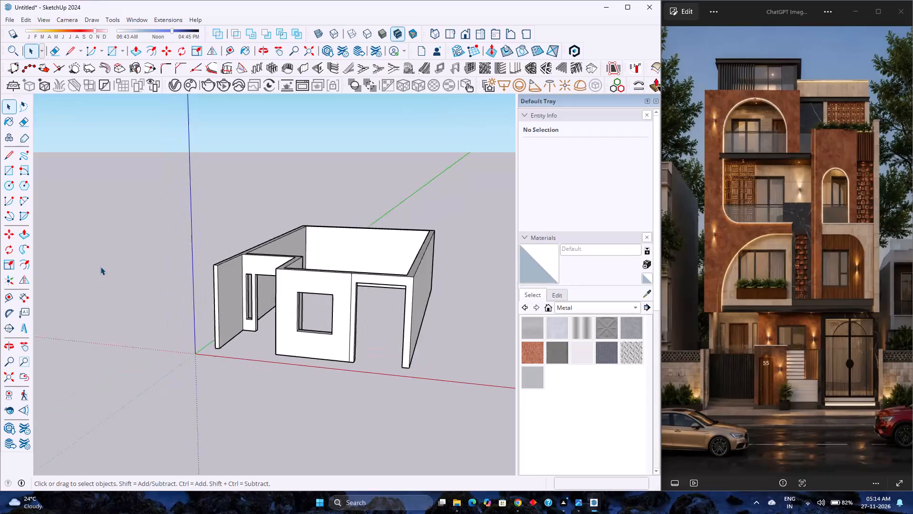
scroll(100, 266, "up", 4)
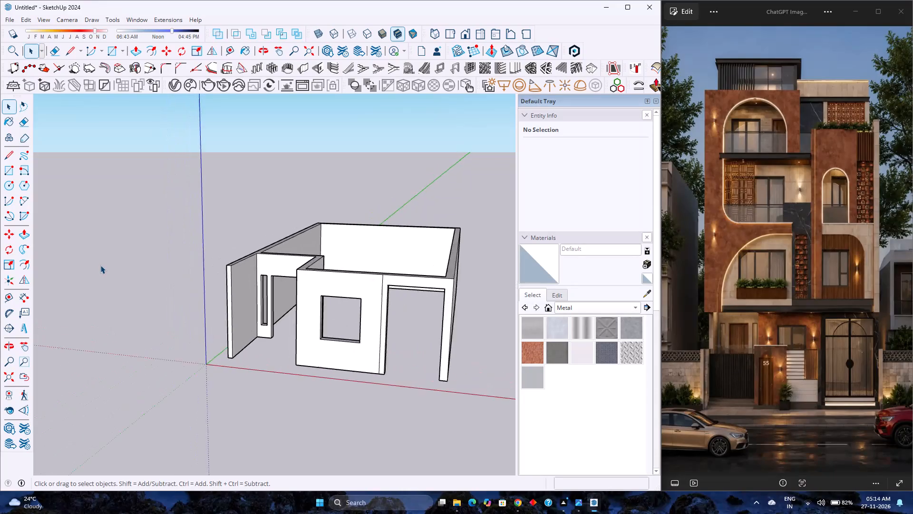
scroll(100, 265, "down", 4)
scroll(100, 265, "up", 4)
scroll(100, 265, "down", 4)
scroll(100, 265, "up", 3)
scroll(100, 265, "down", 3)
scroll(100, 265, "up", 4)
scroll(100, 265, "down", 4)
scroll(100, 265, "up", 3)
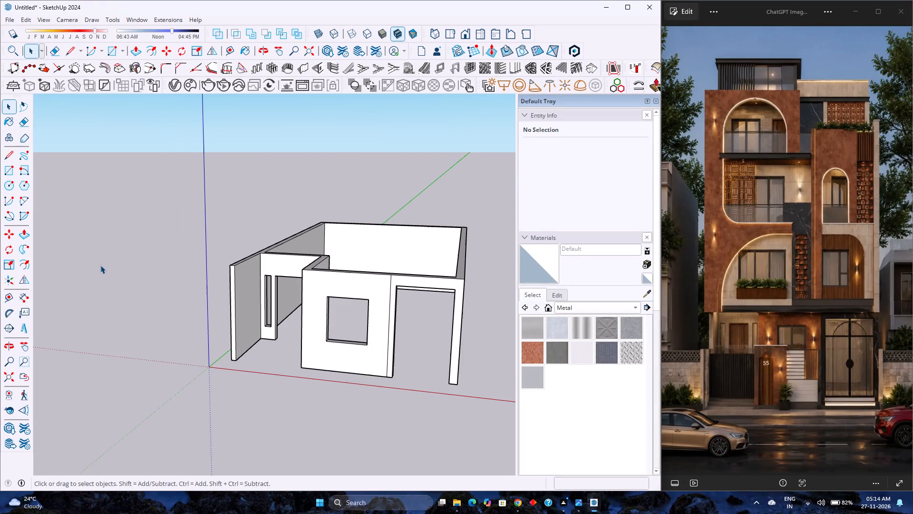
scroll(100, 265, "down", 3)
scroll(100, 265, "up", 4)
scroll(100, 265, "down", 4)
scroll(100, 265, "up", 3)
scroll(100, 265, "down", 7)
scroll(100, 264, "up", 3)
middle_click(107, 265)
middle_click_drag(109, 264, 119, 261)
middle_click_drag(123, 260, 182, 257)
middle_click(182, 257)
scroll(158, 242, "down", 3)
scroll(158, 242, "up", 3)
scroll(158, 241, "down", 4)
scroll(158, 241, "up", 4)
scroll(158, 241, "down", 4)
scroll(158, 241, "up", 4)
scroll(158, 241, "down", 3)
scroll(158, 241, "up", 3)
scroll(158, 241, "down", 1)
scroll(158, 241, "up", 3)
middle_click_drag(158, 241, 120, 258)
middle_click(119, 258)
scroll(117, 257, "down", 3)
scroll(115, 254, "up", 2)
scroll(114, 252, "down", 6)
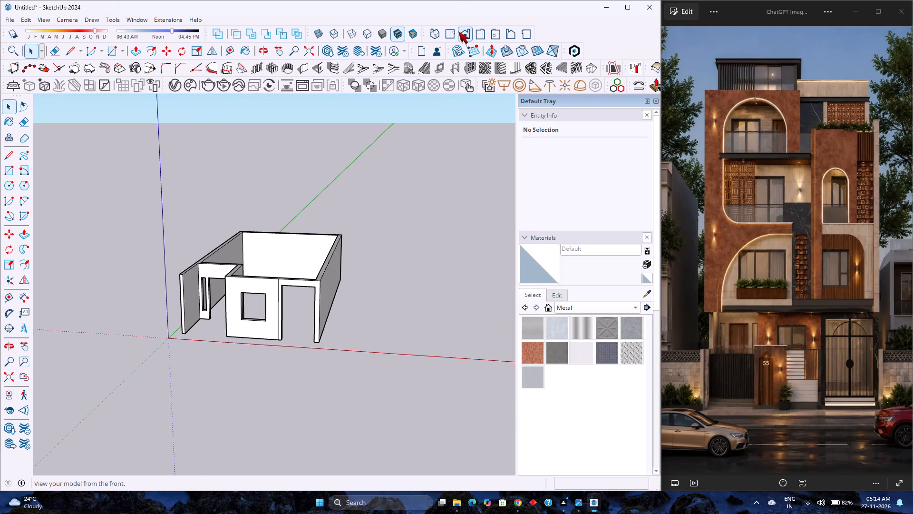
Examine the ground-floor walls and their door and window openings from the standard front view and from angled front views.
left_click(460, 30)
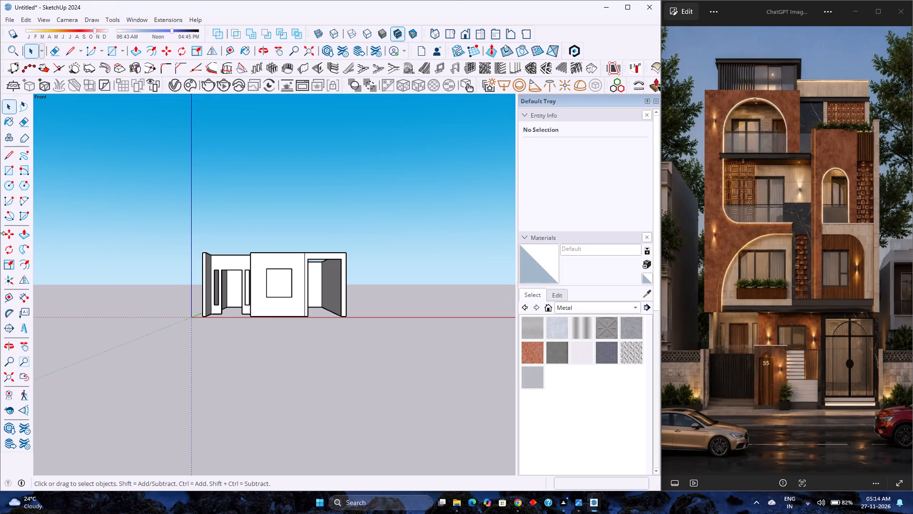
left_click(7, 374)
scroll(270, 165, "down", 2)
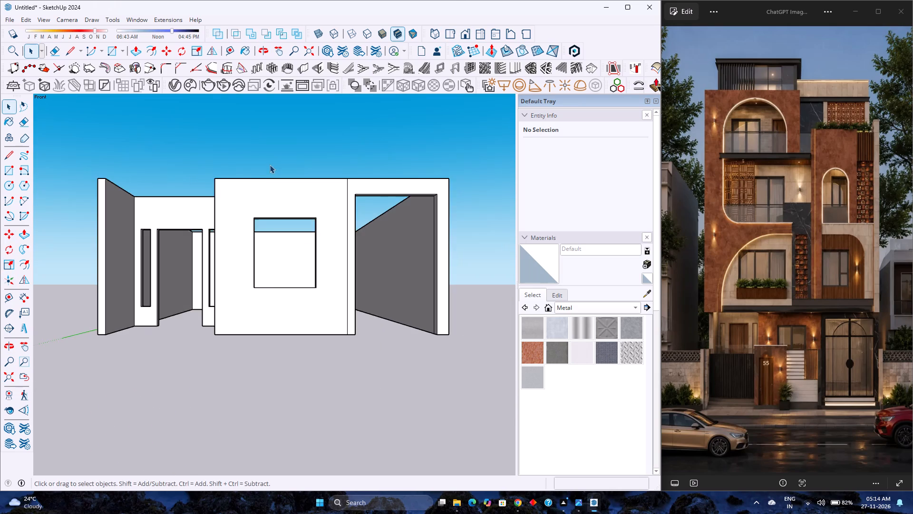
middle_click_drag(268, 165, 248, 254)
middle_click(248, 254)
scroll(246, 206, "down", 2)
scroll(245, 200, "up", 3)
scroll(245, 198, "down", 3)
scroll(245, 198, "up", 2)
scroll(245, 198, "down", 3)
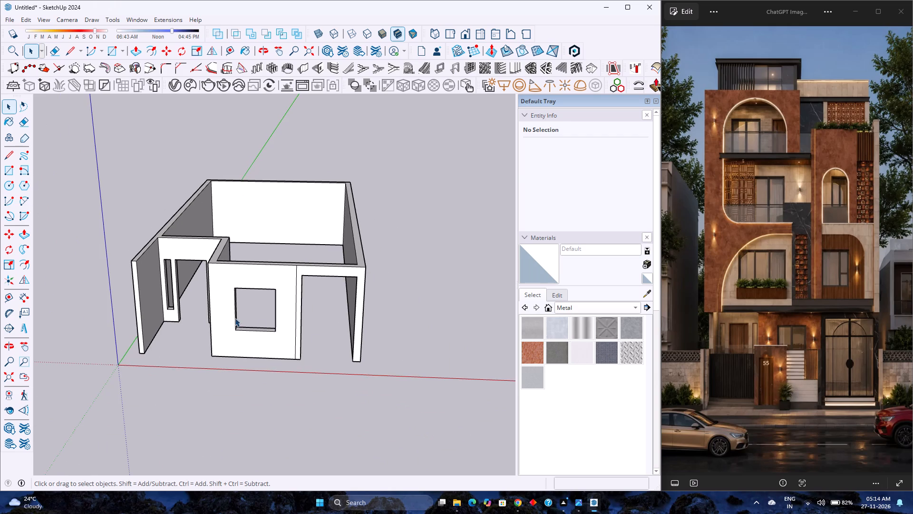
scroll(234, 316, "up", 11)
middle_click_drag(231, 295, 225, 260)
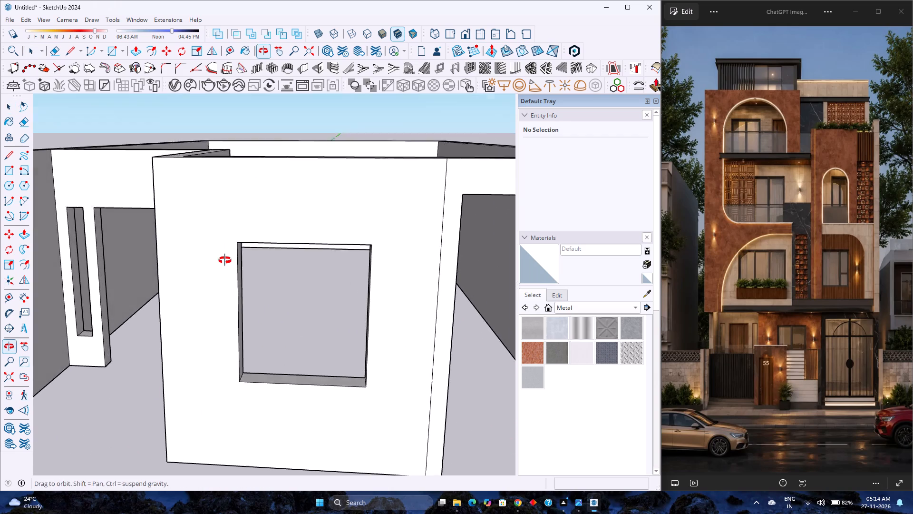
middle_click_drag(225, 260, 225, 260)
middle_click(225, 260)
middle_click(225, 260)
scroll(225, 253, "down", 9)
middle_click_drag(218, 247, 276, 247)
scroll(259, 247, "up", 5)
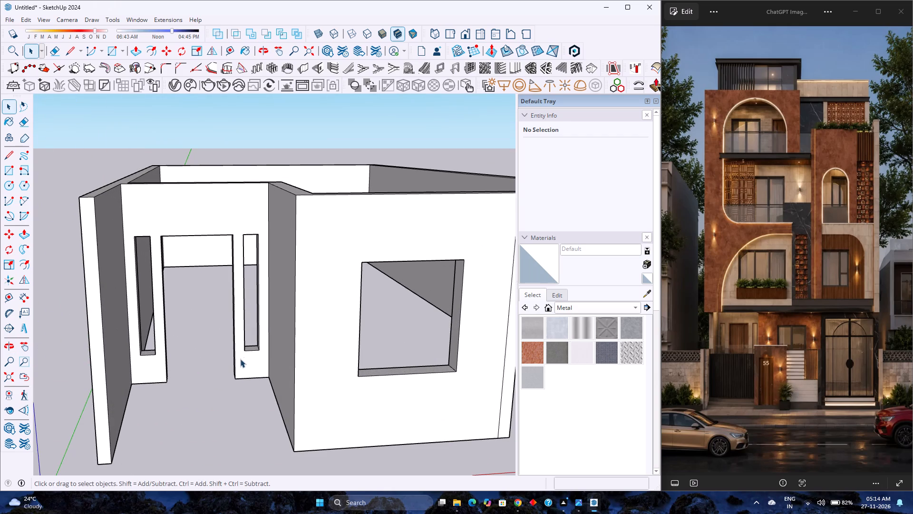
Check the length of the front bottom edge of the narrow opening between the entrance doorway and the projecting window wall.
double_click(250, 354)
scroll(250, 354, "up", 3)
double_click(250, 349)
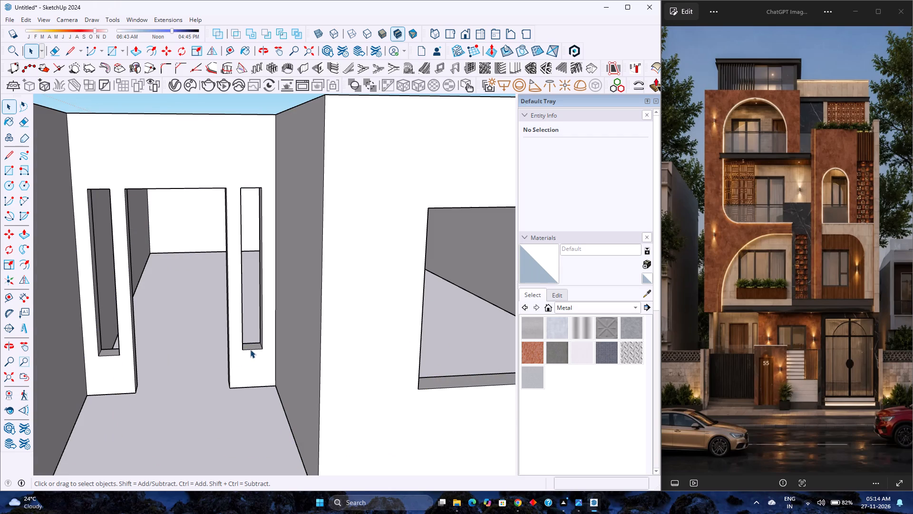
scroll(250, 349, "up", 3)
left_click(250, 349)
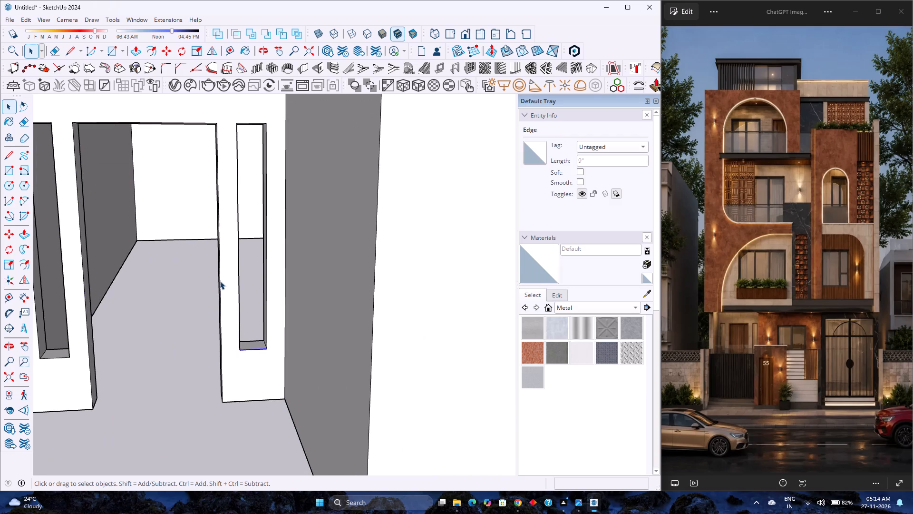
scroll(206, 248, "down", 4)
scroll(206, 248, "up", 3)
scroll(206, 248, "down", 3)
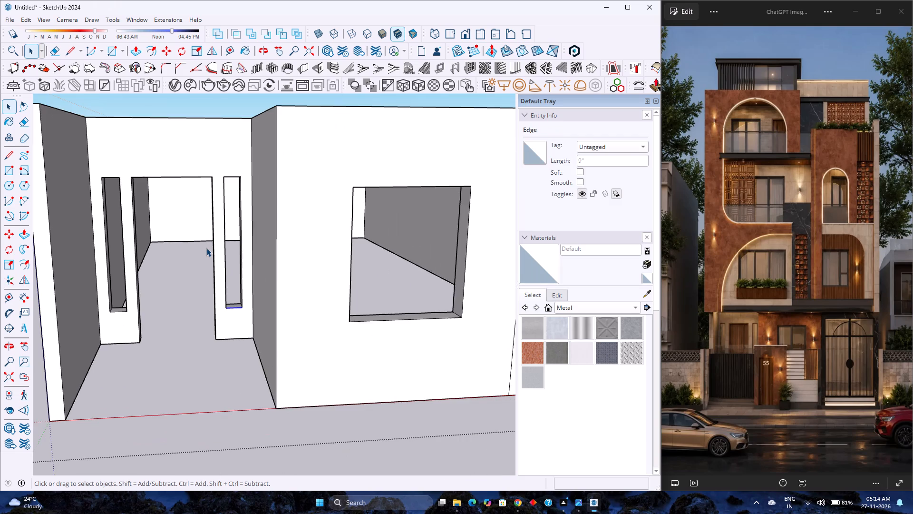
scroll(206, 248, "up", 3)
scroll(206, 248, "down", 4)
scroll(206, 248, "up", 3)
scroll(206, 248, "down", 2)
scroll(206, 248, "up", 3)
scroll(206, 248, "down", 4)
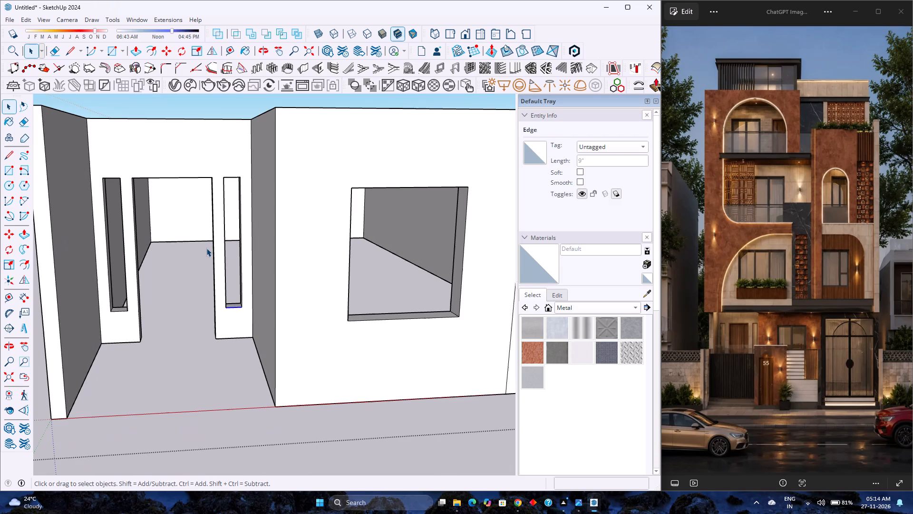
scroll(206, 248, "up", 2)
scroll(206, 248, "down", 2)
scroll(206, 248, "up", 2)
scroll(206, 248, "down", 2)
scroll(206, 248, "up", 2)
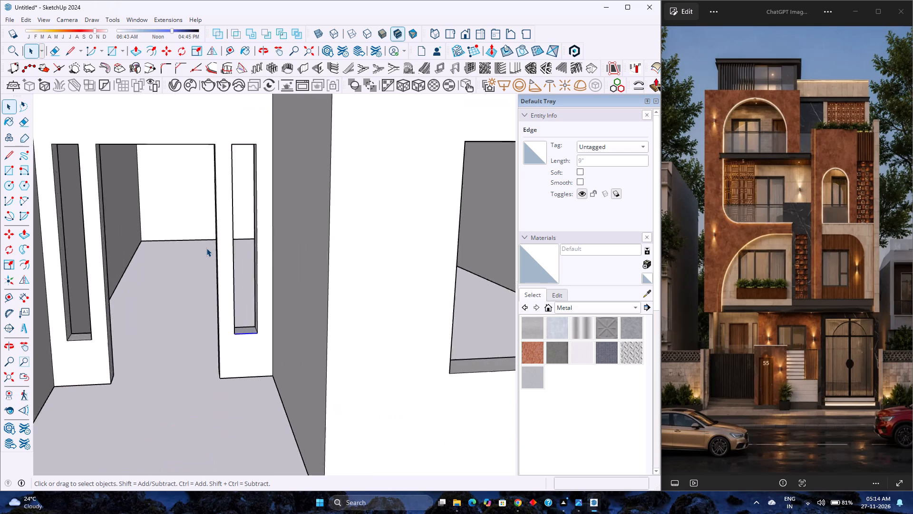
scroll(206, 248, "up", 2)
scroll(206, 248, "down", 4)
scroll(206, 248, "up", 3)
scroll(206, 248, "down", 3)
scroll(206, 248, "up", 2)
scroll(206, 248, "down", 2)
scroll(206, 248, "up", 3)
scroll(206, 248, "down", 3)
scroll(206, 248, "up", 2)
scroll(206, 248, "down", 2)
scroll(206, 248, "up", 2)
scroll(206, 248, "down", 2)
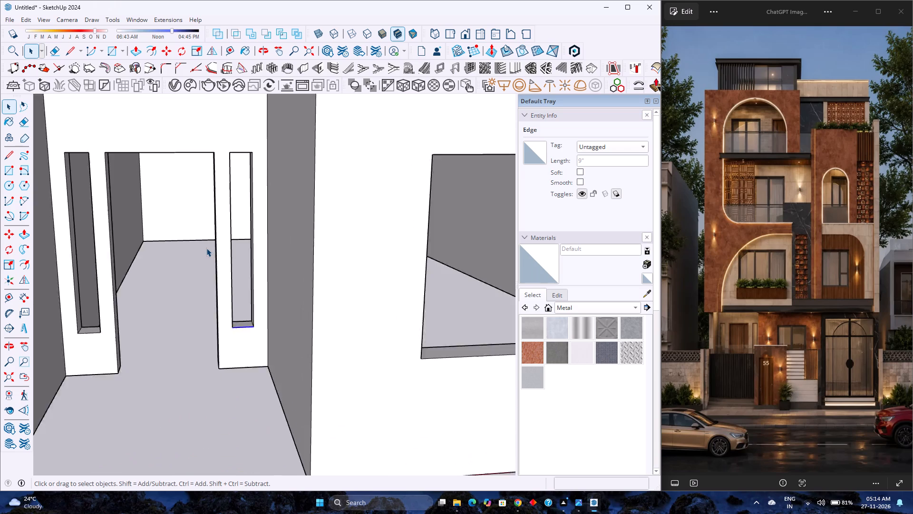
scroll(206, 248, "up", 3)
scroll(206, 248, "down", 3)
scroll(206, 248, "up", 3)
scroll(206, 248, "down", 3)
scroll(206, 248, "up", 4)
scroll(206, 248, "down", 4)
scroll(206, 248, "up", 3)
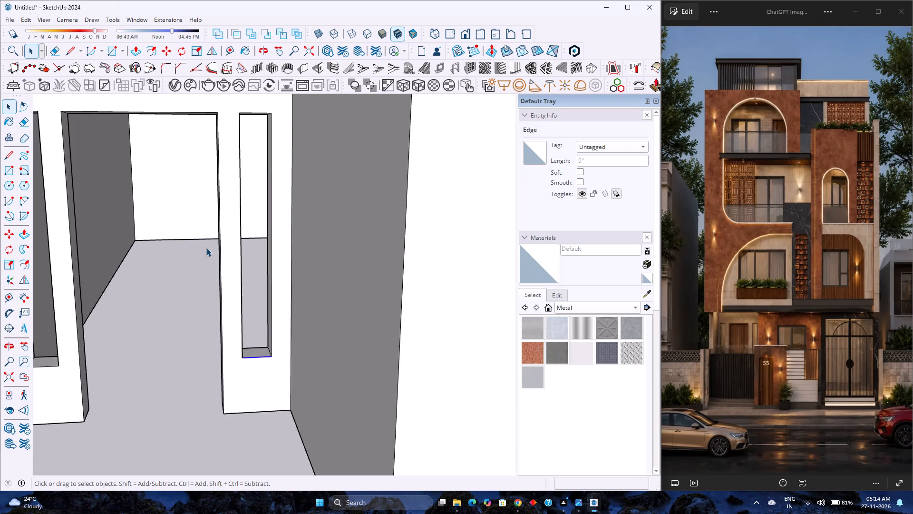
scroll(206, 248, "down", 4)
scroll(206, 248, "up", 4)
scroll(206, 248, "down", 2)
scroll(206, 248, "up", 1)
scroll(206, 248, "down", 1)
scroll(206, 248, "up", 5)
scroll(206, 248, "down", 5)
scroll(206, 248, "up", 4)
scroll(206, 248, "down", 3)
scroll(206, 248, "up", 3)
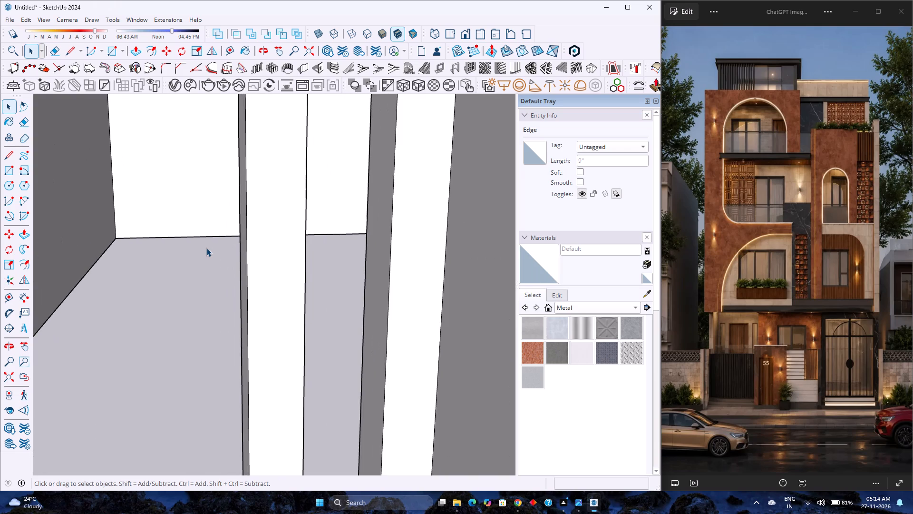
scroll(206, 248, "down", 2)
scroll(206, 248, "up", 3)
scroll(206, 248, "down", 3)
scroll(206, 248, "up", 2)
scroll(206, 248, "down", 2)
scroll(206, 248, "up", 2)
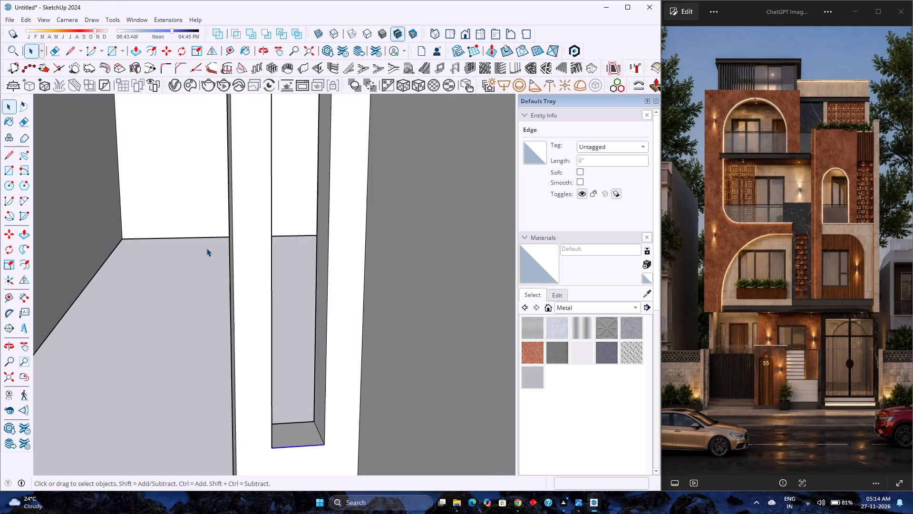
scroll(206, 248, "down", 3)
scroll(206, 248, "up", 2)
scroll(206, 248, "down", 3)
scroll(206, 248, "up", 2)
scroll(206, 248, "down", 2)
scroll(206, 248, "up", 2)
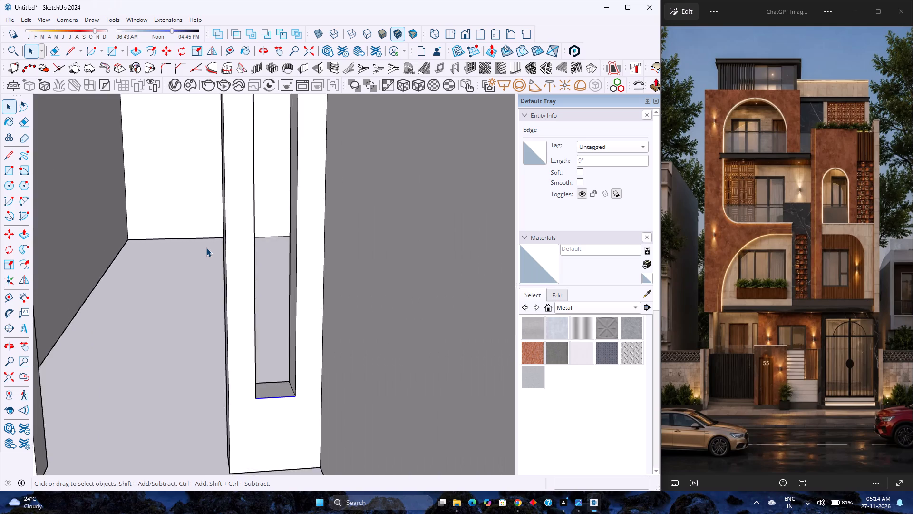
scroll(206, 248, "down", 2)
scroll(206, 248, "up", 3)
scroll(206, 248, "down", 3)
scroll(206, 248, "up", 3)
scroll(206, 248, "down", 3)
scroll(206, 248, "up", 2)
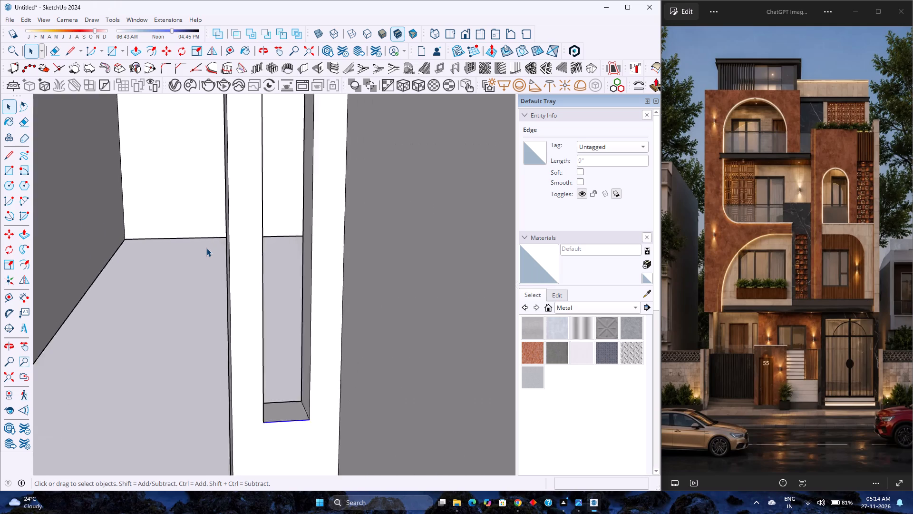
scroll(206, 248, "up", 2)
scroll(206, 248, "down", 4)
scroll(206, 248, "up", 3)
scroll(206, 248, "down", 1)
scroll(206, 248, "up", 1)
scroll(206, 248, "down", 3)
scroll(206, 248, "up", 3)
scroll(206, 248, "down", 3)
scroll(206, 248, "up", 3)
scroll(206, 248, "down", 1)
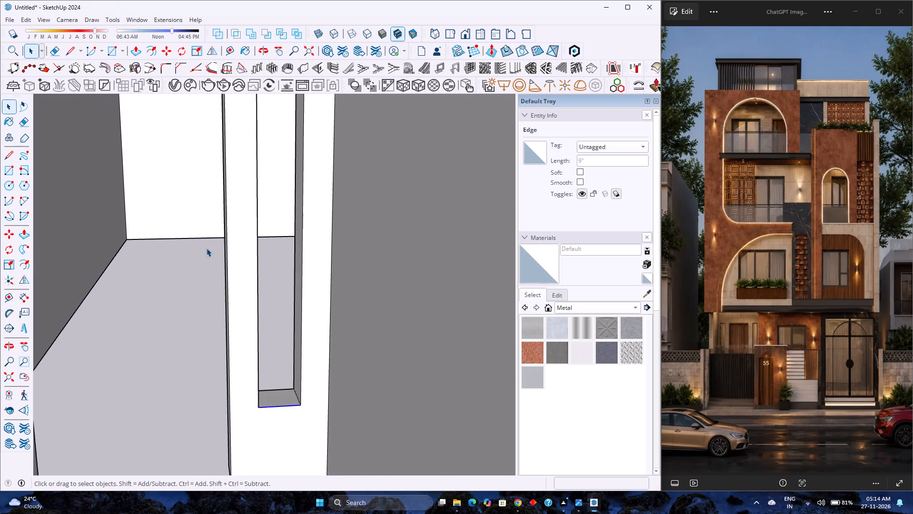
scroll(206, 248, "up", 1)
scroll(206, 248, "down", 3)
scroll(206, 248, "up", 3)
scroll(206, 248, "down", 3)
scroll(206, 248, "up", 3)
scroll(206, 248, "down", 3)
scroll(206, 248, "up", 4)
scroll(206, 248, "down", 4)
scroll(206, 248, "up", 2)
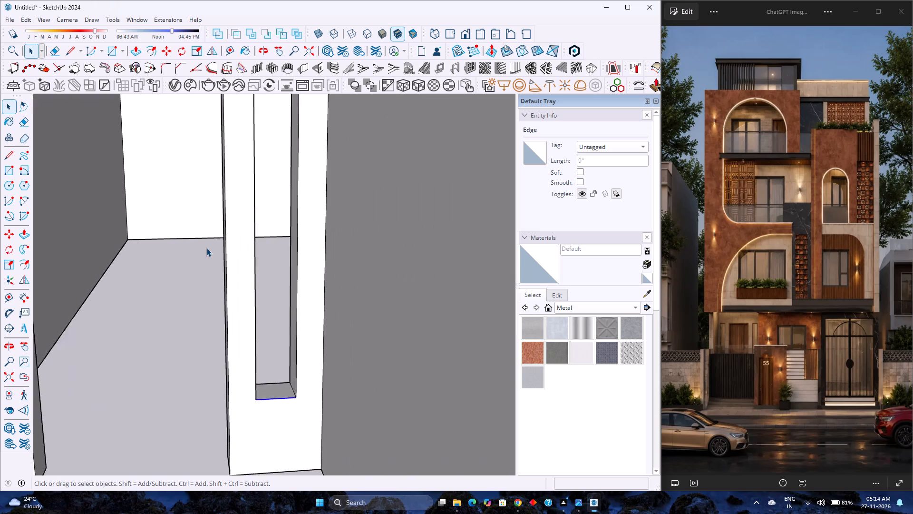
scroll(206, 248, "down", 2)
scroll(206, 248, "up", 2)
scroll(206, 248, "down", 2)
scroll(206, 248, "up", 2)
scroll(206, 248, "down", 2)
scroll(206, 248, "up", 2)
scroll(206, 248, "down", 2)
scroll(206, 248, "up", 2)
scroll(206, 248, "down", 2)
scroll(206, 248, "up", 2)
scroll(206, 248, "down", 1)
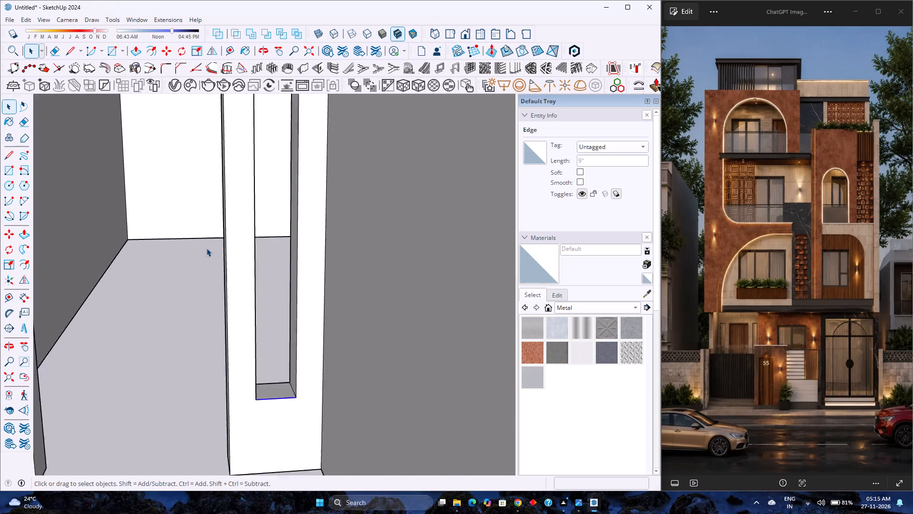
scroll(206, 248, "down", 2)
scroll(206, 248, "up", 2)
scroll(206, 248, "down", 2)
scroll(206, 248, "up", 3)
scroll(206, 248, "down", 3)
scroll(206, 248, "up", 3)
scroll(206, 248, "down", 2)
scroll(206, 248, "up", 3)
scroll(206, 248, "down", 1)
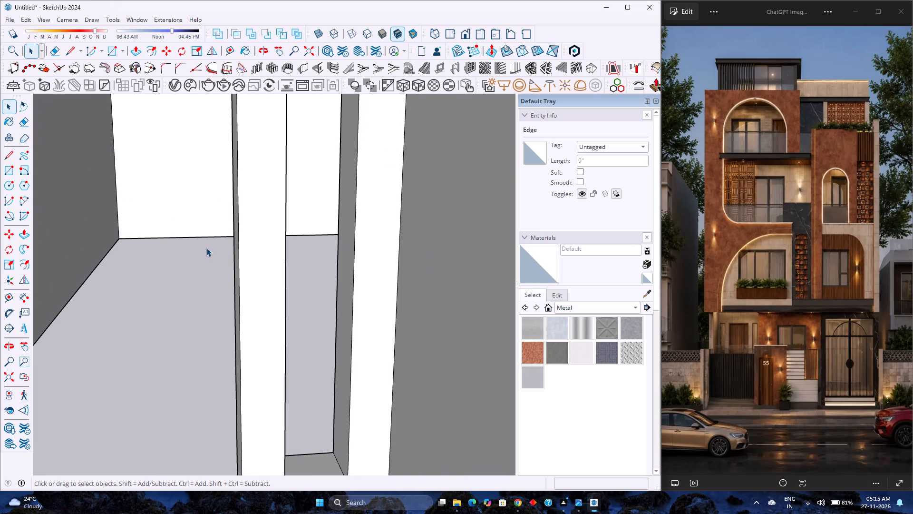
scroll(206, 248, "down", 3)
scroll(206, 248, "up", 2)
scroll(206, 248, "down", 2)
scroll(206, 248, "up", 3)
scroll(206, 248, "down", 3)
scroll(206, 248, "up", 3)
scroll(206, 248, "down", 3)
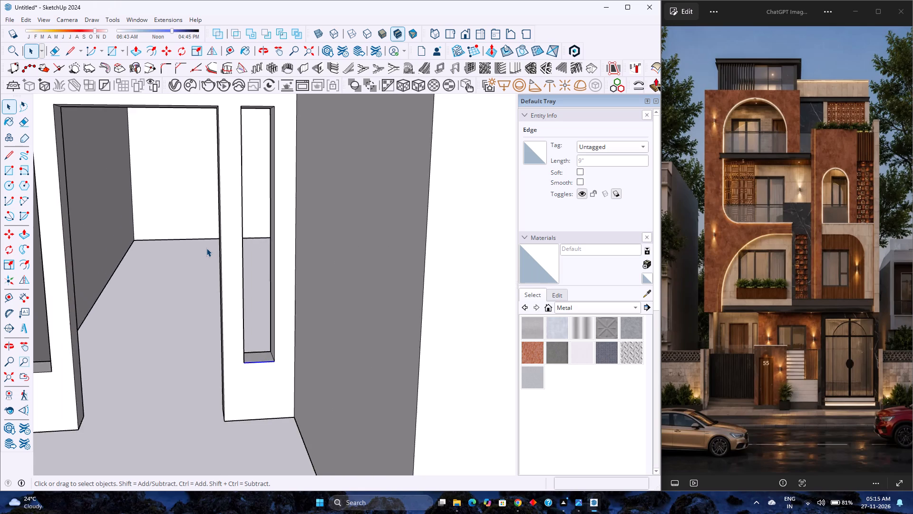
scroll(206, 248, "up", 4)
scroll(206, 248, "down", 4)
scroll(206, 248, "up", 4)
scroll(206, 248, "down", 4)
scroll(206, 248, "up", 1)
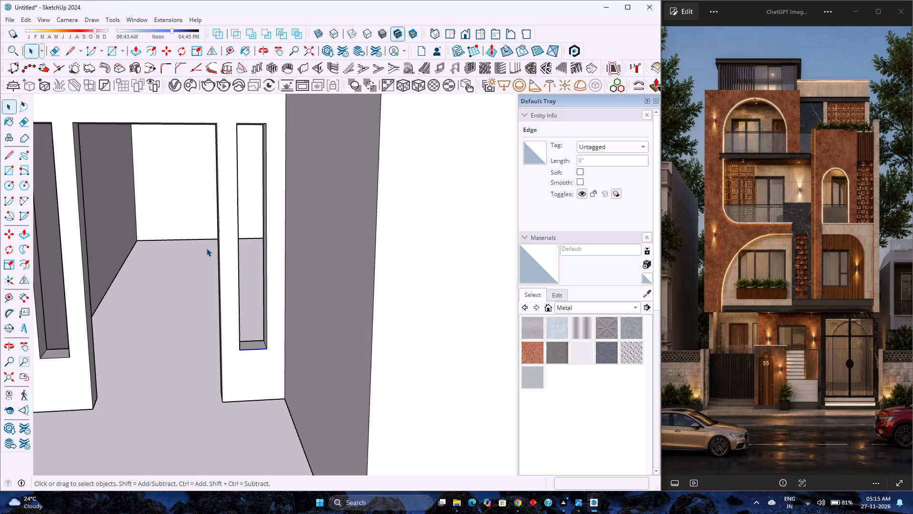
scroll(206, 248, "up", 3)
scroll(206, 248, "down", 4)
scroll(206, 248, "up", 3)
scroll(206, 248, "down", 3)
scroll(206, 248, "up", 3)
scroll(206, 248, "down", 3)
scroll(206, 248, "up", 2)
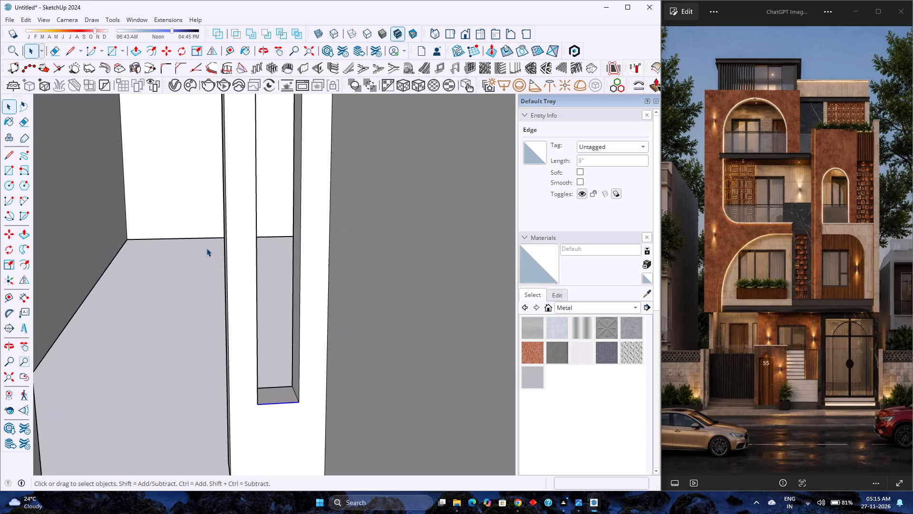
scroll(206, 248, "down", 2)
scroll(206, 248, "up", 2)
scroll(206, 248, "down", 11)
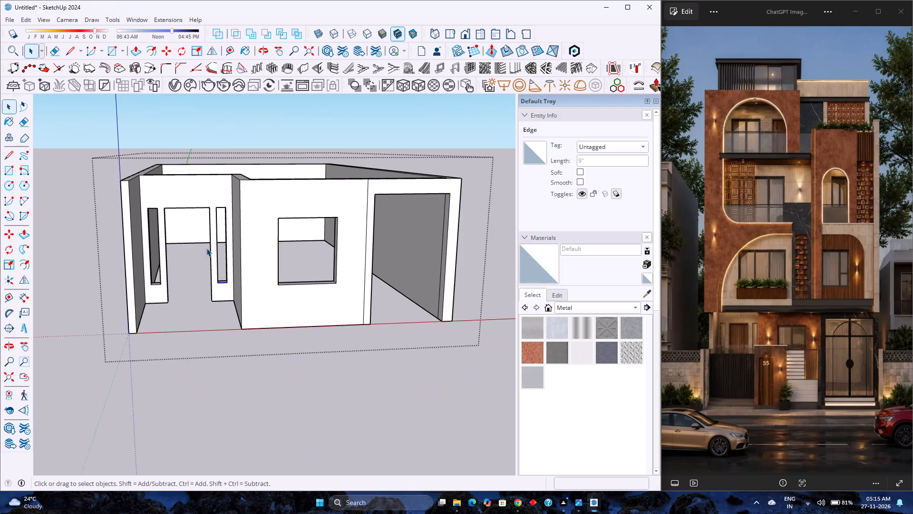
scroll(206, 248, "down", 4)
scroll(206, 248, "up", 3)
Reopen the ground-floor walls for editing, select all their connected faces and edges, and make them a group.
right_click(206, 248)
left_click(95, 253)
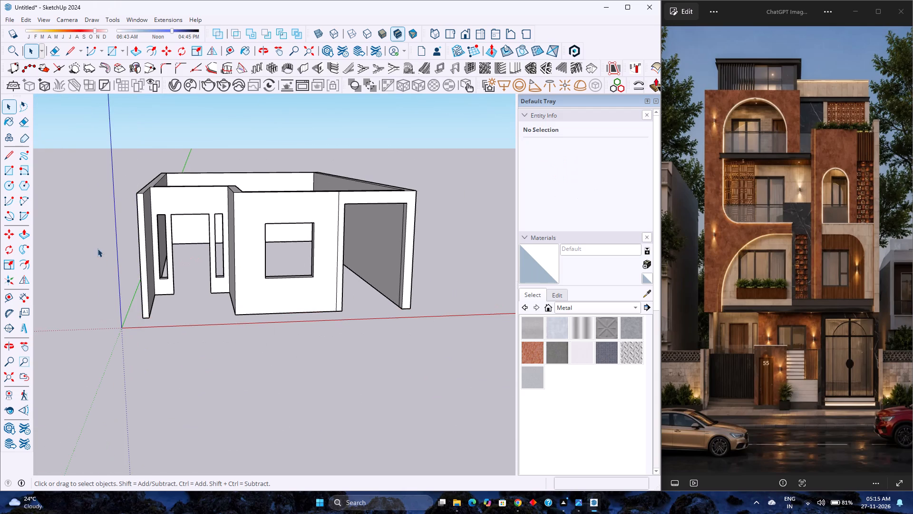
double_click(160, 232)
scroll(160, 232, "up", 6)
scroll(160, 232, "down", 3)
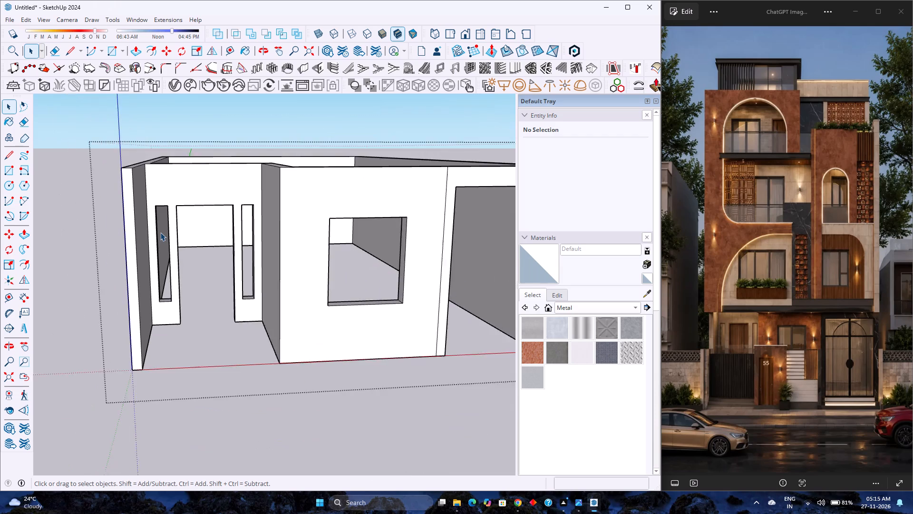
scroll(160, 232, "up", 2)
scroll(160, 232, "down", 3)
scroll(160, 232, "up", 3)
scroll(160, 232, "down", 3)
scroll(160, 232, "up", 3)
scroll(160, 232, "down", 3)
scroll(160, 232, "up", 2)
scroll(160, 232, "down", 2)
scroll(160, 232, "up", 2)
scroll(160, 232, "down", 2)
scroll(160, 232, "up", 1)
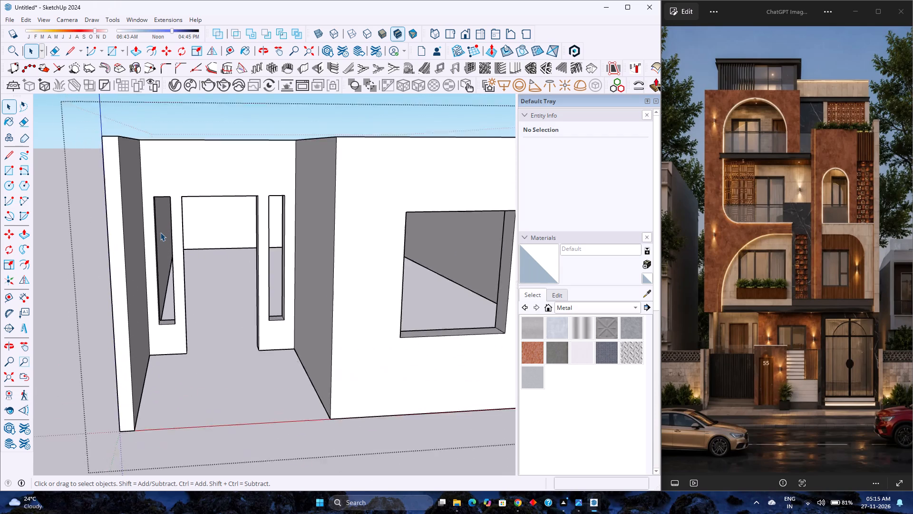
scroll(160, 232, "up", 1)
scroll(160, 232, "down", 1)
scroll(160, 232, "up", 3)
scroll(160, 232, "down", 4)
scroll(160, 232, "up", 1)
triple_click(185, 186)
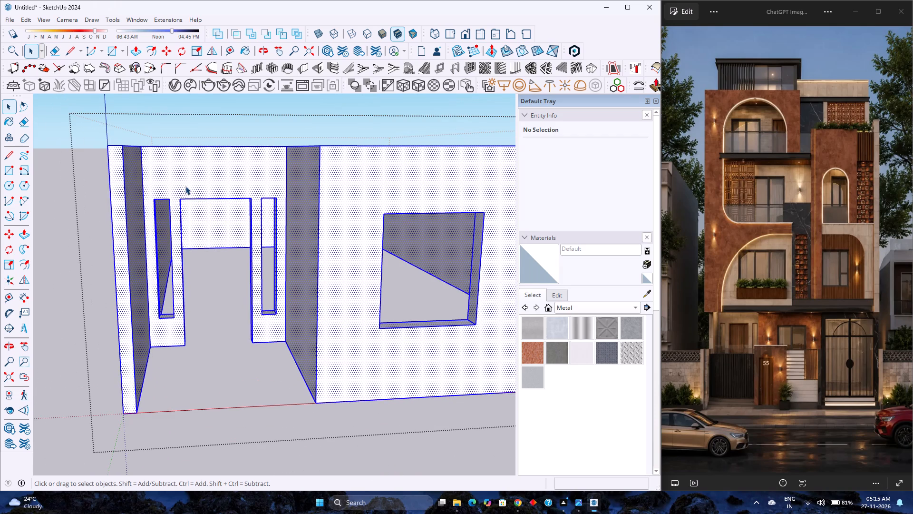
left_click(185, 186)
right_click(185, 186)
left_click(233, 271)
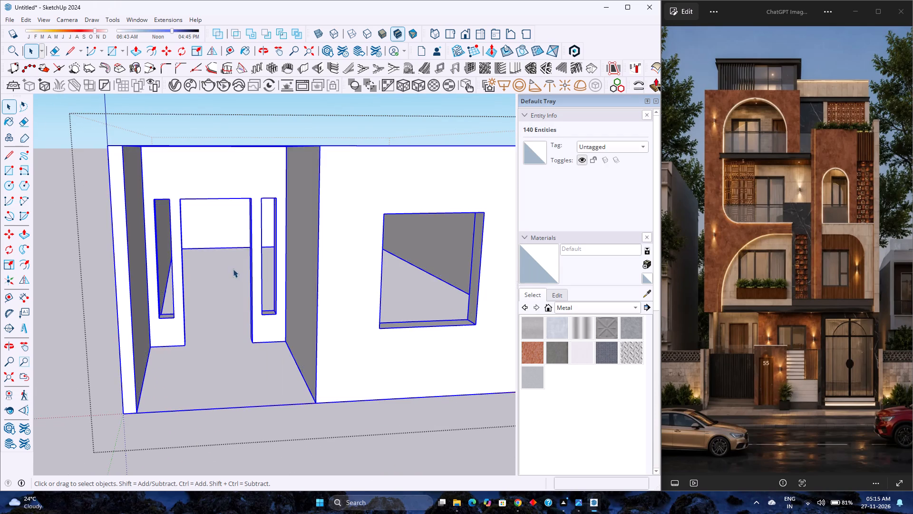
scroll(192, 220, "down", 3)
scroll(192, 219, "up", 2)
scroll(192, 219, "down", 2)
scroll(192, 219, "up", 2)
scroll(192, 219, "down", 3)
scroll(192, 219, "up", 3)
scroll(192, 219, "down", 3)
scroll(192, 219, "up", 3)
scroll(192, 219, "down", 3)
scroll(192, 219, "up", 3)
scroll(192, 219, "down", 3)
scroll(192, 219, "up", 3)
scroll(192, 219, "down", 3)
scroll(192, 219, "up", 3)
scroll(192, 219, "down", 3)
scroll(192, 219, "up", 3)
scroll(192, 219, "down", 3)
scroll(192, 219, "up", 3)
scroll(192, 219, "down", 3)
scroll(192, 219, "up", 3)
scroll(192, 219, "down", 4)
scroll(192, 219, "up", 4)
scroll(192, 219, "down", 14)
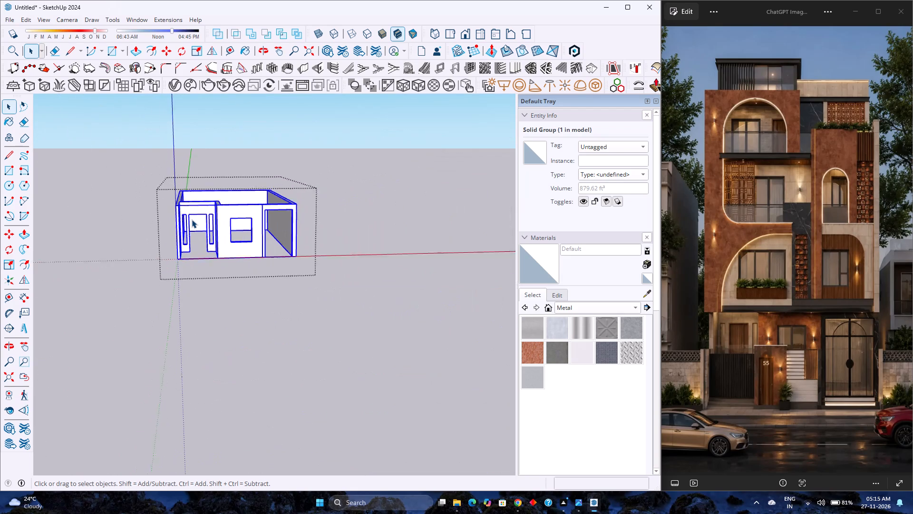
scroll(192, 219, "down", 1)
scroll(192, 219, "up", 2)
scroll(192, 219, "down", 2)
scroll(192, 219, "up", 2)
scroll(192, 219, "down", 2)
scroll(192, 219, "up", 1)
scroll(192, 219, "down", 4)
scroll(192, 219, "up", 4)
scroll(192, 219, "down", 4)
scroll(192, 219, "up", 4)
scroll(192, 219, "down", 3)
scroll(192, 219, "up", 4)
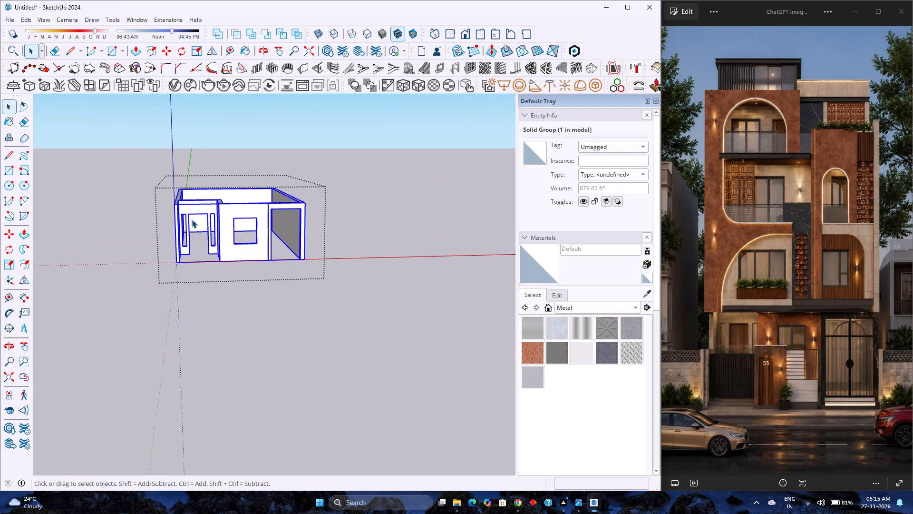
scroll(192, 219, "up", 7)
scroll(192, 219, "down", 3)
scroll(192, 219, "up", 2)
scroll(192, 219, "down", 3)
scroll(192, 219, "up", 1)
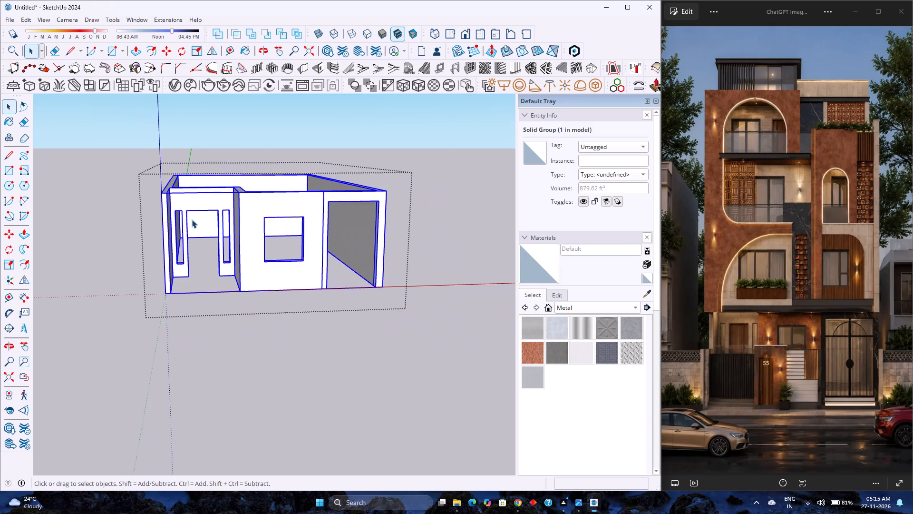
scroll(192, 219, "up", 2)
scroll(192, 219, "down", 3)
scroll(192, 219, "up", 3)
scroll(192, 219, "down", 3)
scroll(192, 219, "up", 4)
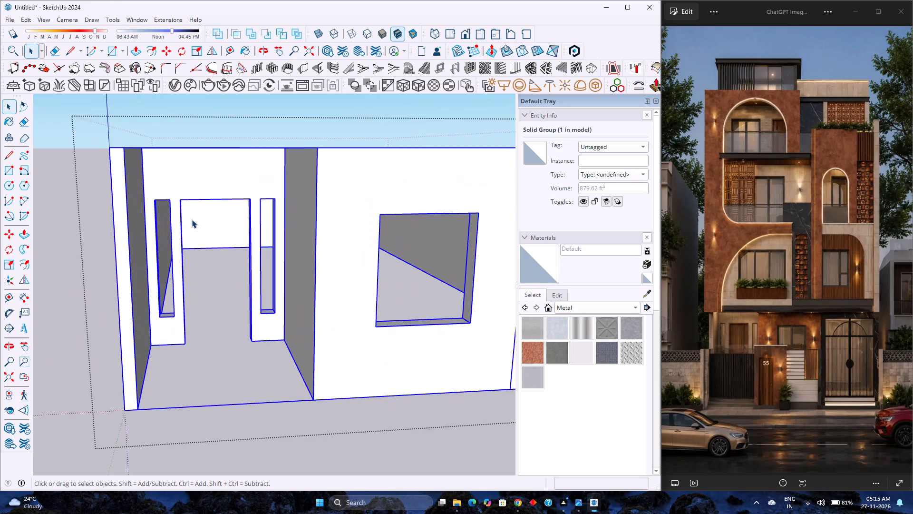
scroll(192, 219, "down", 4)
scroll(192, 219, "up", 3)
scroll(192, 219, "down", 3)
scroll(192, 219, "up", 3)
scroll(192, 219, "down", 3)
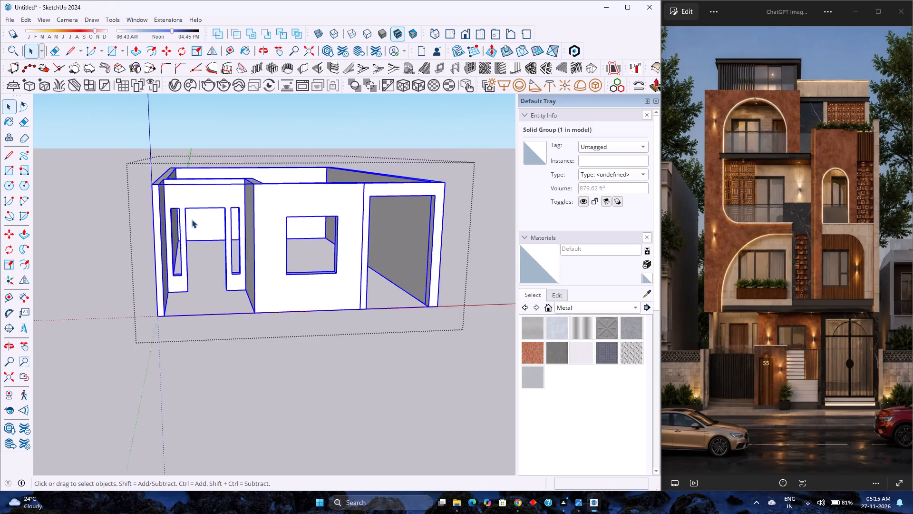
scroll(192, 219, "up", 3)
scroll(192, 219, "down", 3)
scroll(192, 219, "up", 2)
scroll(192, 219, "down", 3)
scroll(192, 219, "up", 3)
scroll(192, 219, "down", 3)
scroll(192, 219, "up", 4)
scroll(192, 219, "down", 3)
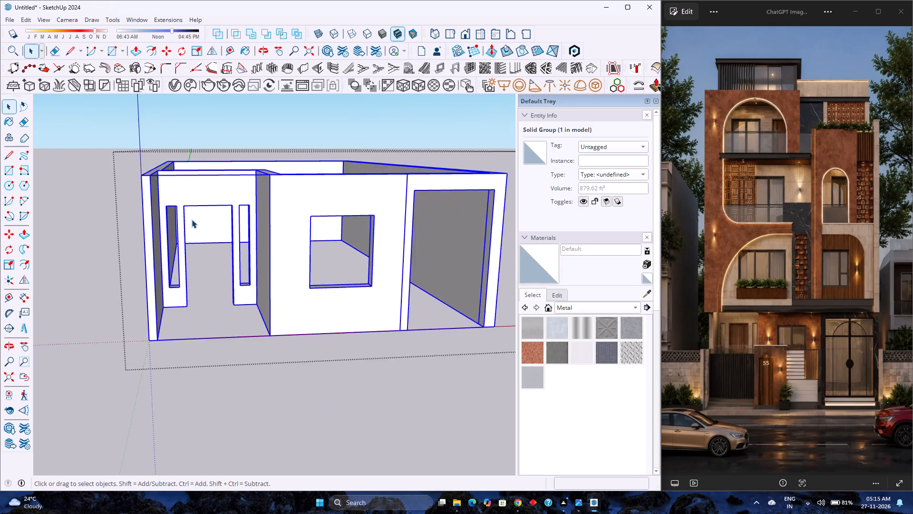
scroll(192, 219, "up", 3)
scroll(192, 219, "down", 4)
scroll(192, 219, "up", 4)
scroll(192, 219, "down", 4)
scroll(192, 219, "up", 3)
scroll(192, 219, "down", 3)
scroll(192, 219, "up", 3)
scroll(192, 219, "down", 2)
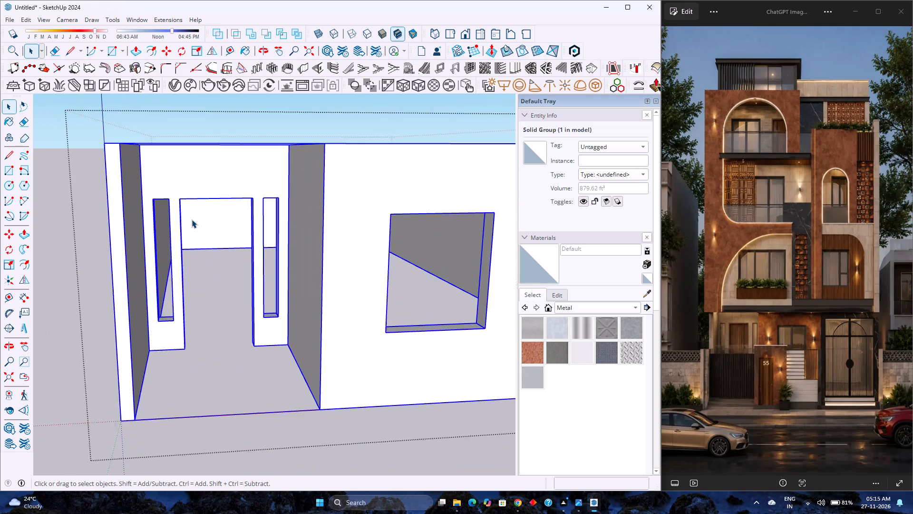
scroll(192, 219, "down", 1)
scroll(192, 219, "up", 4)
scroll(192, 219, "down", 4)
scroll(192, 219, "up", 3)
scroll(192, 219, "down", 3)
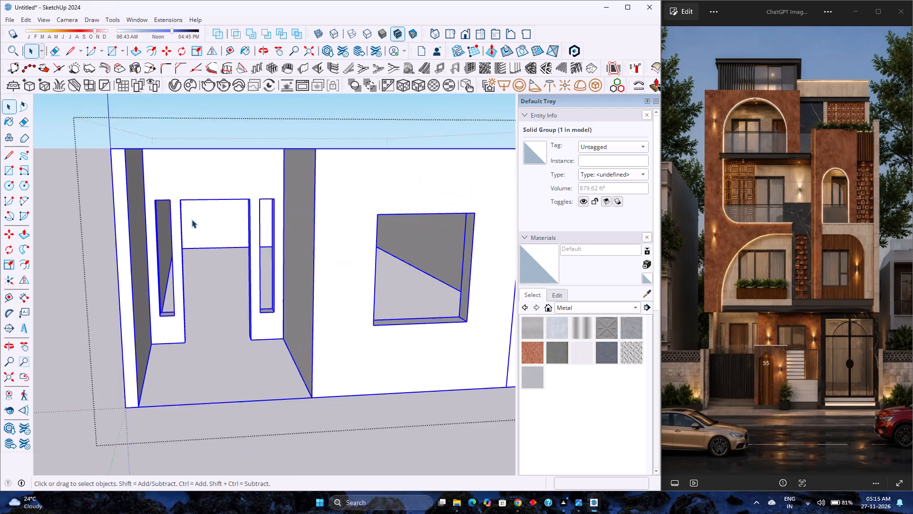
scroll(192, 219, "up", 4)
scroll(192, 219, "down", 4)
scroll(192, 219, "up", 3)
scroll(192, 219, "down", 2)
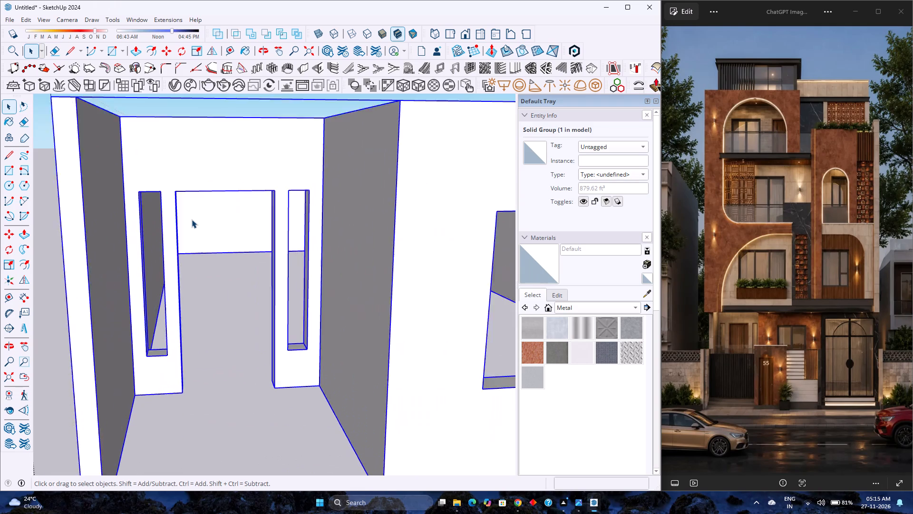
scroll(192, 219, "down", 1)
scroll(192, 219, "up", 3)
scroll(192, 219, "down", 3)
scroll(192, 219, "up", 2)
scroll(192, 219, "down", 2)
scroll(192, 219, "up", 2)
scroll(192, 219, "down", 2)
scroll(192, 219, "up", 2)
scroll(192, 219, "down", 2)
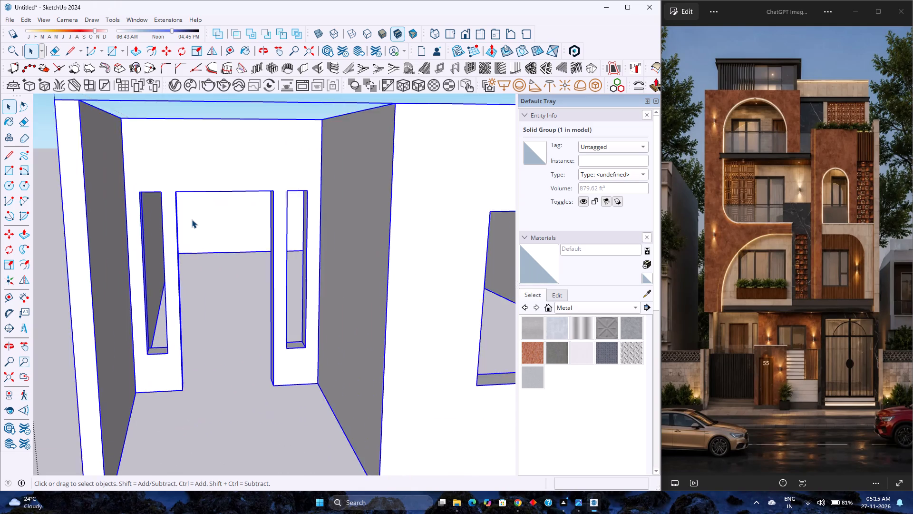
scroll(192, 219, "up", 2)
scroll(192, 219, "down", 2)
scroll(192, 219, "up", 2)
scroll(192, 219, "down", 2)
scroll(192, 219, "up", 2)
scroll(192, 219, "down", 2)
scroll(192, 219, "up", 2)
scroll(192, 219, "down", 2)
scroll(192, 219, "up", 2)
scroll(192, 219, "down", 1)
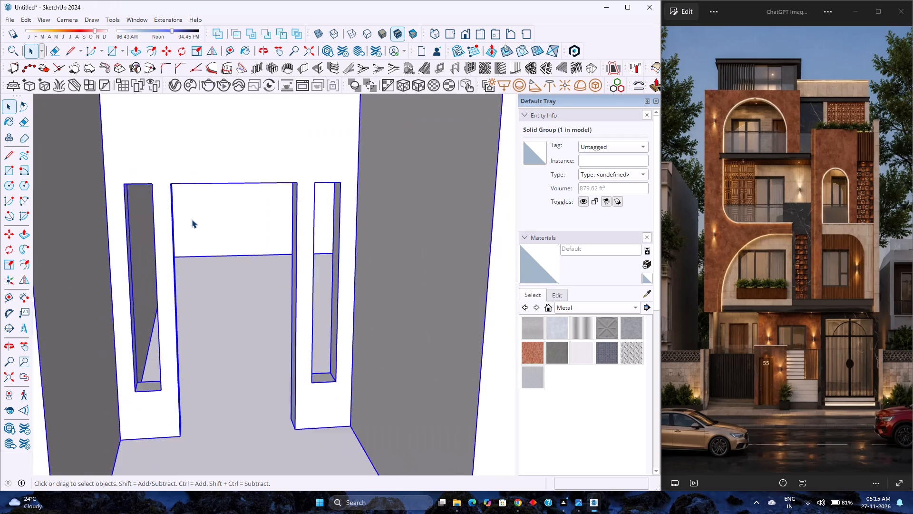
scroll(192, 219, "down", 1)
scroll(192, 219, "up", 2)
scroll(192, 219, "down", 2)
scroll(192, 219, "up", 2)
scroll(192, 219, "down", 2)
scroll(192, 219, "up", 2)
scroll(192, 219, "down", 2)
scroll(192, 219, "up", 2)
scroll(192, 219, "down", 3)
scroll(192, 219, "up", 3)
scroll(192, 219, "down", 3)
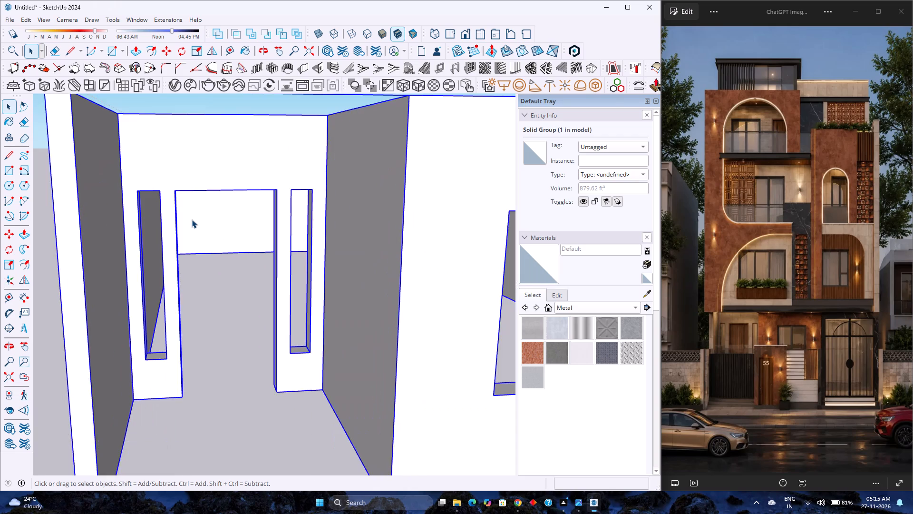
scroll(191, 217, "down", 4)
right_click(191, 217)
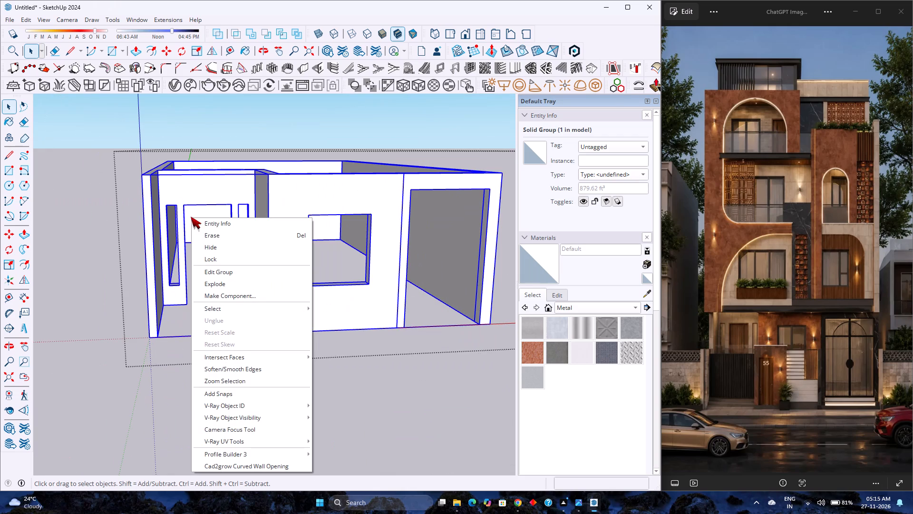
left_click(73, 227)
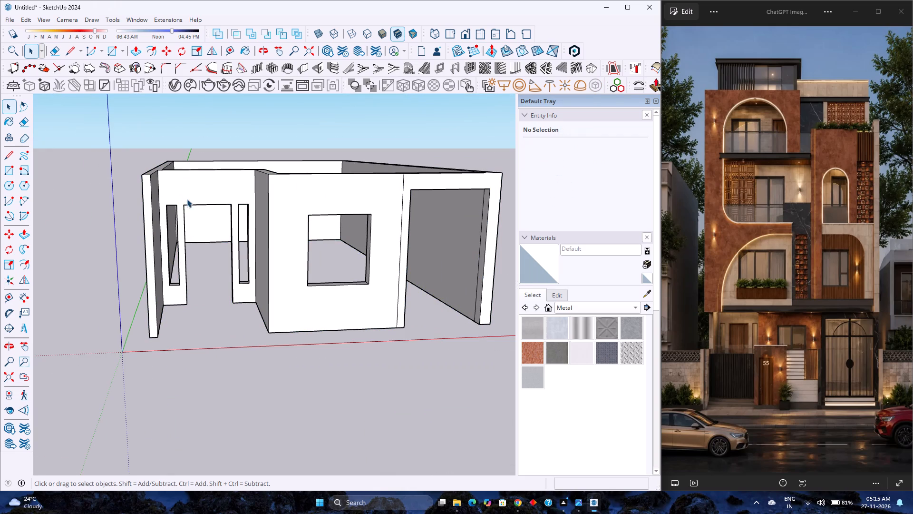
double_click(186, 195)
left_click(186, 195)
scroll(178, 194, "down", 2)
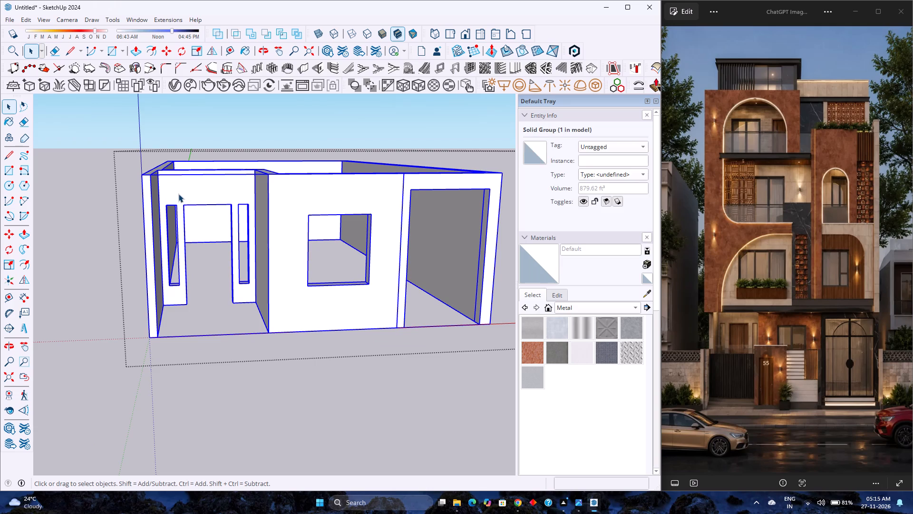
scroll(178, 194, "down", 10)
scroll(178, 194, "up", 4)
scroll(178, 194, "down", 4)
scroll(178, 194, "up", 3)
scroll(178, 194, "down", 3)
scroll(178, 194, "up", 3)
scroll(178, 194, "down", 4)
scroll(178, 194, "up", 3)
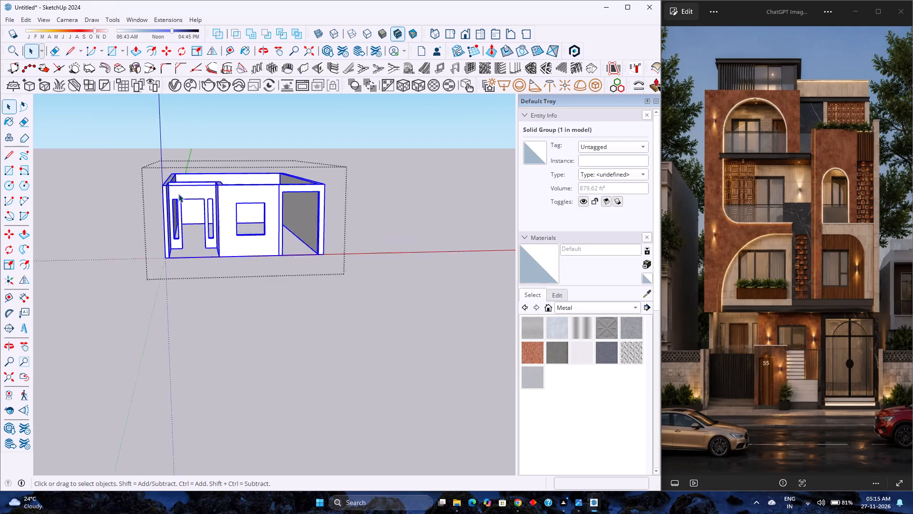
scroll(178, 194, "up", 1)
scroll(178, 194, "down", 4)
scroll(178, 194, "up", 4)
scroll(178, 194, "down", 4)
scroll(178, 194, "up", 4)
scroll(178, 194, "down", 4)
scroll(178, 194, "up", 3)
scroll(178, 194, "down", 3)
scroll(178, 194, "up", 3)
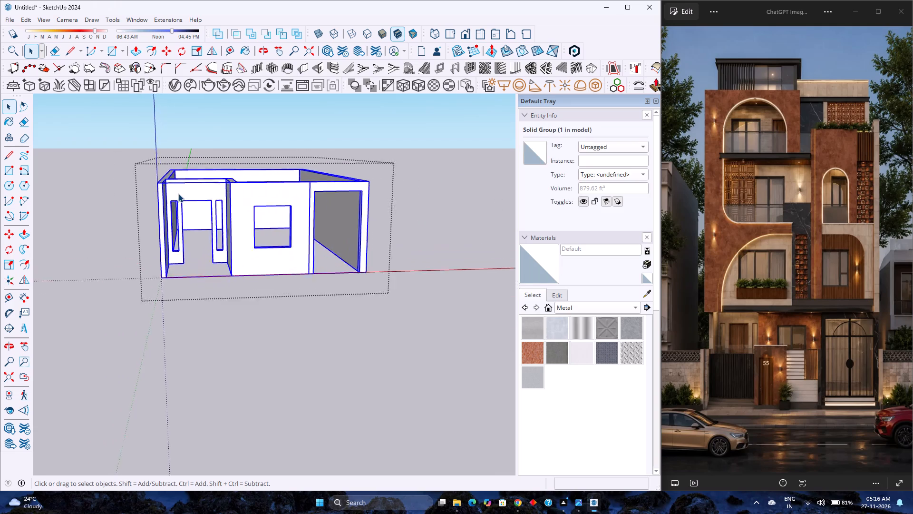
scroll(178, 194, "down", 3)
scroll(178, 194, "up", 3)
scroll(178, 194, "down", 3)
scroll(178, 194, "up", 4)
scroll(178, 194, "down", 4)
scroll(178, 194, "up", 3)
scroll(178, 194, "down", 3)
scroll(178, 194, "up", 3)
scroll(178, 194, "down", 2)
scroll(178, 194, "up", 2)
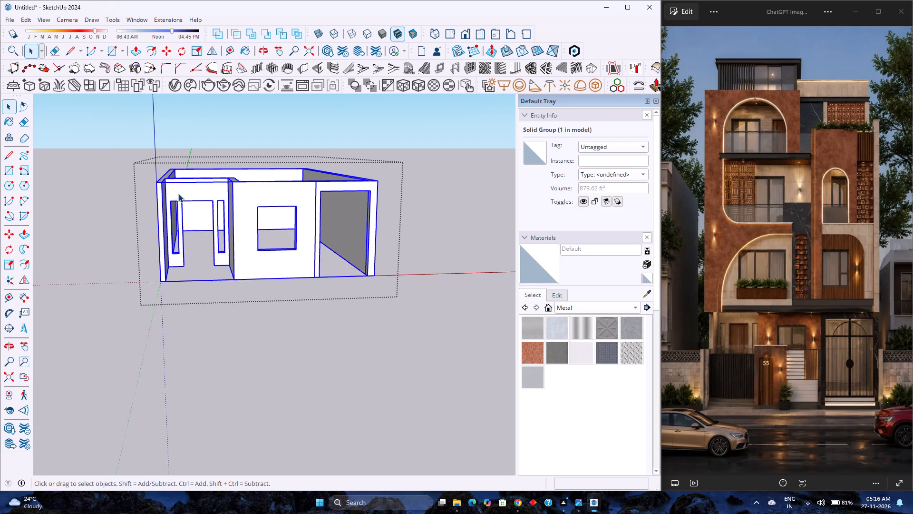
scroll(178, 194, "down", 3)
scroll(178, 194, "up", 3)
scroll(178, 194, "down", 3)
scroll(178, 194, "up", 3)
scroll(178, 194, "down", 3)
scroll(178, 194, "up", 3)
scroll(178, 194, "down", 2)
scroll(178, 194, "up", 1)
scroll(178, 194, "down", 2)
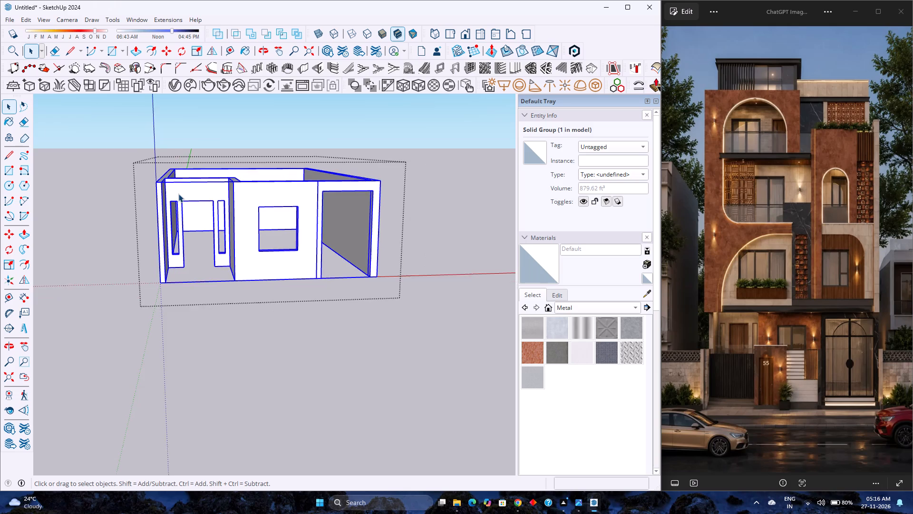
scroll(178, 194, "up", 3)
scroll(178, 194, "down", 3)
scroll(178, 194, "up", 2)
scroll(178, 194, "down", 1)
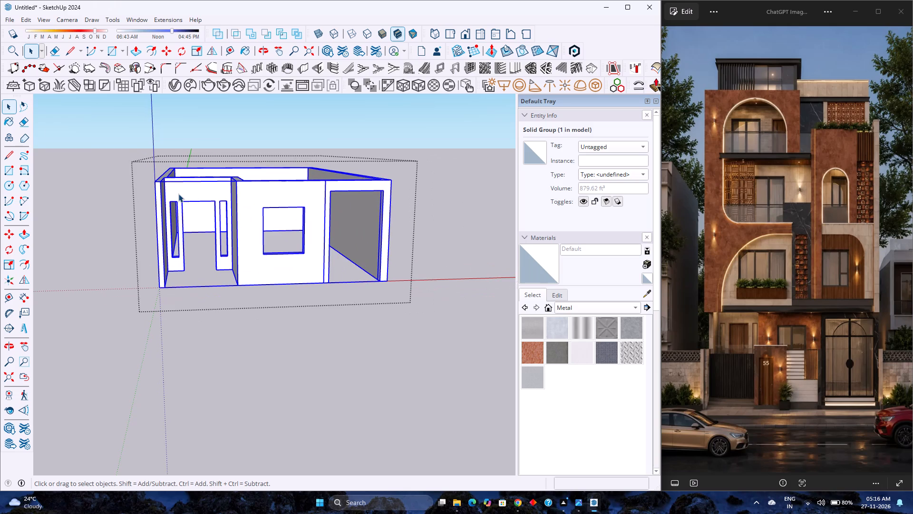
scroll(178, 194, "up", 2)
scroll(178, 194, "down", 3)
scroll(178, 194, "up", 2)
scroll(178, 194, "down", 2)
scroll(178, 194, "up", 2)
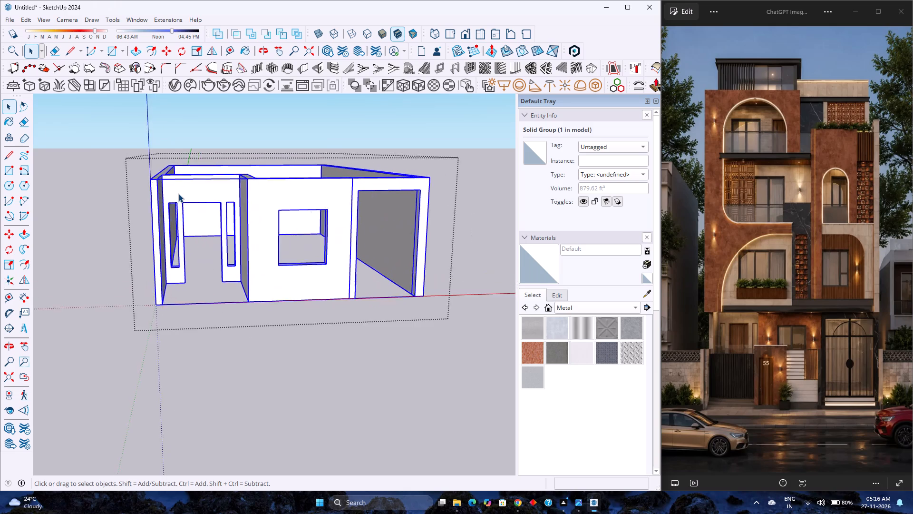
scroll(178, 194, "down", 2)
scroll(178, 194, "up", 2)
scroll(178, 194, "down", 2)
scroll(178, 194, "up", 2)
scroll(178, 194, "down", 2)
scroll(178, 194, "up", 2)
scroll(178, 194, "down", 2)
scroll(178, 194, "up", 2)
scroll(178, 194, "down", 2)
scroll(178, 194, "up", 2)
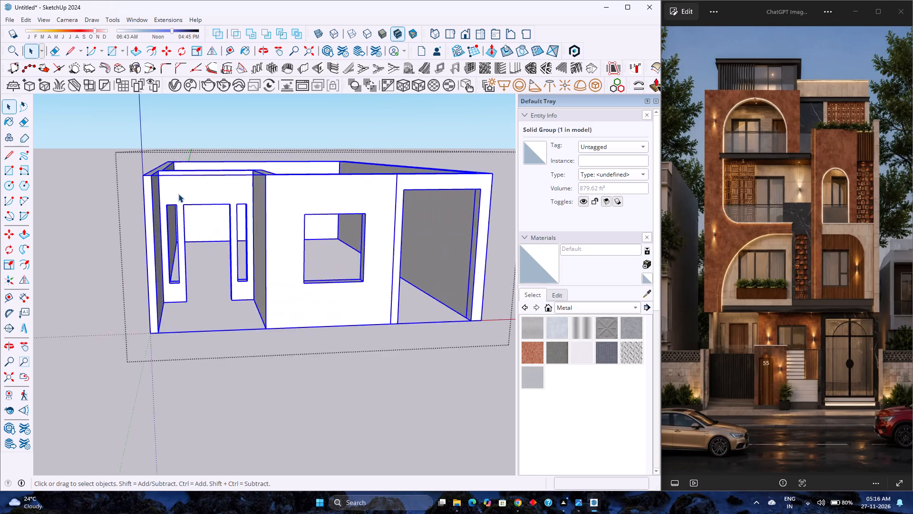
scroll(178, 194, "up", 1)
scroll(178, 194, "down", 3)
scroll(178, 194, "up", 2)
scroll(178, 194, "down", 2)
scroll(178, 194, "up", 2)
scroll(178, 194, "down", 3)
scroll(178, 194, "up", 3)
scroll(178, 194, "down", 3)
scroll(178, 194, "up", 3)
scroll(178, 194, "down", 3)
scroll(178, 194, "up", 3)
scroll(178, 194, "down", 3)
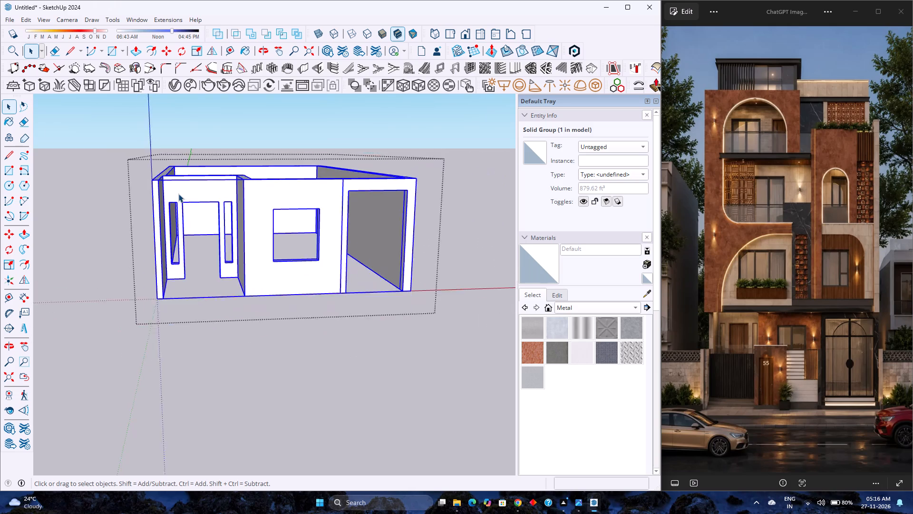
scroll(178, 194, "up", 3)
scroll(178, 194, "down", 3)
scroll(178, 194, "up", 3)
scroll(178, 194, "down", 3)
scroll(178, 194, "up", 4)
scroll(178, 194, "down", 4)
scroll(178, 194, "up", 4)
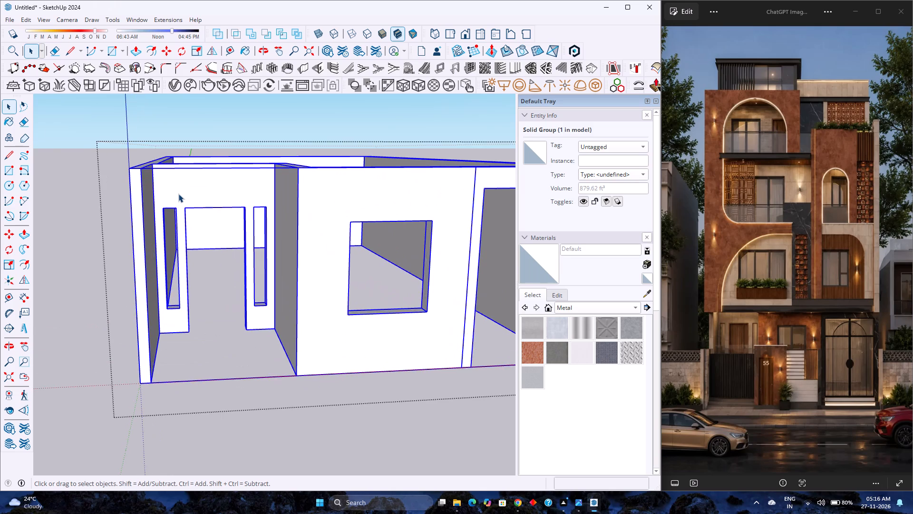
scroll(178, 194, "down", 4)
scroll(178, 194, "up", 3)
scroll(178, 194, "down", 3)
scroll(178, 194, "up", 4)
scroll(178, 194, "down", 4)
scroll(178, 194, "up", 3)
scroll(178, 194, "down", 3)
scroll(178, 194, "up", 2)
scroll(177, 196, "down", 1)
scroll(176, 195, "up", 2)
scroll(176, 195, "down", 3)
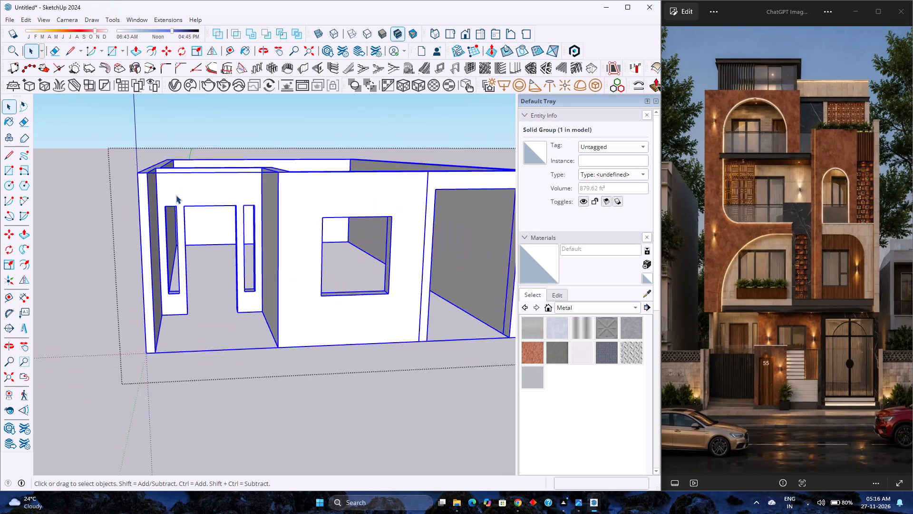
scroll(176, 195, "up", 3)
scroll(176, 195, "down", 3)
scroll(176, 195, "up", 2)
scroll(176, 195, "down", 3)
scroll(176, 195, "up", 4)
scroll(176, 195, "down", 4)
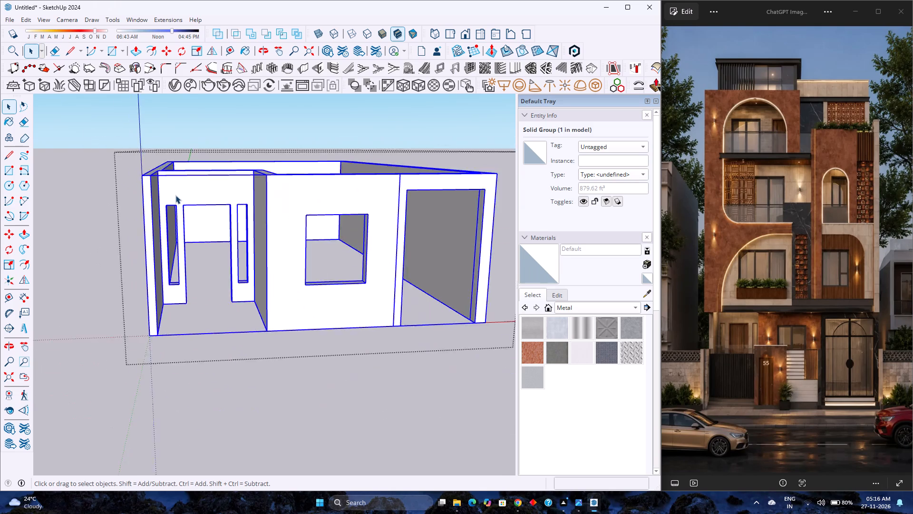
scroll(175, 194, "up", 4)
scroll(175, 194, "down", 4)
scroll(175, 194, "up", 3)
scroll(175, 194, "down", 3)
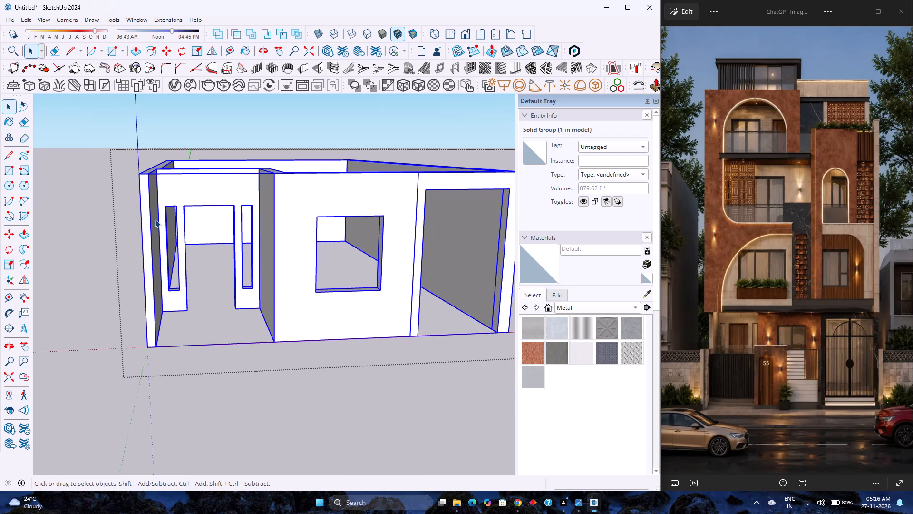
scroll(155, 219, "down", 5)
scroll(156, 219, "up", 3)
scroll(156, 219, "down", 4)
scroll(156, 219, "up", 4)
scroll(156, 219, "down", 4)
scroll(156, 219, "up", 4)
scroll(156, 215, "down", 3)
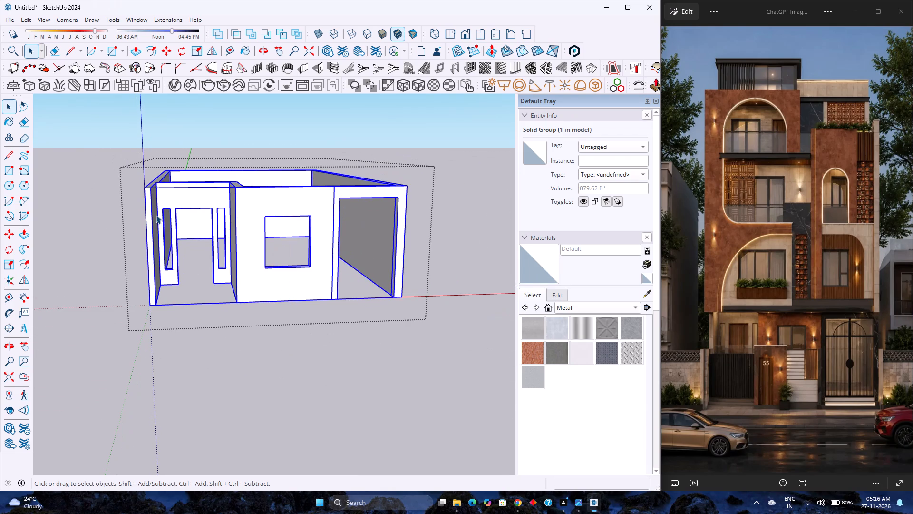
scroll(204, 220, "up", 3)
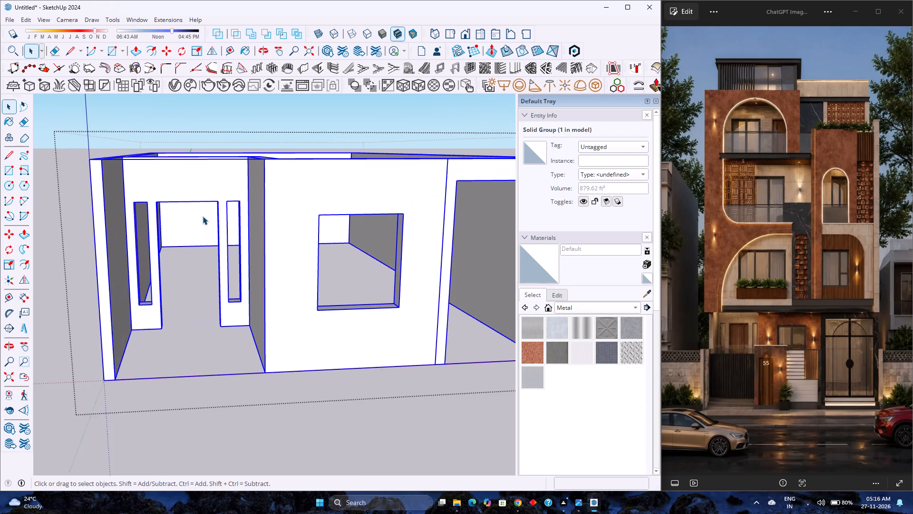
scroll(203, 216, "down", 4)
Inside the ground-floor walls group, draw a line along the bottom front edge of the narrow opening beside the outer side wall, closing it with a face.
middle_click_drag(239, 202, 195, 206)
right_click(195, 206)
middle_click(195, 206)
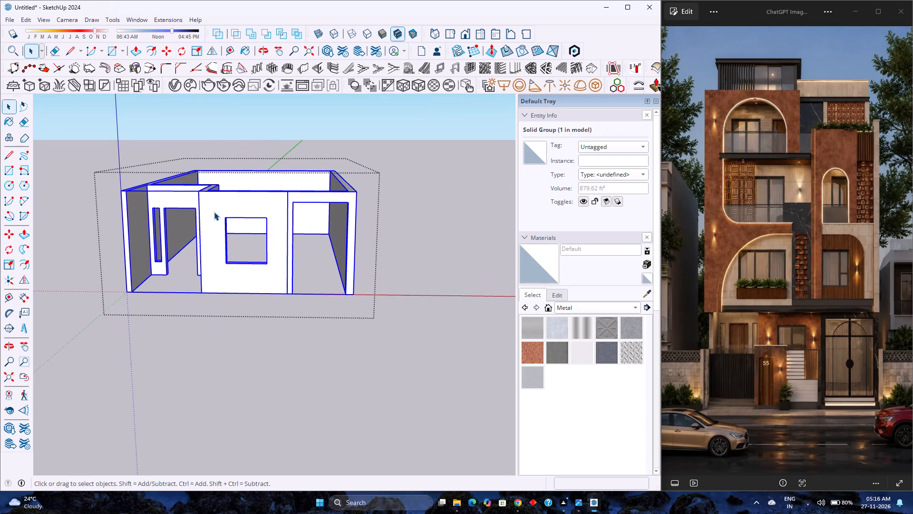
double_click(214, 228)
scroll(213, 227, "up", 4)
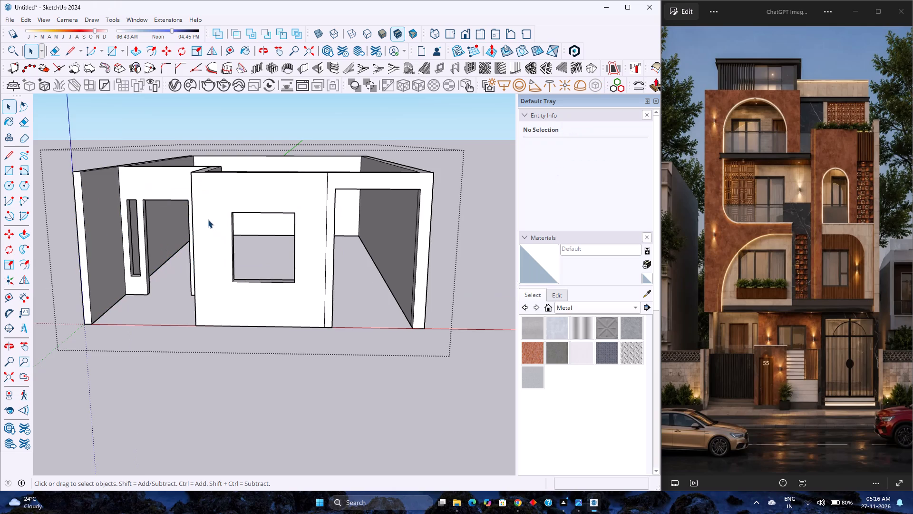
scroll(184, 275, "up", 1)
scroll(184, 275, "down", 4)
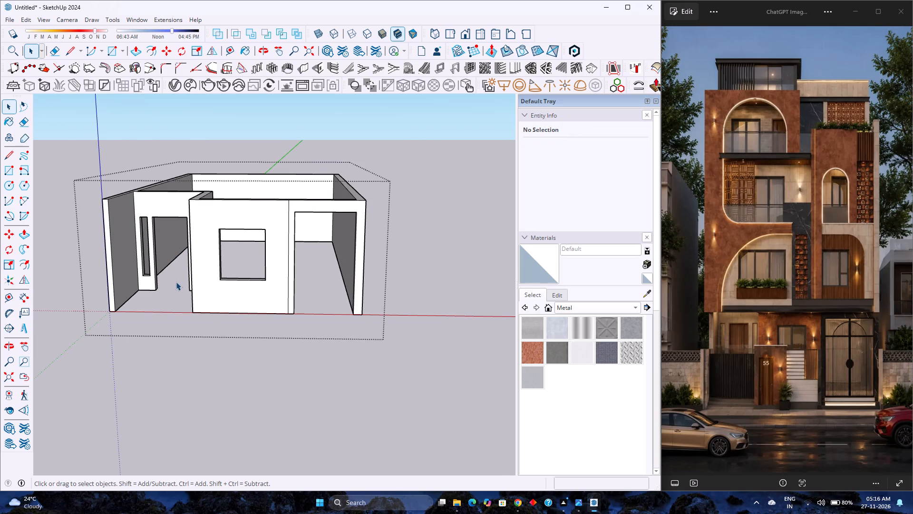
scroll(125, 279, "up", 5)
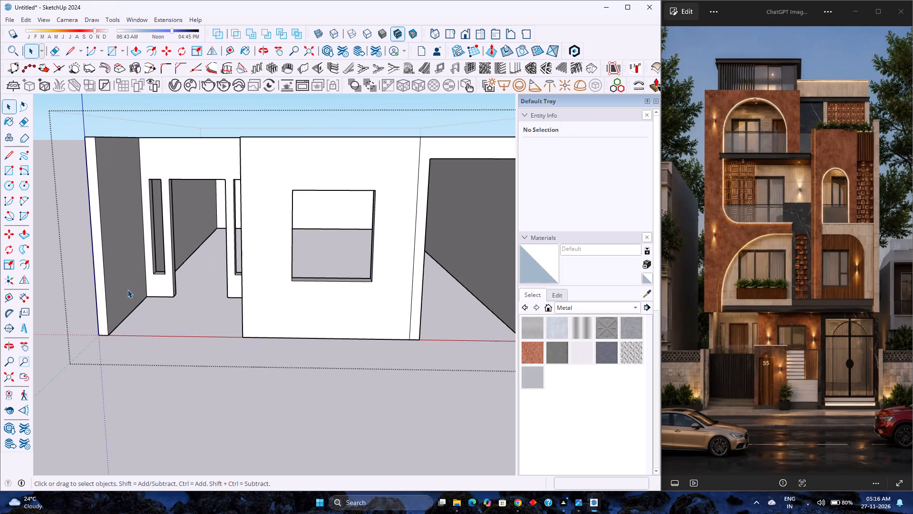
scroll(127, 289, "up", 2)
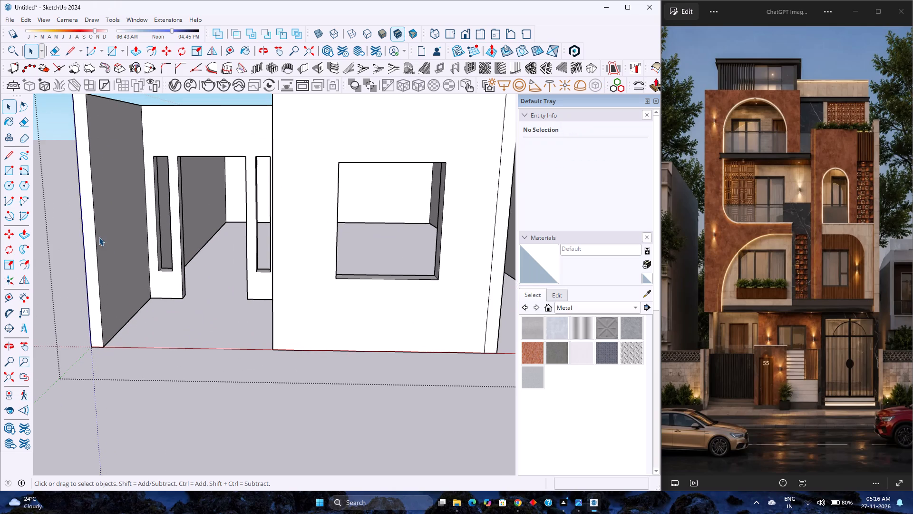
middle_click_drag(113, 233, 166, 250)
middle_click(166, 250)
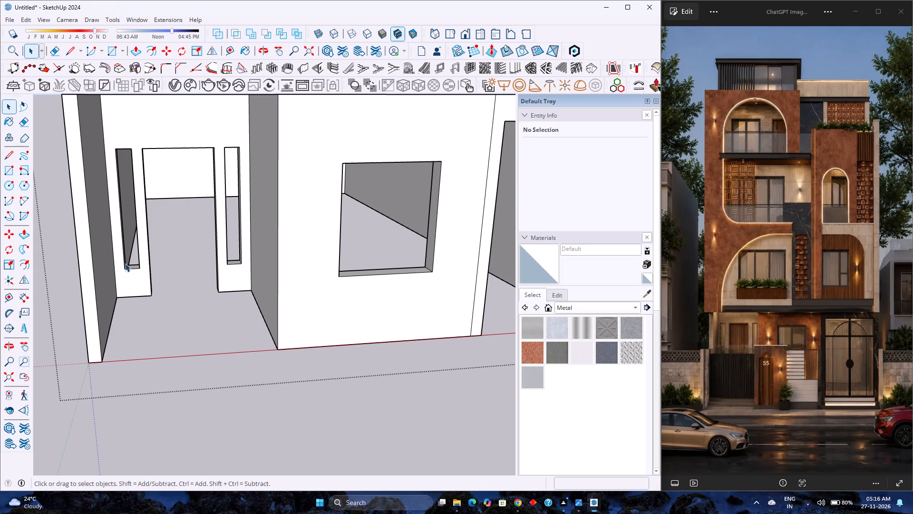
left_click(125, 267)
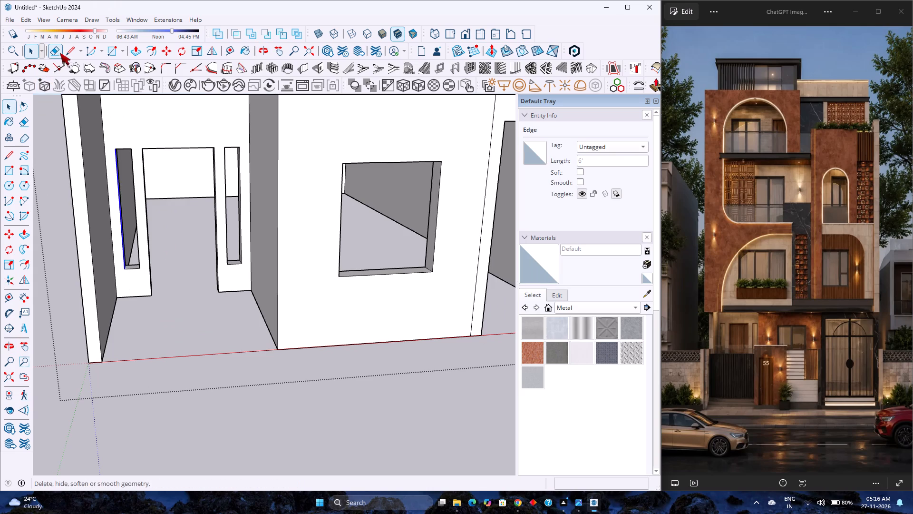
left_click(65, 54)
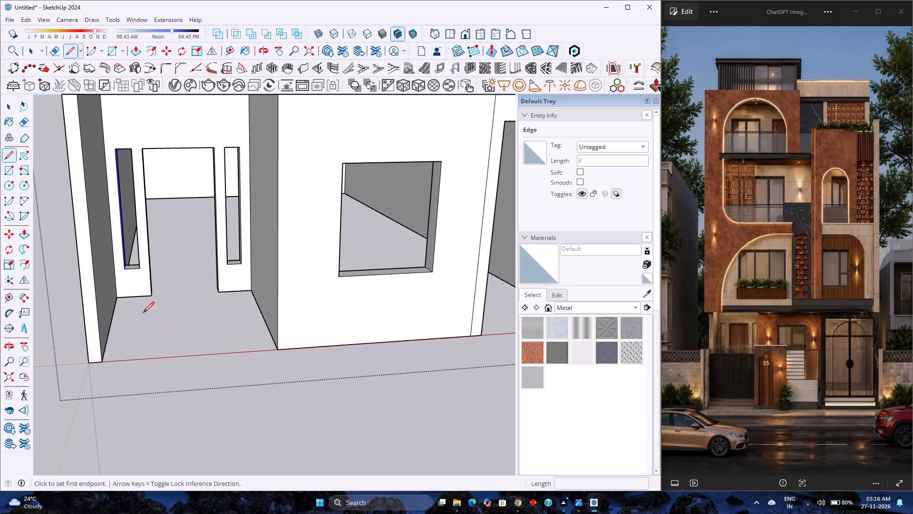
scroll(146, 299, "up", 7)
left_click(112, 248)
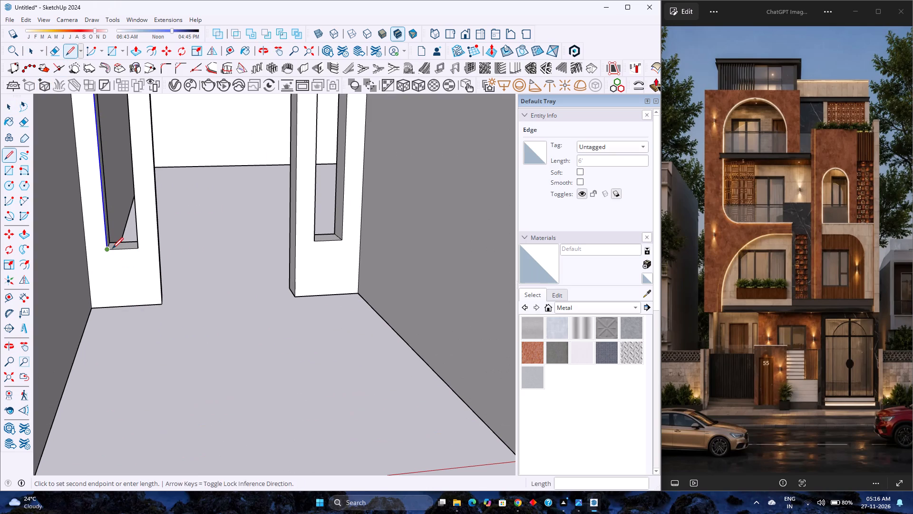
left_click(138, 247)
key("space")
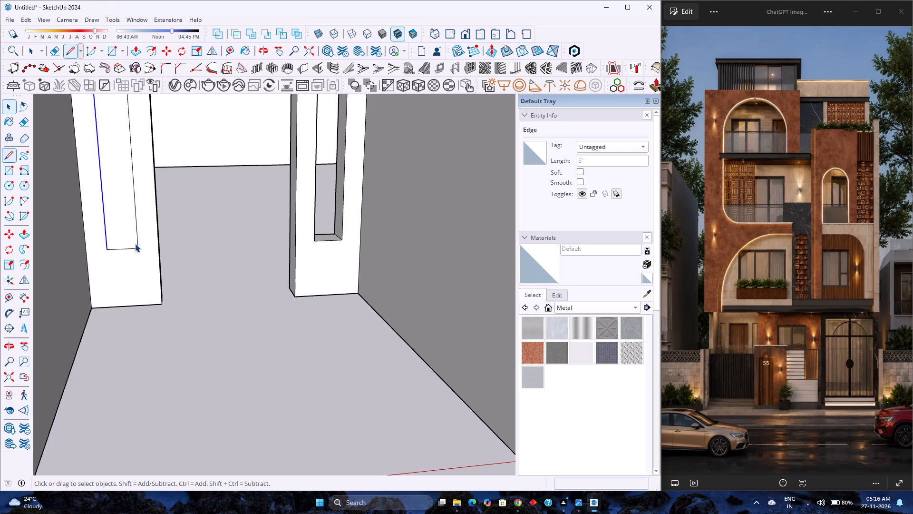
Make the new face filling the narrow opening and its bounding edges a group.
double_click(129, 234)
right_click(129, 234)
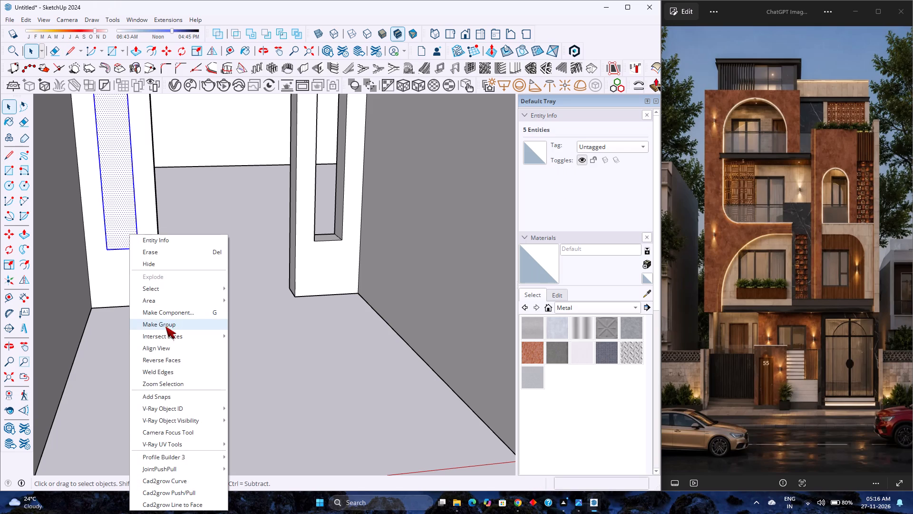
left_click(164, 321)
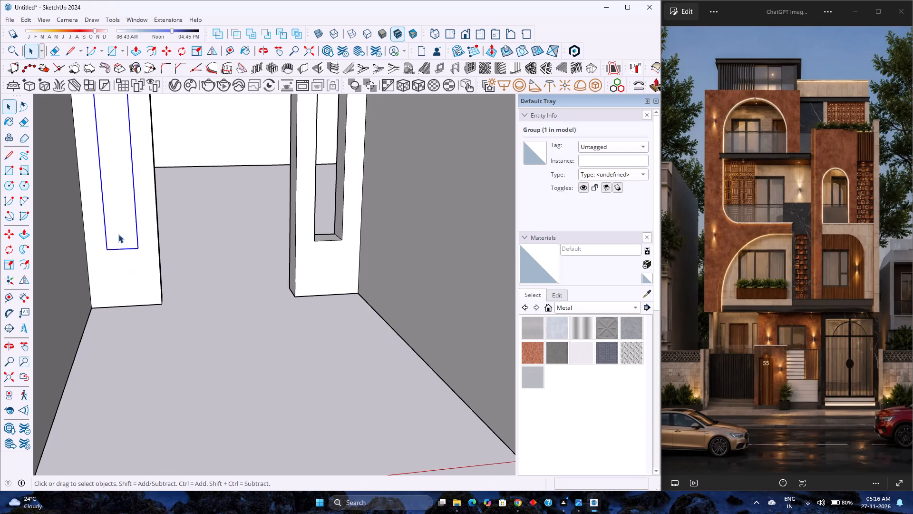
Open the narrow-opening face group for editing and offset the face's outline inward by 1" for a window frame.
double_click(118, 234)
scroll(118, 234, "up", 3)
left_click(118, 234)
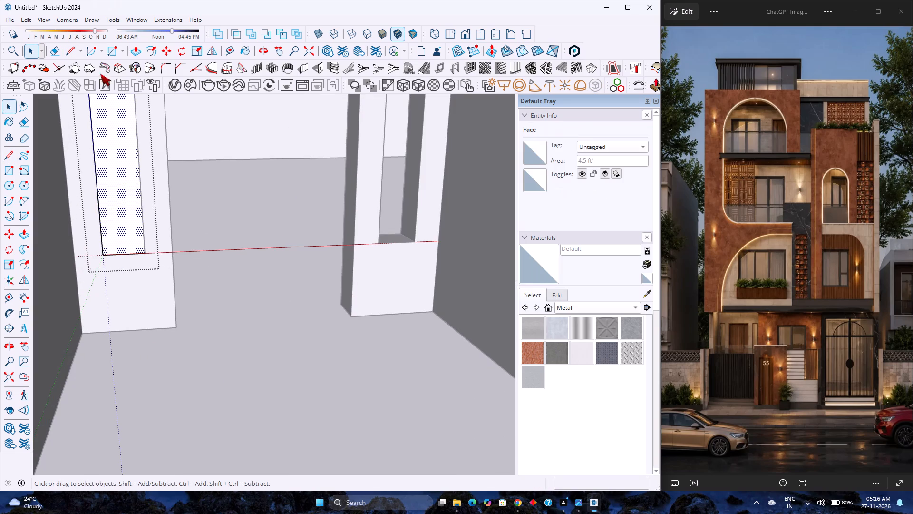
left_click(152, 50)
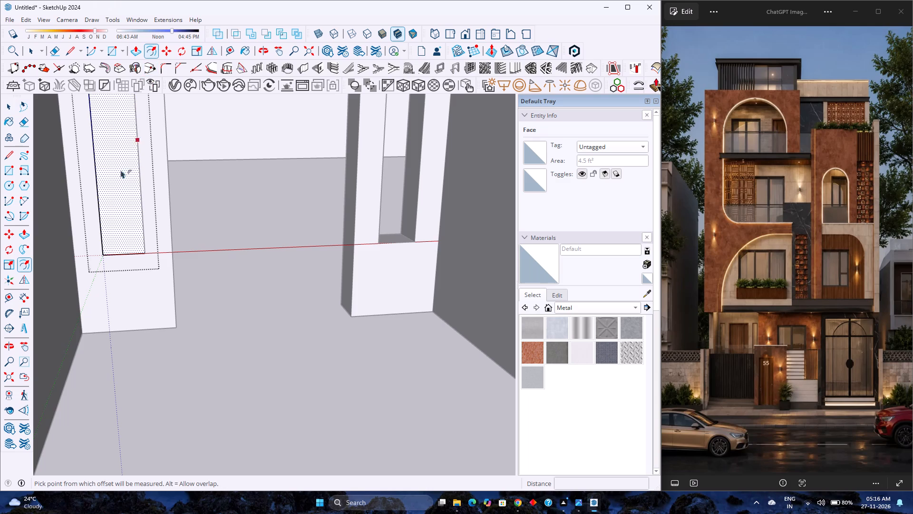
left_click(101, 180)
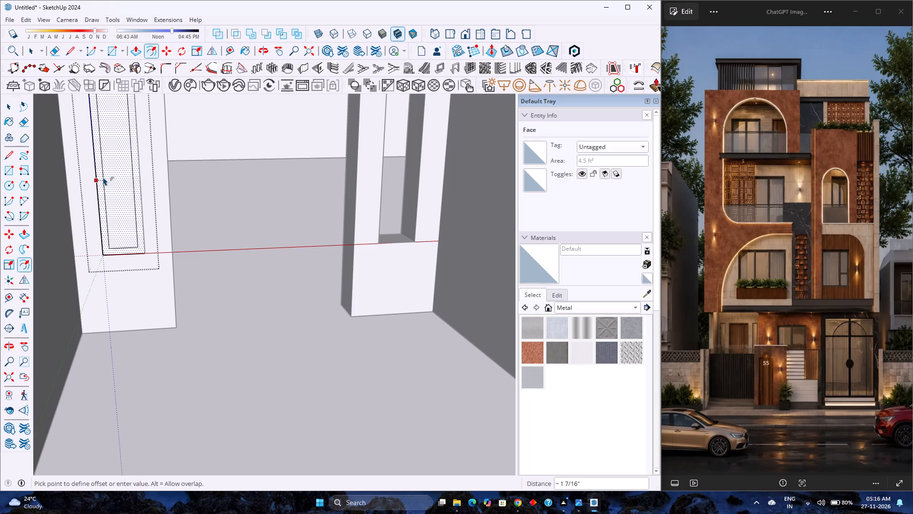
key("1")
key("Return")
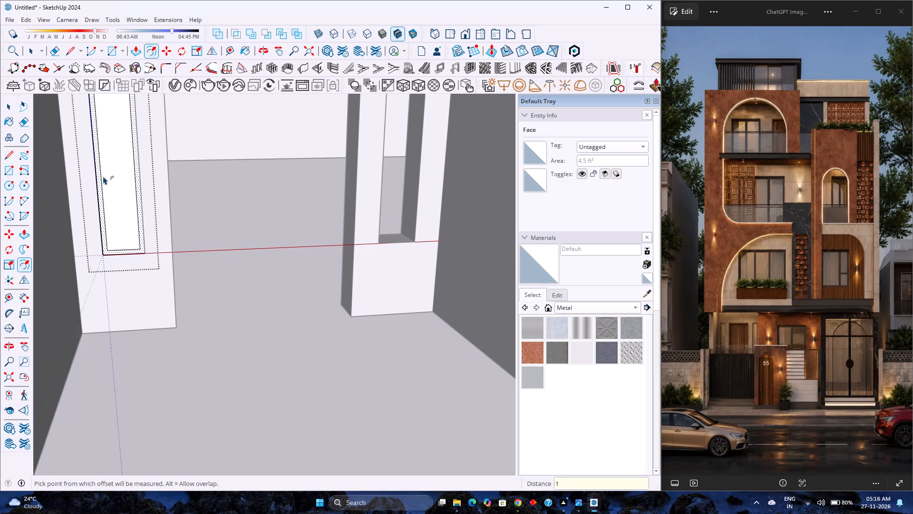
Set the inward offset of the narrow-opening face outline to 0.75".
key("0")
key("period")
type("75")
key("Return")
scroll(110, 211, "down", 2)
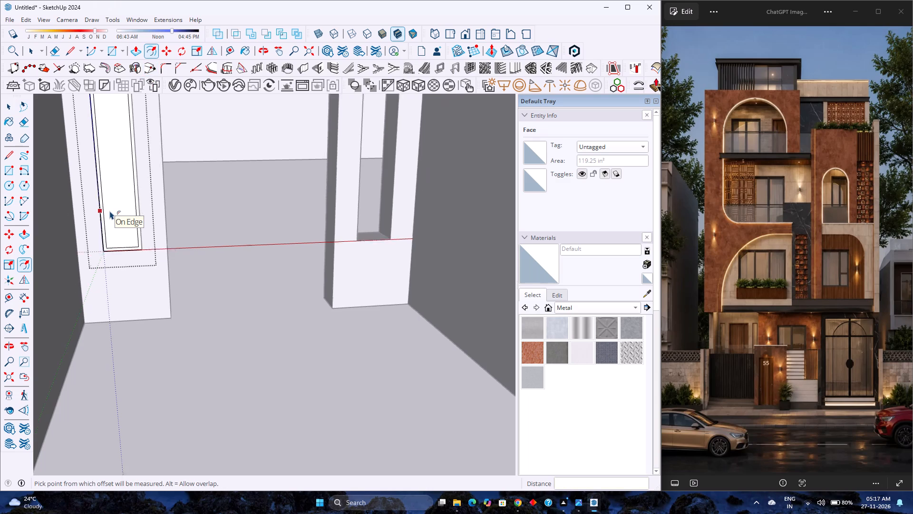
scroll(110, 211, "down", 5)
Delete the inner face inside the offset outline, leaving only the window frame border.
key("space")
scroll(107, 205, "up", 4)
left_click(113, 190)
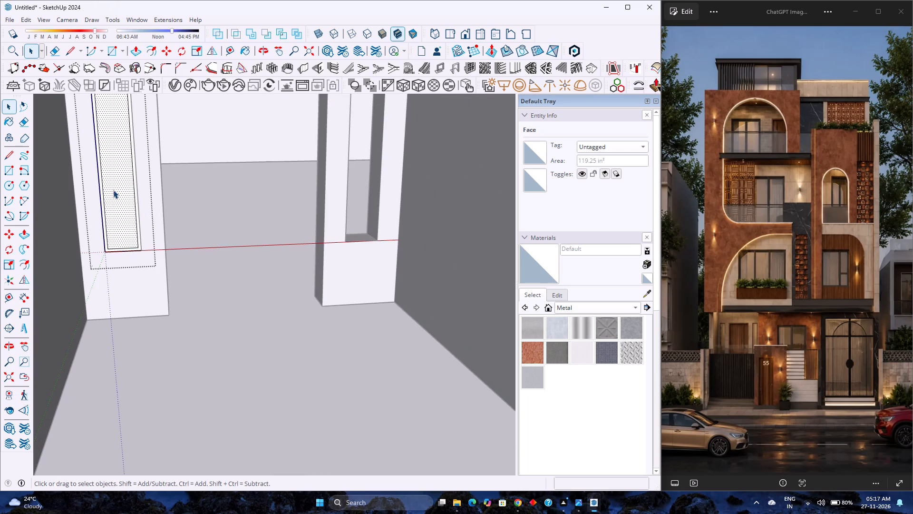
key("Delete")
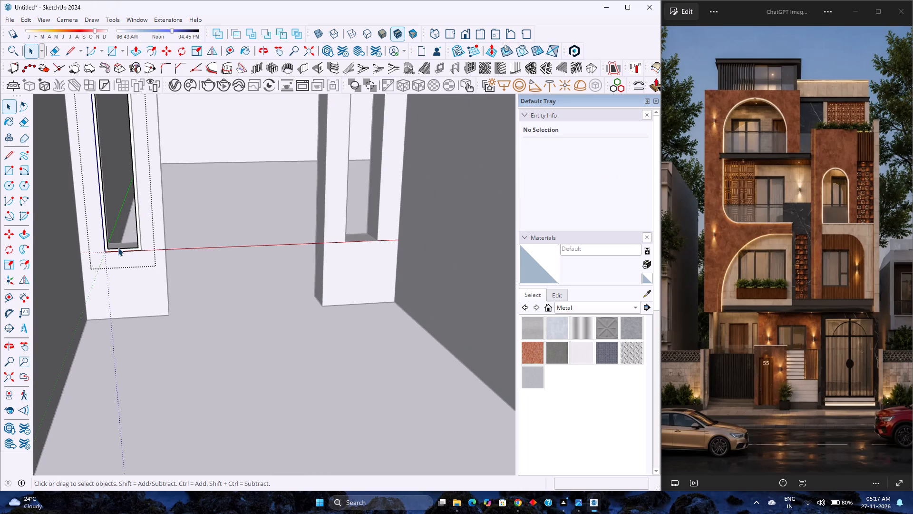
Make the remaining window frame border face and its edges a group.
scroll(118, 248, "up", 12)
key("p")
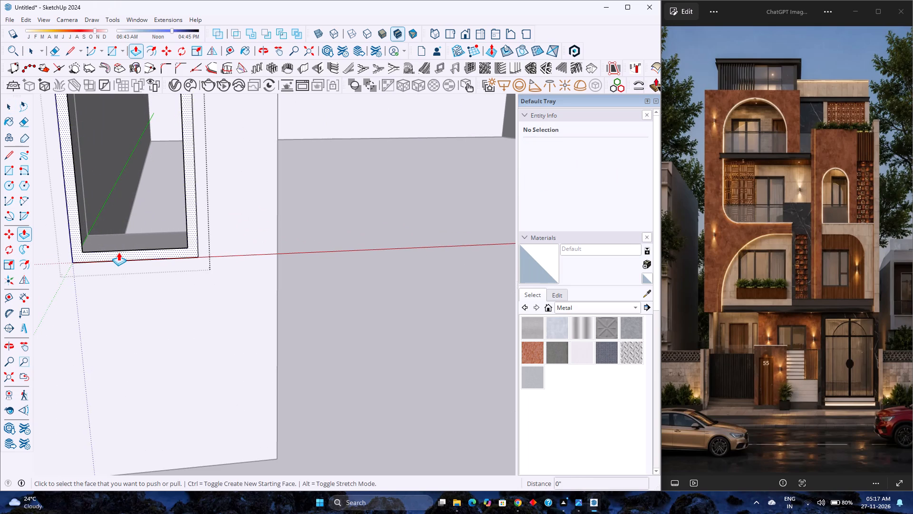
key("space")
double_click(118, 252)
double_click(118, 253)
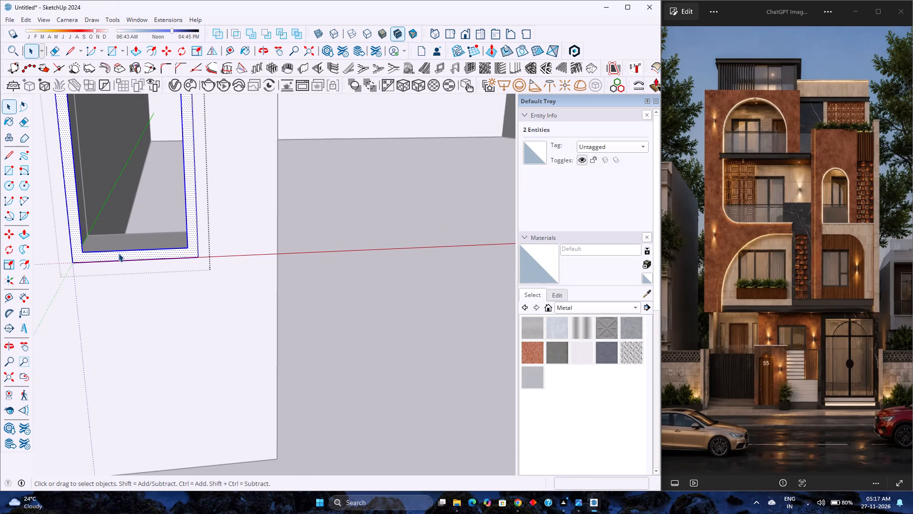
right_click(118, 253)
left_click(165, 93)
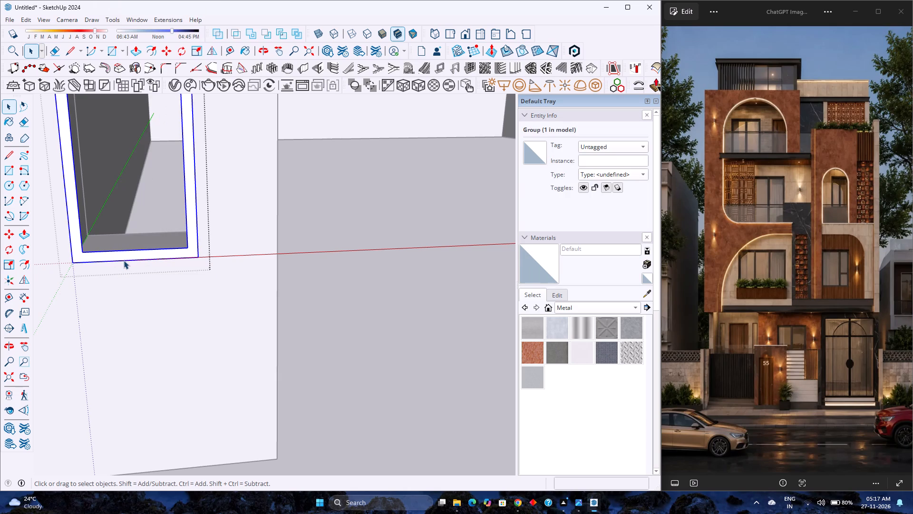
Open the frame border group for editing and push/pull its face outward by 1".
double_click(123, 255)
key("p")
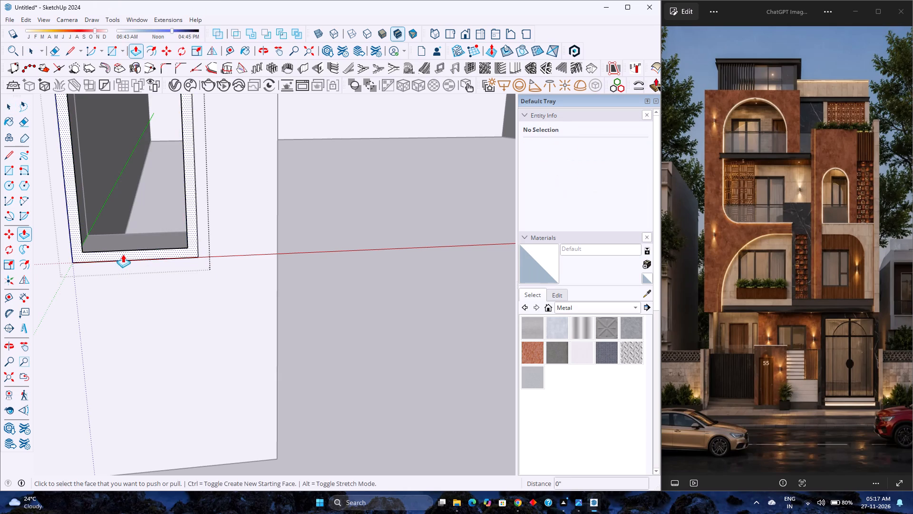
left_click(123, 252)
key("1")
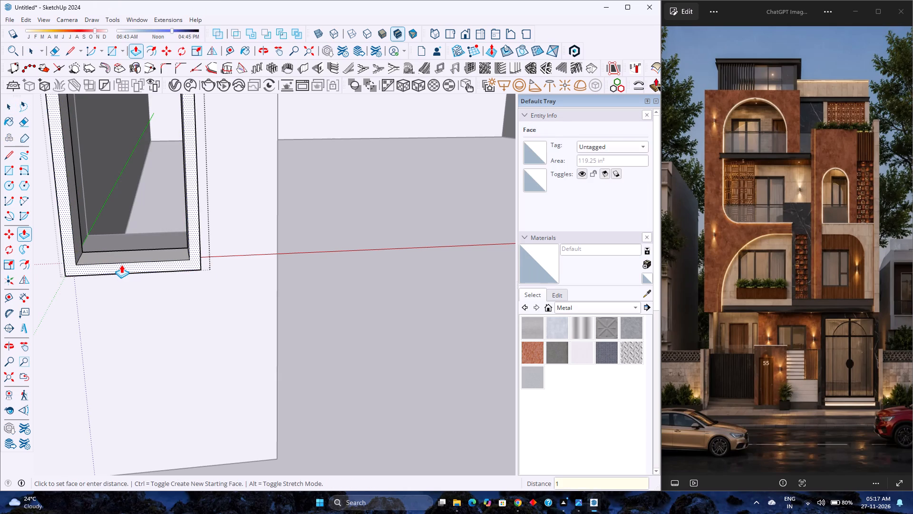
key("Return")
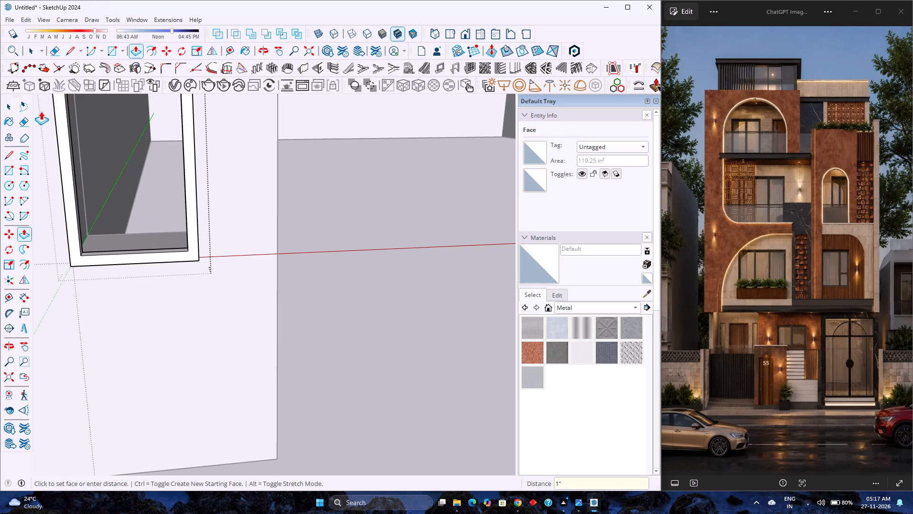
Draw a line along the frame's inner bottom front edge, closing the inside of the frame with a face.
left_click(71, 46)
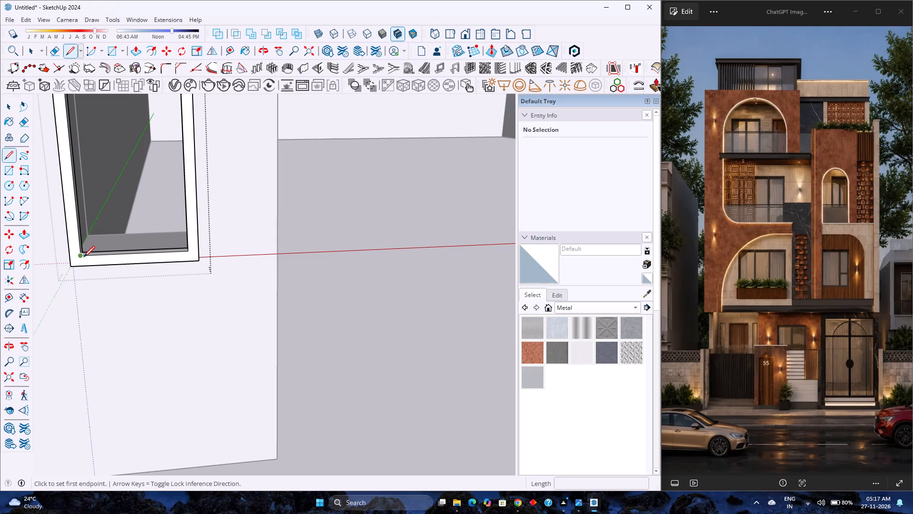
left_click(84, 257)
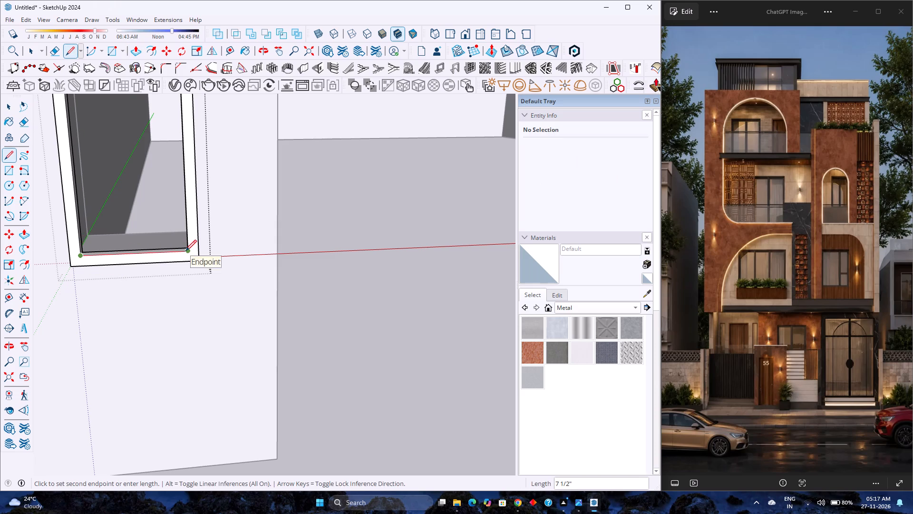
left_click(185, 251)
Switch the material collection to Glass and Mirrors.
left_click(585, 309)
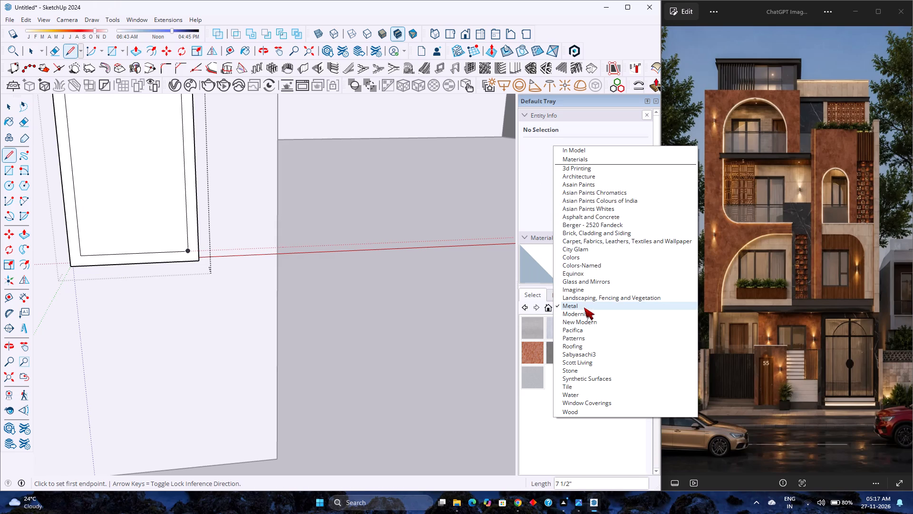
left_click(576, 281)
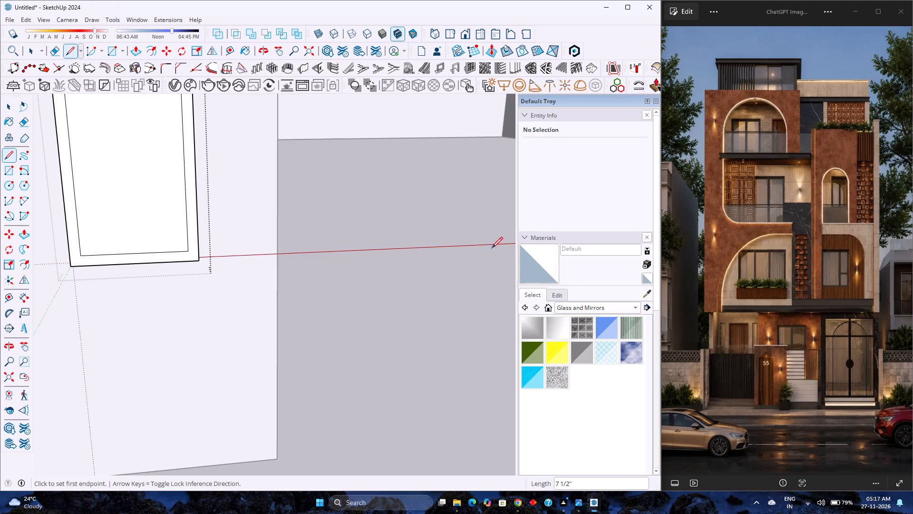
Make the new face inside the window frame and its bounding edges a separate group for the glass pane.
key("space")
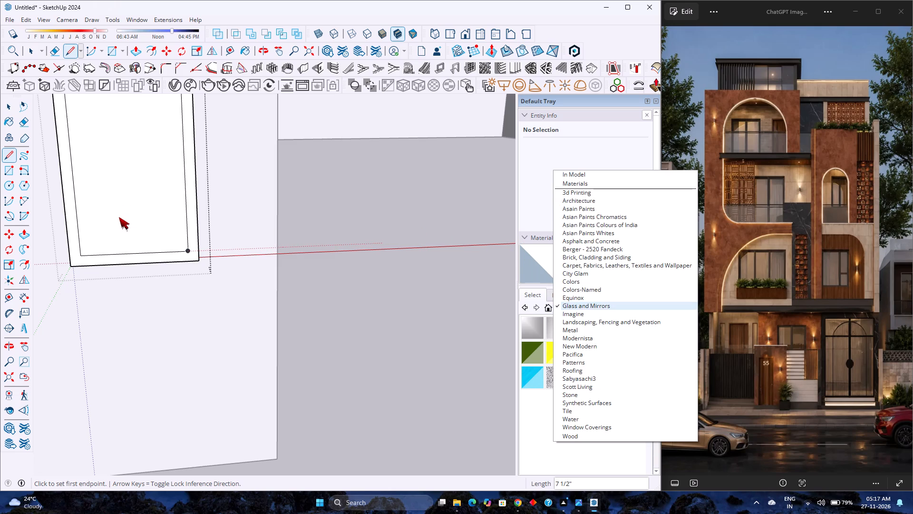
double_click(119, 217)
key("space")
double_click(119, 217)
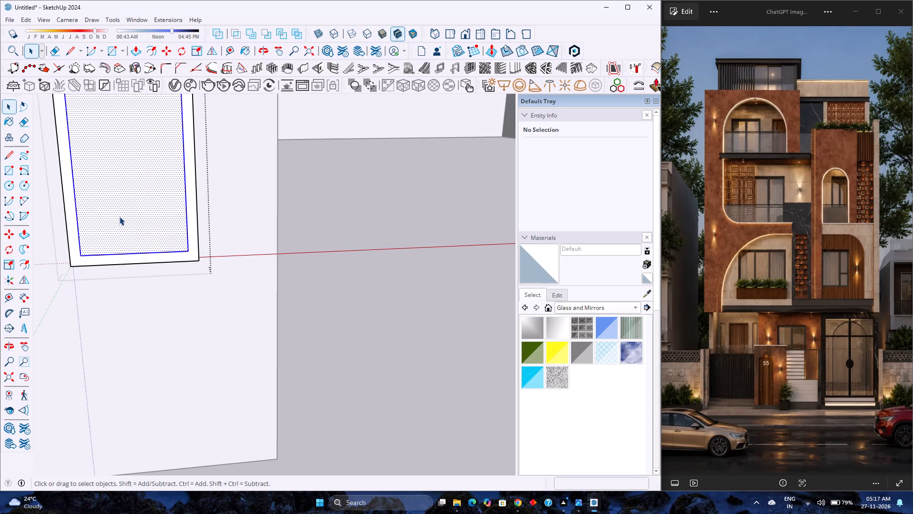
right_click(119, 217)
left_click(183, 306)
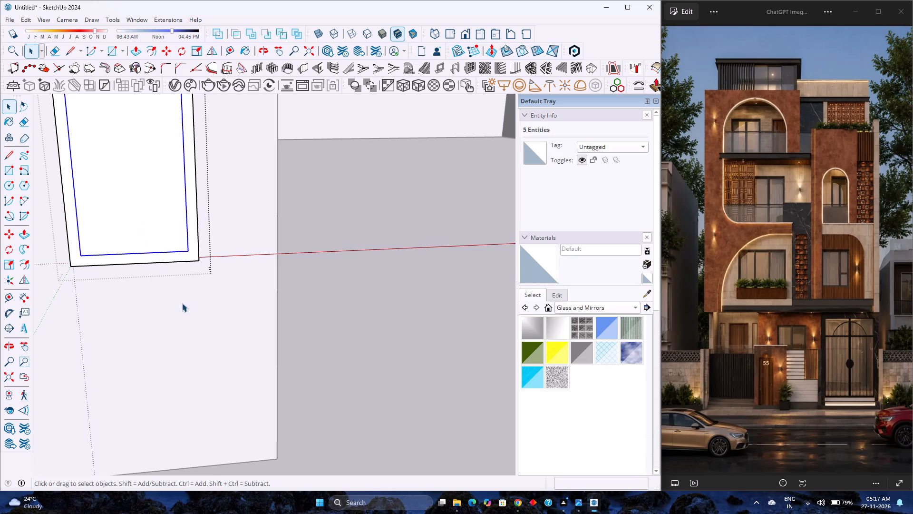
Paint the glass pane group with Translucent Glass Gray.
left_click(603, 328)
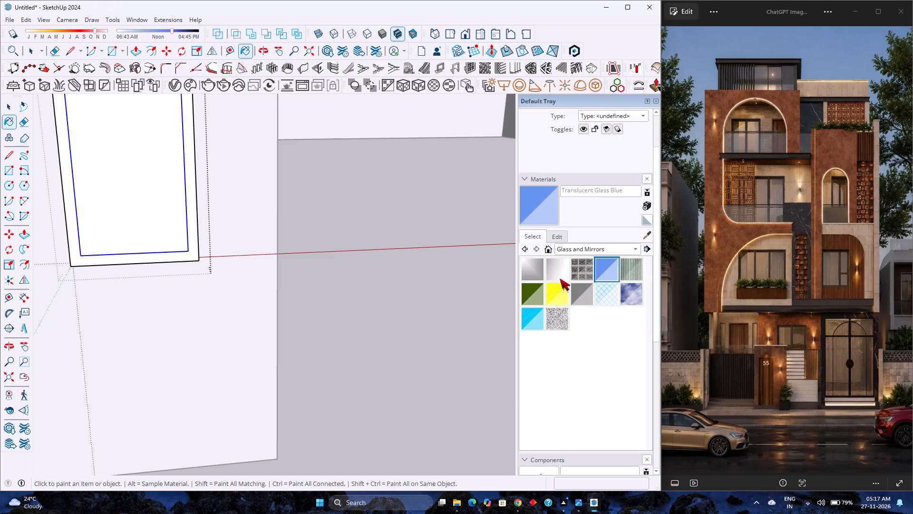
left_click(588, 297)
left_click(146, 226)
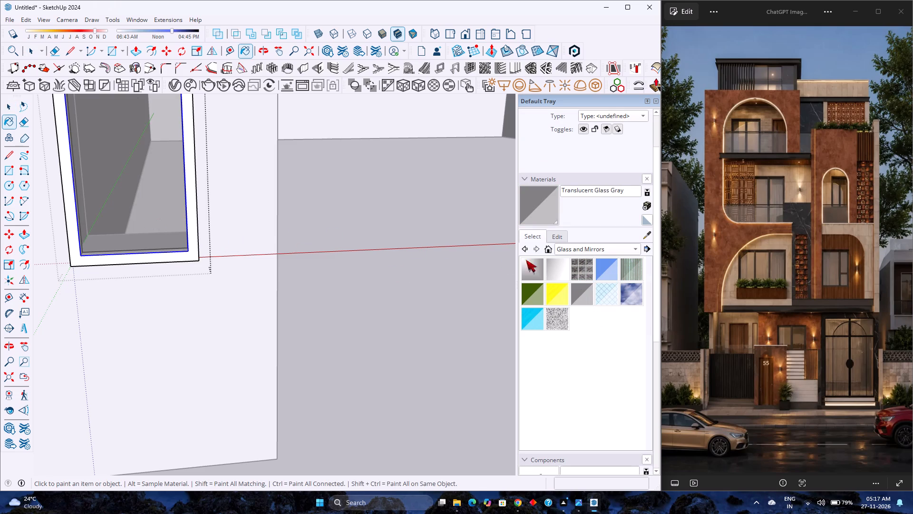
Lighten the Translucent Glass Gray material to a lightness of 71.
key("space")
left_click(556, 237)
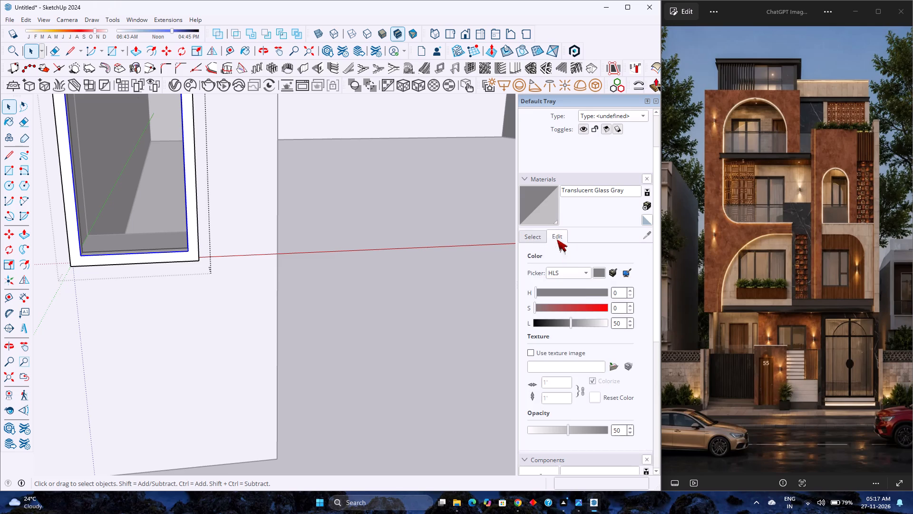
left_click_drag(574, 324, 585, 323)
Open the glass pane group for editing.
scroll(257, 260, "down", 4)
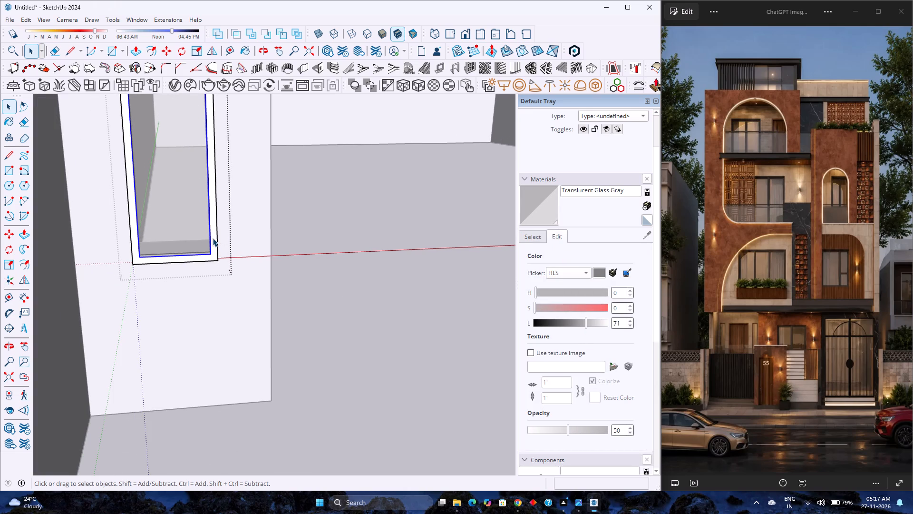
key("p")
scroll(144, 222, "up", 6)
double_click(168, 234)
scroll(168, 234, "up", 3)
middle_click_drag(168, 234, 124, 289)
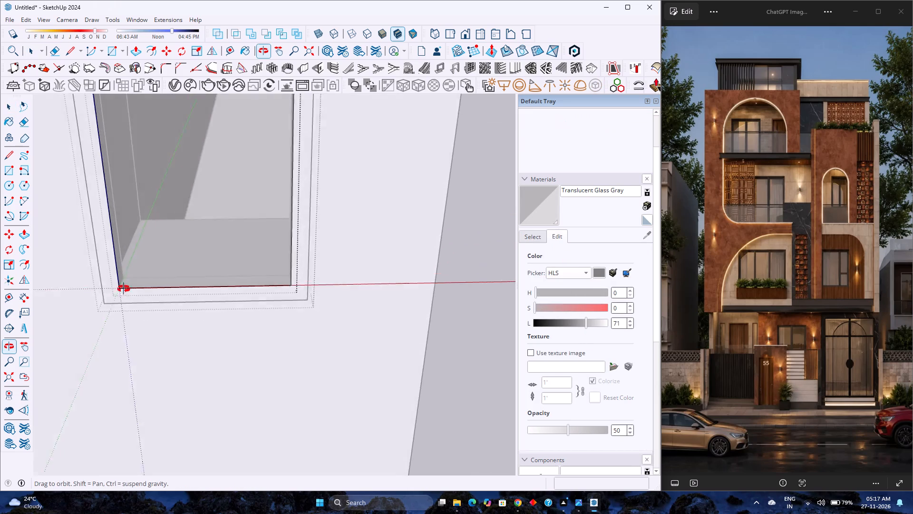
middle_click_drag(124, 289, 83, 326)
middle_click(83, 326)
key("p")
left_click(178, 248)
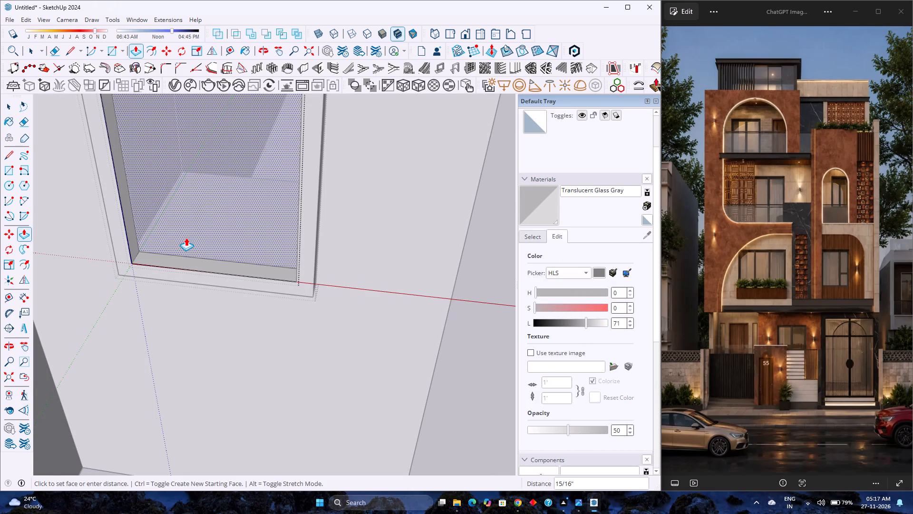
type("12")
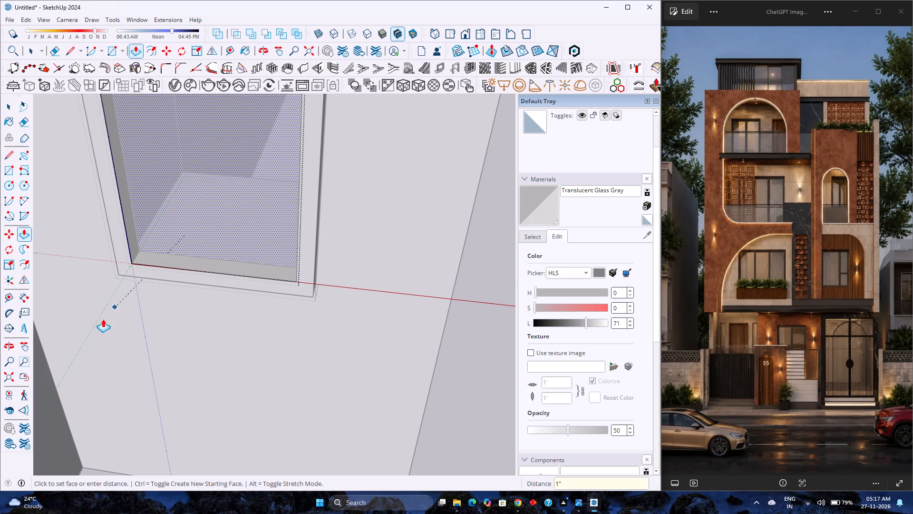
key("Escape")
Push/pull the glass pane face to a thickness of 12 mm and close the pane group.
left_click(176, 234)
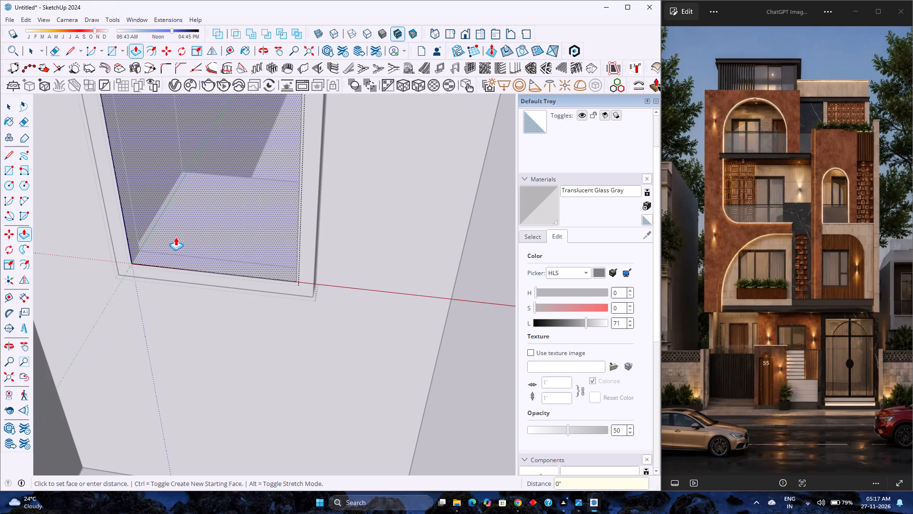
key("1")
key("2")
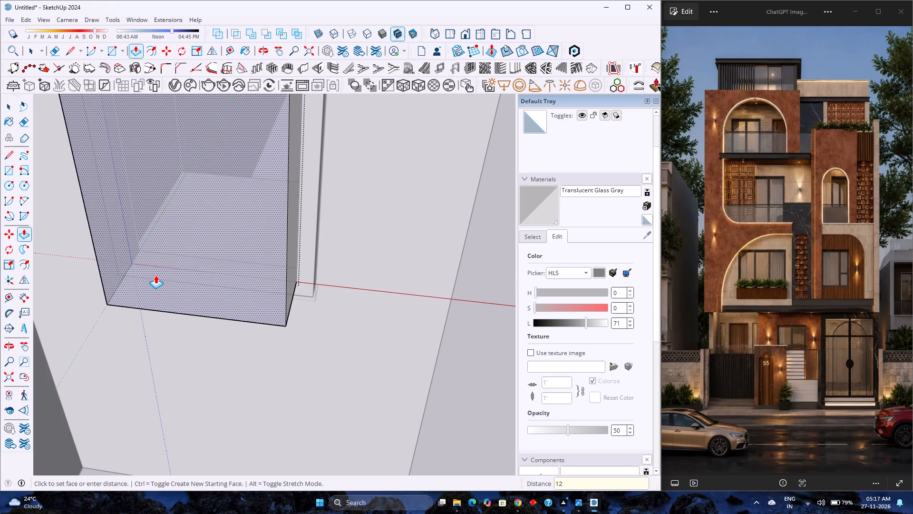
type("mm")
key("Return")
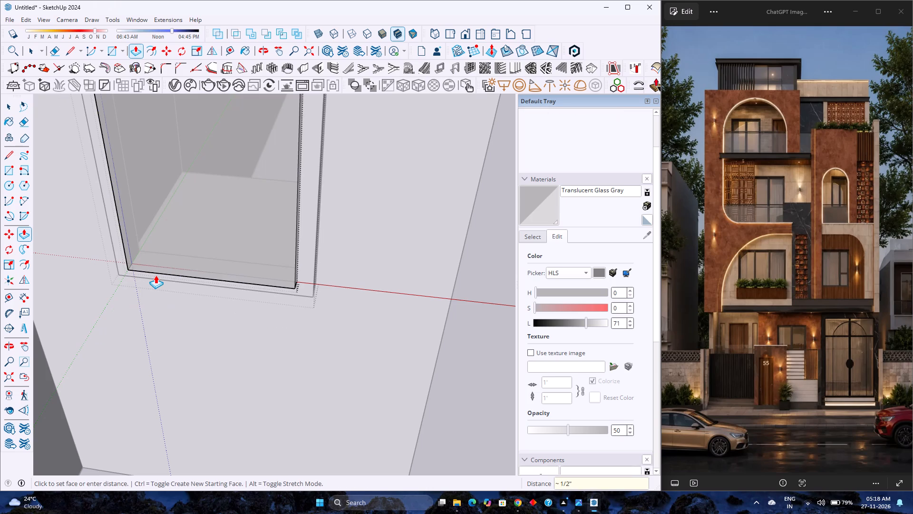
key("space")
key("Escape")
Move the glass pane back about 3/4" by its thickness midpoint to the middle of the frame's depth, with back edges shown for snapping.
left_click(160, 257)
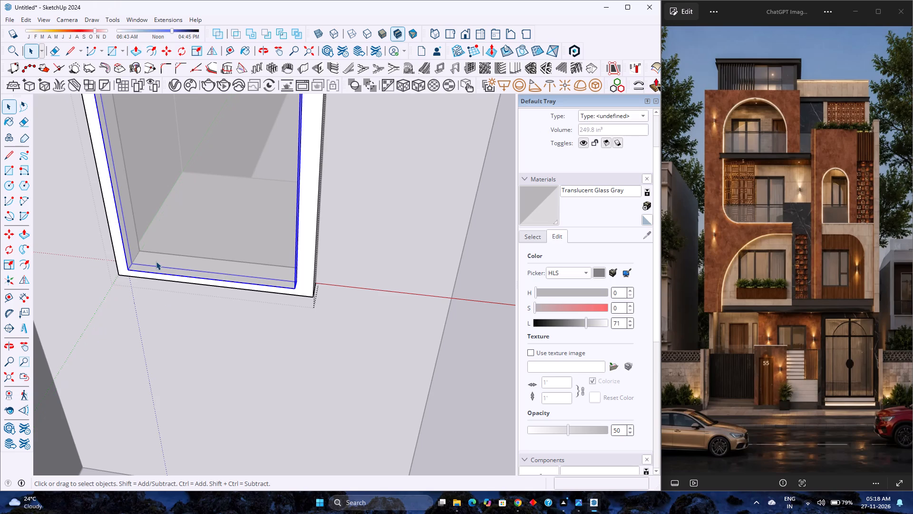
key("m")
scroll(136, 270, "up", 15)
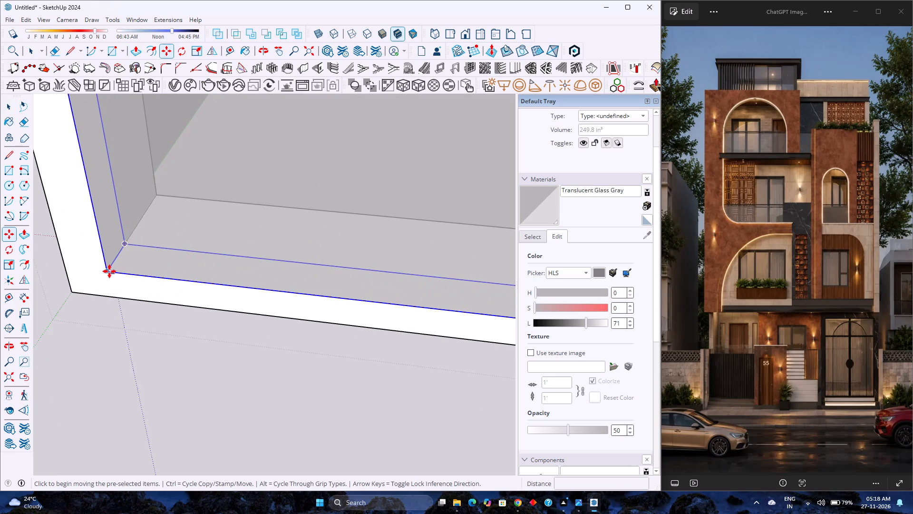
middle_click_drag(114, 267, 87, 333)
middle_click(87, 333)
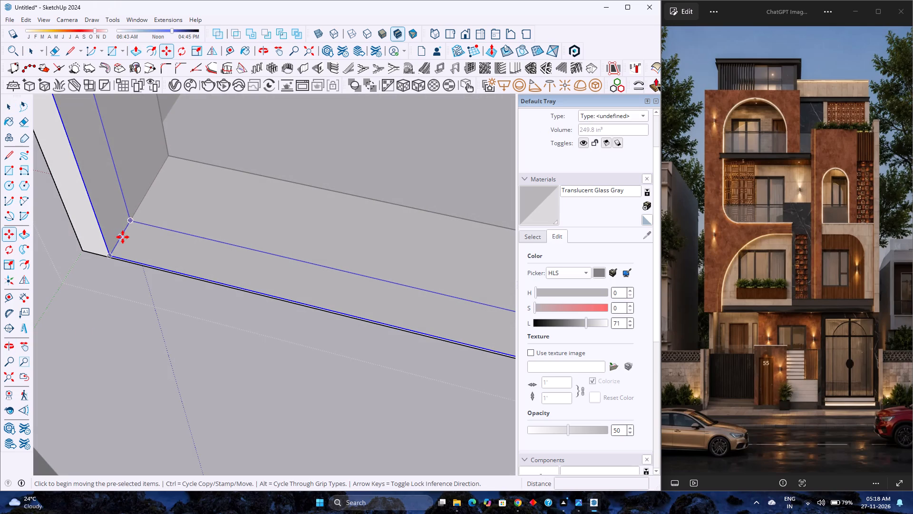
scroll(121, 237, "up", 3)
key("k")
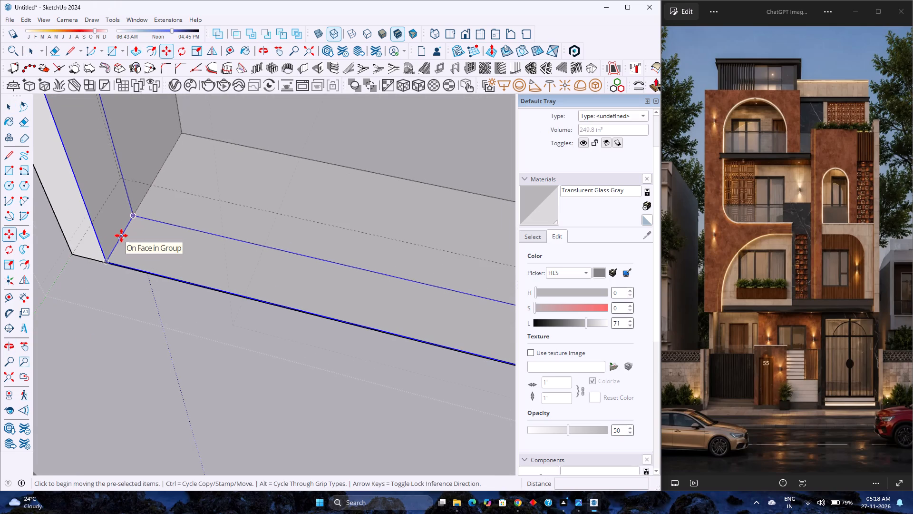
left_click(121, 238)
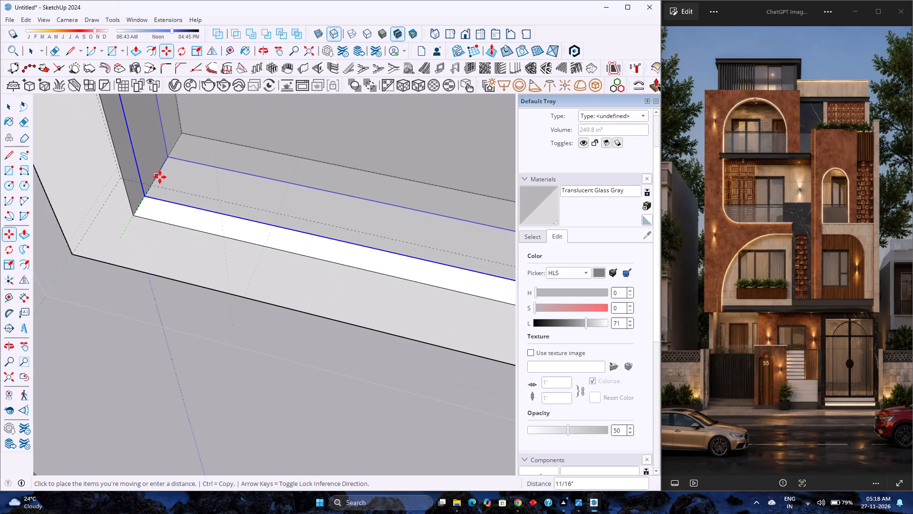
left_click(161, 175)
key("k")
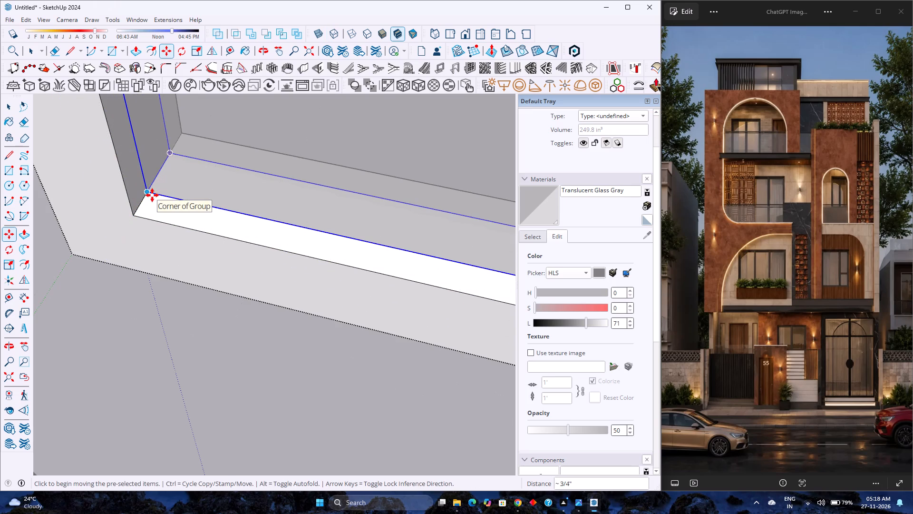
key("space")
Move the window frame together with its glass pane 3" back into the depth of the narrow opening.
scroll(128, 219, "down", 9)
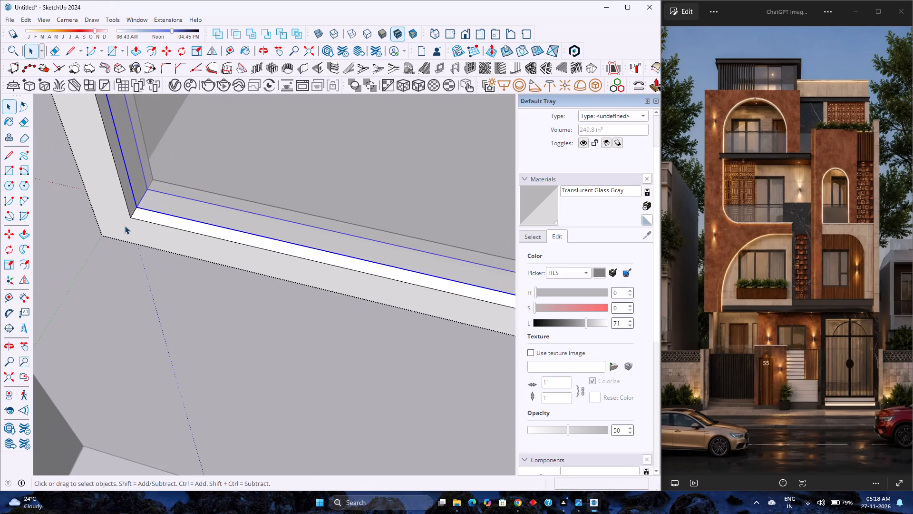
left_click(124, 227)
key("Escape")
left_click(124, 227)
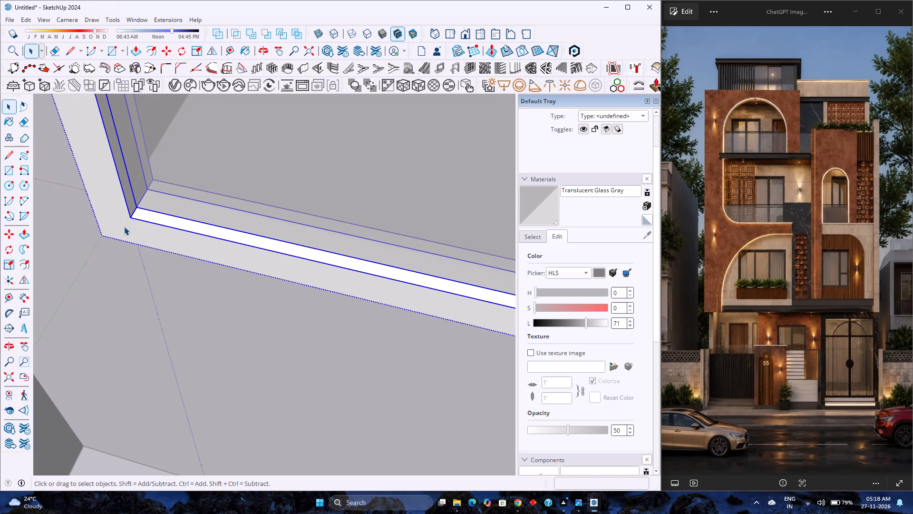
key("m")
left_click(100, 238)
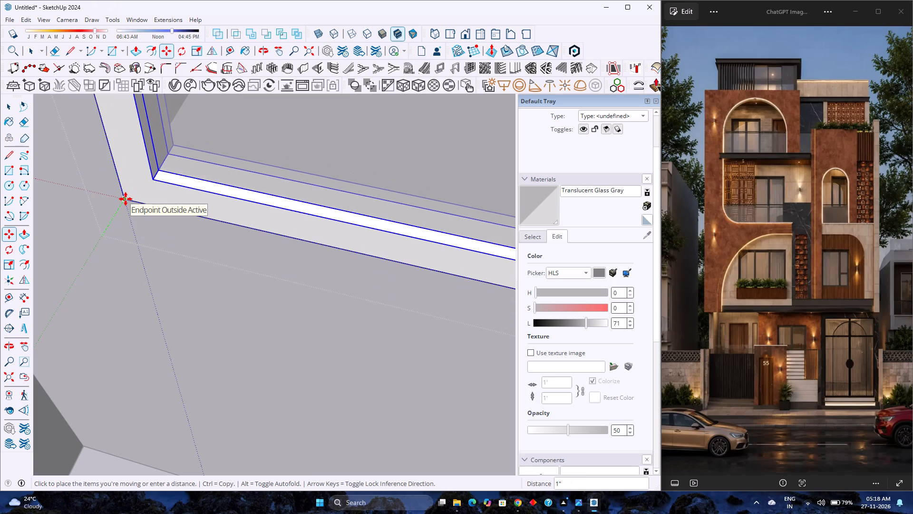
key("3")
key("Return")
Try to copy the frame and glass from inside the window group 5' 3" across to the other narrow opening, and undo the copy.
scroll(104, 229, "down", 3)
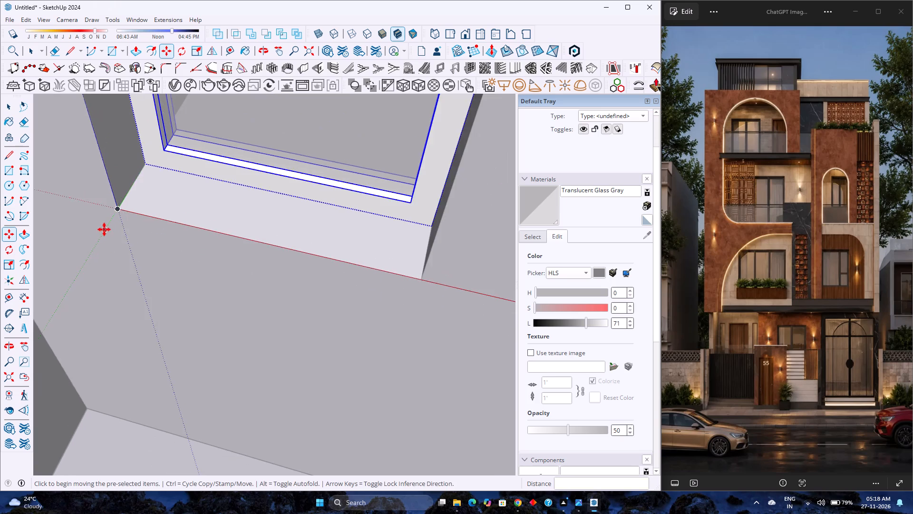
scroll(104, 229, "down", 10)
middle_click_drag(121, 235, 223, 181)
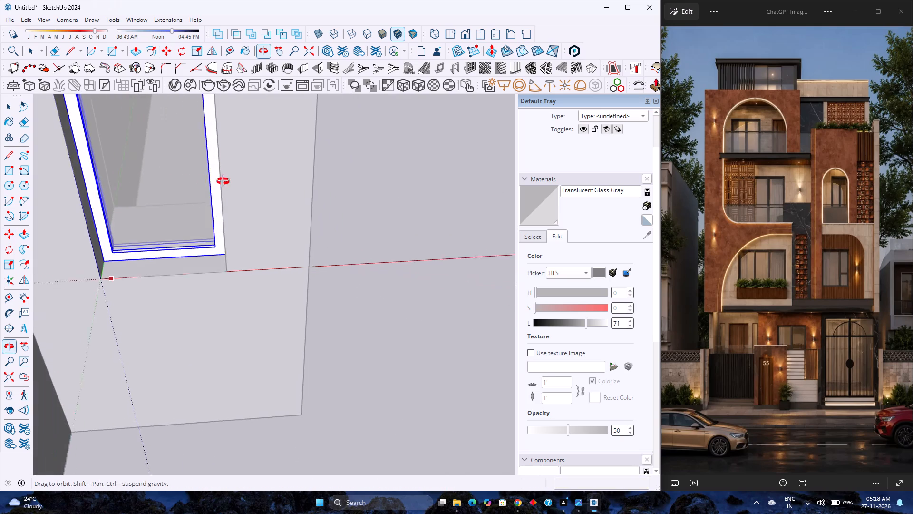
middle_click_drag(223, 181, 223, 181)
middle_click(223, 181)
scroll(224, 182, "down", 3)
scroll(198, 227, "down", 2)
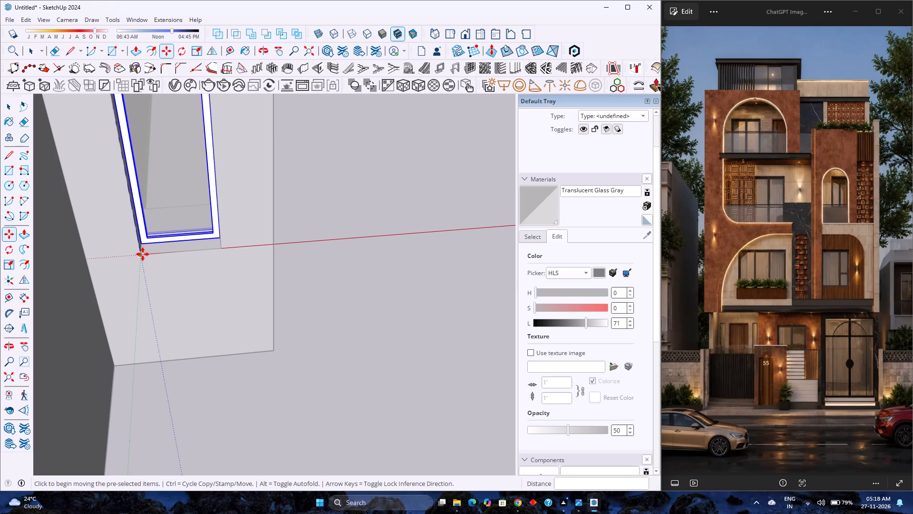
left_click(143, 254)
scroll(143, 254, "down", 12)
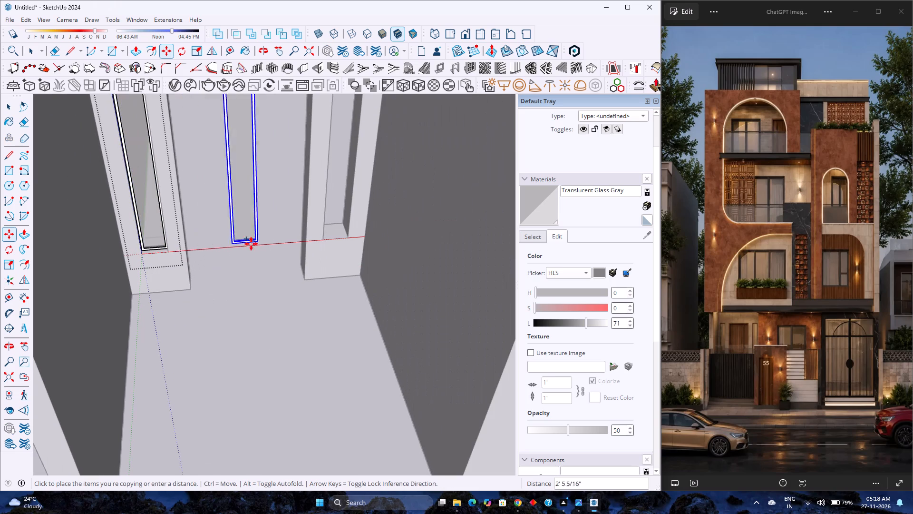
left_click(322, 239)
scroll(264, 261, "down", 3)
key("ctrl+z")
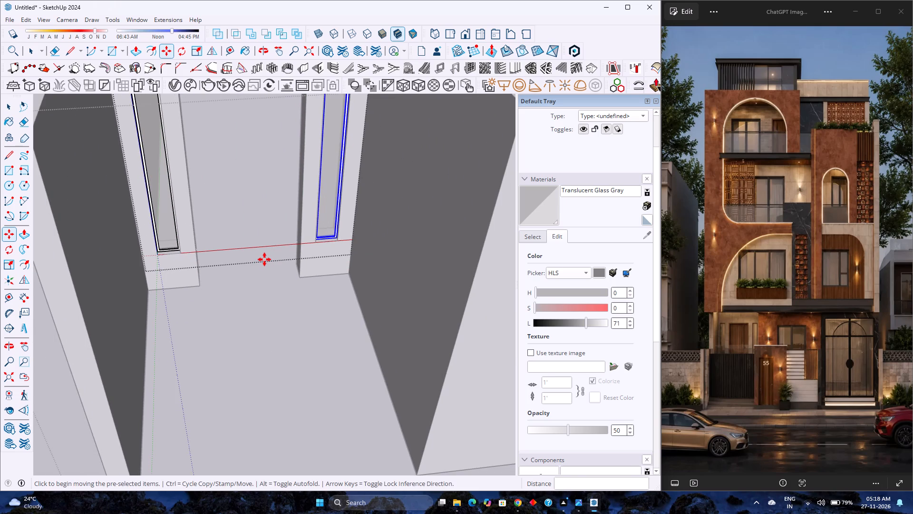
Leave the window group and copy the whole window 5' 3" across into the matching narrow opening on the entrance's other side, clearing the selection.
key("space")
key("Escape")
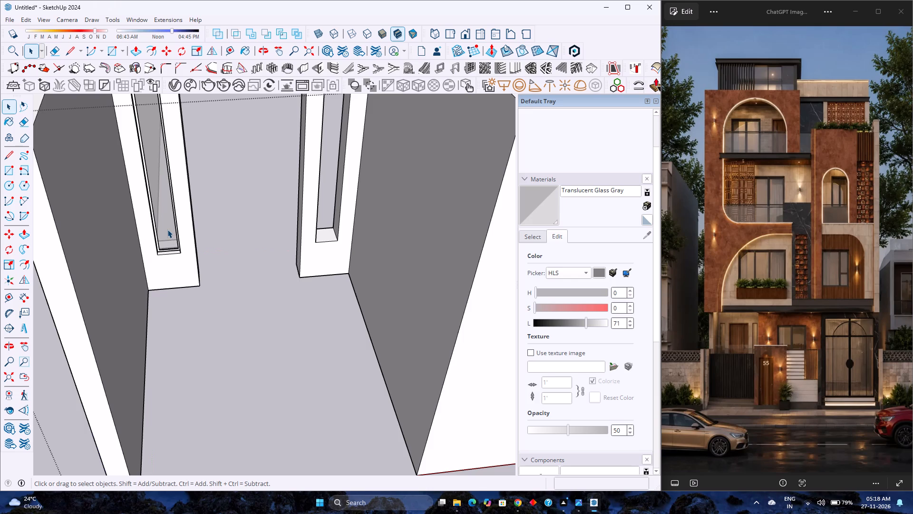
left_click(167, 229)
scroll(165, 229, "up", 8)
key("m")
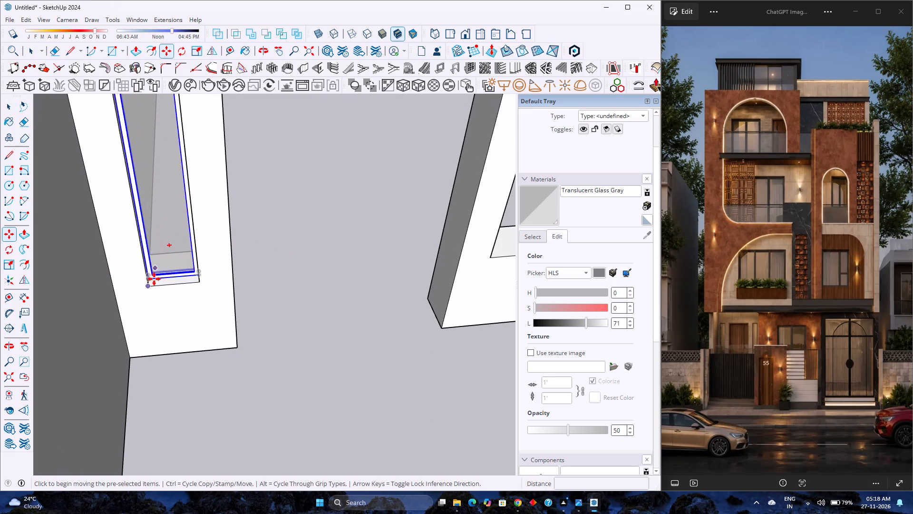
scroll(152, 284, "up", 4)
left_click(148, 287)
scroll(148, 287, "down", 11)
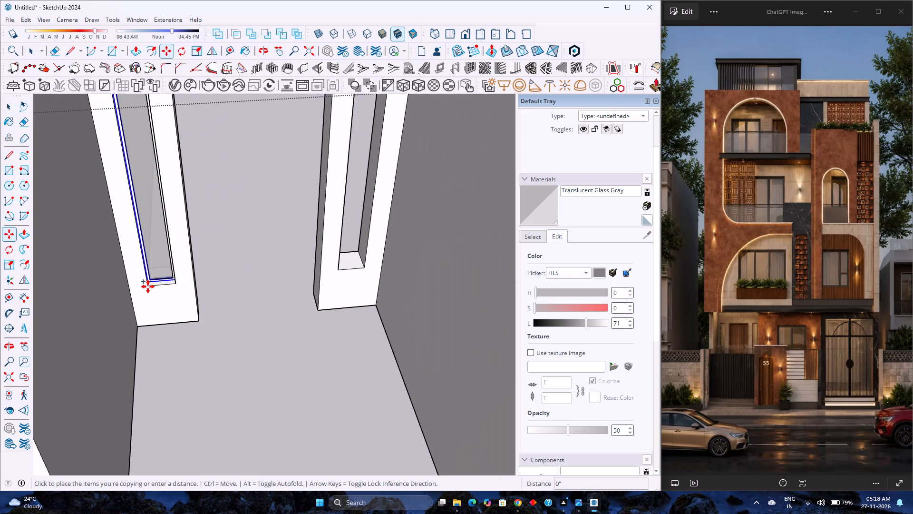
left_click(341, 269)
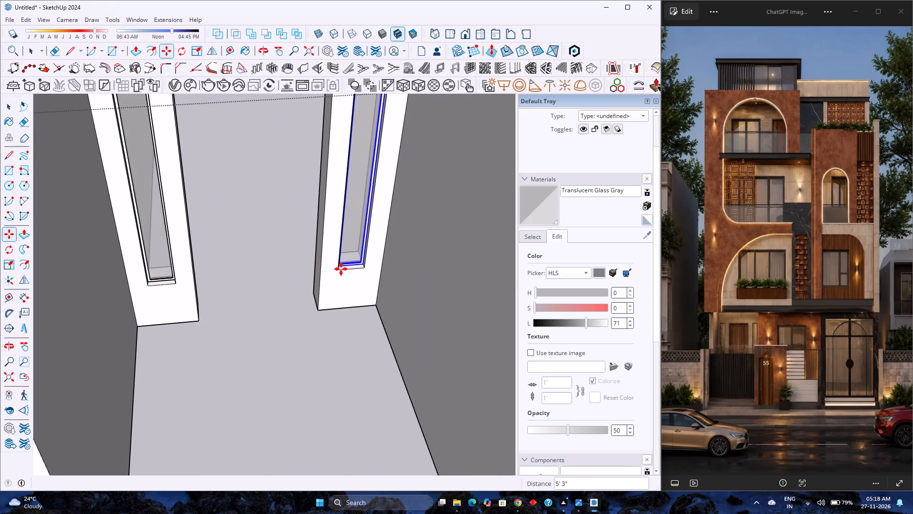
scroll(299, 279, "down", 6)
key("space")
scroll(298, 279, "down", 4)
scroll(298, 279, "up", 3)
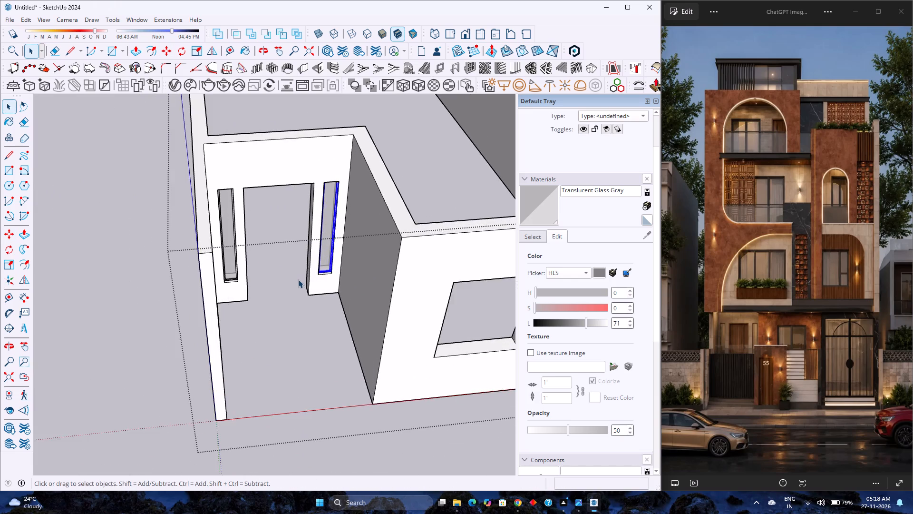
key("Escape")
key("Escape")
key("Escape")
Examine the two narrow windows beside the entrance and the front of the ground floor.
scroll(298, 279, "up", 2)
middle_click_drag(298, 279, 253, 309)
middle_click(253, 309)
scroll(251, 309, "down", 6)
middle_click_drag(250, 307, 250, 210)
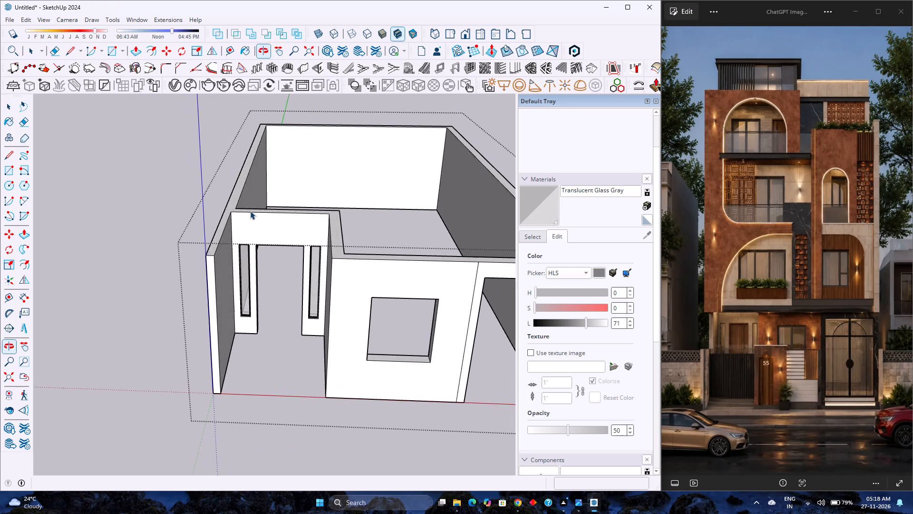
middle_click(250, 210)
scroll(293, 304, "up", 4)
middle_click(154, 287)
middle_click(154, 287)
middle_click_drag(154, 287, 156, 272)
middle_click_drag(156, 272, 159, 253)
middle_click(159, 253)
scroll(159, 252, "down", 5)
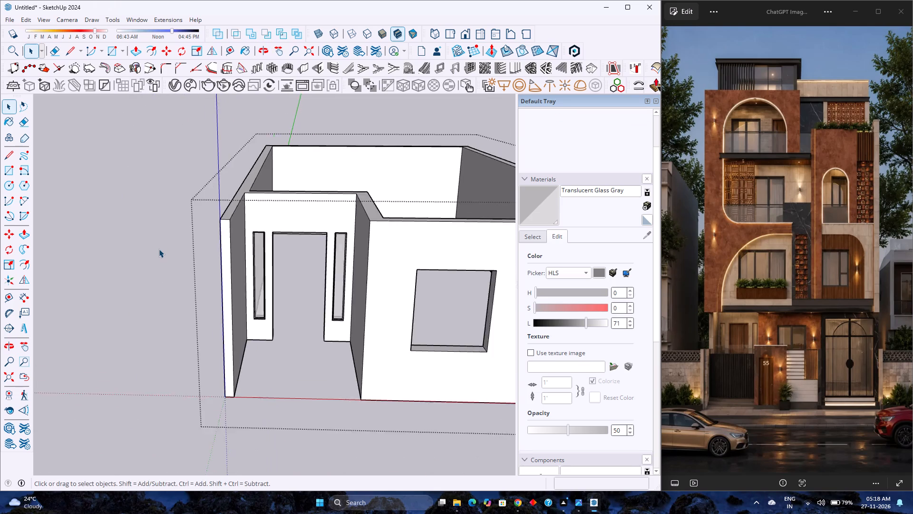
scroll(159, 249, "down", 2)
scroll(159, 249, "up", 1)
scroll(159, 249, "down", 6)
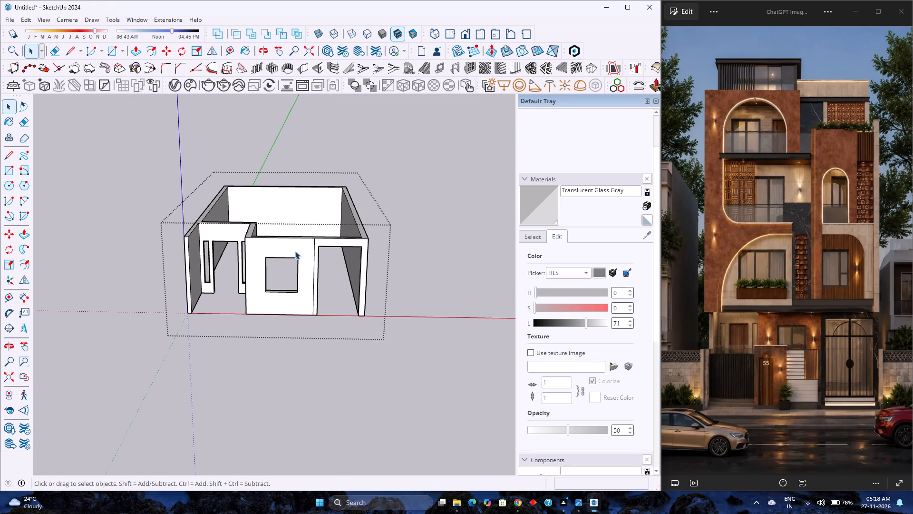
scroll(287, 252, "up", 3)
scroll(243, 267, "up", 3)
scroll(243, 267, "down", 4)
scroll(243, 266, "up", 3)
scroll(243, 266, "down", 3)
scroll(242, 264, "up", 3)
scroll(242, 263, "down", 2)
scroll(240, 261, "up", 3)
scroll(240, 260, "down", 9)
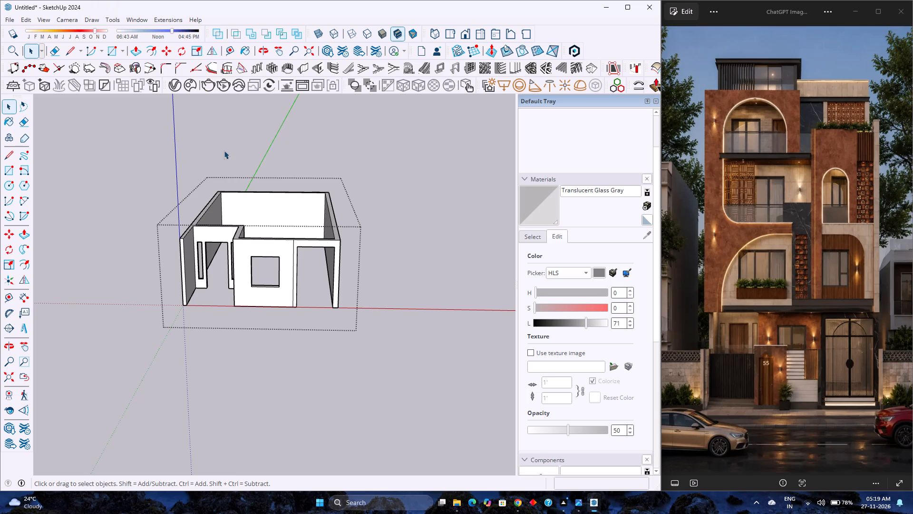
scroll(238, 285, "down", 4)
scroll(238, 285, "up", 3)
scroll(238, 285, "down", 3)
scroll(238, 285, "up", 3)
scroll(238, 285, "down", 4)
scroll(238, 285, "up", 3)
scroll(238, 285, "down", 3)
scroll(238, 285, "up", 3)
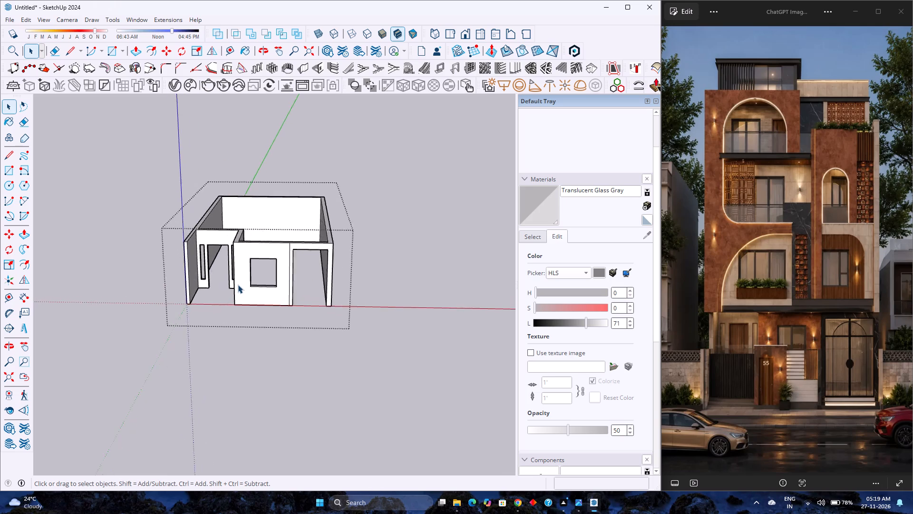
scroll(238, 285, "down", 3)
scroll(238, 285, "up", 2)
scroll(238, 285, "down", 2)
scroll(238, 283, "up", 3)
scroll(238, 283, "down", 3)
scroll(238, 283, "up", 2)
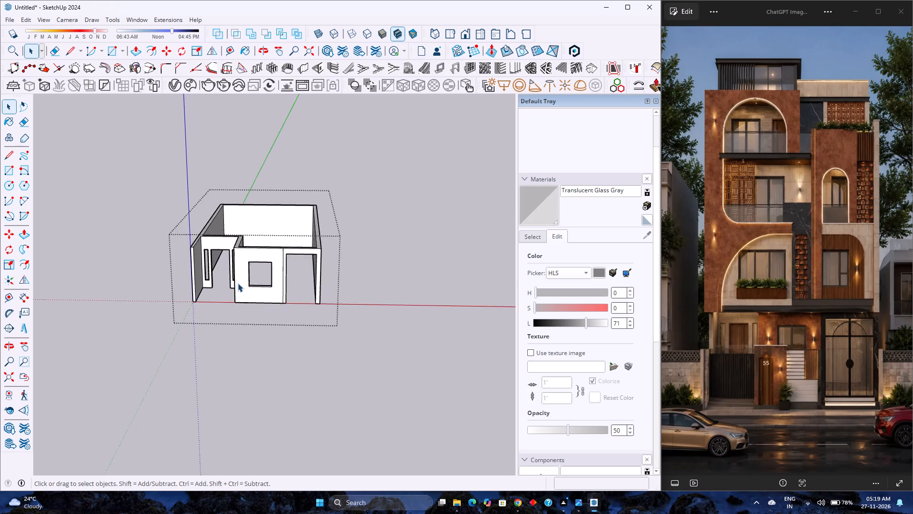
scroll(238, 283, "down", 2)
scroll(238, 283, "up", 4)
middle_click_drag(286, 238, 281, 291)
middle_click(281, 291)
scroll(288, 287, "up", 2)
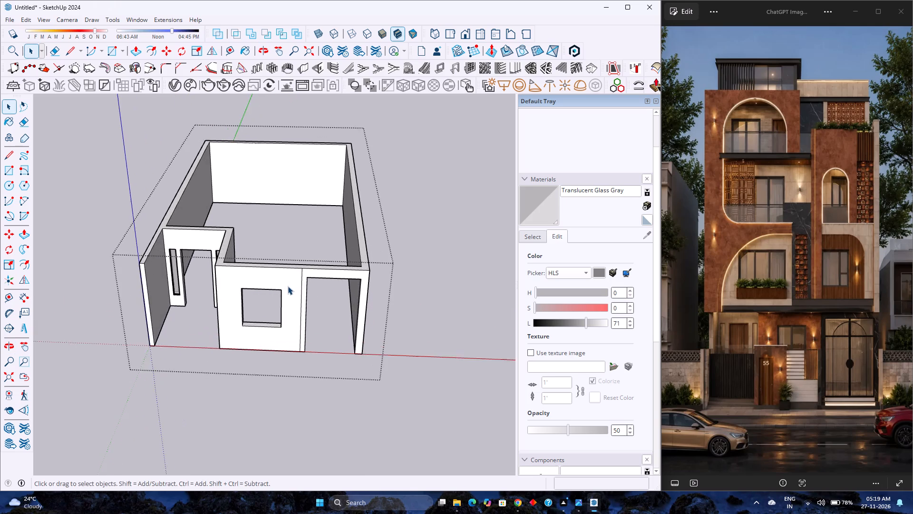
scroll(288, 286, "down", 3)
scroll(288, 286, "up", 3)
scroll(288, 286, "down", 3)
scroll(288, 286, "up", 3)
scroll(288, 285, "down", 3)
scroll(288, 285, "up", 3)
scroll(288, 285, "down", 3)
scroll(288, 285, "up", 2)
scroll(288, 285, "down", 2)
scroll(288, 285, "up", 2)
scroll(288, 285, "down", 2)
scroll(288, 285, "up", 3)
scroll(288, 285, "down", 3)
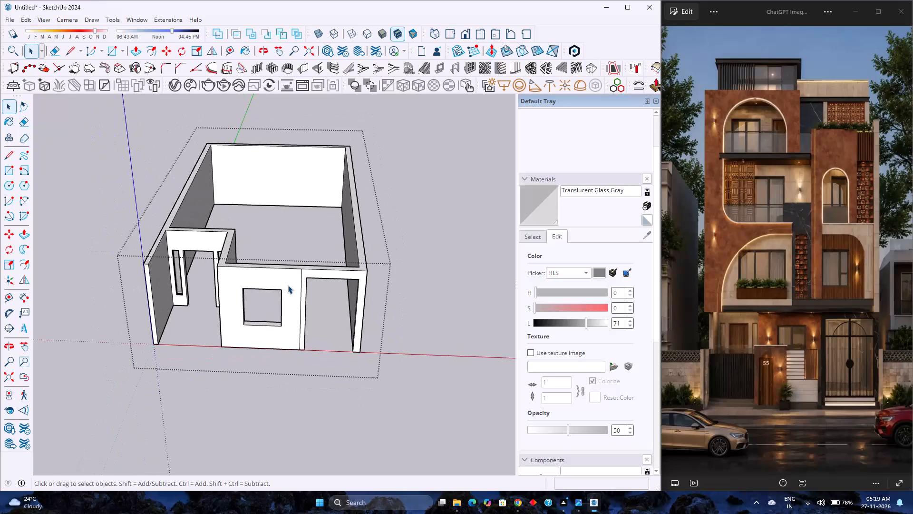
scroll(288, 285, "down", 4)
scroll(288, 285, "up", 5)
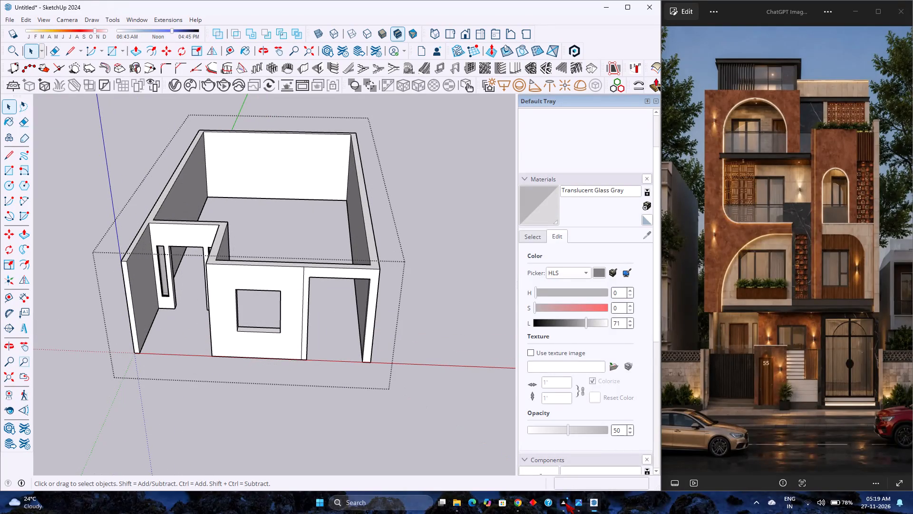
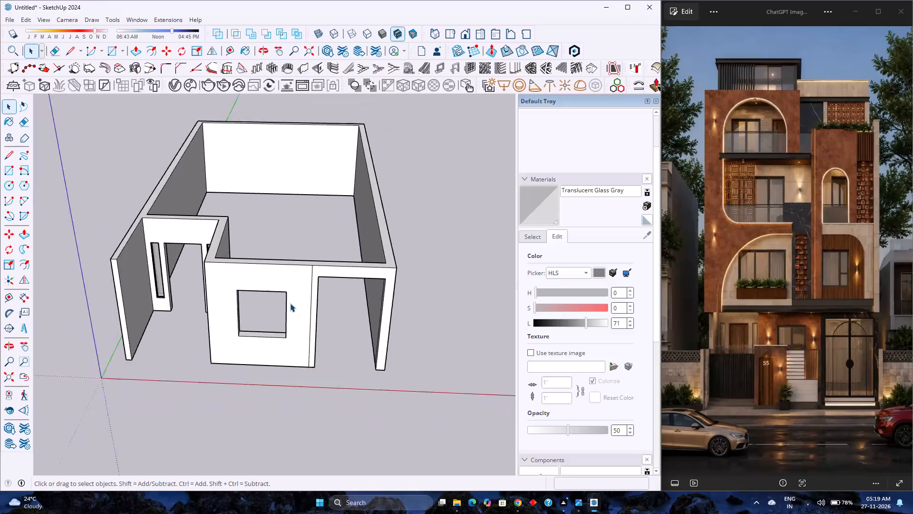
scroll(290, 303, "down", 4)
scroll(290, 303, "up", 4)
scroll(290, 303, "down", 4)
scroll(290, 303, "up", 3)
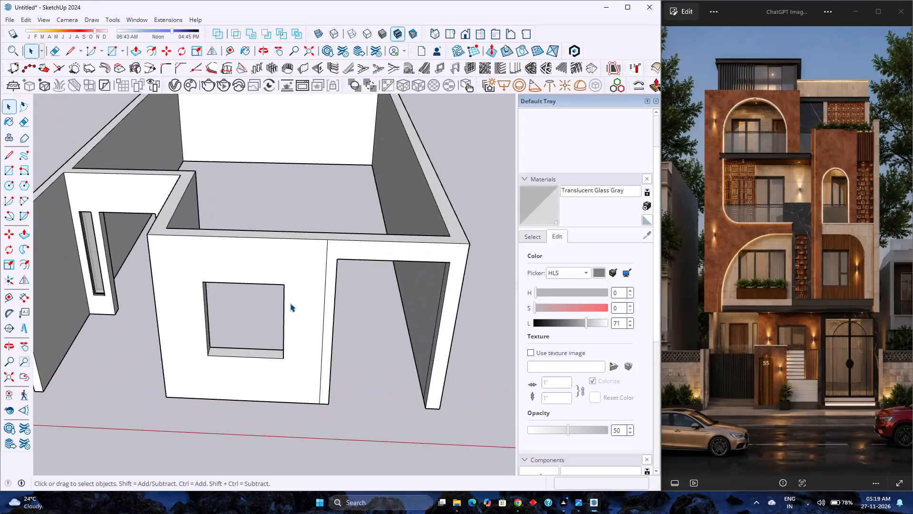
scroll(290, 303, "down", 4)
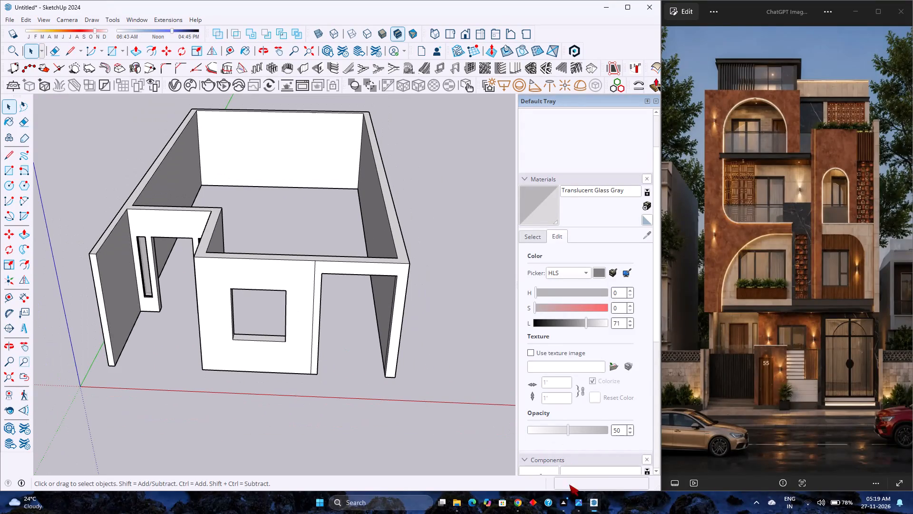
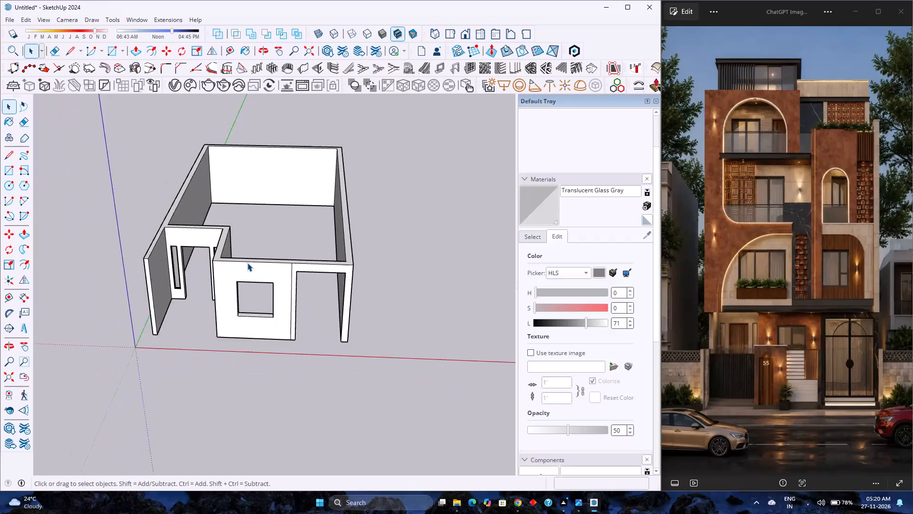
Draw a line along the bottom edge of the square front-wall window opening to close it with a face.
scroll(247, 263, "up", 4)
scroll(247, 263, "down", 7)
middle_click_drag(247, 263, 234, 163)
scroll(247, 263, "up", 1)
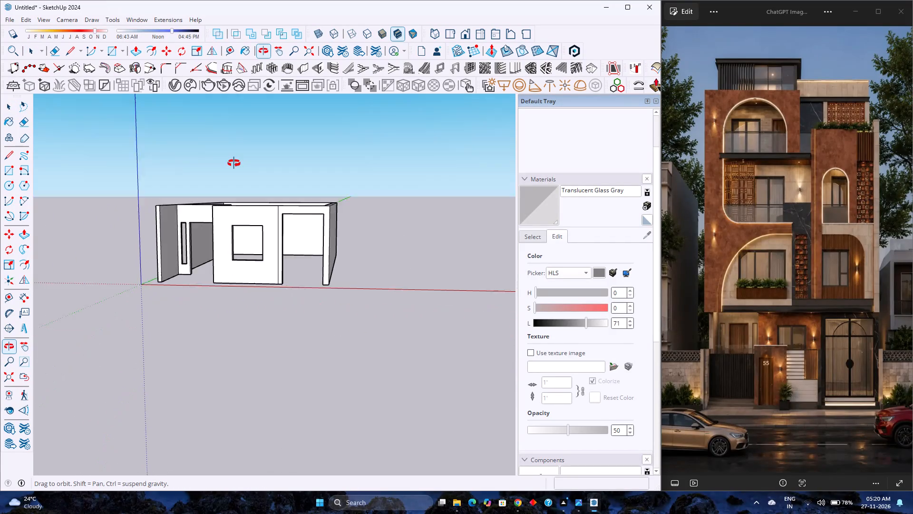
middle_click_drag(234, 163, 234, 163)
scroll(234, 163, "up", 2)
scroll(234, 163, "down", 4)
scroll(234, 163, "up", 3)
scroll(234, 163, "down", 3)
scroll(234, 163, "up", 4)
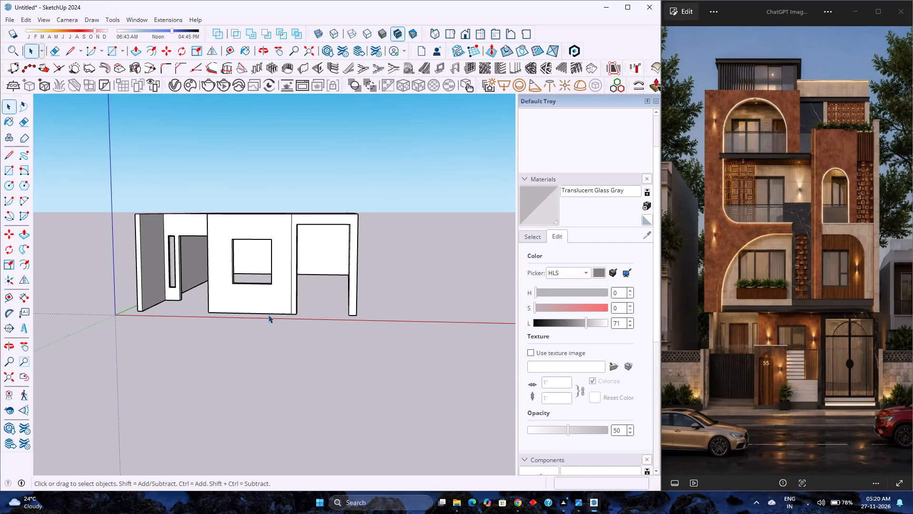
scroll(253, 293, "up", 7)
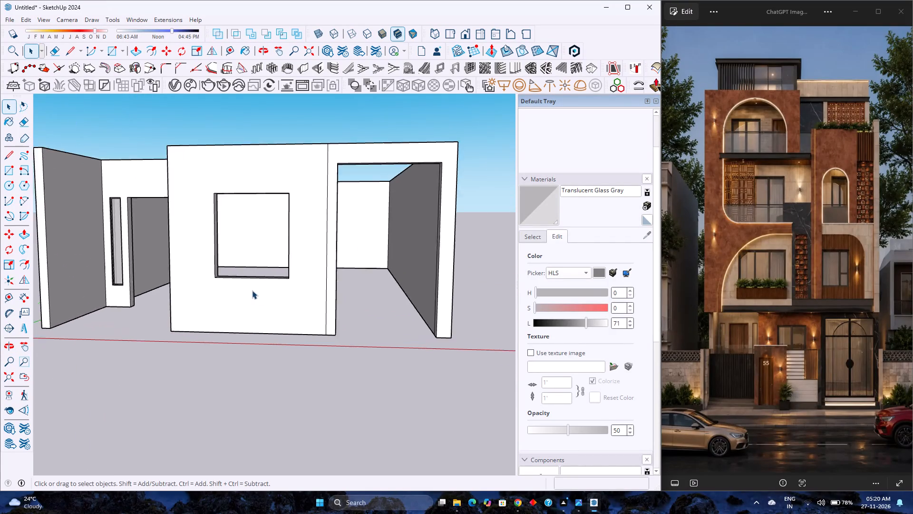
scroll(252, 290, "up", 1)
middle_click_drag(252, 292, 241, 400)
double_click(249, 267)
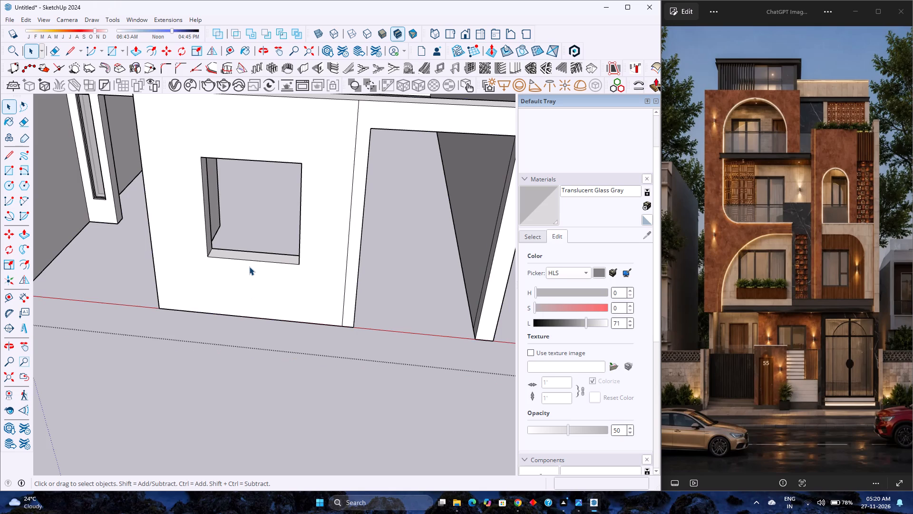
left_click(244, 257)
left_click(244, 257)
left_click(75, 47)
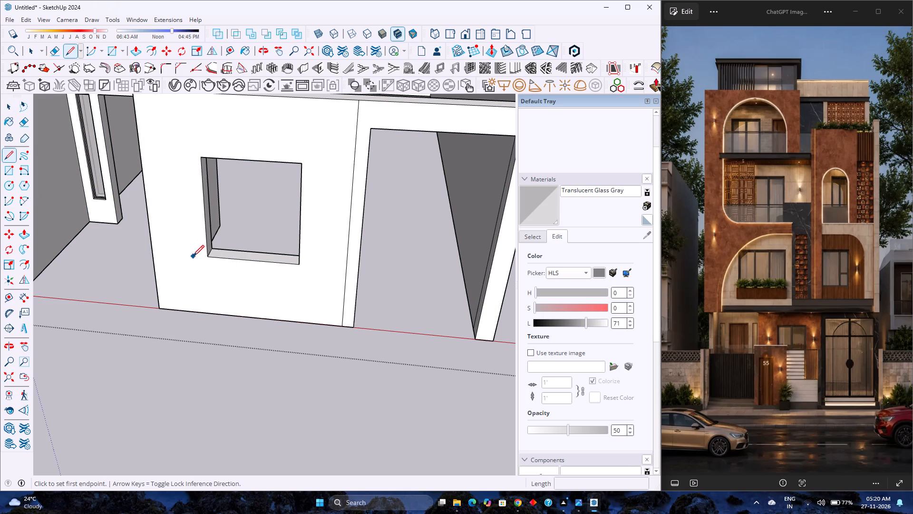
left_click(207, 255)
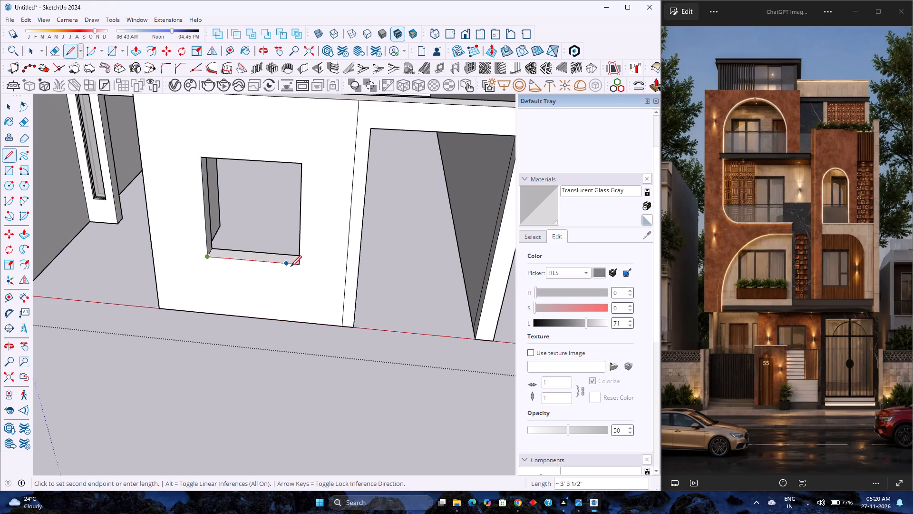
left_click(296, 264)
key("space")
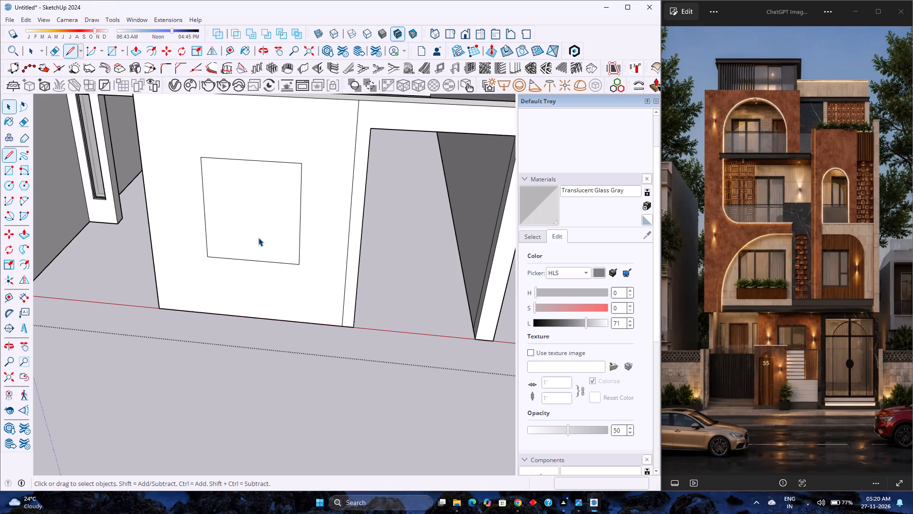
Group the new face filling the front window opening together with its edges.
double_click(250, 219)
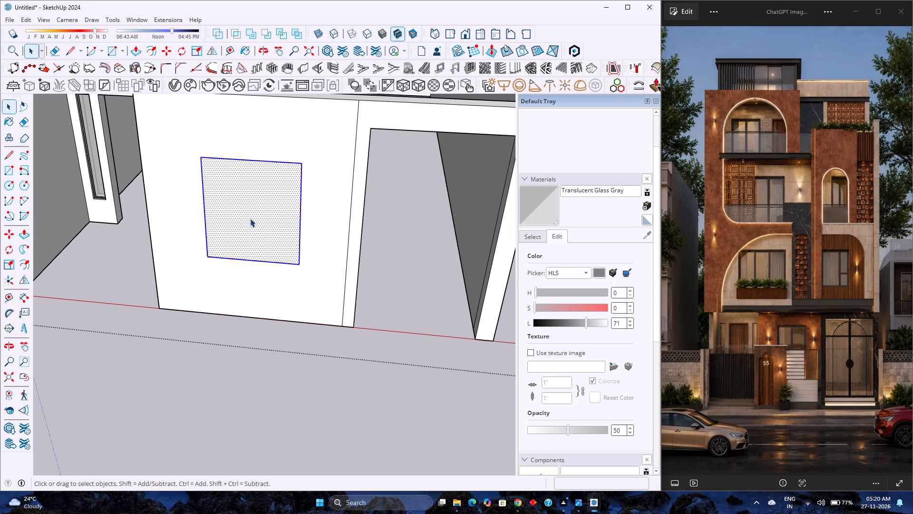
right_click(250, 215)
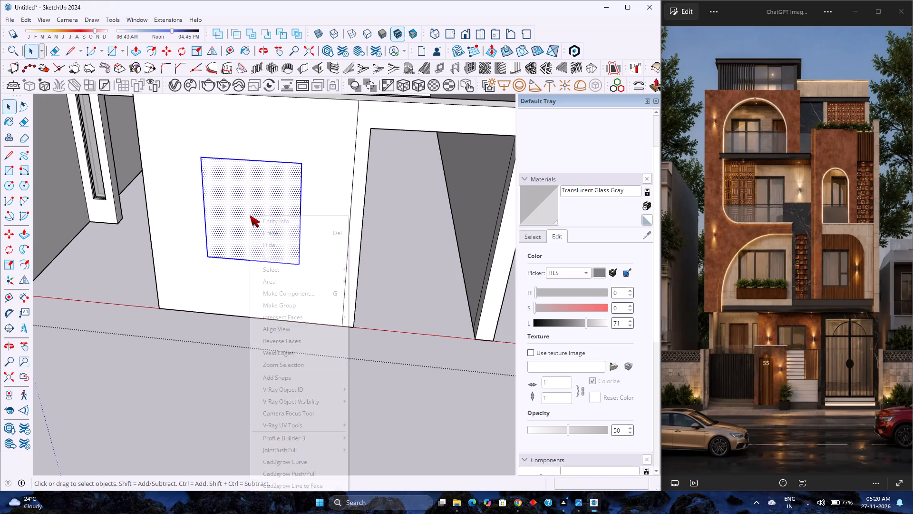
left_click(291, 304)
Inside the window group, offset the face outline inward by 2 inches to form the frame border.
double_click(266, 233)
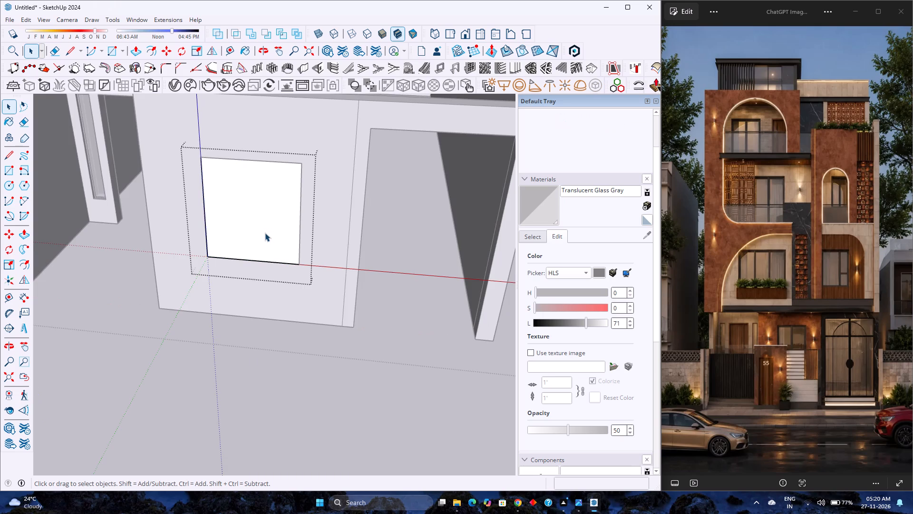
left_click(149, 55)
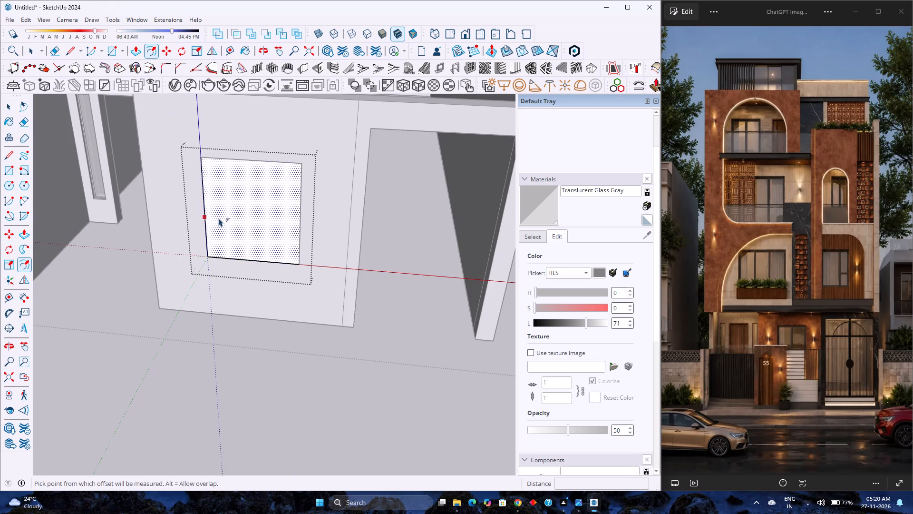
left_click(217, 216)
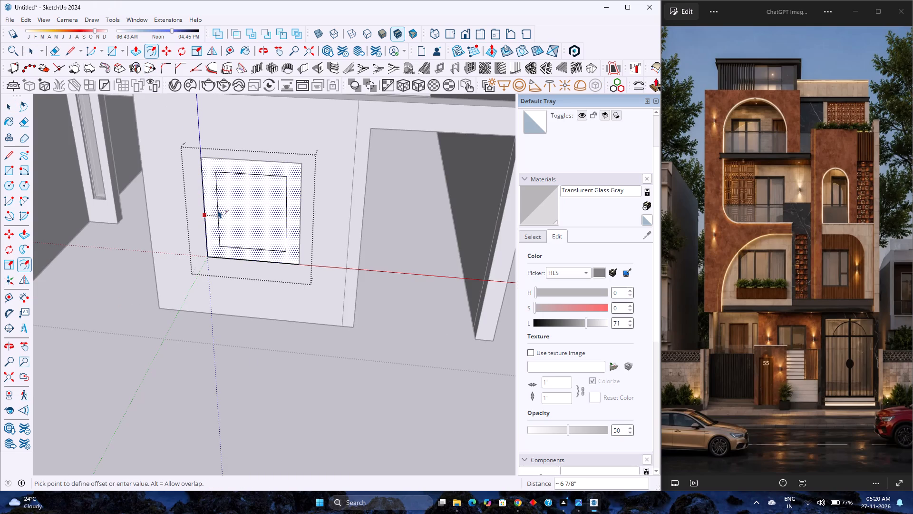
key("1")
key("Return")
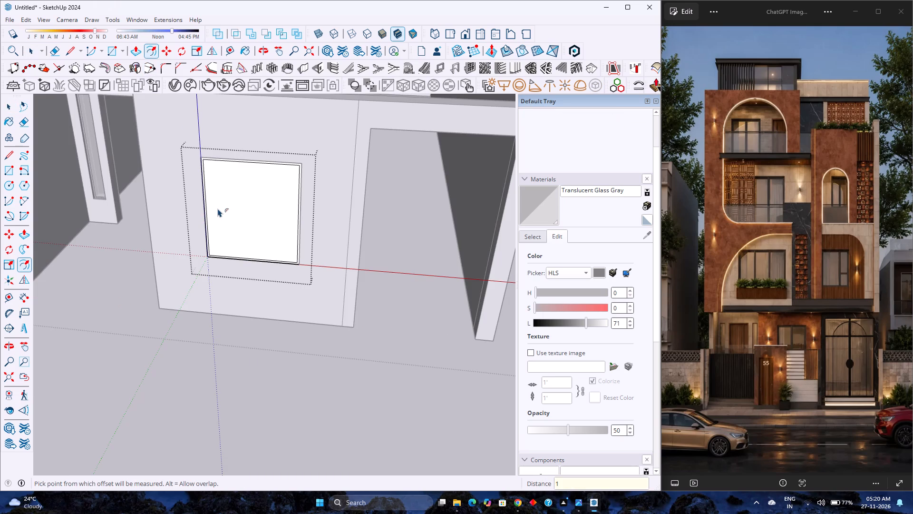
key("2")
key("Return")
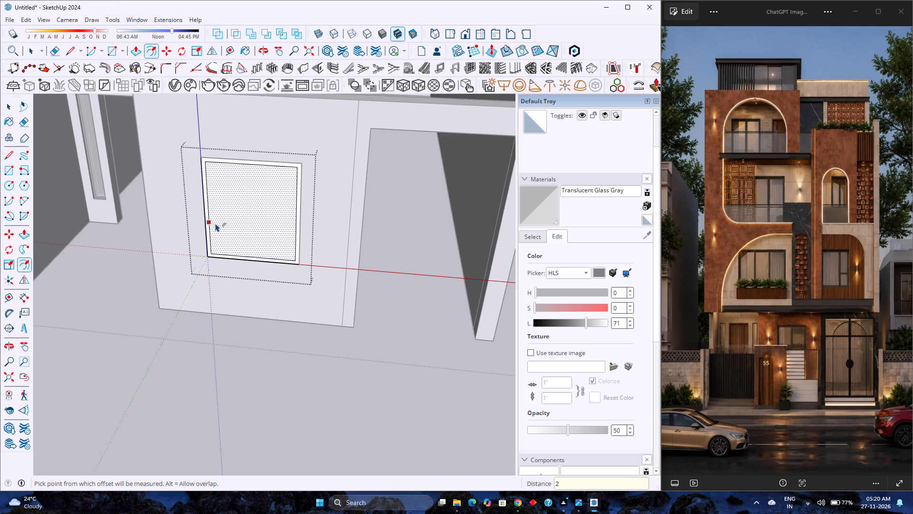
Draw a vertical centre line between the midpoints of the inner frame's bottom and top edges.
scroll(215, 223, "down", 3)
middle_click_drag(217, 209, 232, 143)
middle_click(232, 143)
scroll(247, 168, "up", 3)
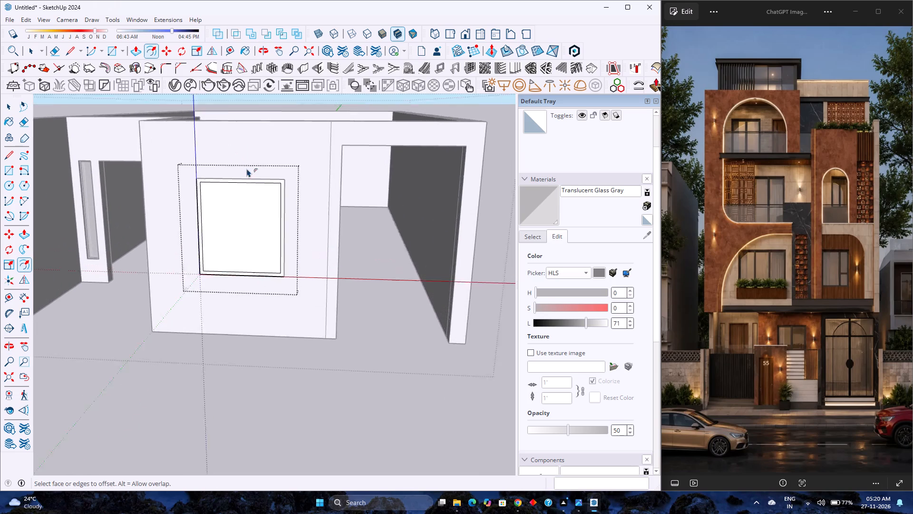
scroll(251, 197, "up", 2)
left_click(74, 54)
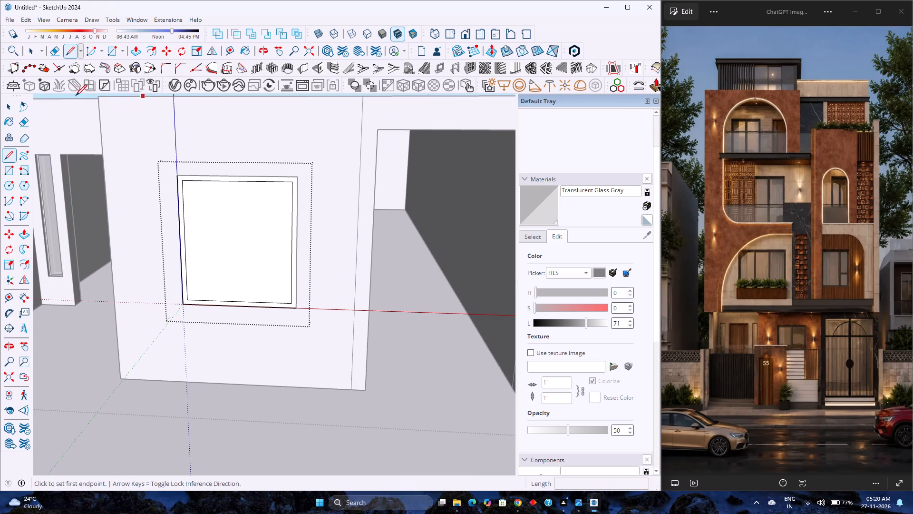
left_click(233, 300)
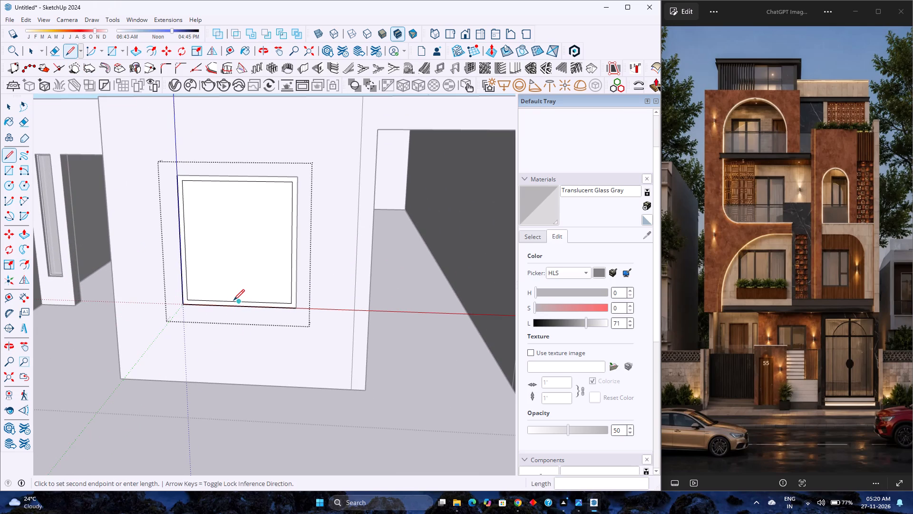
left_click(238, 183)
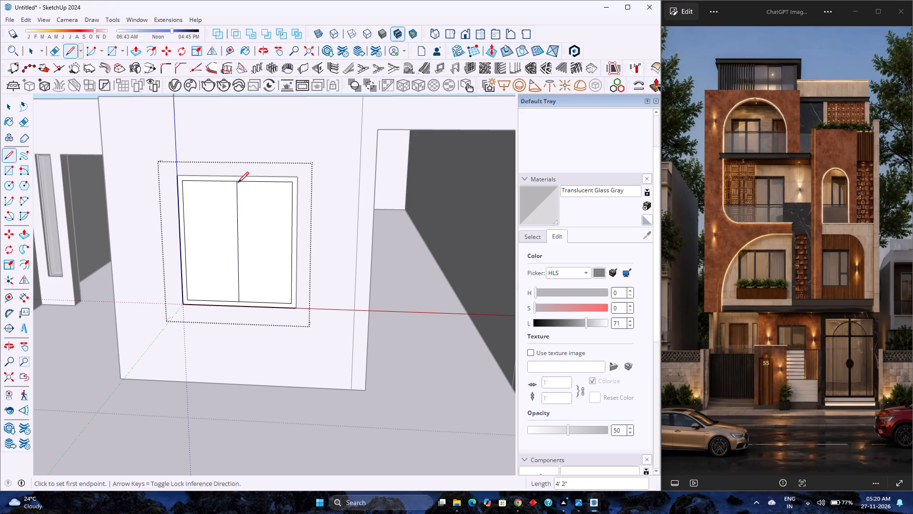
key("space")
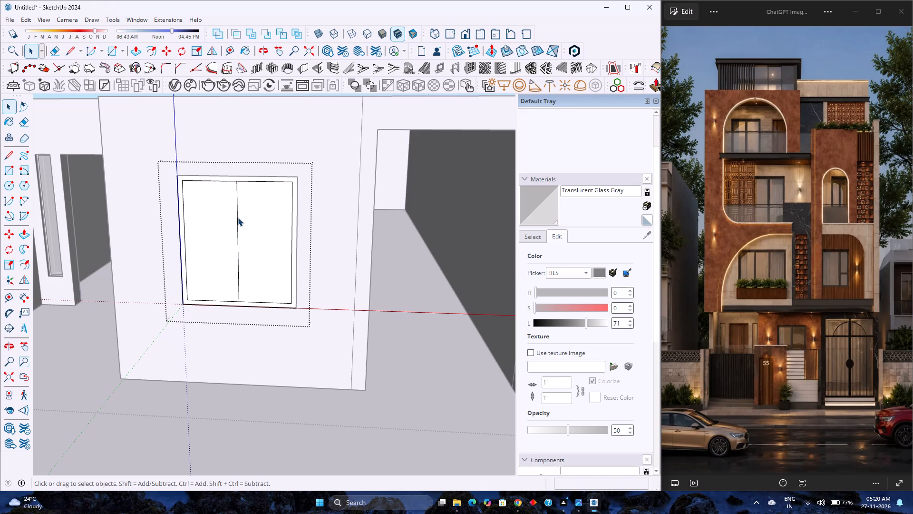
Move the vertical centre line 1 inch to the left along the red axis.
left_click(238, 217)
key("m")
scroll(235, 178, "up", 4)
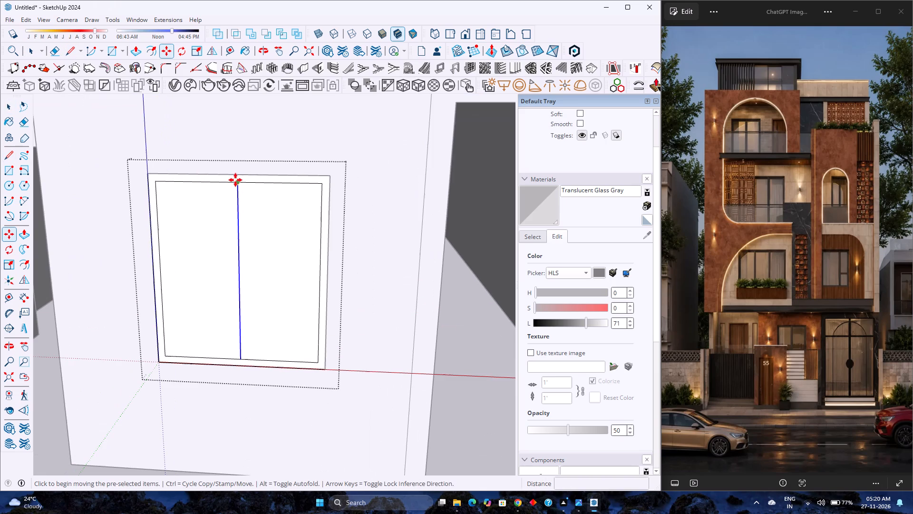
left_click(237, 182)
right_click(222, 181)
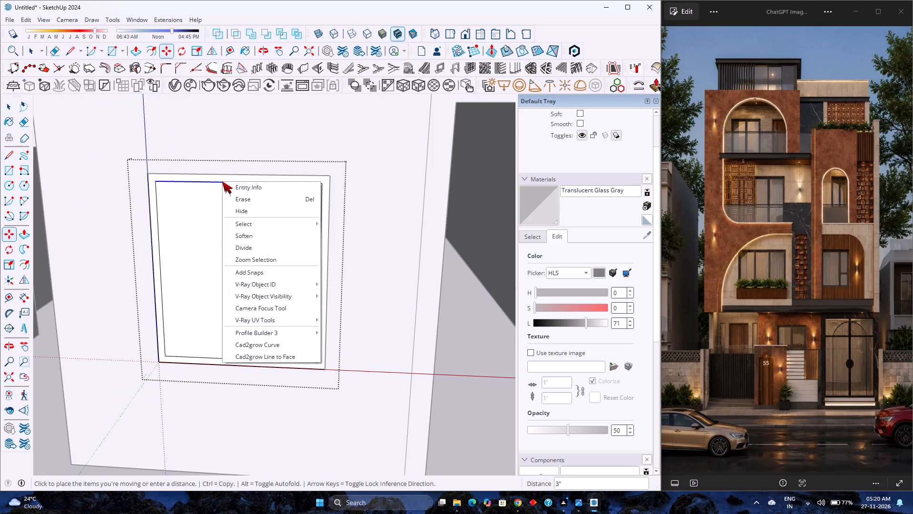
key("Escape")
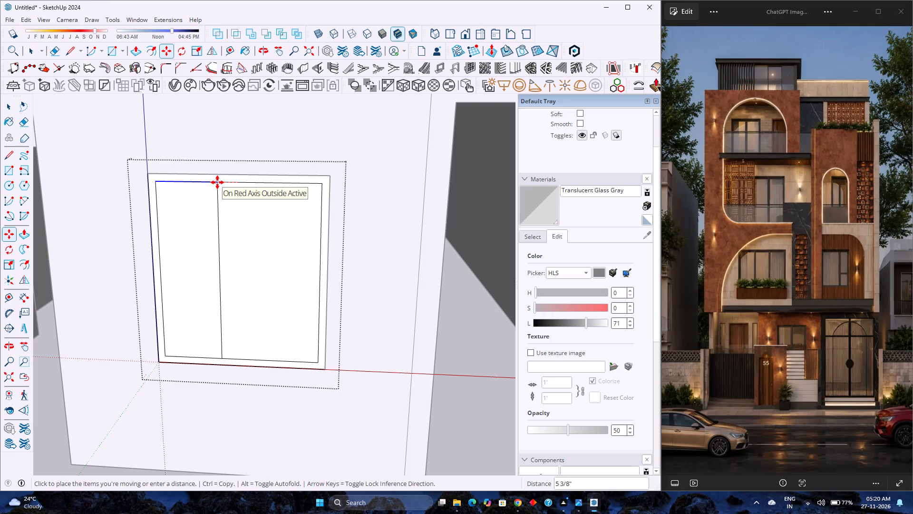
key("1")
key("Return")
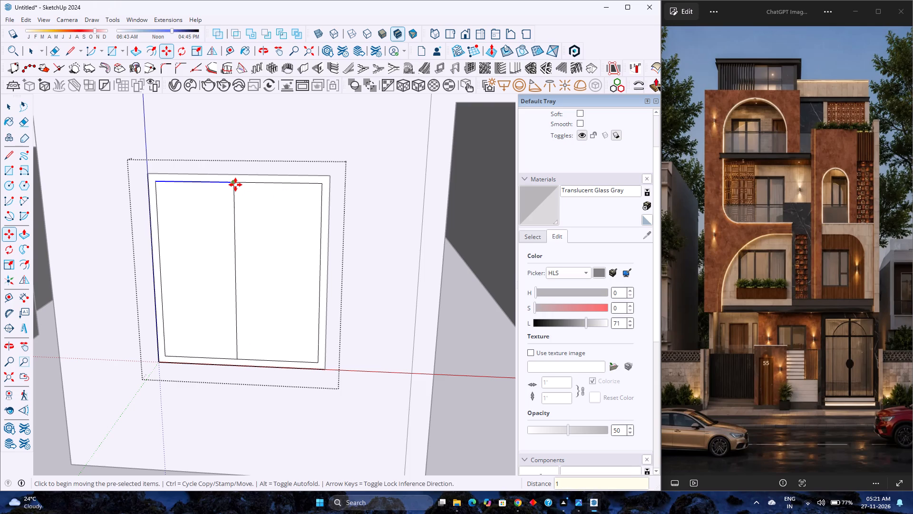
Copy the shifted vertical line 2 inches to the right to form the central mullion.
key("space")
left_click(233, 194)
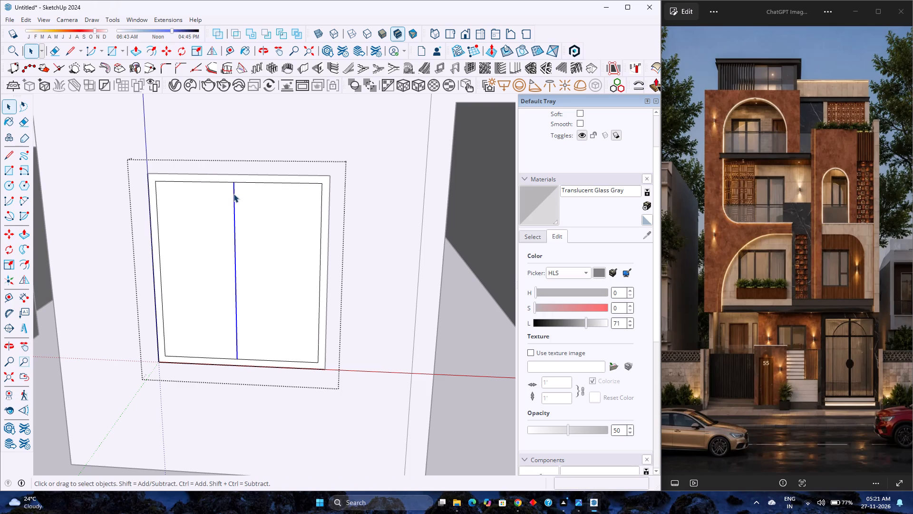
key("m")
left_click(233, 183)
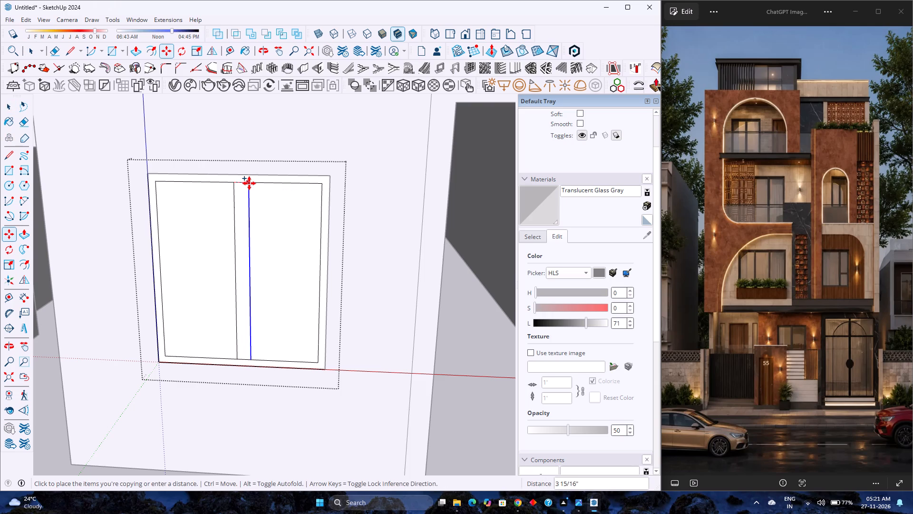
key("2")
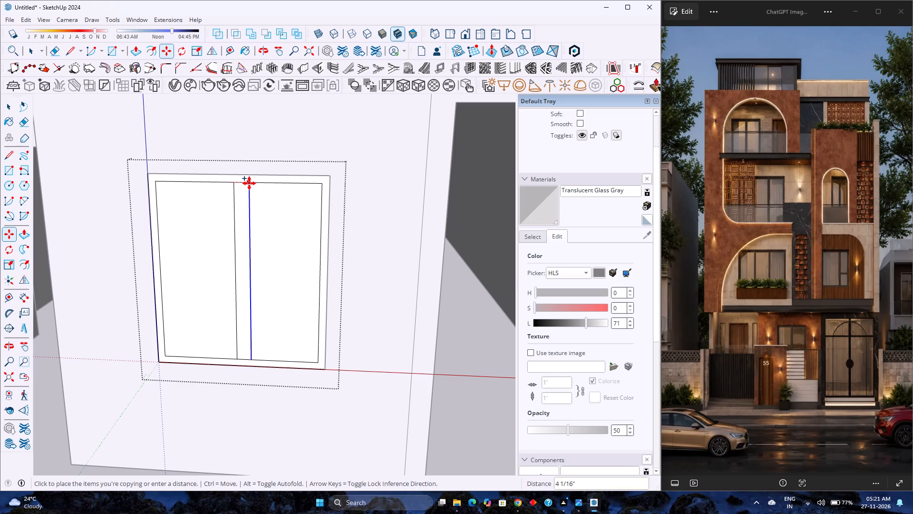
key("Return")
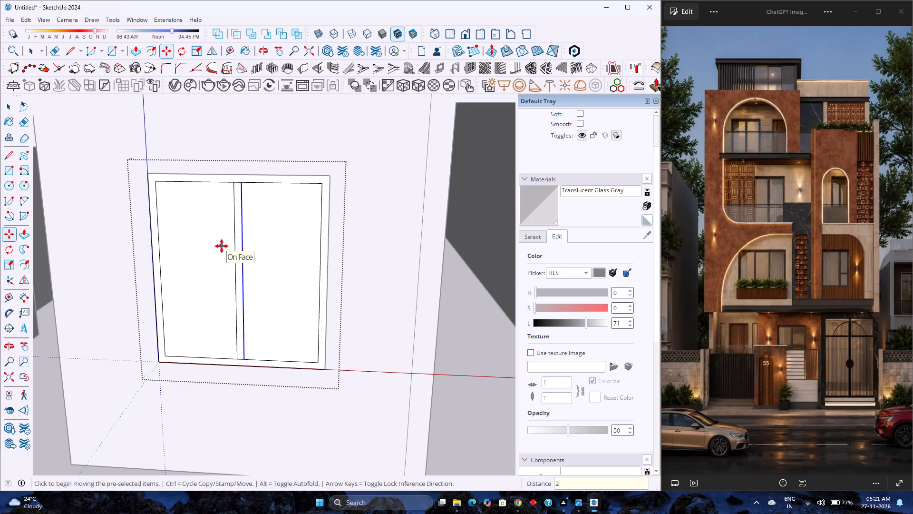
Erase the short edges at the mullion's top and bottom so it merges with the outer frame.
key("e")
left_click(238, 183)
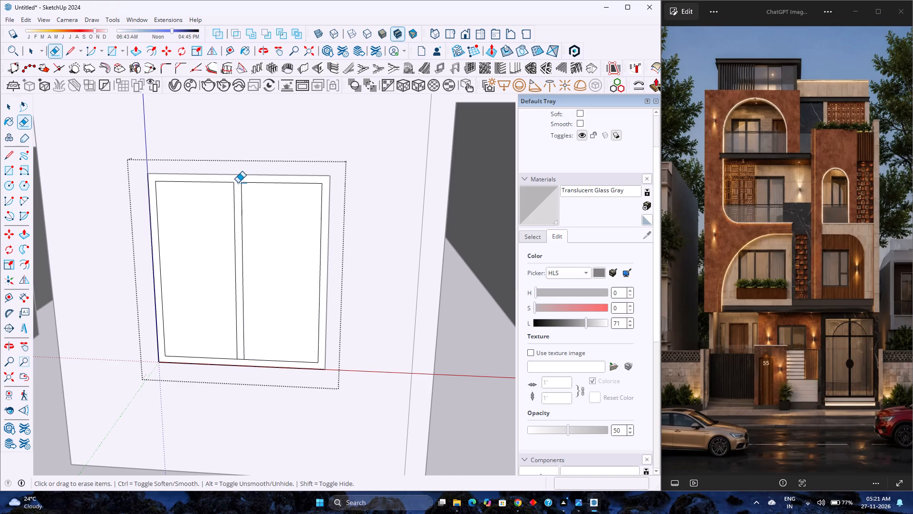
left_click(239, 359)
key("space")
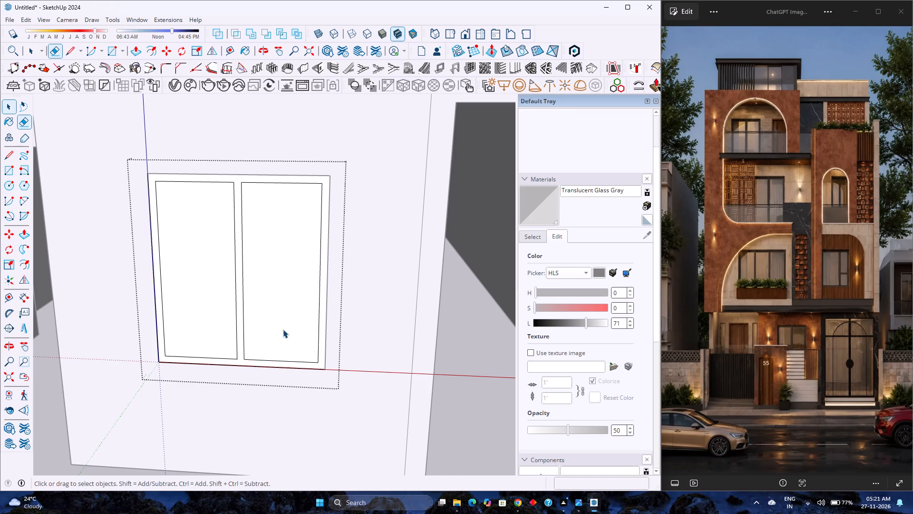
Delete the two pane faces on either side of the mullion, leaving only the frame.
left_click(283, 329)
key("Delete")
left_click(188, 306)
key("Delete")
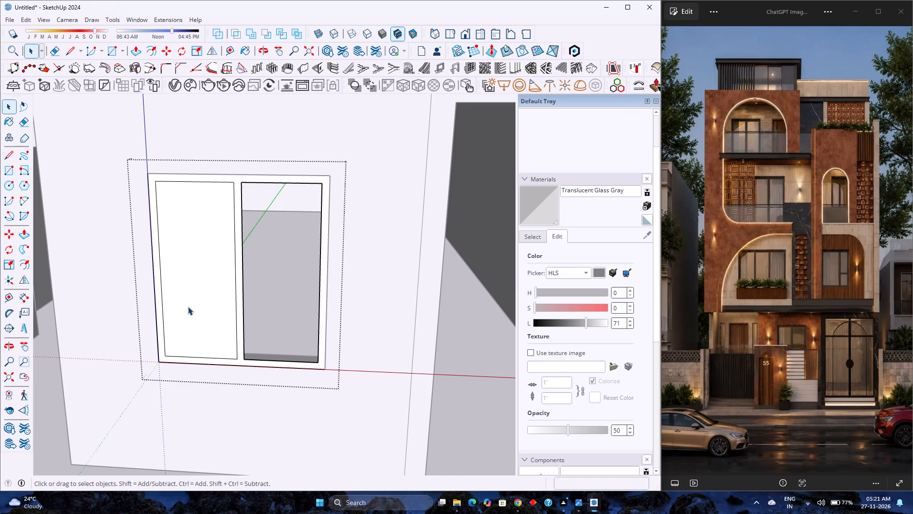
left_click(206, 315)
key("Delete")
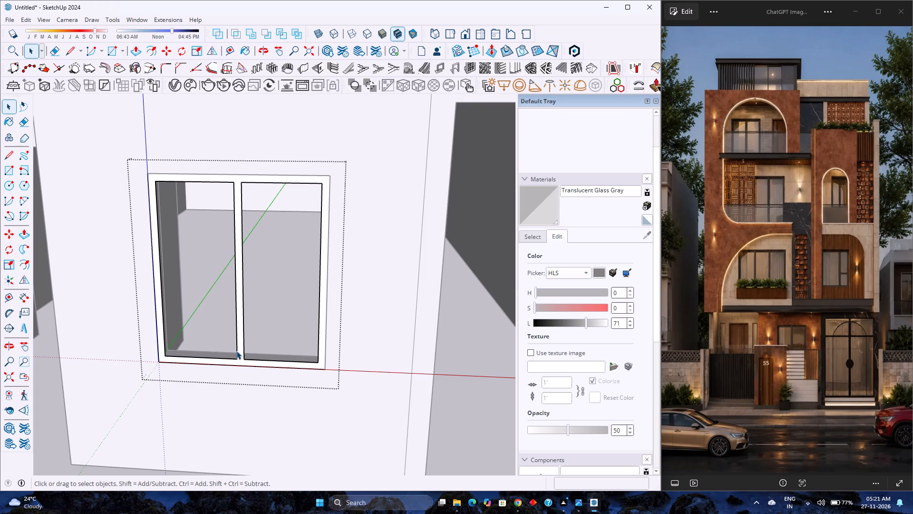
Group the window frame face together with its edges.
triple_click(240, 345)
right_click(240, 345)
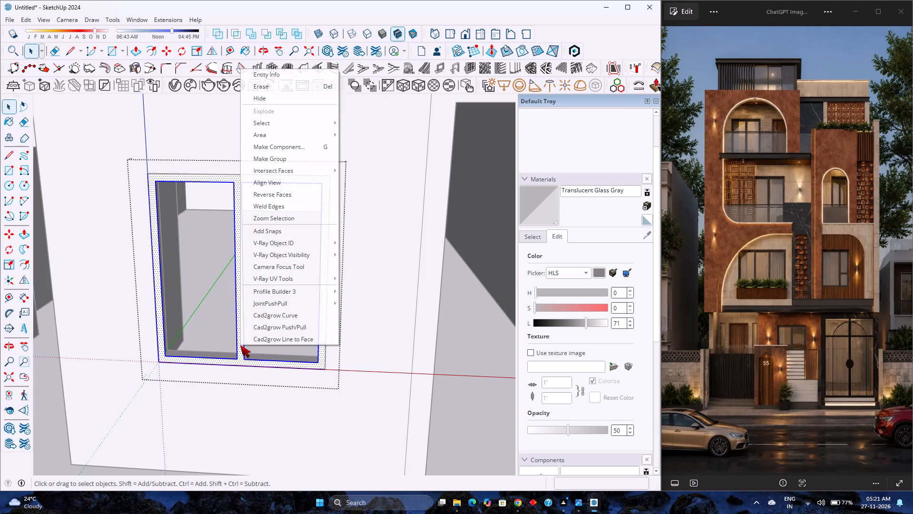
left_click(208, 175)
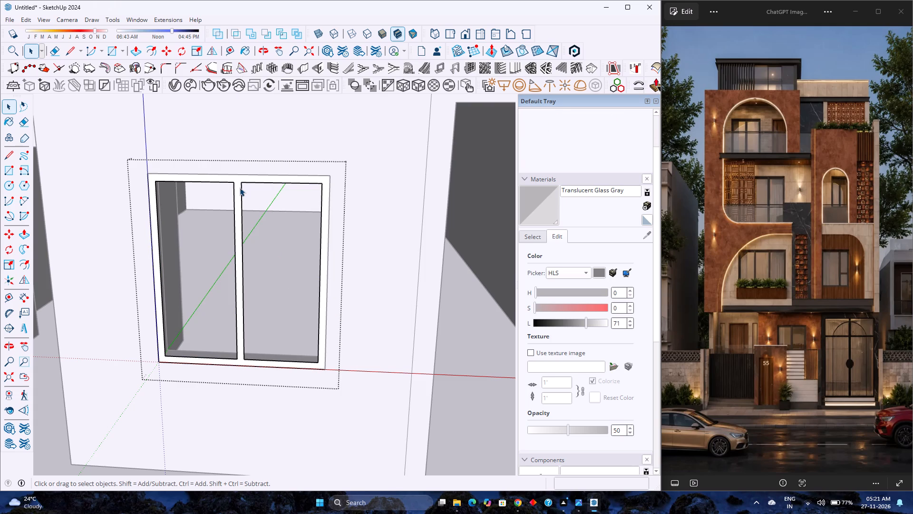
triple_click(238, 188)
double_click(238, 188)
double_click(238, 188)
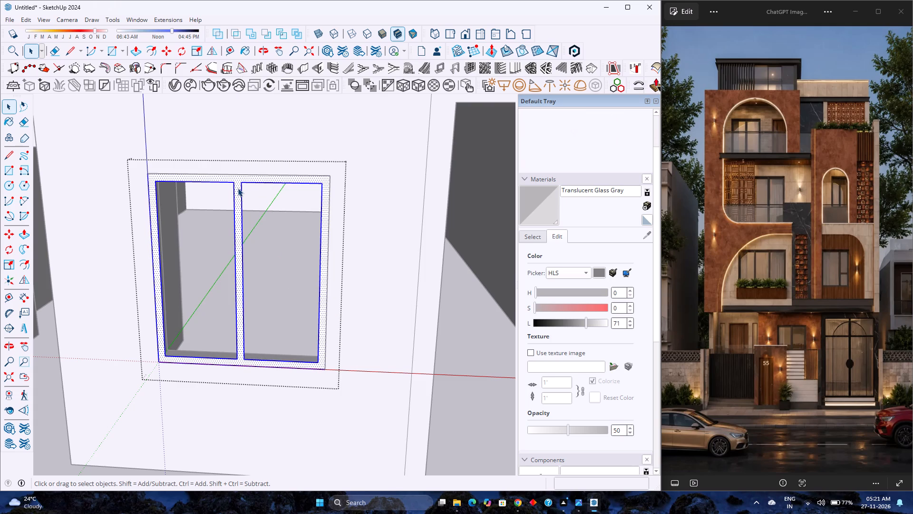
right_click(238, 188)
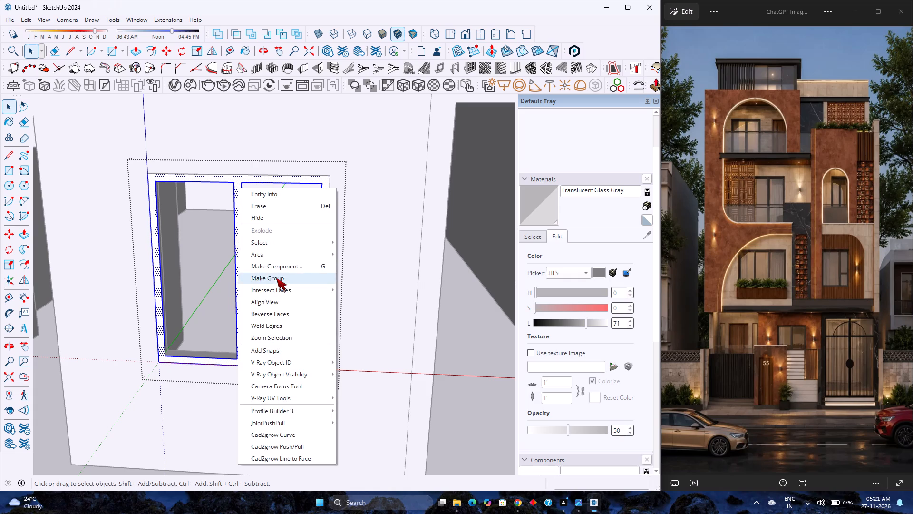
left_click(276, 278)
Push/Pull the grouped window frame face outward by 2 inches.
double_click(237, 208)
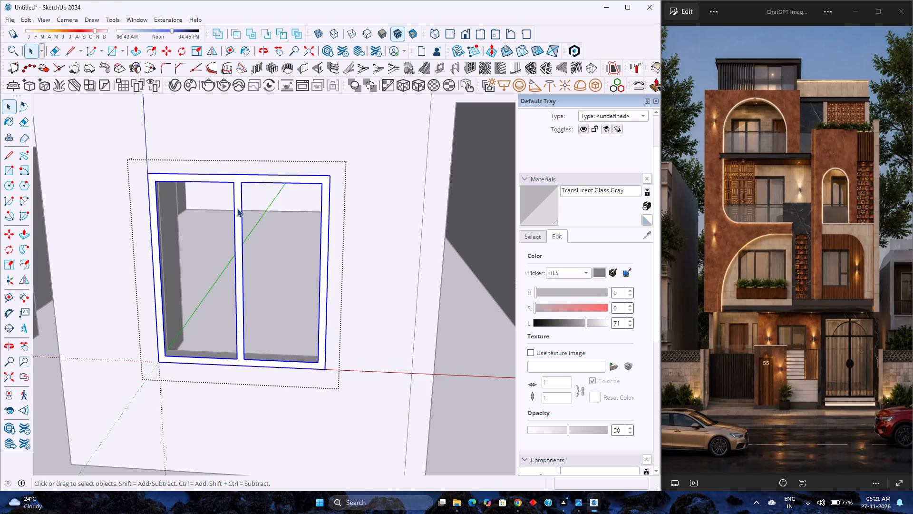
key("p")
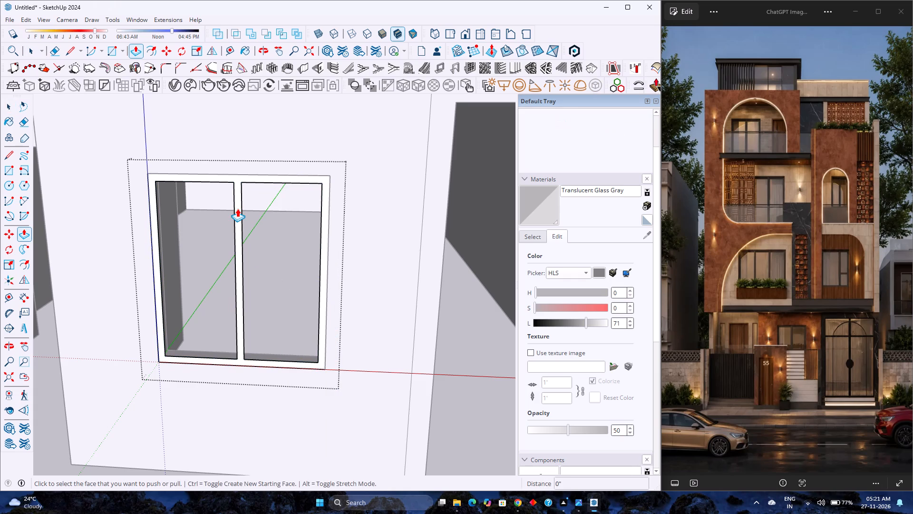
left_click(237, 216)
key("2")
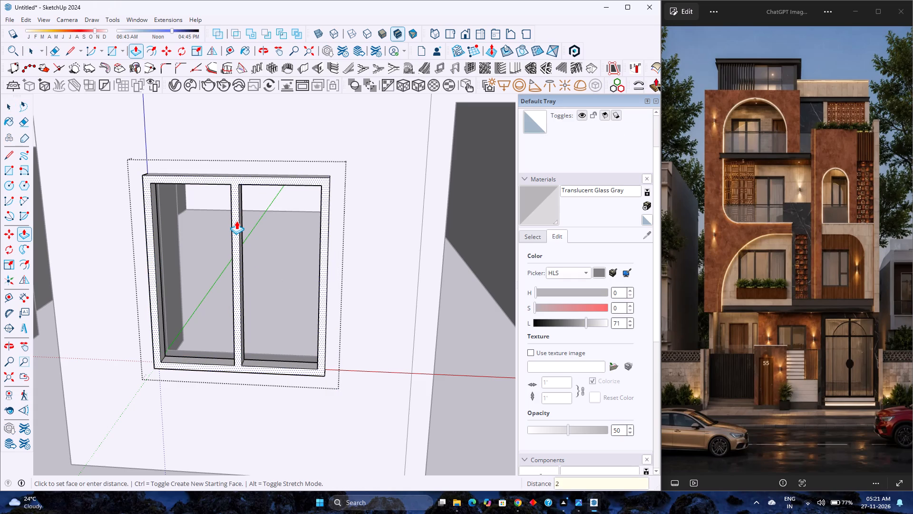
key("Return")
Fill the left pane opening with a face by tracing its bottom inner edge, and make that face a group.
key("l")
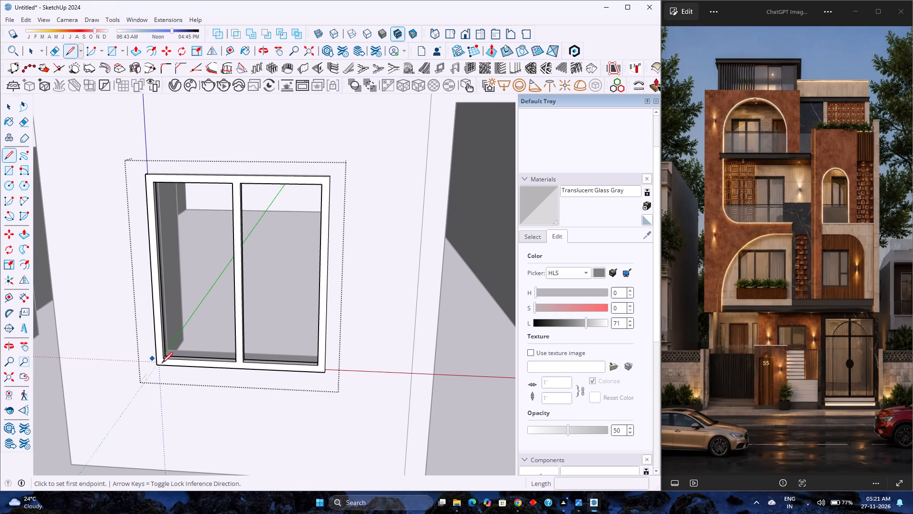
left_click(167, 356)
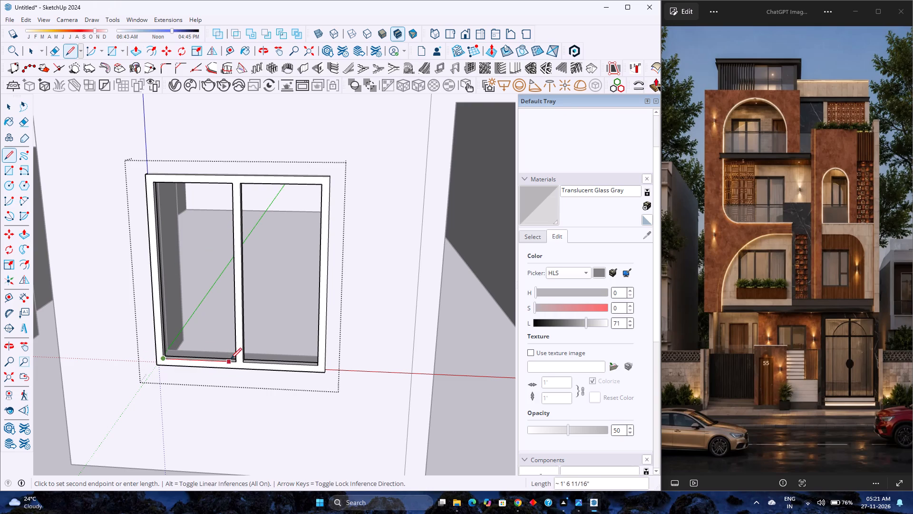
left_click(232, 360)
key("space")
double_click(217, 323)
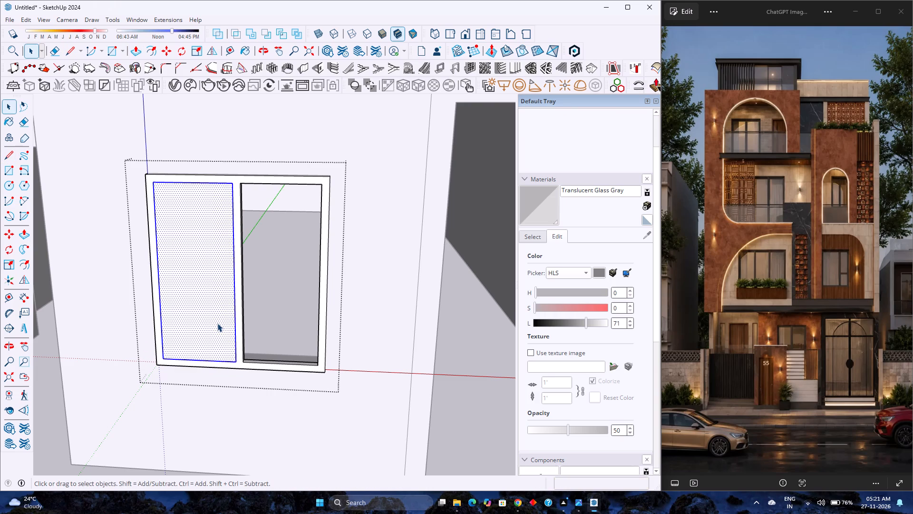
right_click(217, 323)
left_click(265, 136)
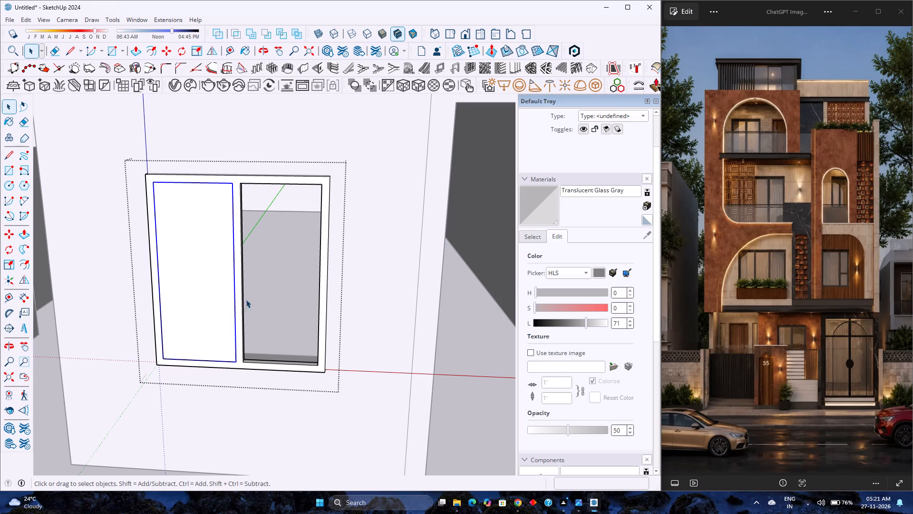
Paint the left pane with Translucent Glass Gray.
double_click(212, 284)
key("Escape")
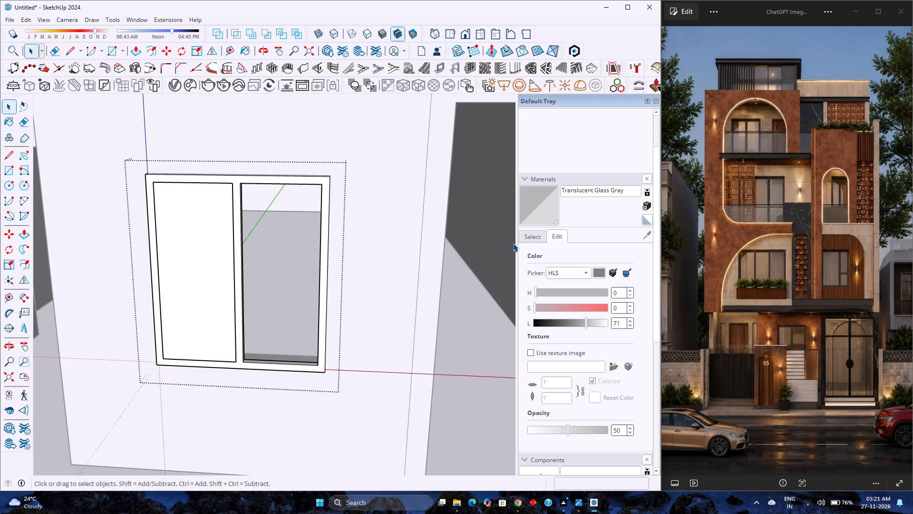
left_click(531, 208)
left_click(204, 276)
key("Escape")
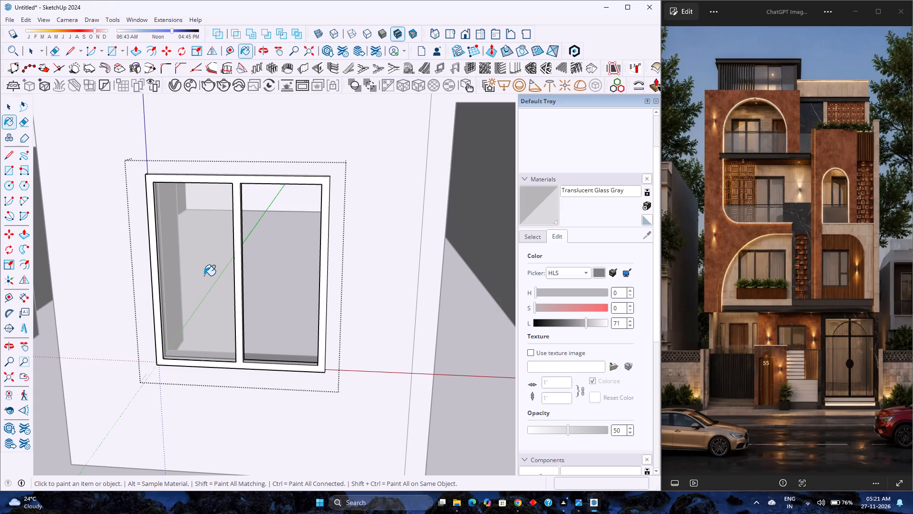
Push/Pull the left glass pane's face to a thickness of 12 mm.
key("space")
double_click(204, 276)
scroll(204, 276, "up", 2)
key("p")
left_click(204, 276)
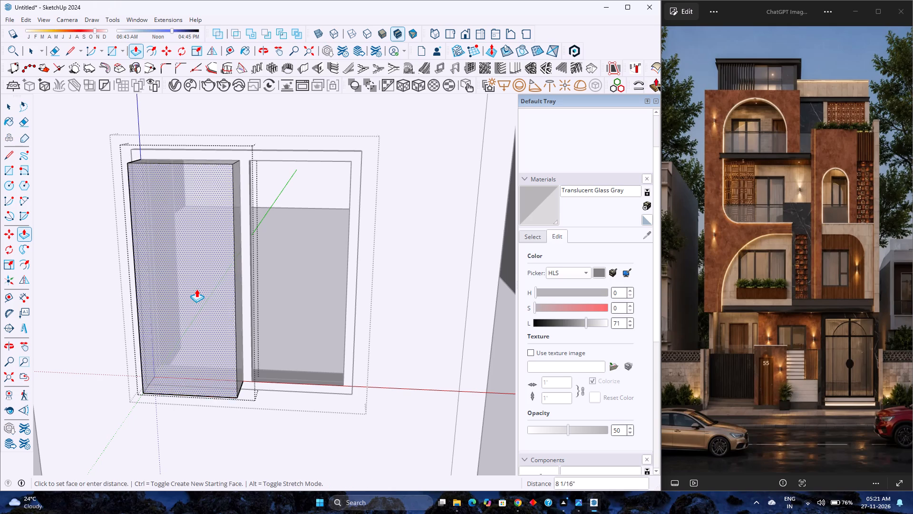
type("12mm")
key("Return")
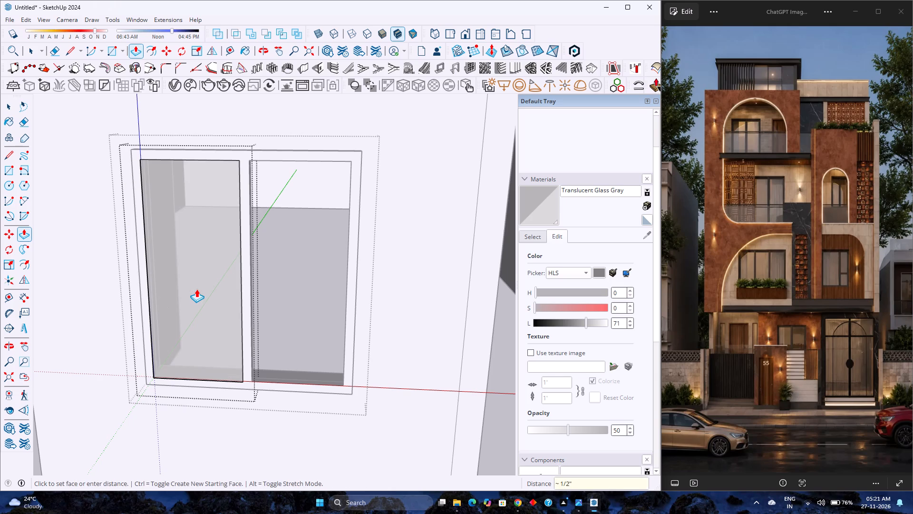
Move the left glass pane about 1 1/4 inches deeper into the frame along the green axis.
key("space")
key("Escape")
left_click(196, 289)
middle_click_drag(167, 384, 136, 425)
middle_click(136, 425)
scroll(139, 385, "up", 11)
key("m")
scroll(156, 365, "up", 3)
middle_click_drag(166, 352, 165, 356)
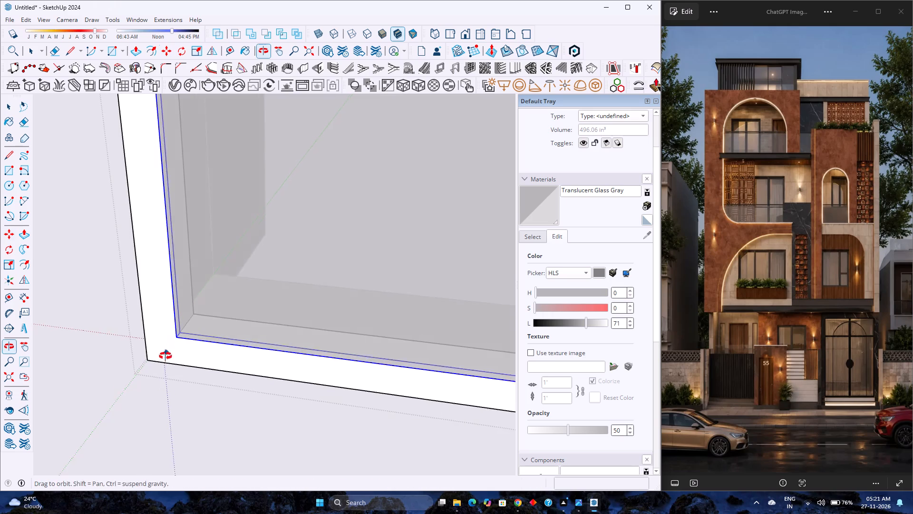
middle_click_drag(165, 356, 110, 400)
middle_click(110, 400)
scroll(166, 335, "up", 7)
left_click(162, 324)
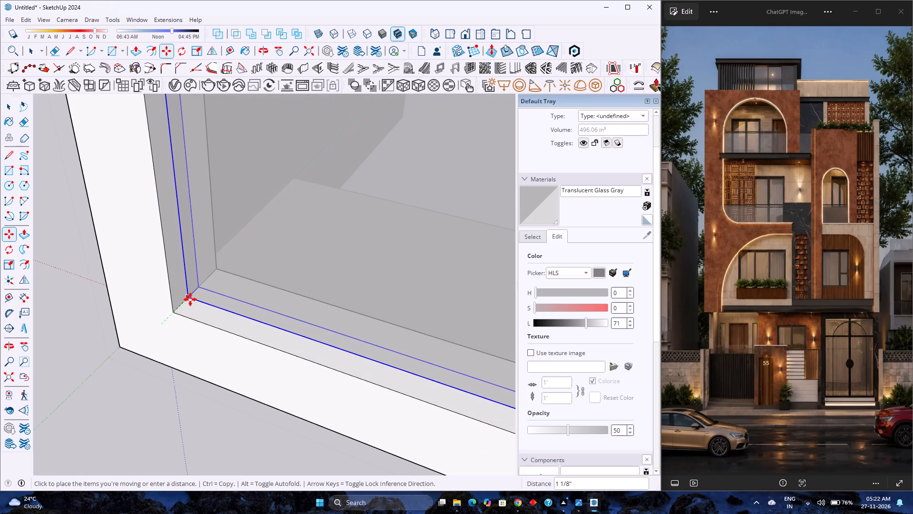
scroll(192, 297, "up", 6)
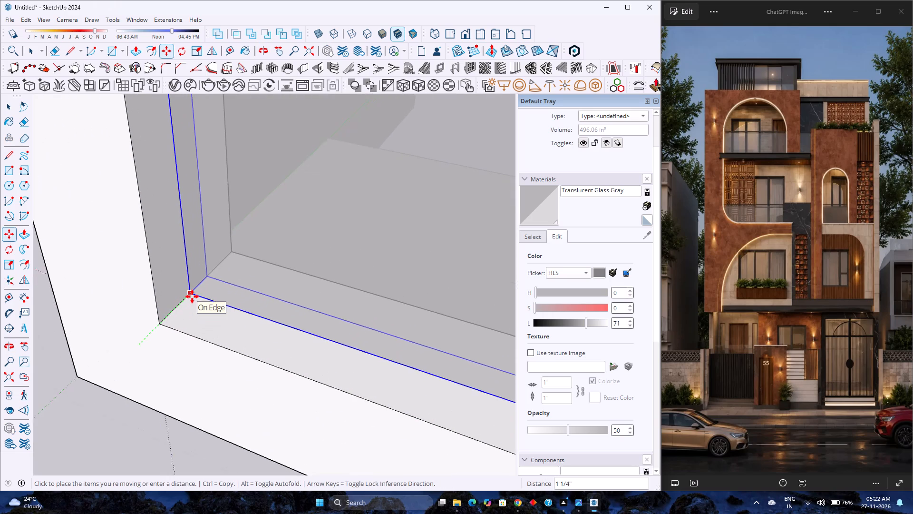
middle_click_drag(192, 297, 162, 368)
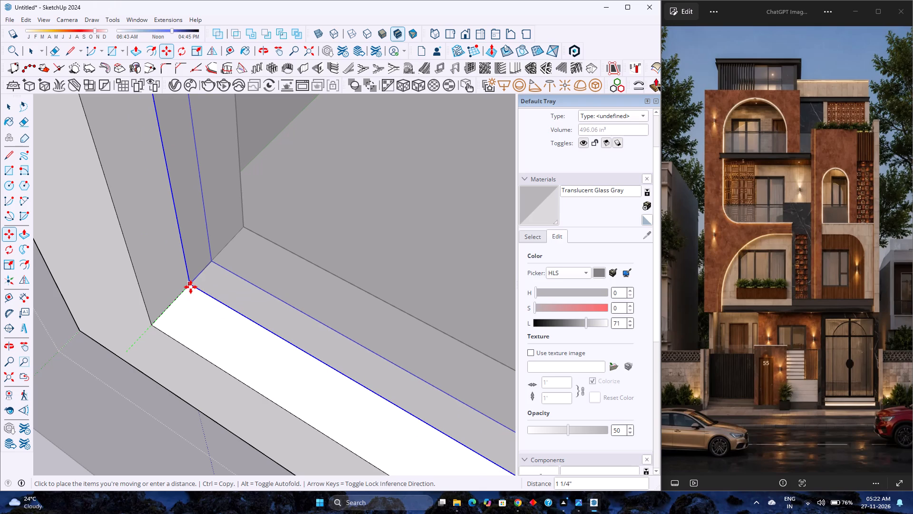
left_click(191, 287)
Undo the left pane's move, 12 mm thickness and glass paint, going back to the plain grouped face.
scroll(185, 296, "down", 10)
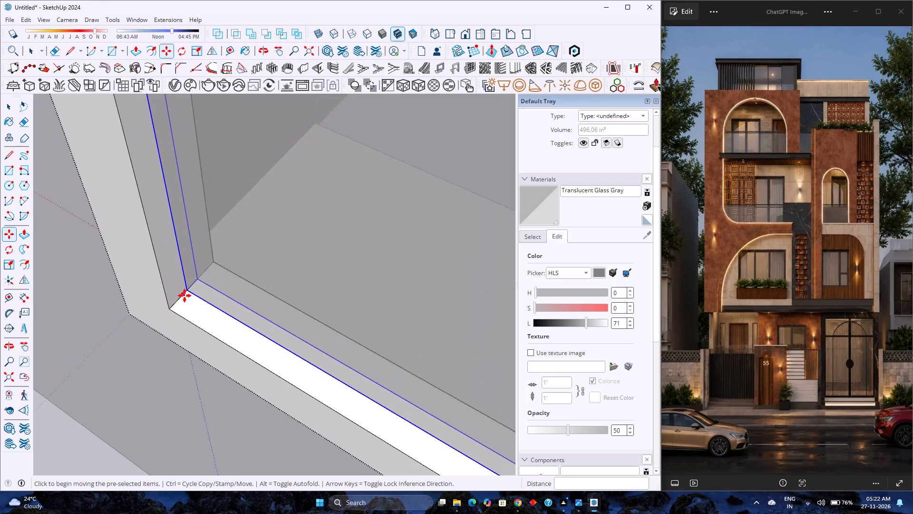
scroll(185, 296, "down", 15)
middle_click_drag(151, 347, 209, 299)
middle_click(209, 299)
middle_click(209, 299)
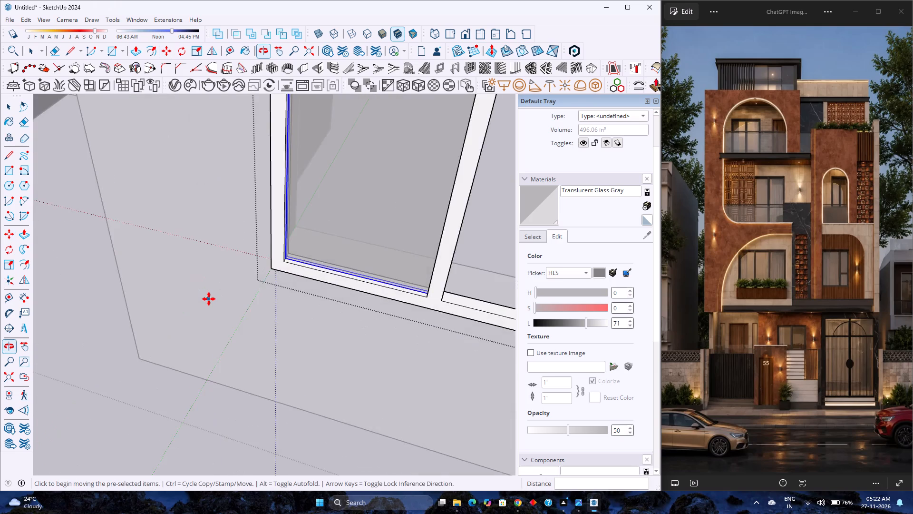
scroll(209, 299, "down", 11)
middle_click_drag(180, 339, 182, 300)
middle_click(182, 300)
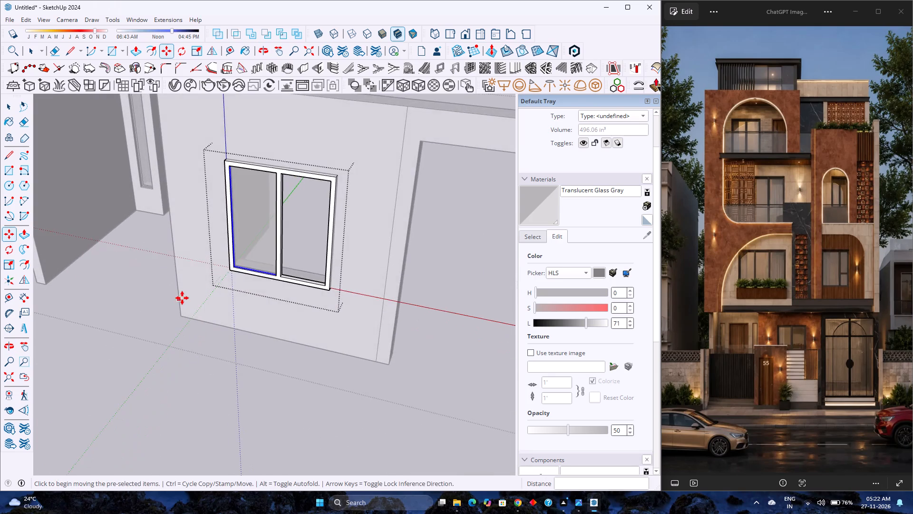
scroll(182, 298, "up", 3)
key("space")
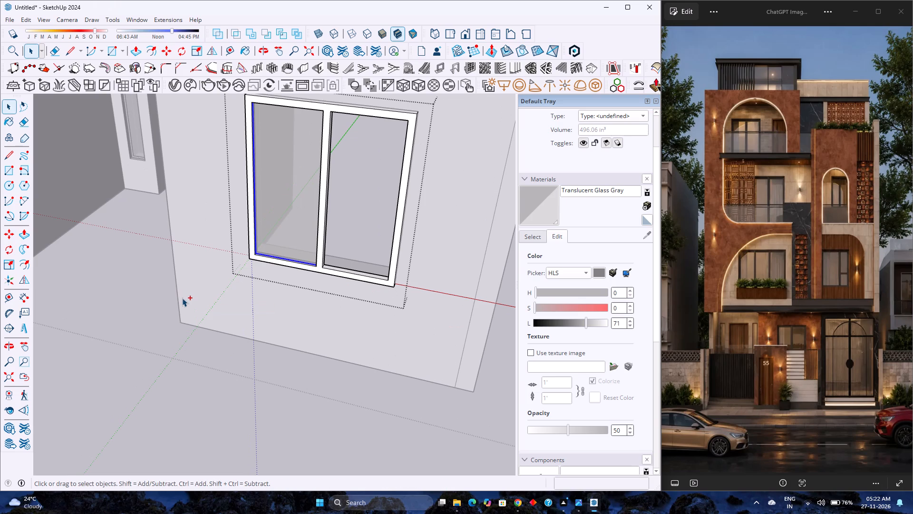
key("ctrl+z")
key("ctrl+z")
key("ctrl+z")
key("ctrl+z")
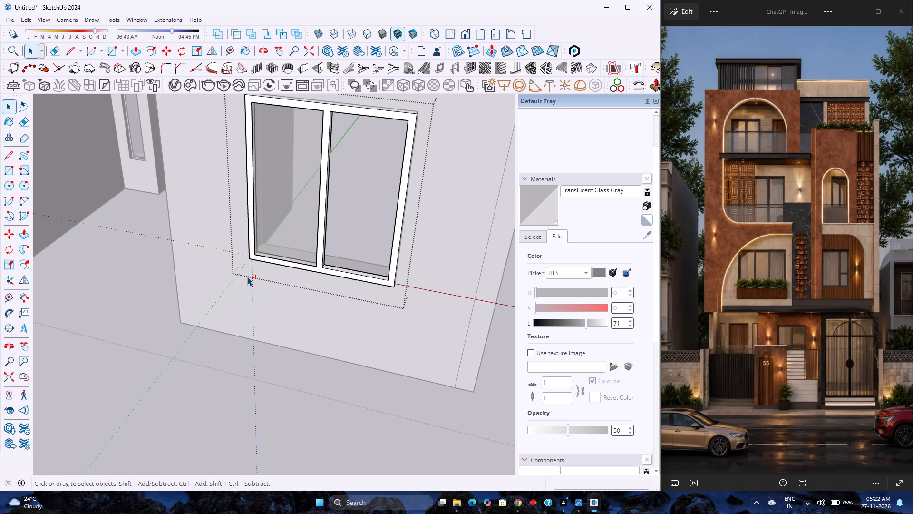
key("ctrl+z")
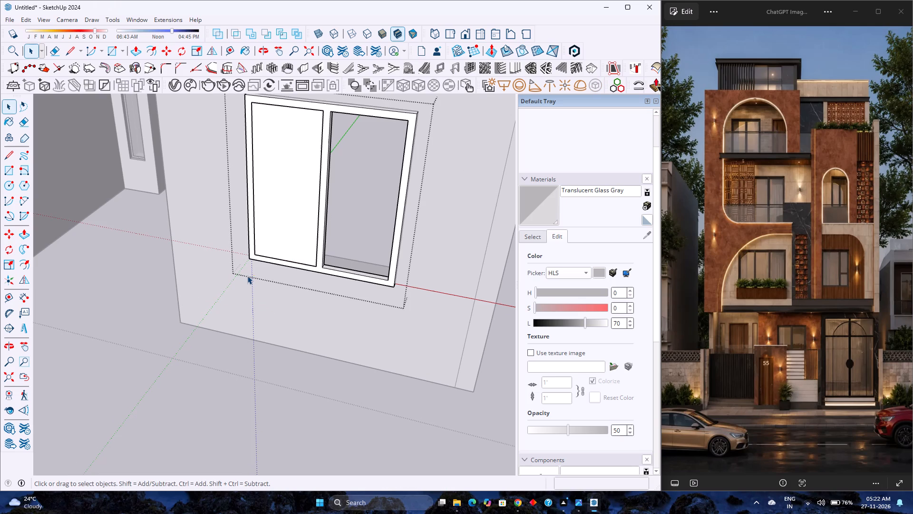
Offset the left pane face's outline 1 inch inward inside its group to form a sash border.
key("space")
left_click(292, 222)
left_click(292, 222)
scroll(292, 222, "up", 6)
middle_click_drag(291, 222, 289, 223, "shift")
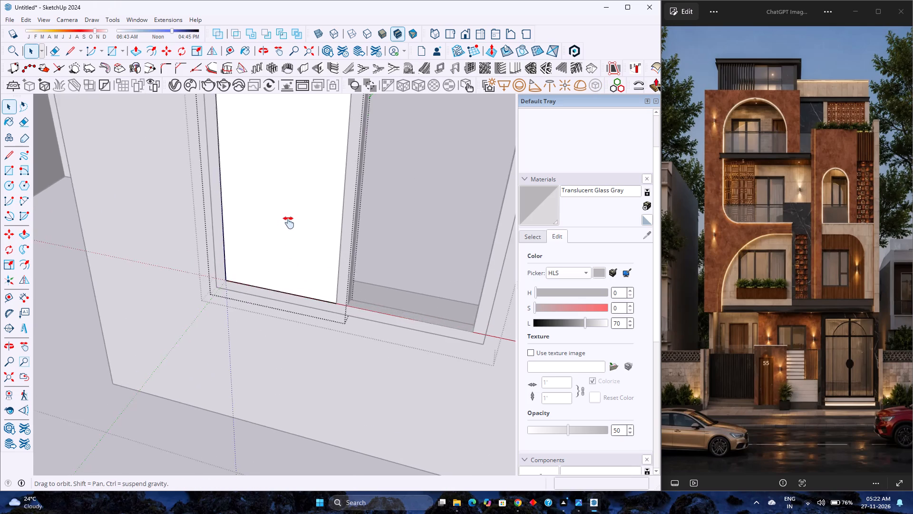
middle_click_drag(289, 223, 214, 329, "shift")
middle_click(214, 330, "shift")
middle_click_drag(214, 330, 244, 300)
middle_click(244, 300)
scroll(238, 298, "down", 7)
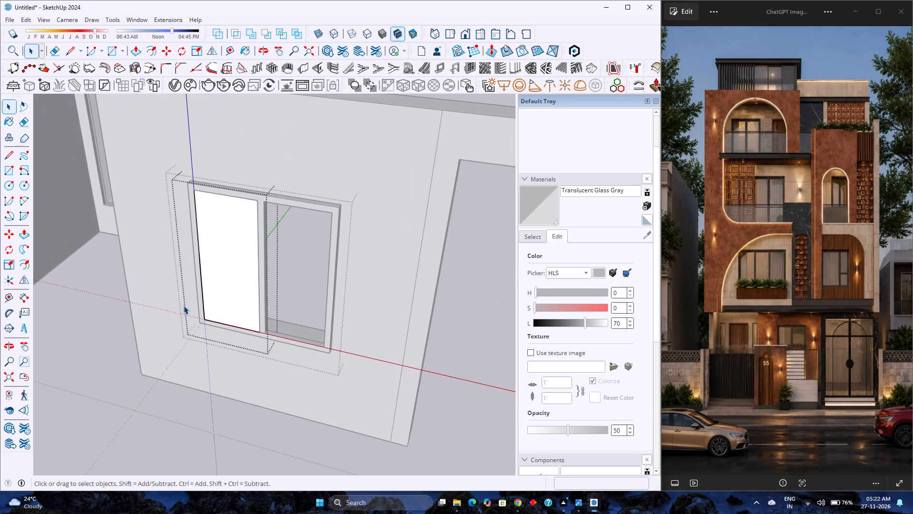
left_click(155, 54)
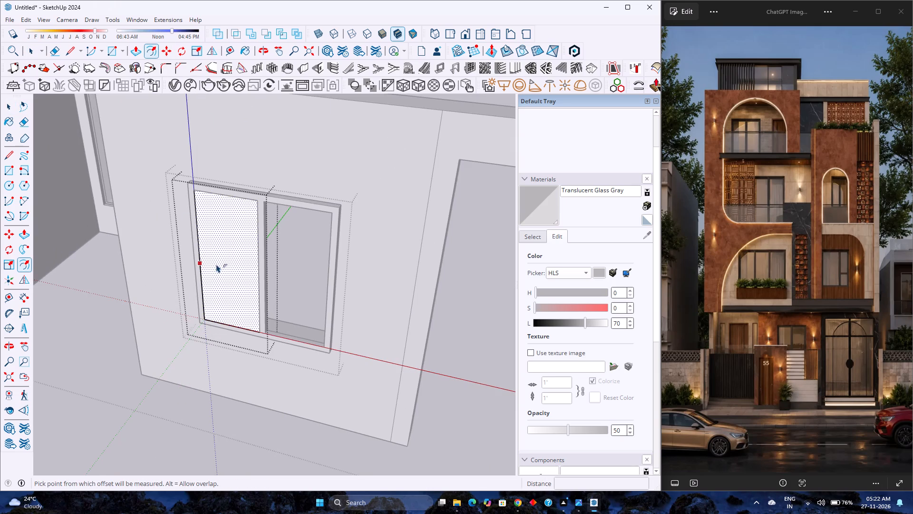
left_click(201, 247)
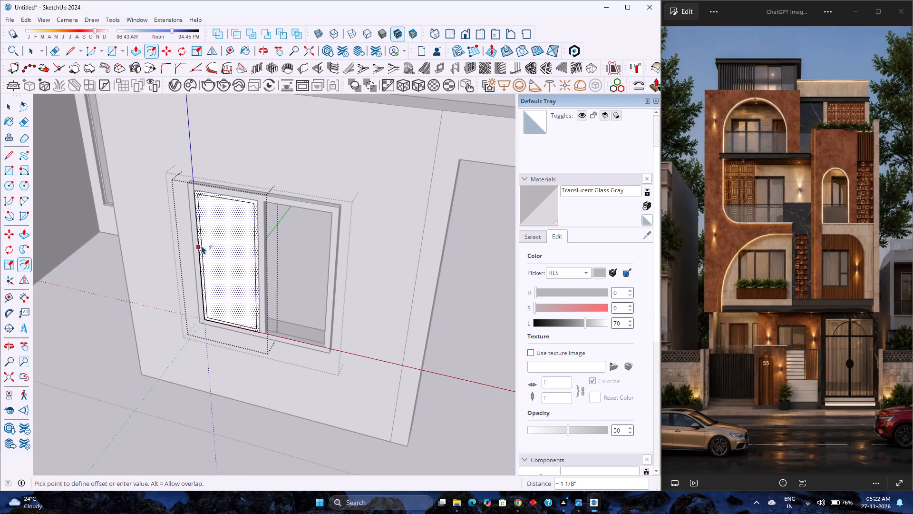
key("1")
key("Return")
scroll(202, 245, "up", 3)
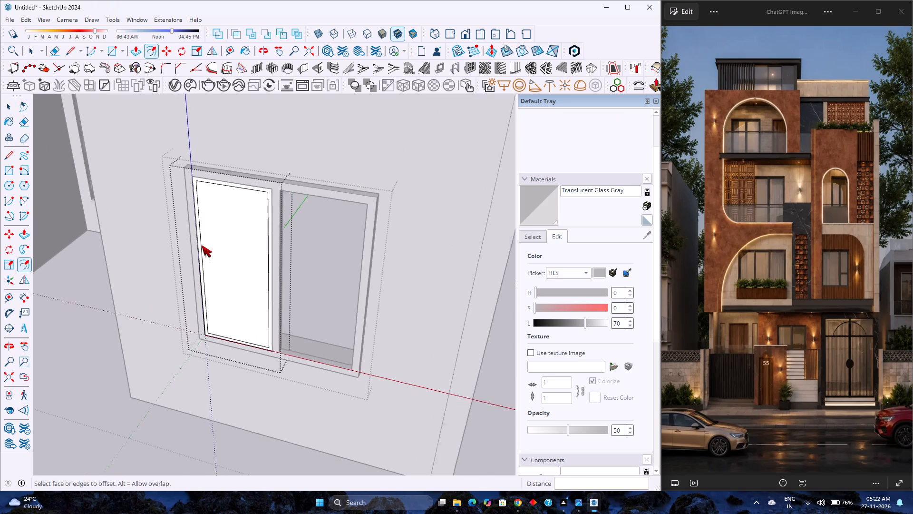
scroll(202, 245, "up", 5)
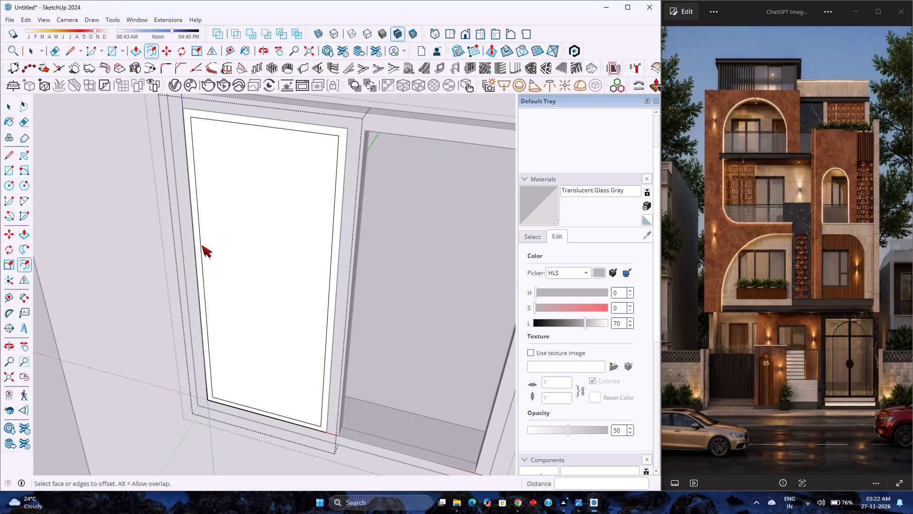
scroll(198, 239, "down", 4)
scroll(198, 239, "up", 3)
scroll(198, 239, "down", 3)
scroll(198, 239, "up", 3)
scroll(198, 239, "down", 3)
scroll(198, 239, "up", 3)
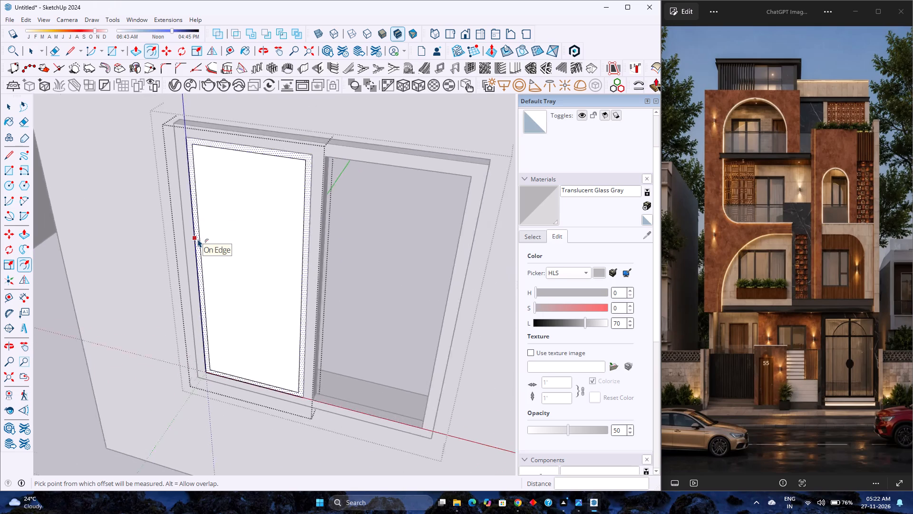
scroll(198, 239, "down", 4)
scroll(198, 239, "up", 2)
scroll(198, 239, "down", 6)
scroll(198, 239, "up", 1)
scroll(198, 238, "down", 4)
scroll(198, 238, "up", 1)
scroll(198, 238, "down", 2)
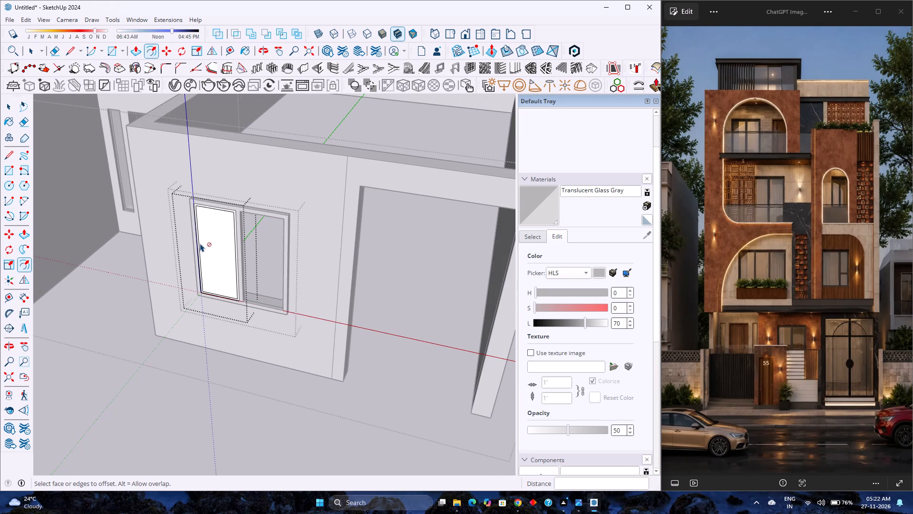
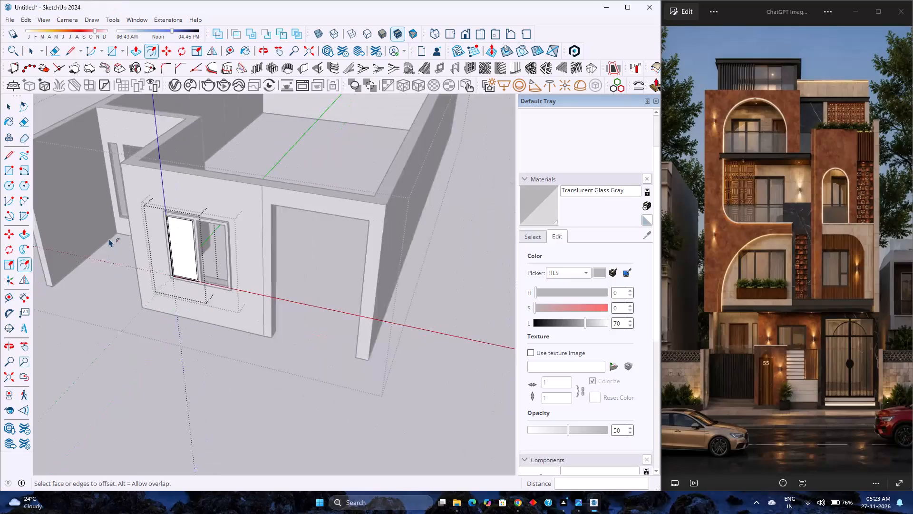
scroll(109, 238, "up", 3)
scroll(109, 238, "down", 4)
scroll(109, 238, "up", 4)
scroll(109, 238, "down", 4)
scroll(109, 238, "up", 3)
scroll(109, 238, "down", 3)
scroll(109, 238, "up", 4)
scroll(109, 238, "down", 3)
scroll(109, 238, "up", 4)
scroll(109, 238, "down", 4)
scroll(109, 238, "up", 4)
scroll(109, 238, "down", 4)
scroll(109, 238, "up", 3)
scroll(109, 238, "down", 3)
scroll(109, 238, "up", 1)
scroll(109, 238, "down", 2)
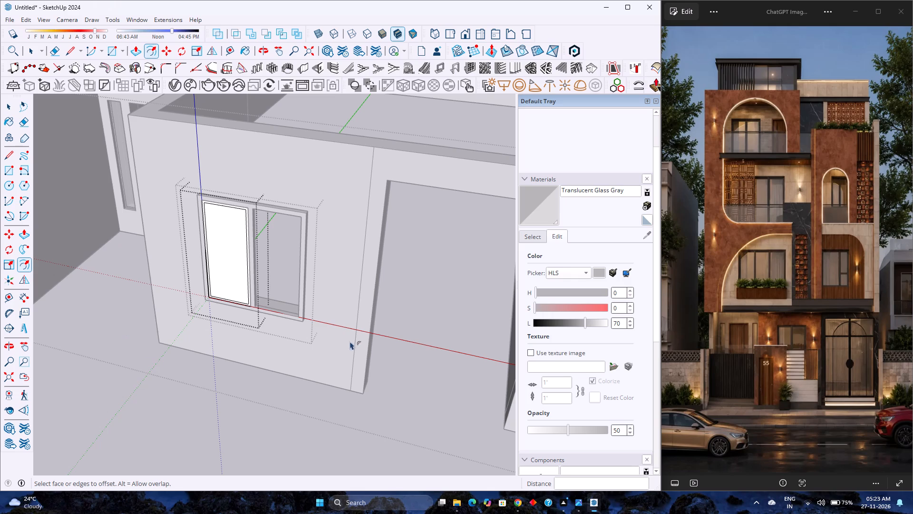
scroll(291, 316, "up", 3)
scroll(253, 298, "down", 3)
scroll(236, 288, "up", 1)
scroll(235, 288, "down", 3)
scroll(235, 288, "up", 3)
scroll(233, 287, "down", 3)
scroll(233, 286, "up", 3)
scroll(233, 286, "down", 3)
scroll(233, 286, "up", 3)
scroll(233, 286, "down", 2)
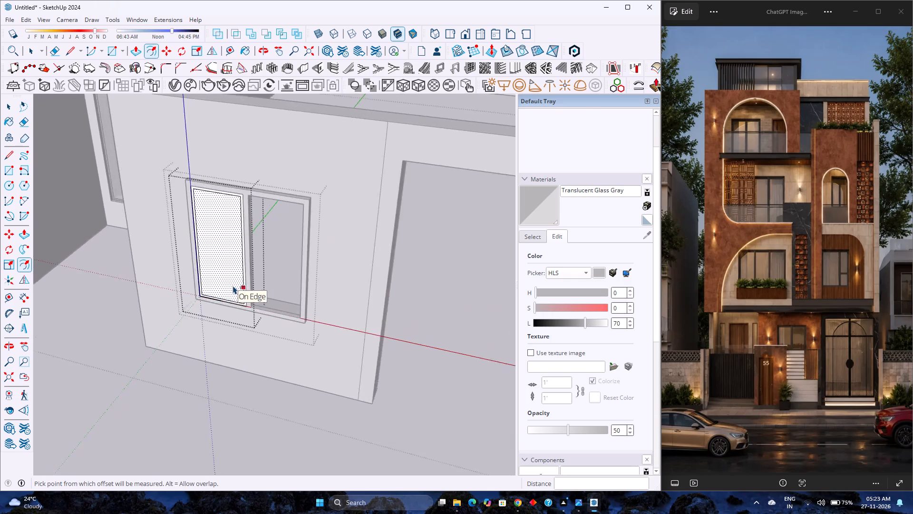
Delete the face inside the left pane's sash border to leave only the border ring.
scroll(233, 286, "down", 2)
key("space")
scroll(233, 286, "up", 11)
scroll(257, 361, "up", 4)
key("Delete")
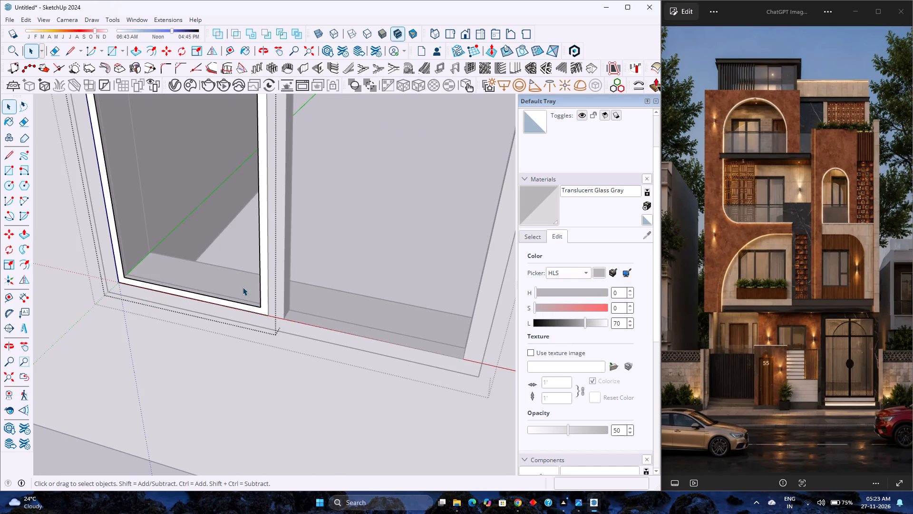
Make the left sash border's face and edges into their own group.
scroll(257, 314, "up", 7)
triple_click(271, 305)
right_click(271, 305)
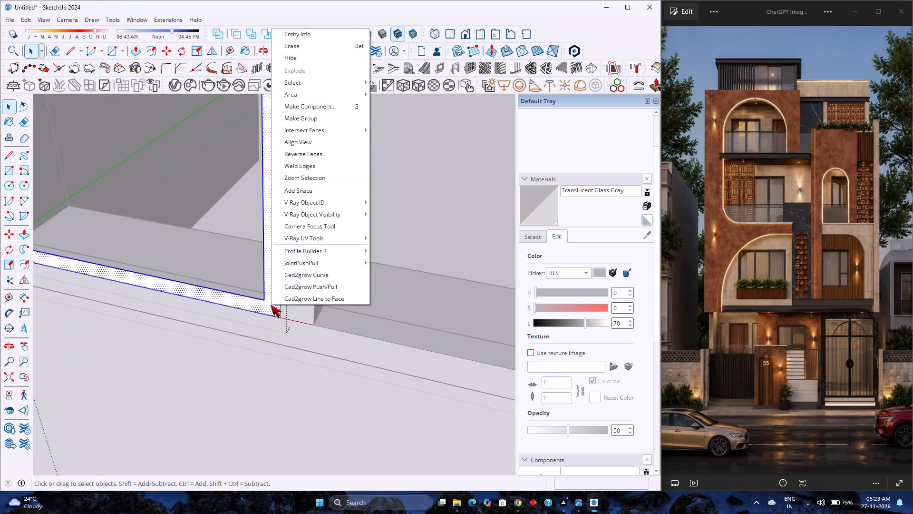
left_click(305, 118)
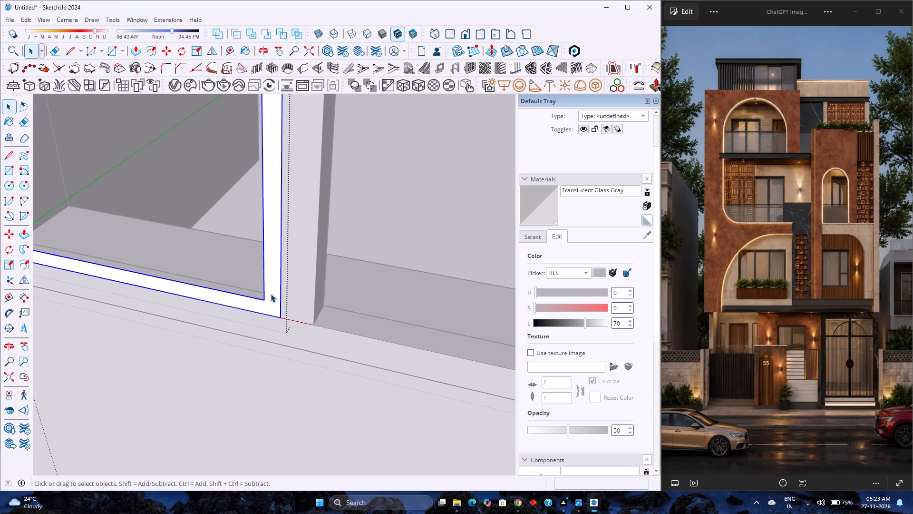
Push/Pull the left sash border's face 1.5 inches inside its group.
double_click(271, 294)
scroll(271, 294, "down", 10)
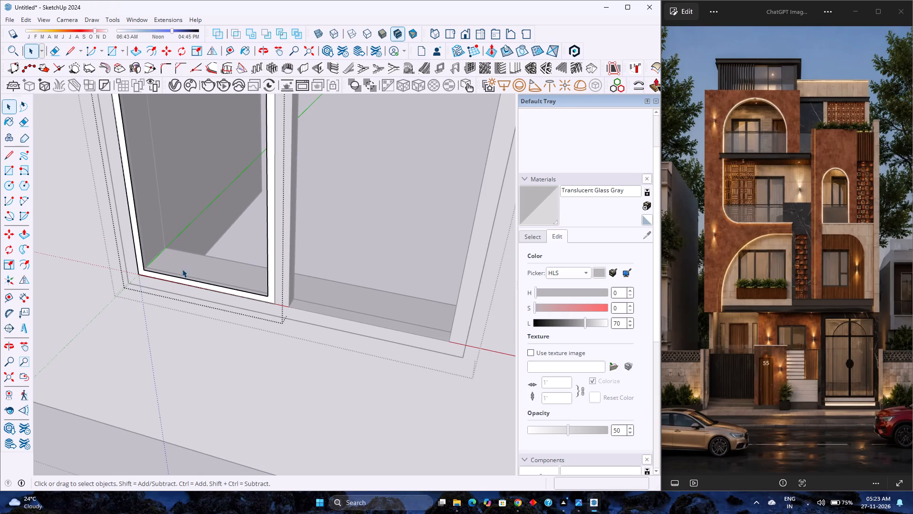
key("p")
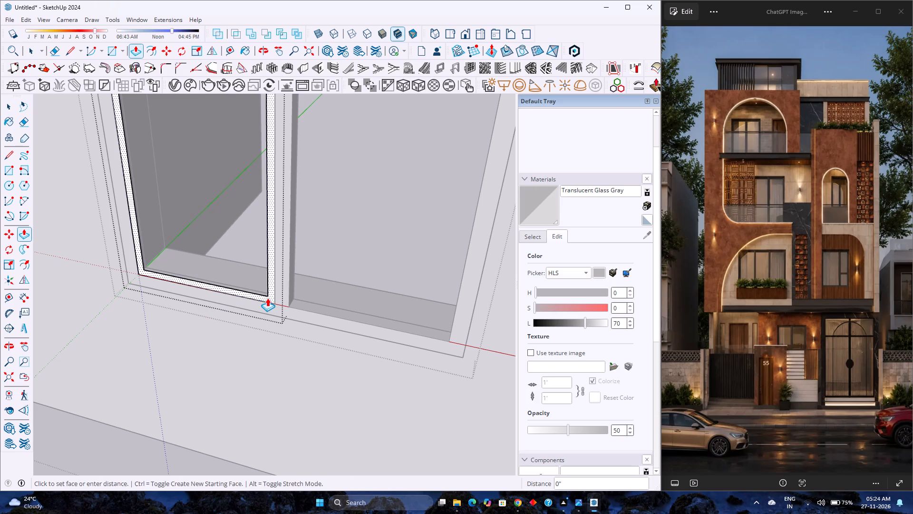
left_click(267, 298)
key("1")
type(".5")
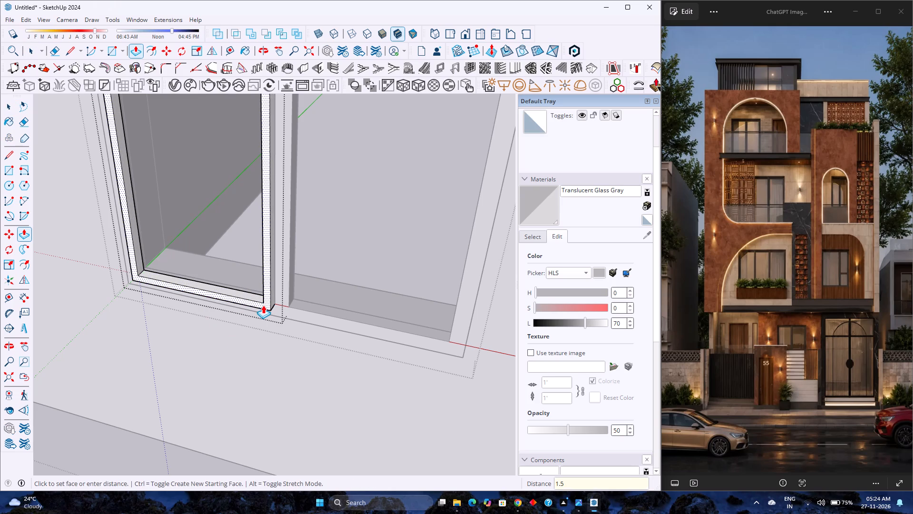
key("Return")
key("space")
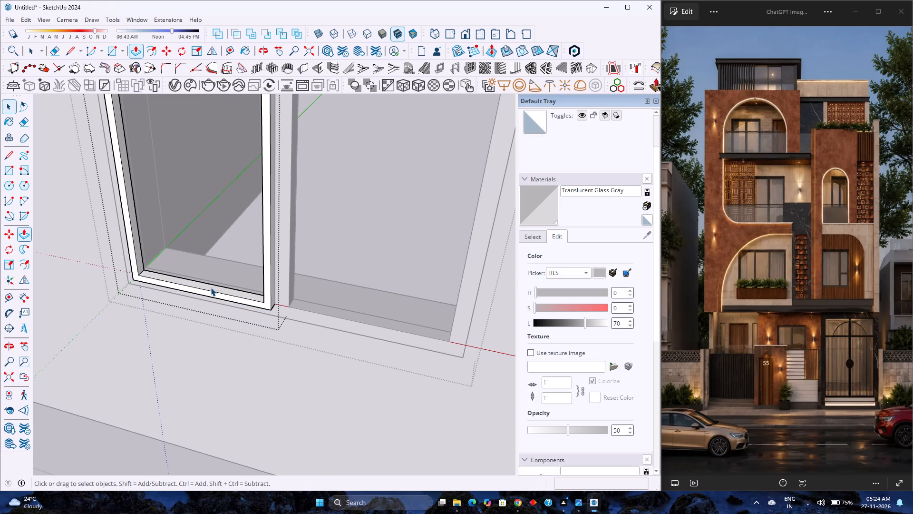
Draw a line along the sash border's bottom inner edge, corner to corner, to fill the opening with a face.
left_click(207, 289)
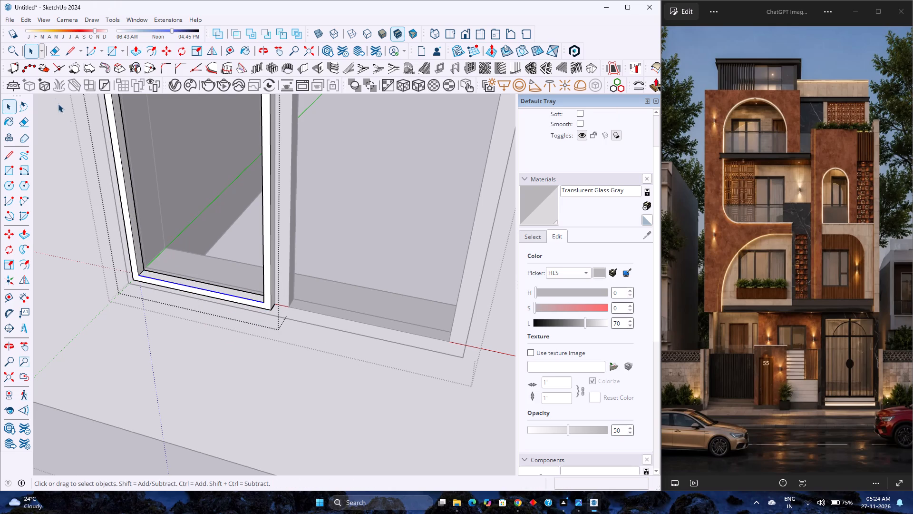
left_click(68, 49)
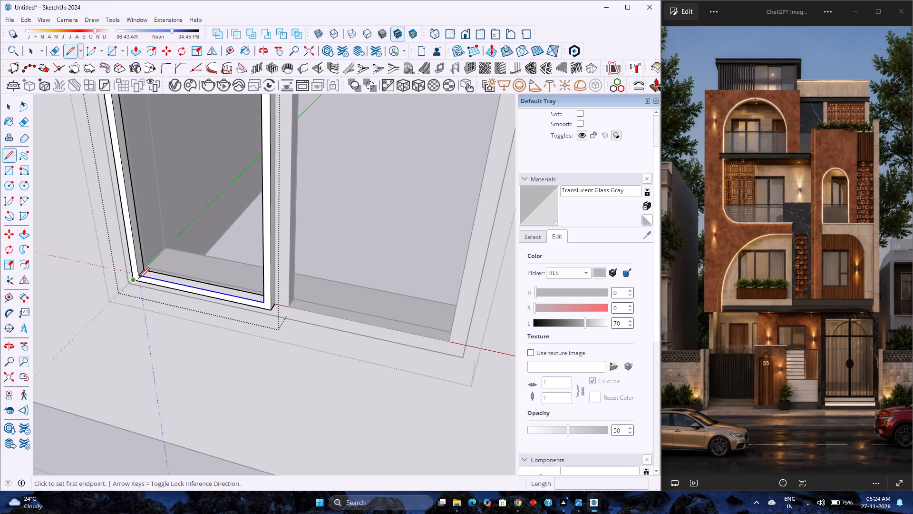
left_click(138, 275)
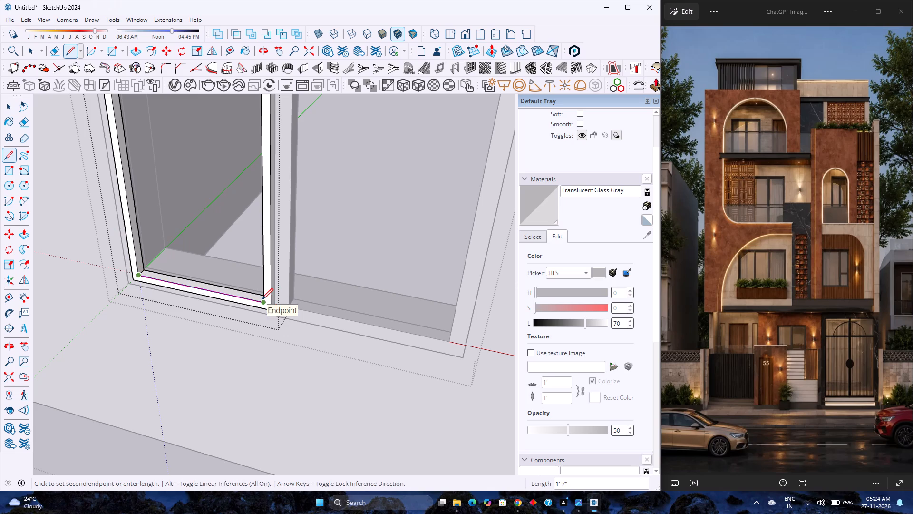
left_click(263, 303)
key("space")
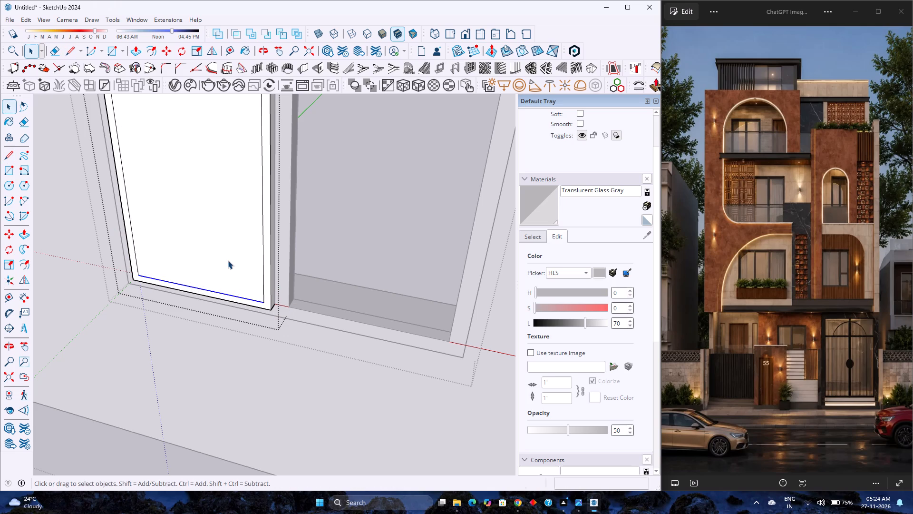
Make the new face inside the left sash border and its edges into a group.
double_click(228, 260)
right_click(228, 260)
left_click(273, 91)
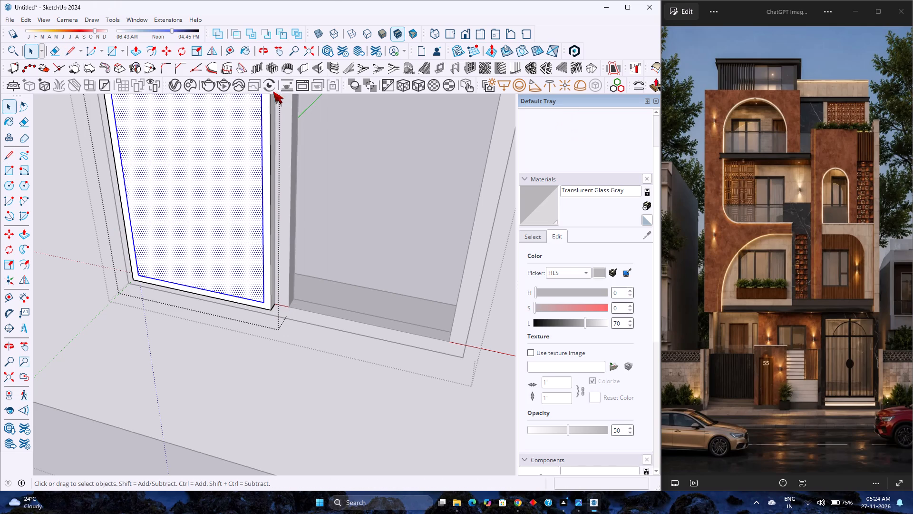
Paint the grouped pane face inside the left sash with Translucent Glass Gray.
left_click(188, 171)
left_click(551, 208)
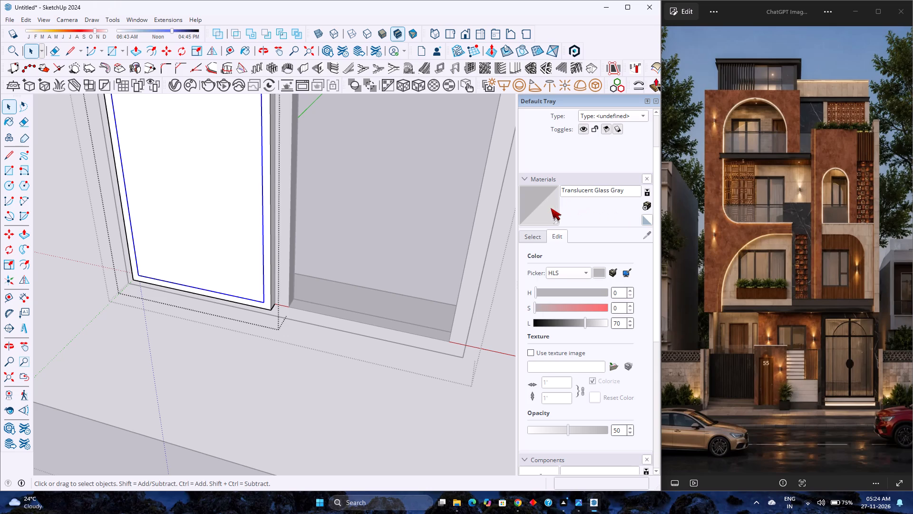
left_click(247, 217)
key("space")
Push/Pull the left sash's glass face to a thickness of 12 mm inside its group.
double_click(230, 218)
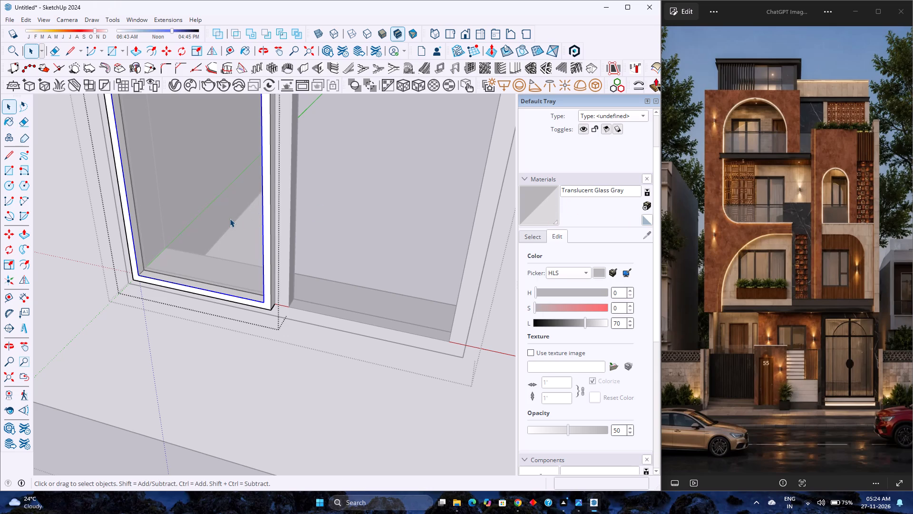
scroll(221, 237, "up", 3)
key("p")
left_click(202, 251)
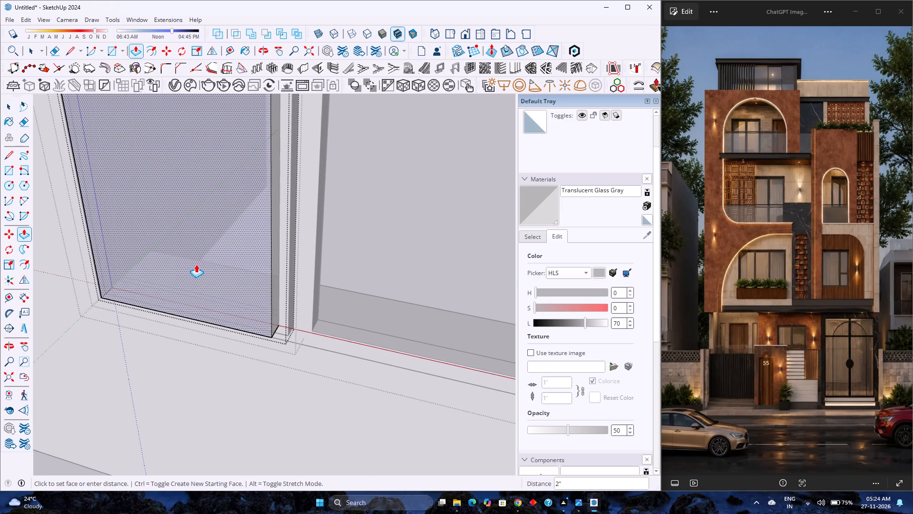
type("12")
type("mm")
key("Return")
key("space")
key("Escape")
Move the glass pane 1 inch deeper into the left sash border along the green axis.
left_click(180, 277)
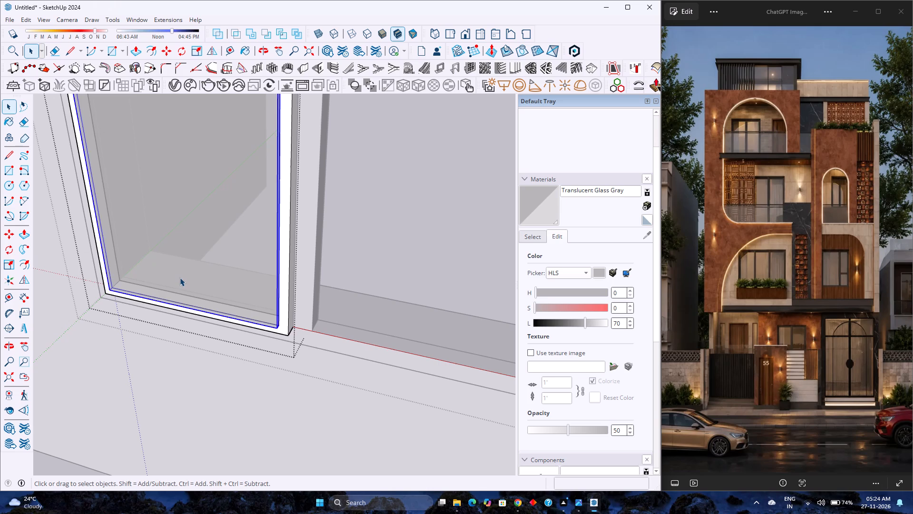
key("m")
scroll(102, 300, "up", 8)
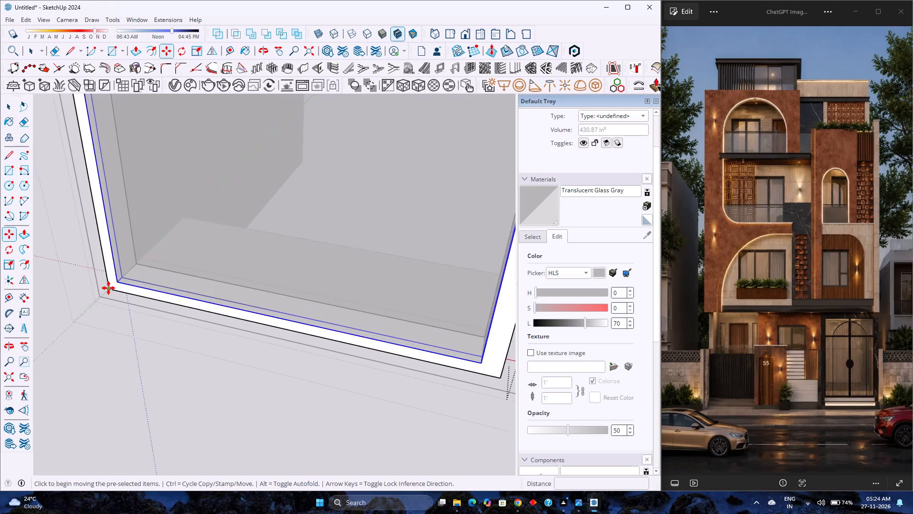
scroll(108, 288, "up", 6)
left_click(131, 276)
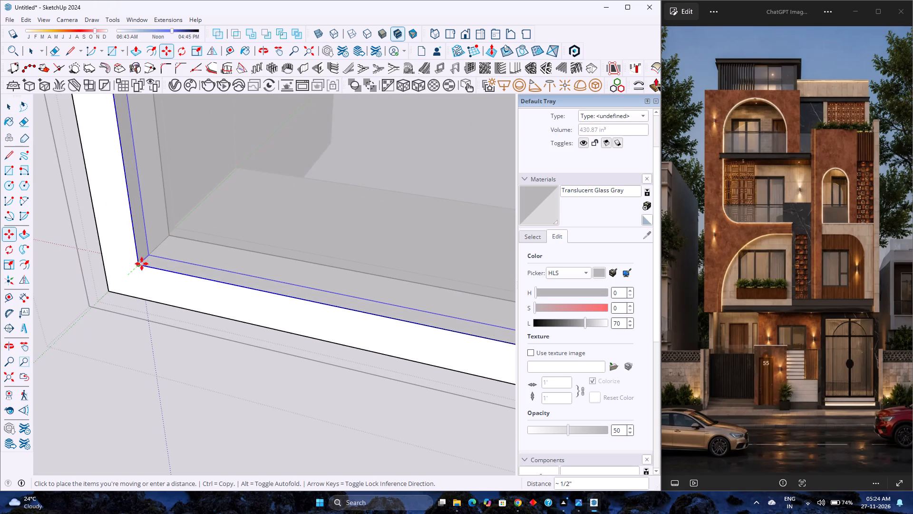
scroll(144, 262, "up", 4)
middle_click_drag(145, 259, 118, 339)
middle_click(118, 339)
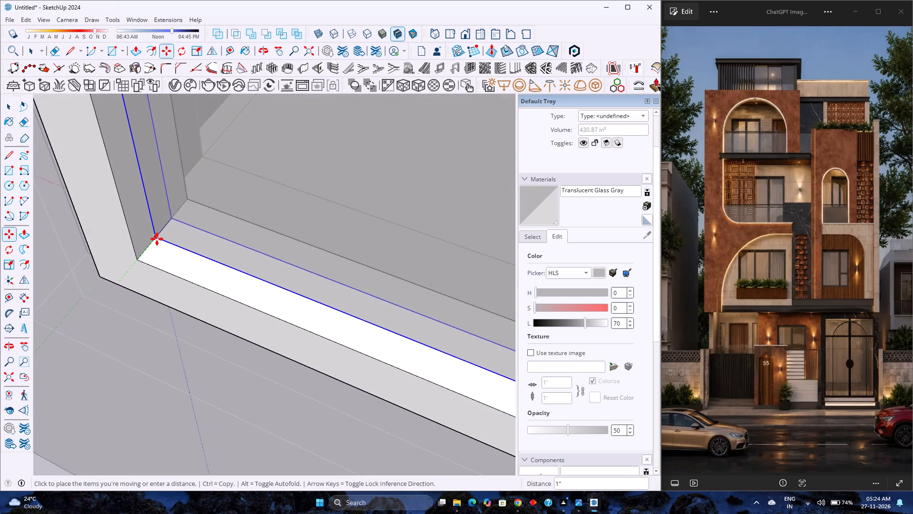
left_click(157, 237)
scroll(150, 263, "down", 4)
key("space")
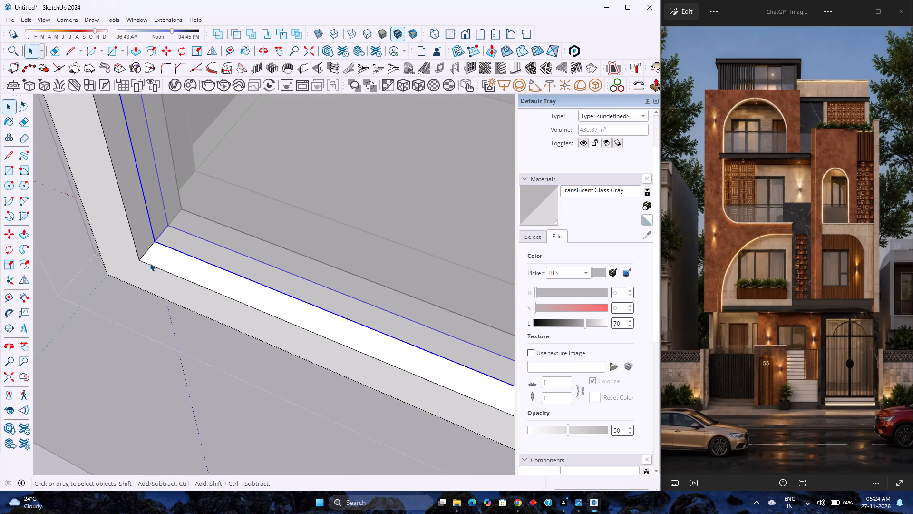
Move the complete left sash with its glass about 2 inches inward along the green axis from its lower outer corner.
scroll(150, 263, "down", 4)
key("Escape")
left_click(150, 261)
scroll(142, 271, "down", 3)
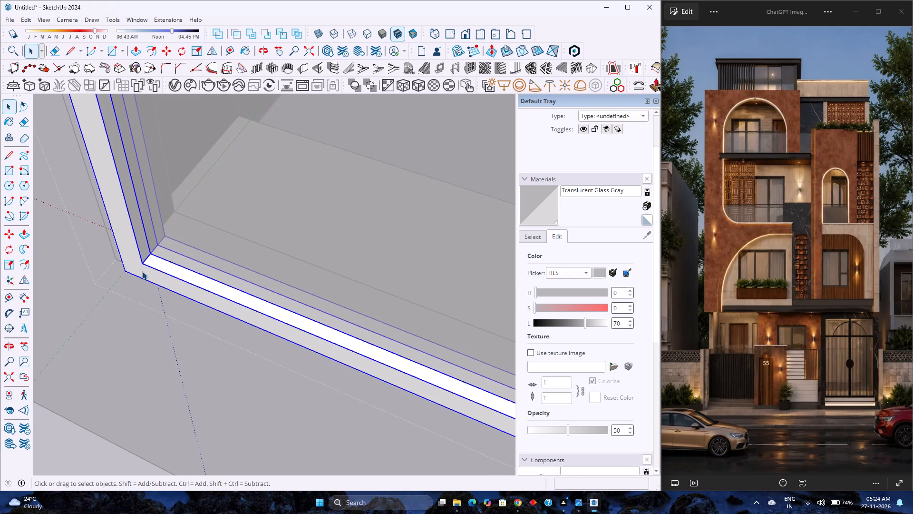
key("m")
left_click(122, 275)
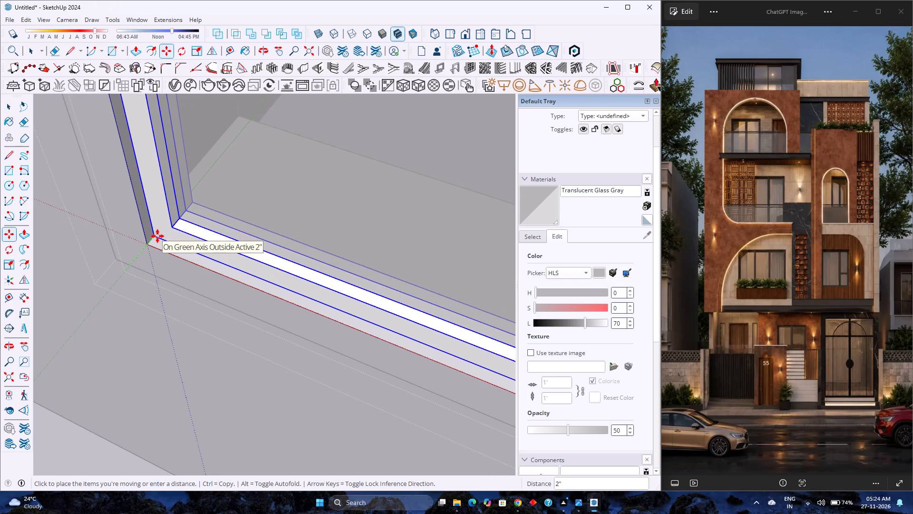
left_click(157, 236)
Examine how the left sash sits in the window frame at its lower corner from several angles.
scroll(136, 259, "down", 3)
middle_click_drag(171, 249, 94, 303)
middle_click(94, 303)
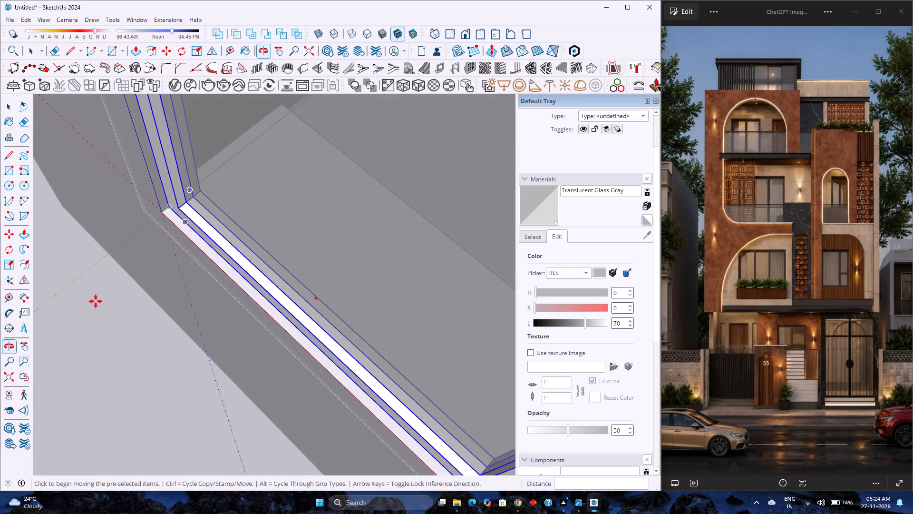
scroll(228, 241, "up", 3)
scroll(178, 175, "up", 10)
middle_click(189, 209)
middle_click_drag(186, 209, 87, 207)
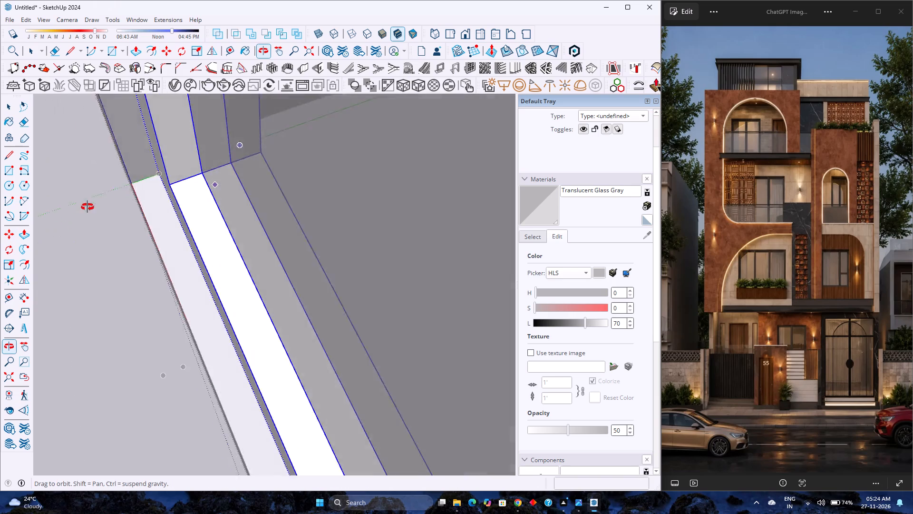
middle_click_drag(87, 207, 28, 190)
middle_click_drag(34, 189, 43, 188)
middle_click_drag(50, 188, 56, 188)
middle_click(134, 188)
scroll(176, 190, "down", 3)
middle_click_drag(230, 205, 228, 205)
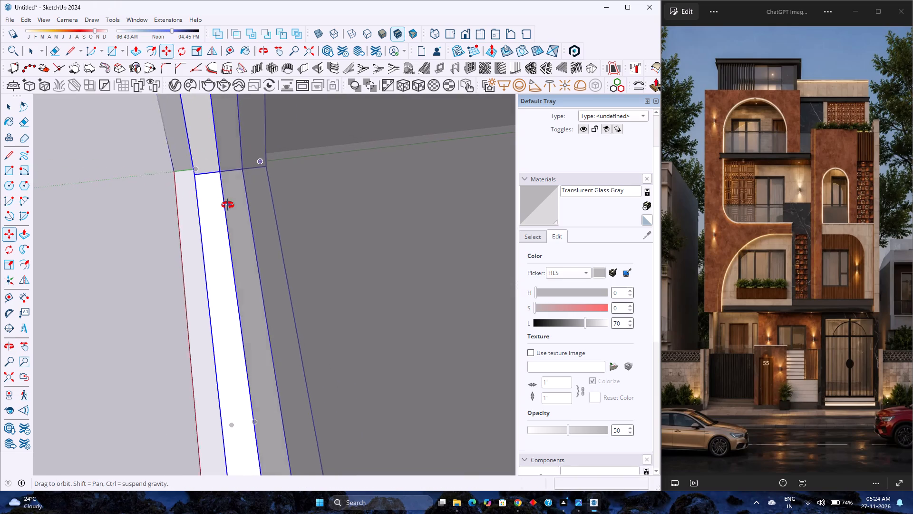
middle_click_drag(228, 205, 123, 178)
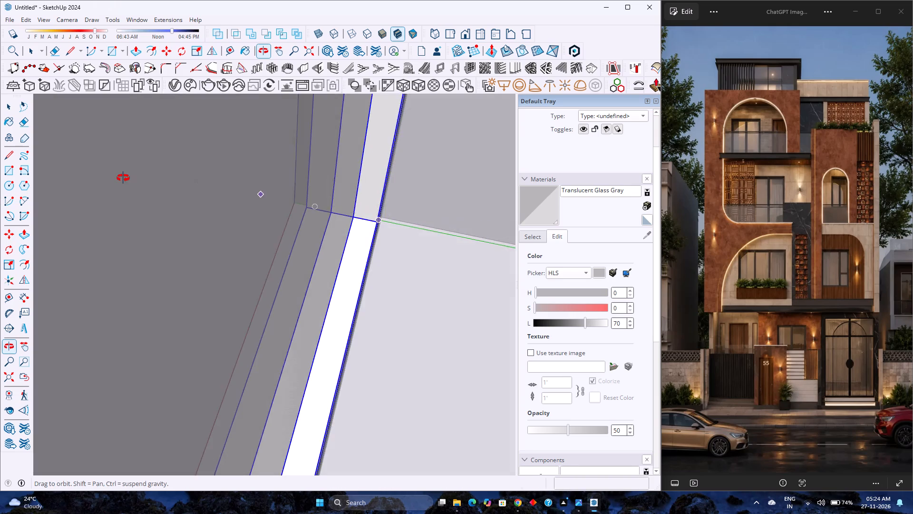
middle_click_drag(123, 178, 289, 191)
middle_click(289, 191)
scroll(70, 240, "up", 3)
middle_click_drag(78, 241, 96, 242)
middle_click_drag(96, 242, 221, 235)
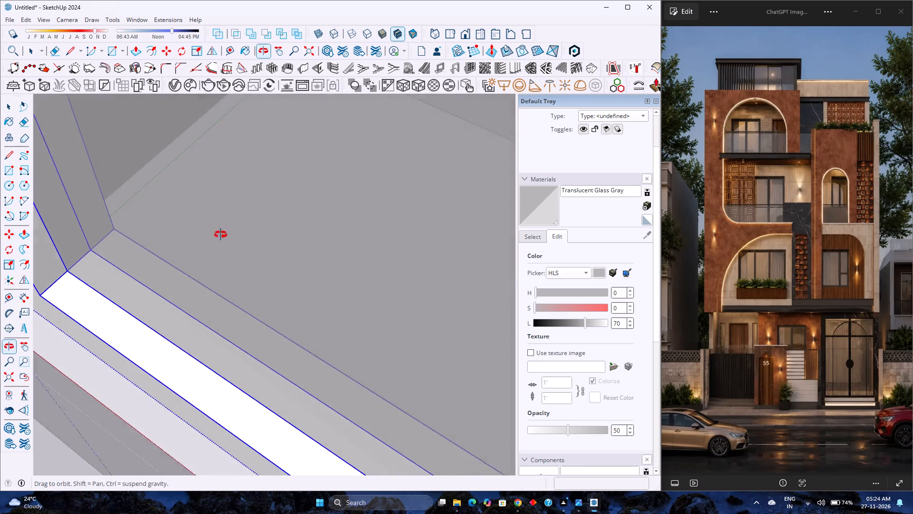
middle_click_drag(221, 235, 221, 234)
middle_click(221, 234)
Move the left sash 0.5 inch back toward the outside of the window frame along the green axis.
scroll(223, 231, "down", 12)
scroll(127, 284, "up", 4)
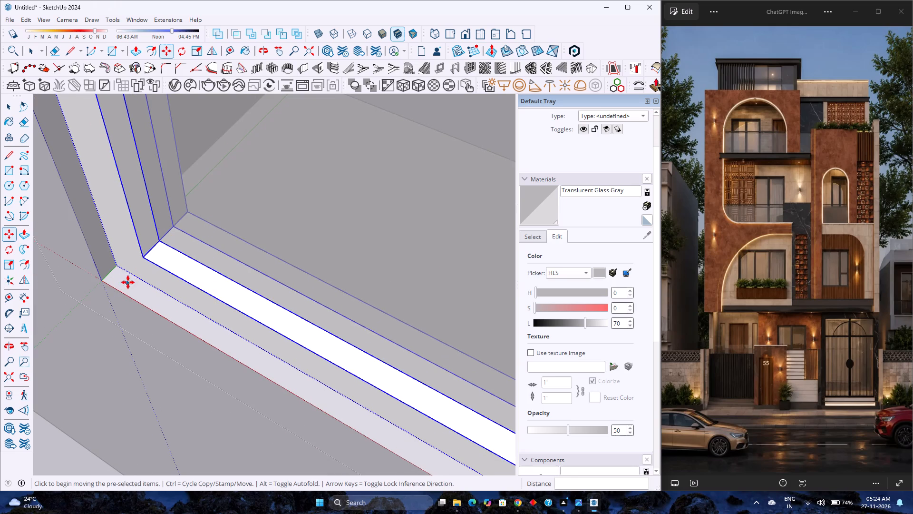
left_click(117, 268)
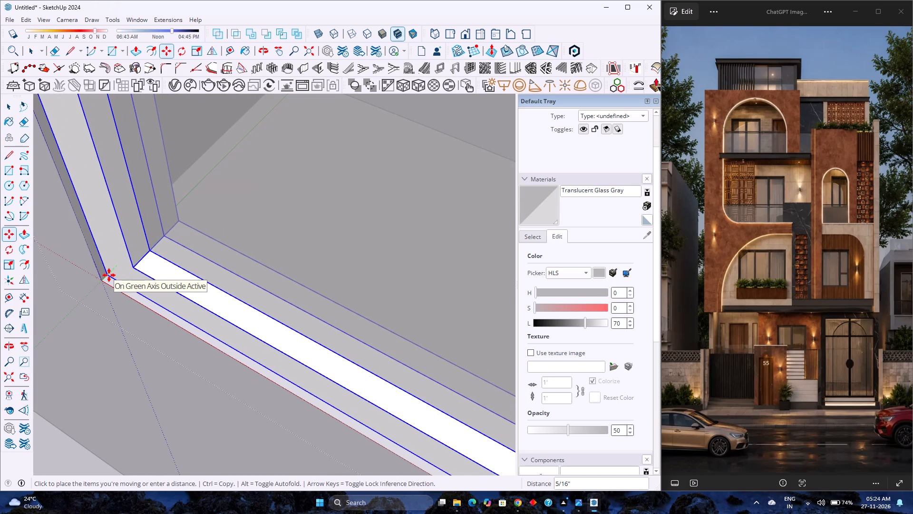
key("1")
key("Return")
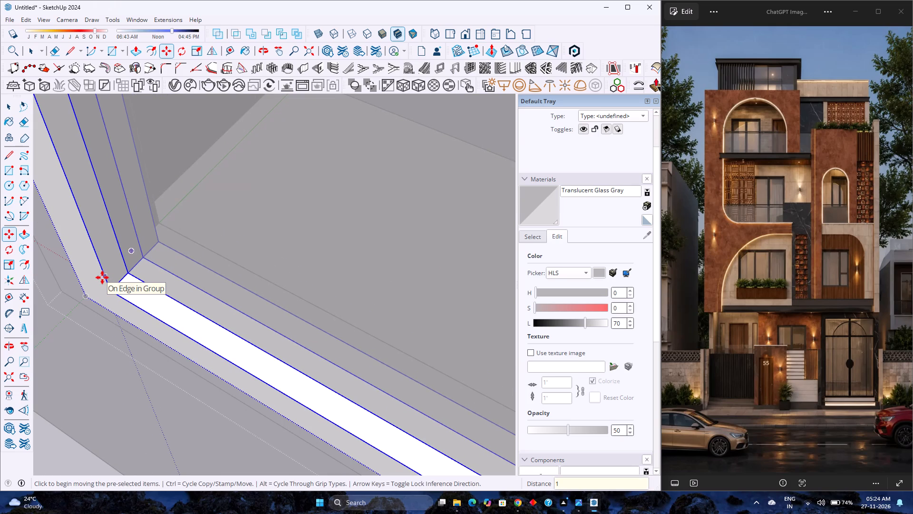
key("0")
key("period")
key("5")
key("Return")
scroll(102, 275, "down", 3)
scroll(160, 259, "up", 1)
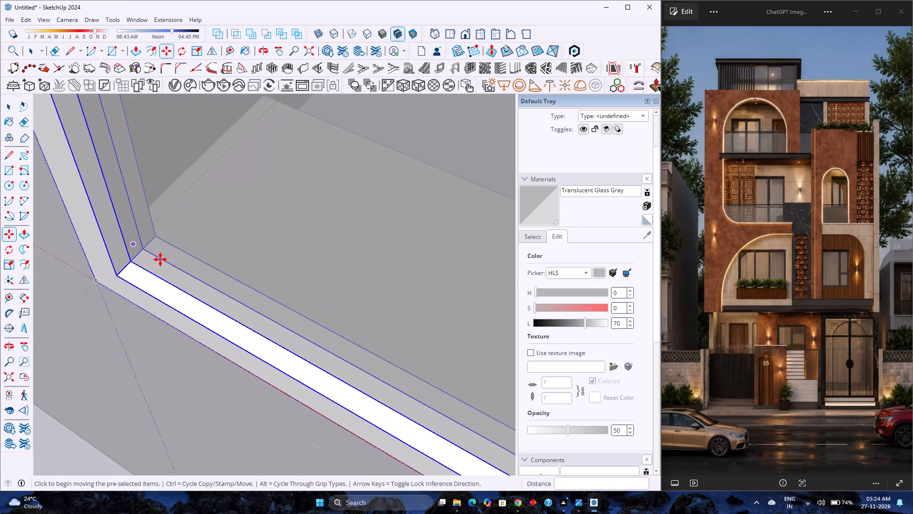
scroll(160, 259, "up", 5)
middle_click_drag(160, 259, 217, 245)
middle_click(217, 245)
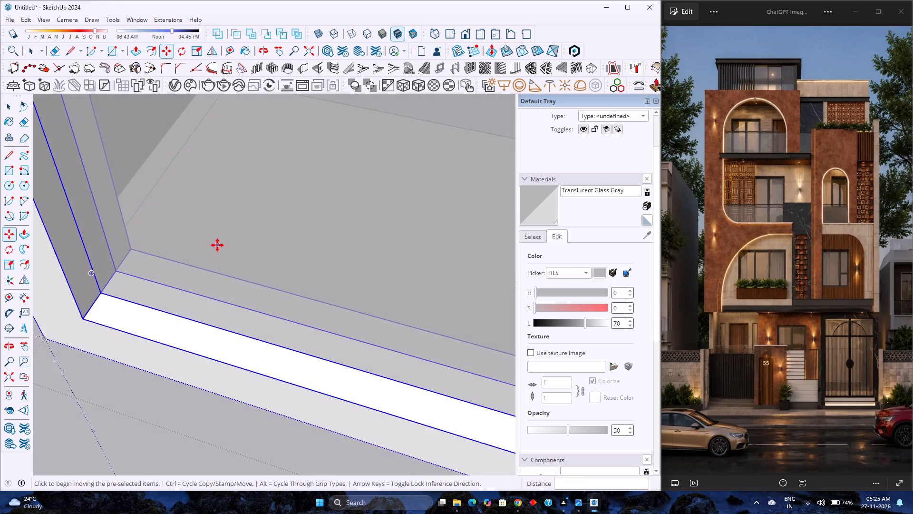
Set the distance of the left sash's outward move along the green axis to 0.25 inch.
scroll(217, 245, "down", 2)
key("0")
type(".25")
key("Return")
Examine how the left sash sits in the window frame, at its lower corner and across the front.
scroll(182, 251, "up", 2)
middle_click_drag(182, 251, 0, 272)
middle_click(0, 272)
middle_click_drag(398, 250, 350, 254)
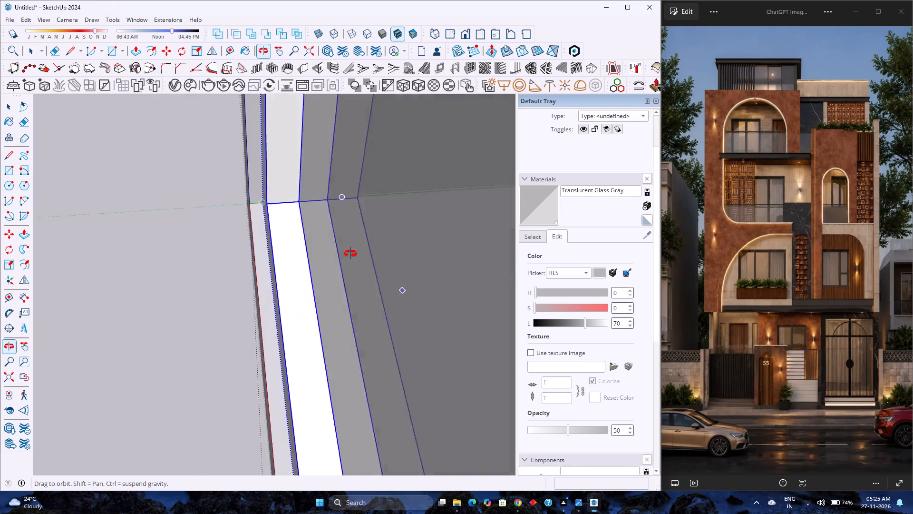
middle_click_drag(350, 254, 425, 264)
scroll(278, 252, "down", 6)
key("space")
scroll(273, 249, "down", 8)
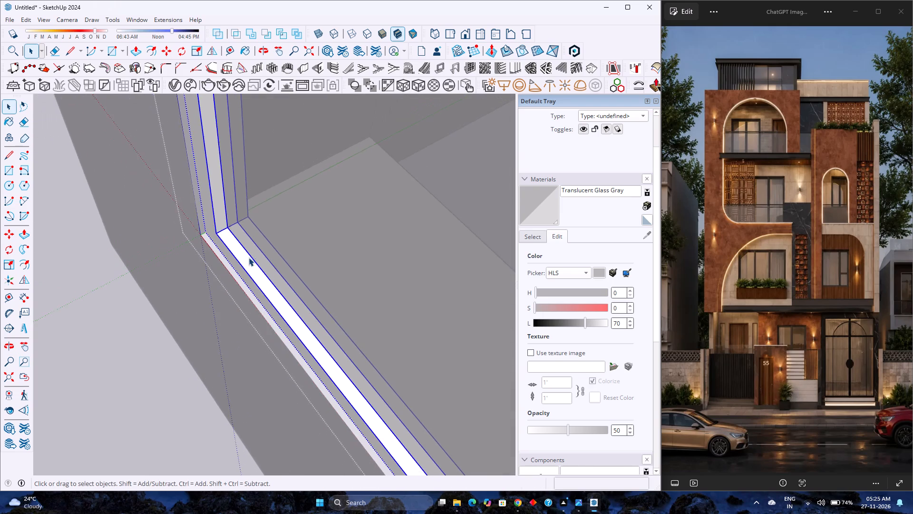
scroll(249, 257, "down", 15)
middle_click_drag(176, 305, 413, 249)
middle_click(413, 249)
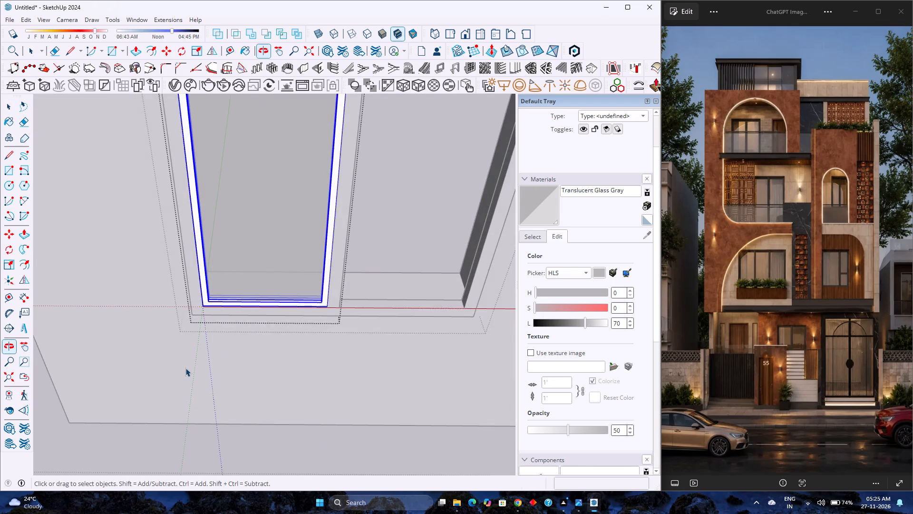
left_click(185, 370)
scroll(194, 350, "down", 3)
middle_click_drag(195, 352, 184, 314)
middle_click(184, 311)
scroll(301, 323, "up", 4)
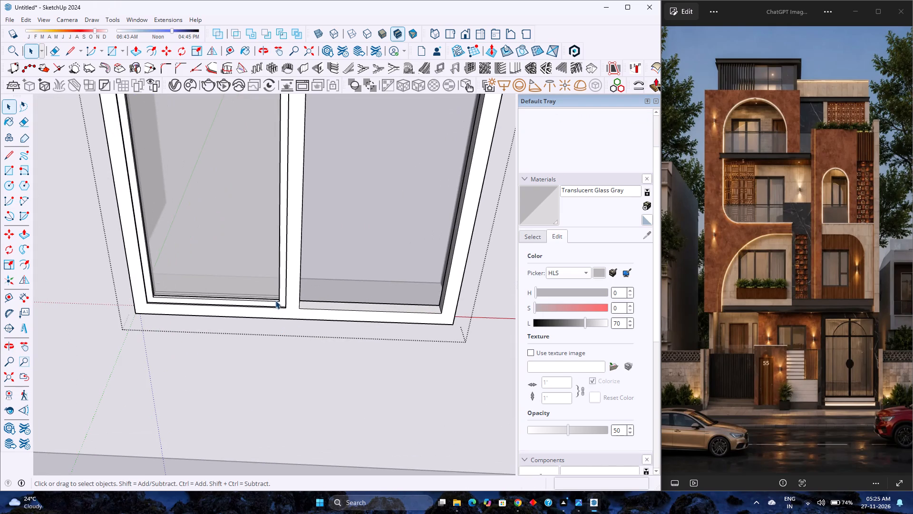
Select the complete left sash with its glass and activate the Move tool for it.
left_click(277, 301)
key("m")
scroll(222, 306, "up", 6)
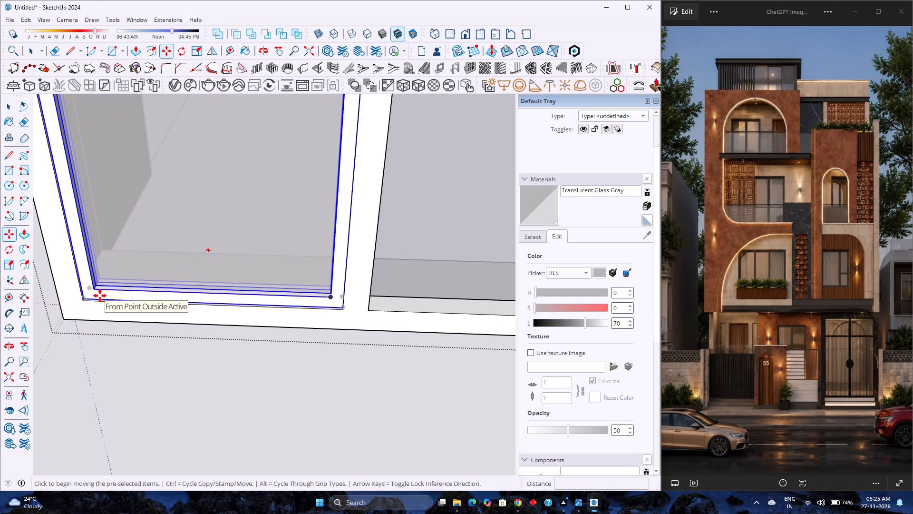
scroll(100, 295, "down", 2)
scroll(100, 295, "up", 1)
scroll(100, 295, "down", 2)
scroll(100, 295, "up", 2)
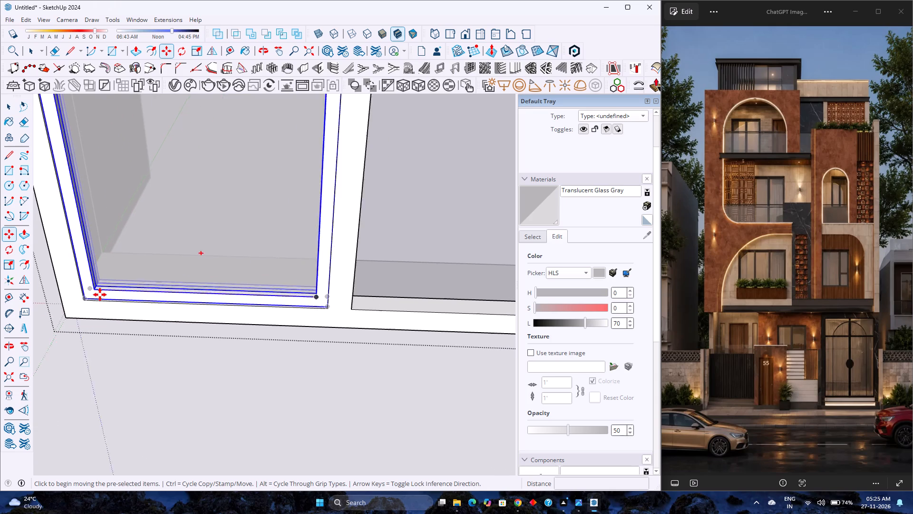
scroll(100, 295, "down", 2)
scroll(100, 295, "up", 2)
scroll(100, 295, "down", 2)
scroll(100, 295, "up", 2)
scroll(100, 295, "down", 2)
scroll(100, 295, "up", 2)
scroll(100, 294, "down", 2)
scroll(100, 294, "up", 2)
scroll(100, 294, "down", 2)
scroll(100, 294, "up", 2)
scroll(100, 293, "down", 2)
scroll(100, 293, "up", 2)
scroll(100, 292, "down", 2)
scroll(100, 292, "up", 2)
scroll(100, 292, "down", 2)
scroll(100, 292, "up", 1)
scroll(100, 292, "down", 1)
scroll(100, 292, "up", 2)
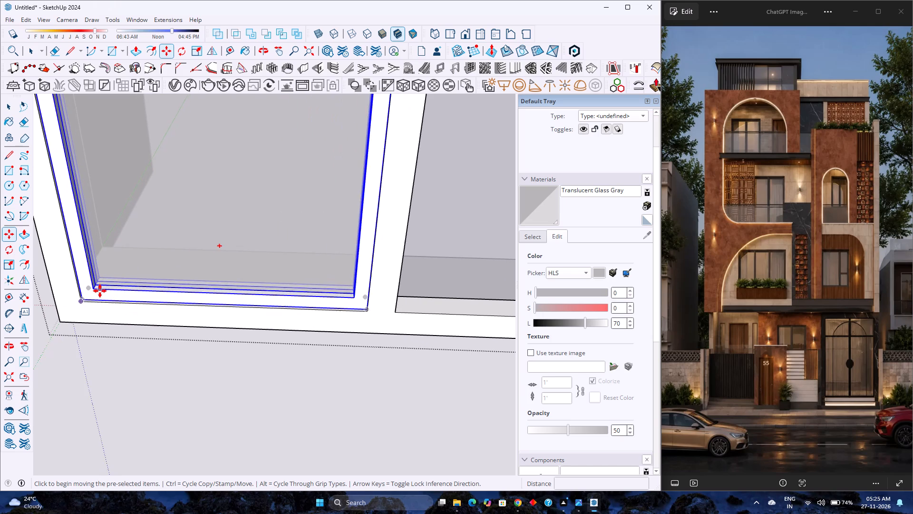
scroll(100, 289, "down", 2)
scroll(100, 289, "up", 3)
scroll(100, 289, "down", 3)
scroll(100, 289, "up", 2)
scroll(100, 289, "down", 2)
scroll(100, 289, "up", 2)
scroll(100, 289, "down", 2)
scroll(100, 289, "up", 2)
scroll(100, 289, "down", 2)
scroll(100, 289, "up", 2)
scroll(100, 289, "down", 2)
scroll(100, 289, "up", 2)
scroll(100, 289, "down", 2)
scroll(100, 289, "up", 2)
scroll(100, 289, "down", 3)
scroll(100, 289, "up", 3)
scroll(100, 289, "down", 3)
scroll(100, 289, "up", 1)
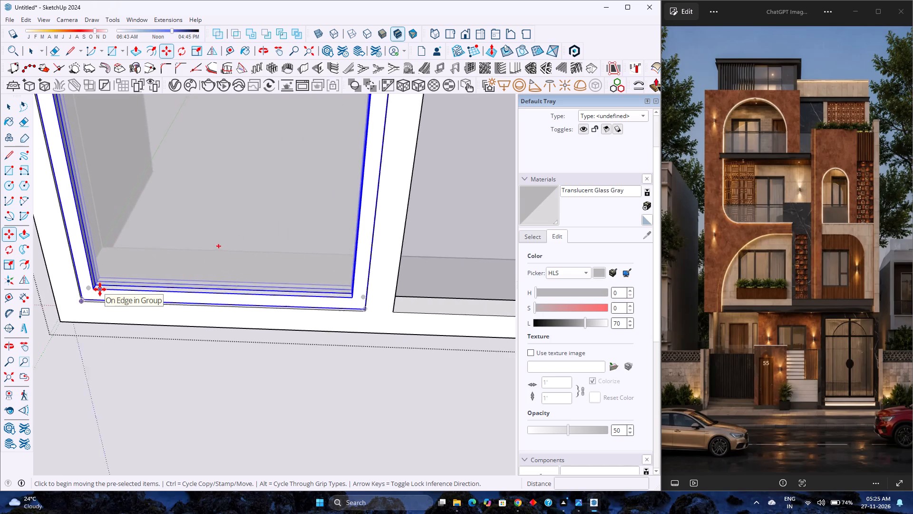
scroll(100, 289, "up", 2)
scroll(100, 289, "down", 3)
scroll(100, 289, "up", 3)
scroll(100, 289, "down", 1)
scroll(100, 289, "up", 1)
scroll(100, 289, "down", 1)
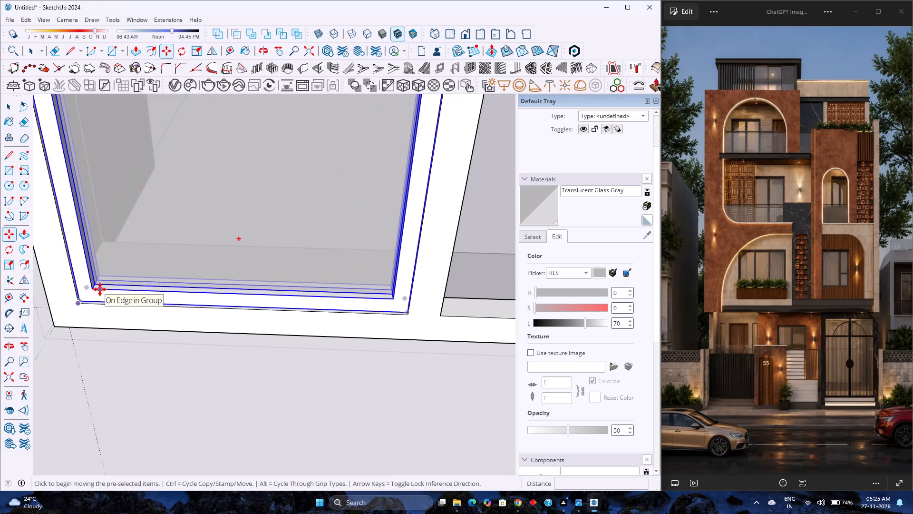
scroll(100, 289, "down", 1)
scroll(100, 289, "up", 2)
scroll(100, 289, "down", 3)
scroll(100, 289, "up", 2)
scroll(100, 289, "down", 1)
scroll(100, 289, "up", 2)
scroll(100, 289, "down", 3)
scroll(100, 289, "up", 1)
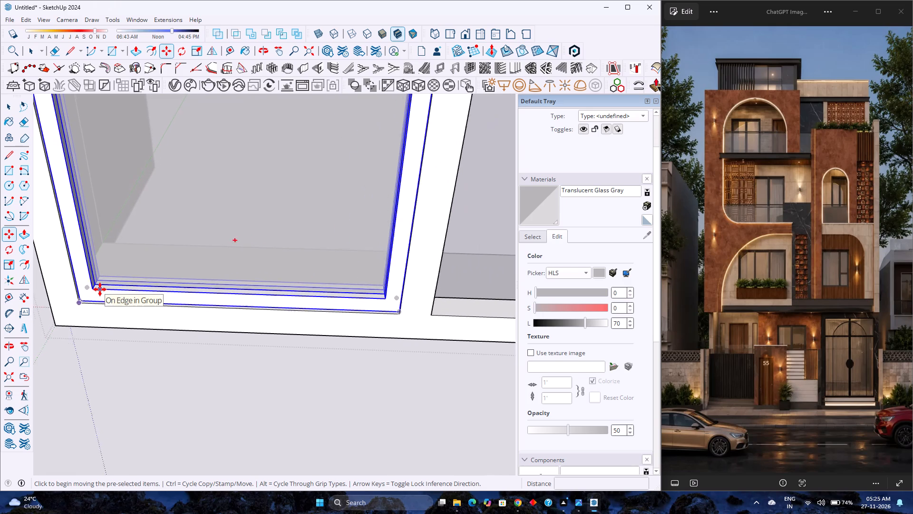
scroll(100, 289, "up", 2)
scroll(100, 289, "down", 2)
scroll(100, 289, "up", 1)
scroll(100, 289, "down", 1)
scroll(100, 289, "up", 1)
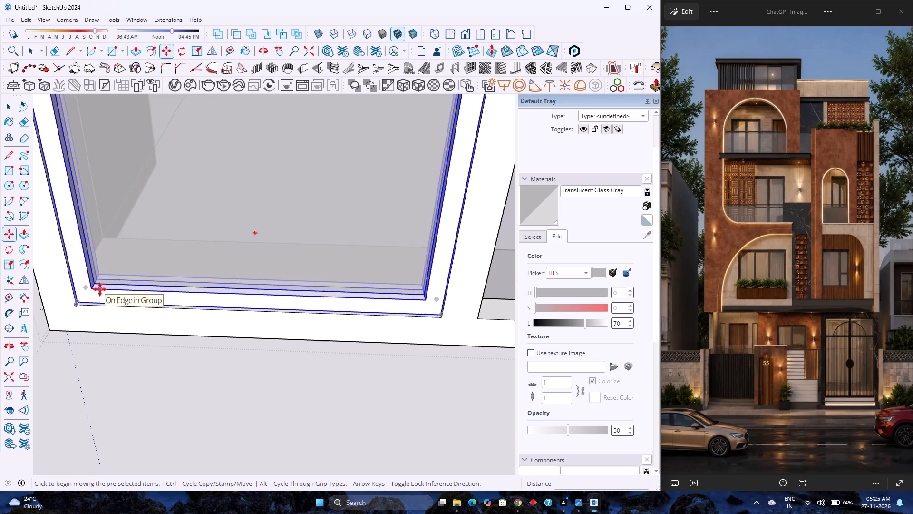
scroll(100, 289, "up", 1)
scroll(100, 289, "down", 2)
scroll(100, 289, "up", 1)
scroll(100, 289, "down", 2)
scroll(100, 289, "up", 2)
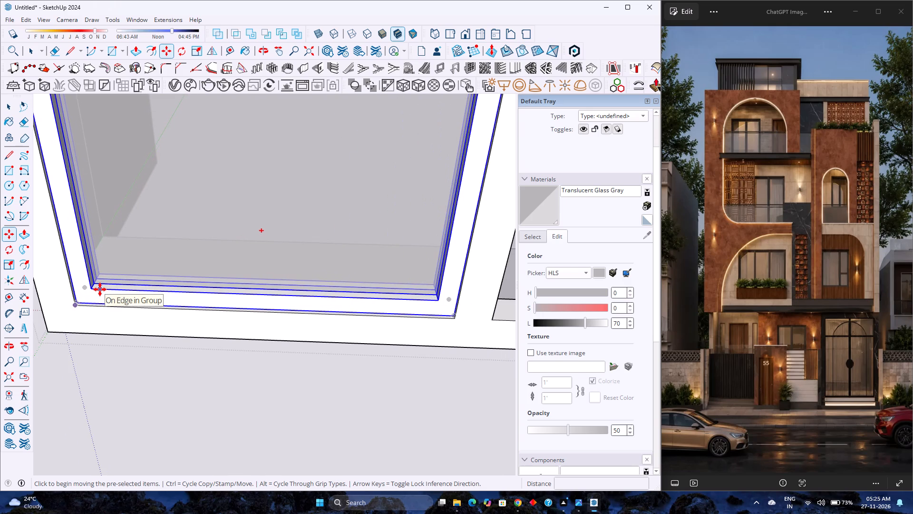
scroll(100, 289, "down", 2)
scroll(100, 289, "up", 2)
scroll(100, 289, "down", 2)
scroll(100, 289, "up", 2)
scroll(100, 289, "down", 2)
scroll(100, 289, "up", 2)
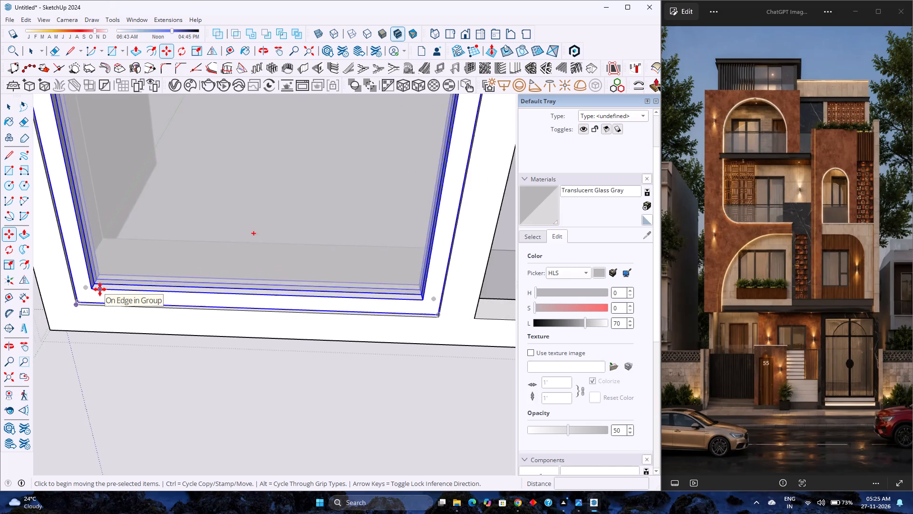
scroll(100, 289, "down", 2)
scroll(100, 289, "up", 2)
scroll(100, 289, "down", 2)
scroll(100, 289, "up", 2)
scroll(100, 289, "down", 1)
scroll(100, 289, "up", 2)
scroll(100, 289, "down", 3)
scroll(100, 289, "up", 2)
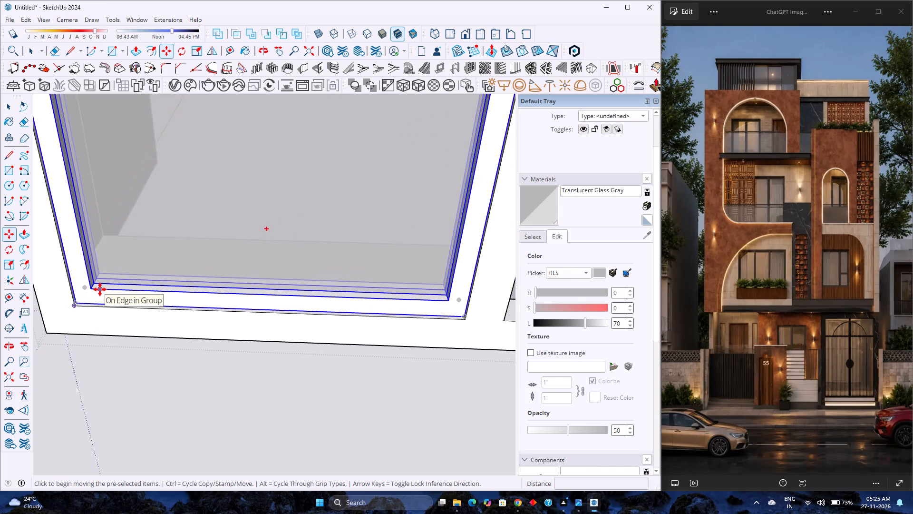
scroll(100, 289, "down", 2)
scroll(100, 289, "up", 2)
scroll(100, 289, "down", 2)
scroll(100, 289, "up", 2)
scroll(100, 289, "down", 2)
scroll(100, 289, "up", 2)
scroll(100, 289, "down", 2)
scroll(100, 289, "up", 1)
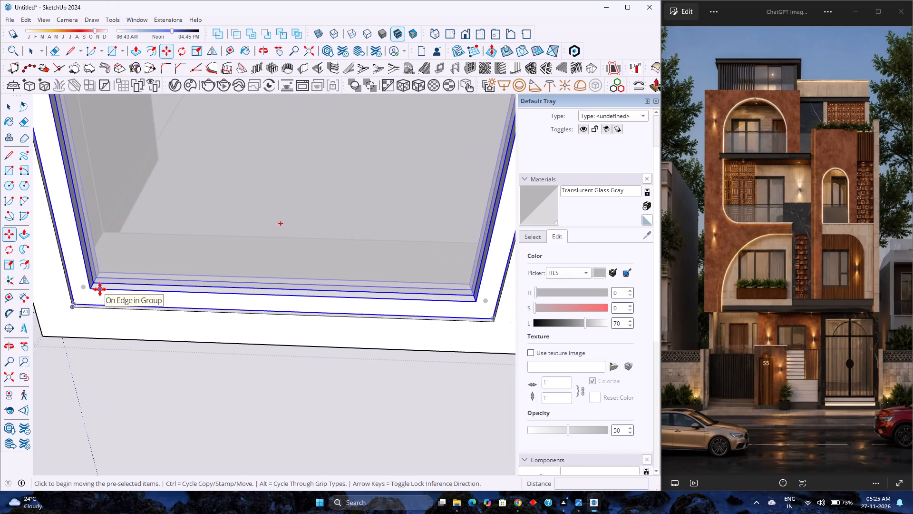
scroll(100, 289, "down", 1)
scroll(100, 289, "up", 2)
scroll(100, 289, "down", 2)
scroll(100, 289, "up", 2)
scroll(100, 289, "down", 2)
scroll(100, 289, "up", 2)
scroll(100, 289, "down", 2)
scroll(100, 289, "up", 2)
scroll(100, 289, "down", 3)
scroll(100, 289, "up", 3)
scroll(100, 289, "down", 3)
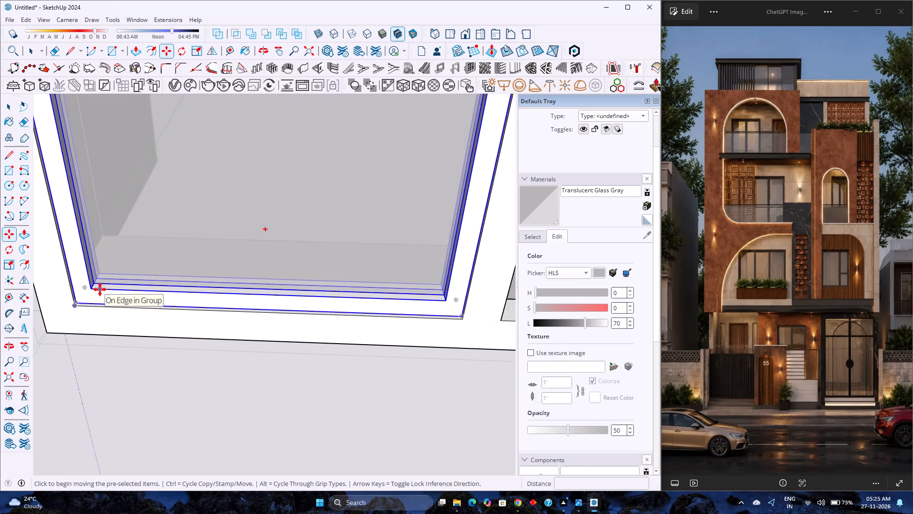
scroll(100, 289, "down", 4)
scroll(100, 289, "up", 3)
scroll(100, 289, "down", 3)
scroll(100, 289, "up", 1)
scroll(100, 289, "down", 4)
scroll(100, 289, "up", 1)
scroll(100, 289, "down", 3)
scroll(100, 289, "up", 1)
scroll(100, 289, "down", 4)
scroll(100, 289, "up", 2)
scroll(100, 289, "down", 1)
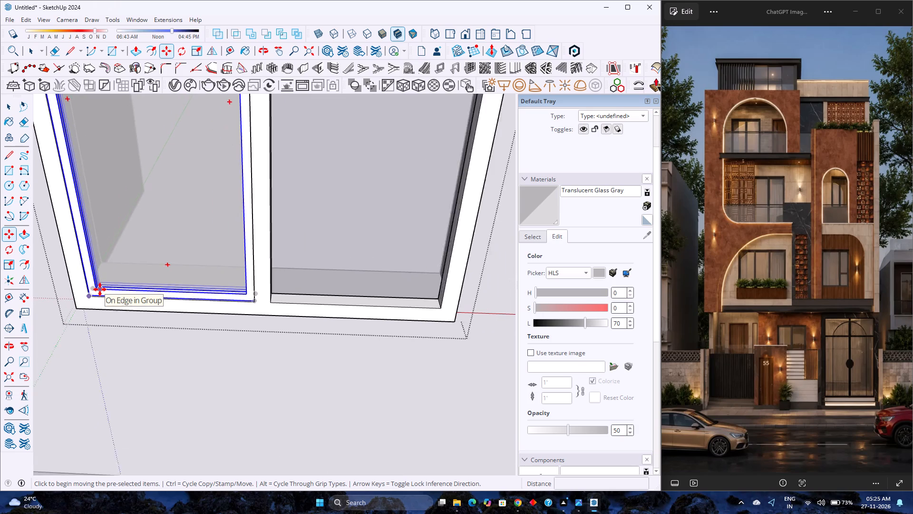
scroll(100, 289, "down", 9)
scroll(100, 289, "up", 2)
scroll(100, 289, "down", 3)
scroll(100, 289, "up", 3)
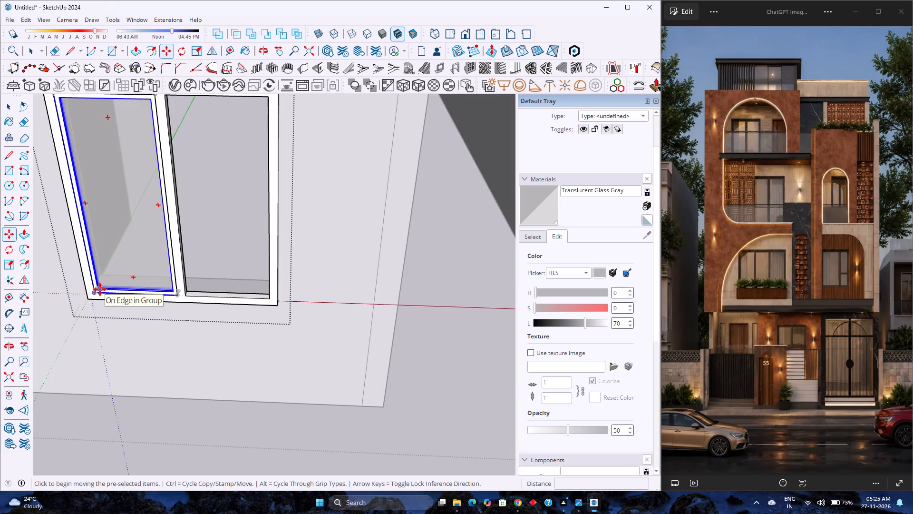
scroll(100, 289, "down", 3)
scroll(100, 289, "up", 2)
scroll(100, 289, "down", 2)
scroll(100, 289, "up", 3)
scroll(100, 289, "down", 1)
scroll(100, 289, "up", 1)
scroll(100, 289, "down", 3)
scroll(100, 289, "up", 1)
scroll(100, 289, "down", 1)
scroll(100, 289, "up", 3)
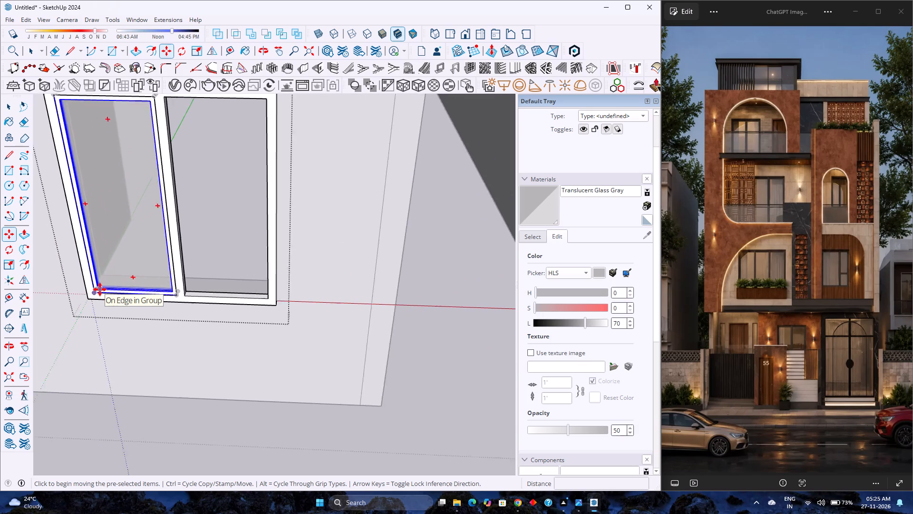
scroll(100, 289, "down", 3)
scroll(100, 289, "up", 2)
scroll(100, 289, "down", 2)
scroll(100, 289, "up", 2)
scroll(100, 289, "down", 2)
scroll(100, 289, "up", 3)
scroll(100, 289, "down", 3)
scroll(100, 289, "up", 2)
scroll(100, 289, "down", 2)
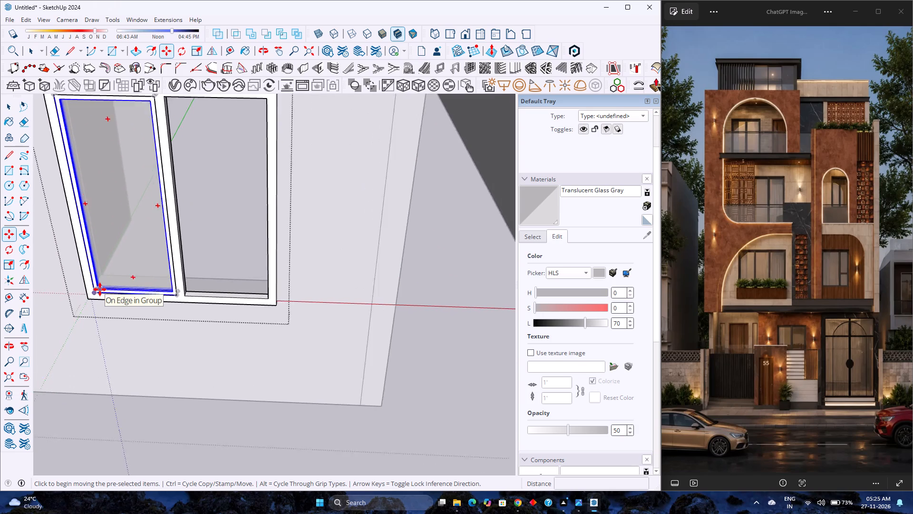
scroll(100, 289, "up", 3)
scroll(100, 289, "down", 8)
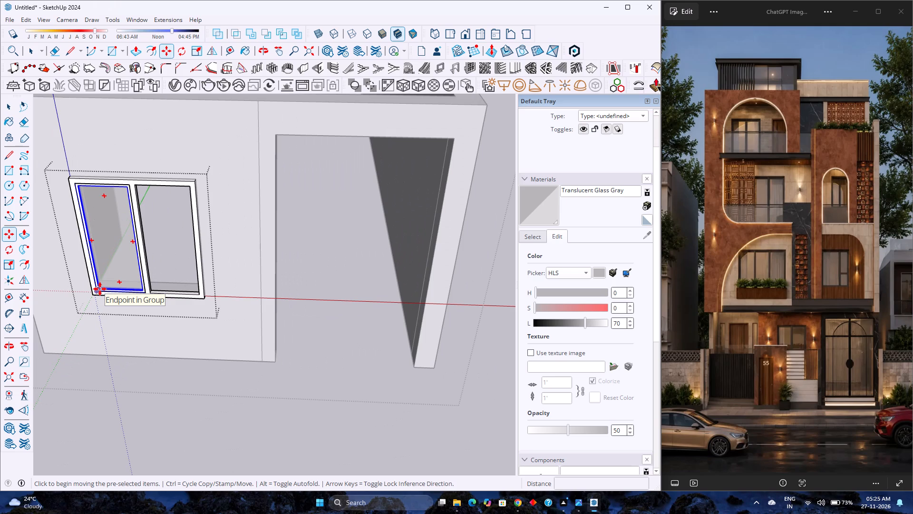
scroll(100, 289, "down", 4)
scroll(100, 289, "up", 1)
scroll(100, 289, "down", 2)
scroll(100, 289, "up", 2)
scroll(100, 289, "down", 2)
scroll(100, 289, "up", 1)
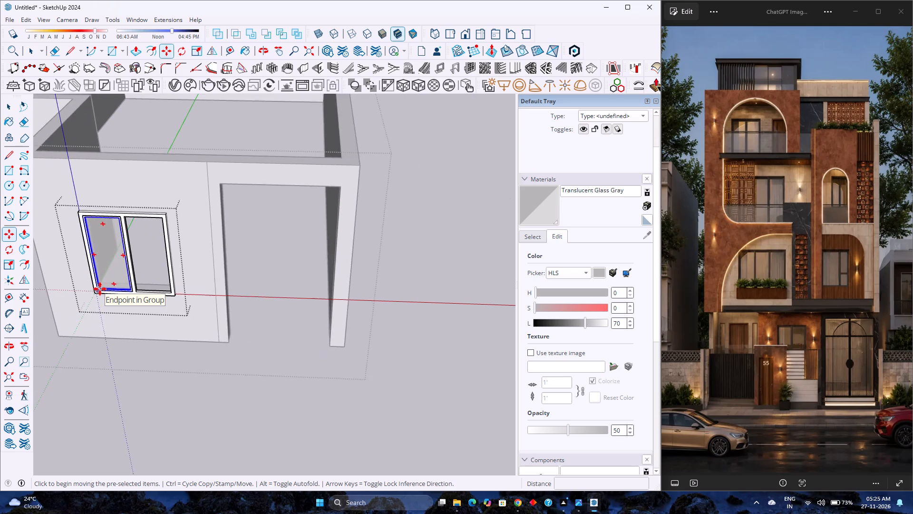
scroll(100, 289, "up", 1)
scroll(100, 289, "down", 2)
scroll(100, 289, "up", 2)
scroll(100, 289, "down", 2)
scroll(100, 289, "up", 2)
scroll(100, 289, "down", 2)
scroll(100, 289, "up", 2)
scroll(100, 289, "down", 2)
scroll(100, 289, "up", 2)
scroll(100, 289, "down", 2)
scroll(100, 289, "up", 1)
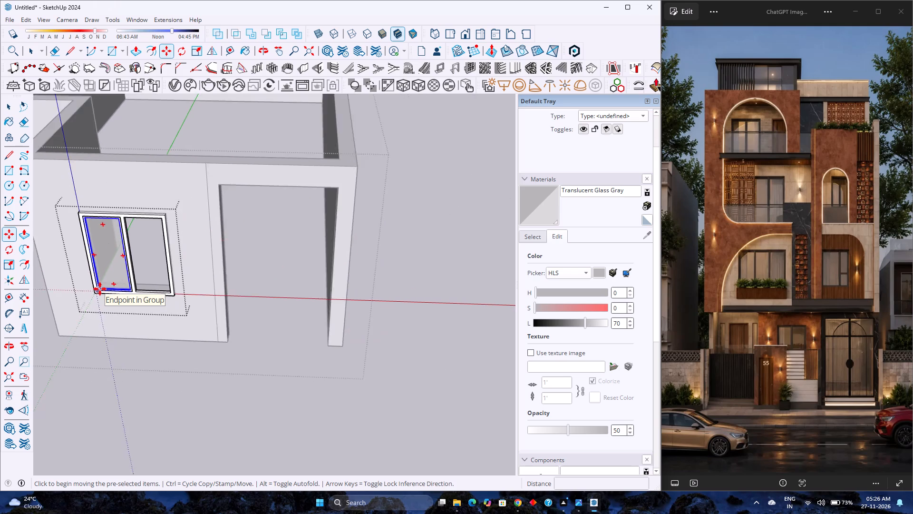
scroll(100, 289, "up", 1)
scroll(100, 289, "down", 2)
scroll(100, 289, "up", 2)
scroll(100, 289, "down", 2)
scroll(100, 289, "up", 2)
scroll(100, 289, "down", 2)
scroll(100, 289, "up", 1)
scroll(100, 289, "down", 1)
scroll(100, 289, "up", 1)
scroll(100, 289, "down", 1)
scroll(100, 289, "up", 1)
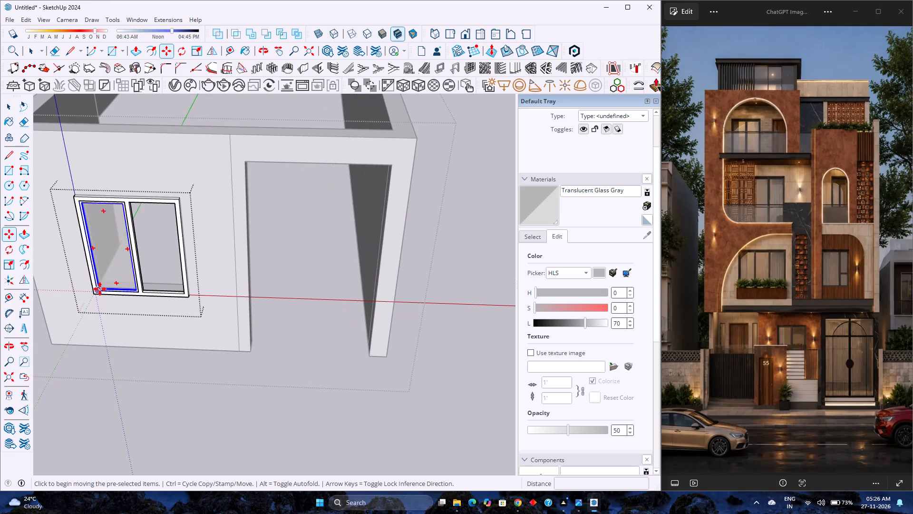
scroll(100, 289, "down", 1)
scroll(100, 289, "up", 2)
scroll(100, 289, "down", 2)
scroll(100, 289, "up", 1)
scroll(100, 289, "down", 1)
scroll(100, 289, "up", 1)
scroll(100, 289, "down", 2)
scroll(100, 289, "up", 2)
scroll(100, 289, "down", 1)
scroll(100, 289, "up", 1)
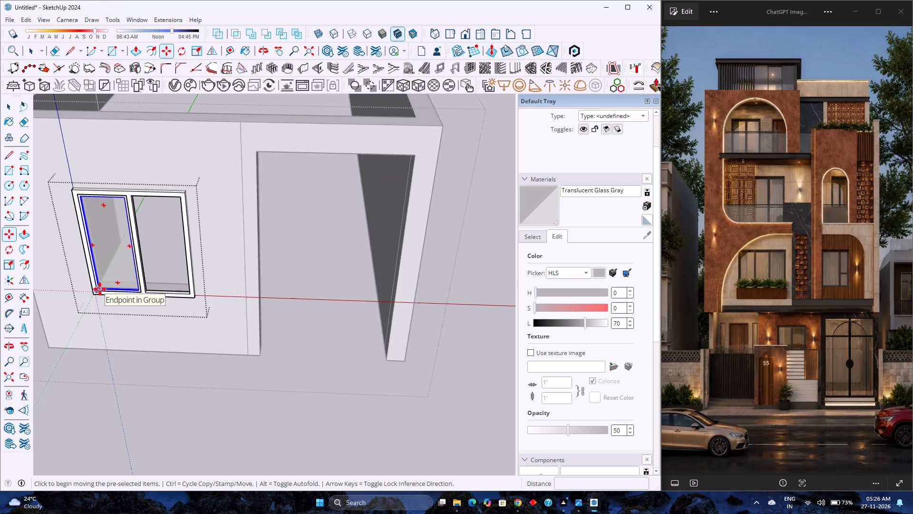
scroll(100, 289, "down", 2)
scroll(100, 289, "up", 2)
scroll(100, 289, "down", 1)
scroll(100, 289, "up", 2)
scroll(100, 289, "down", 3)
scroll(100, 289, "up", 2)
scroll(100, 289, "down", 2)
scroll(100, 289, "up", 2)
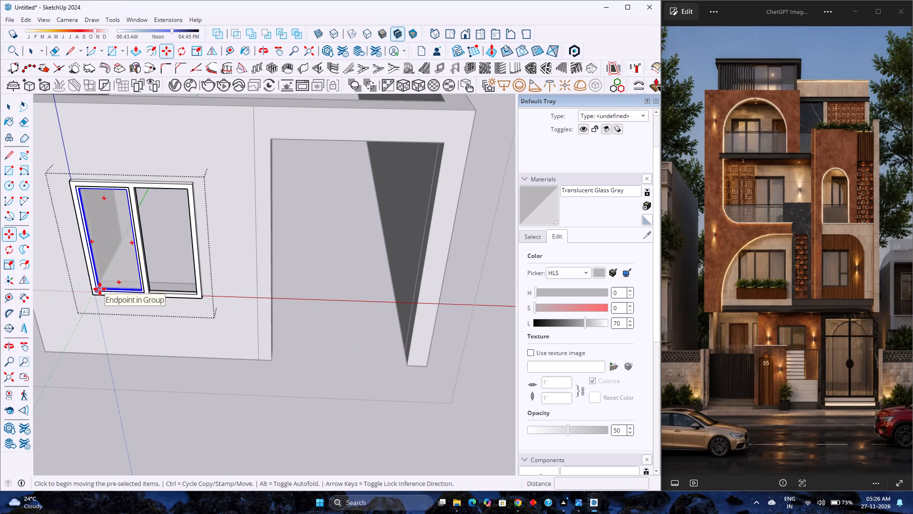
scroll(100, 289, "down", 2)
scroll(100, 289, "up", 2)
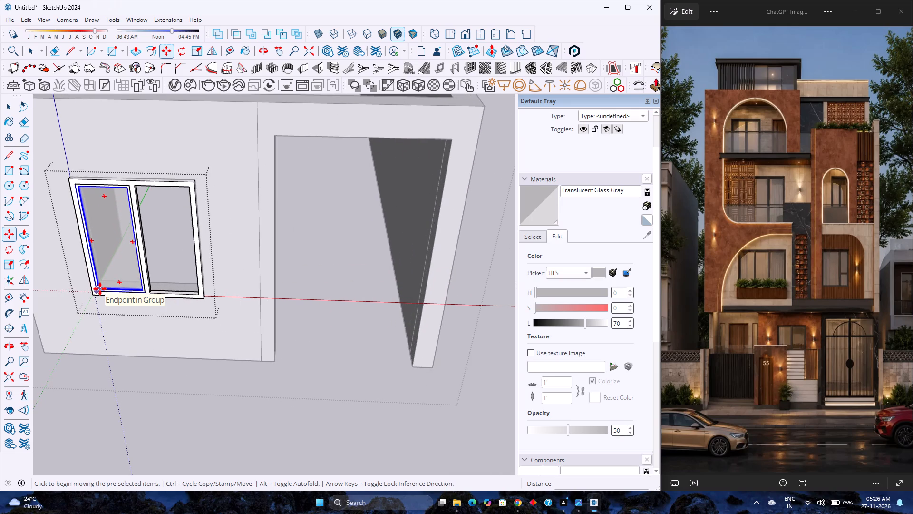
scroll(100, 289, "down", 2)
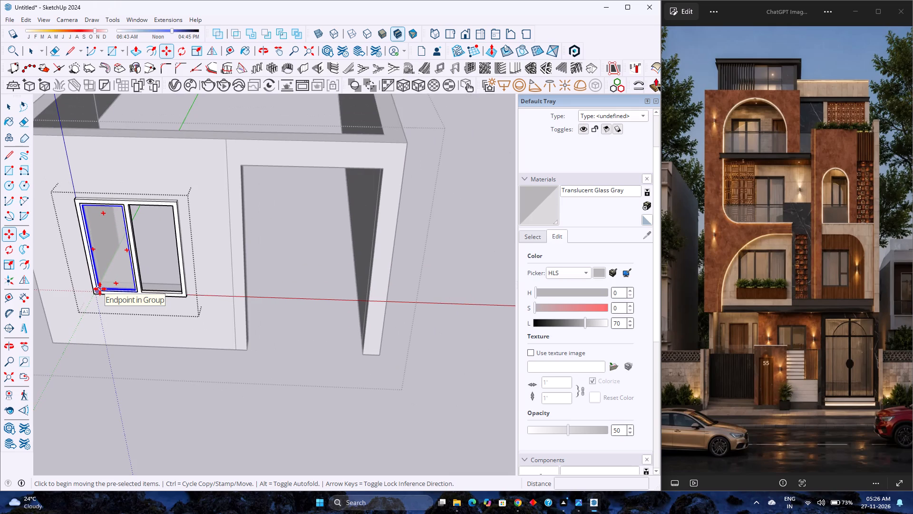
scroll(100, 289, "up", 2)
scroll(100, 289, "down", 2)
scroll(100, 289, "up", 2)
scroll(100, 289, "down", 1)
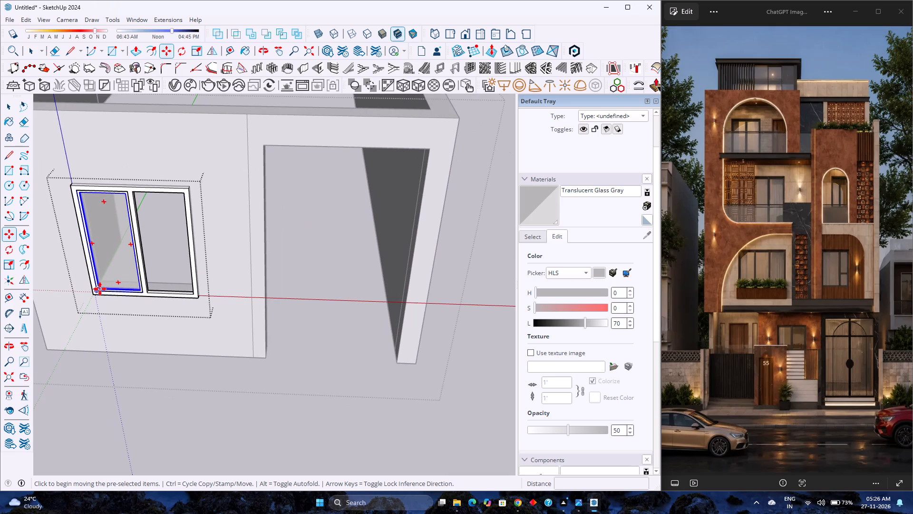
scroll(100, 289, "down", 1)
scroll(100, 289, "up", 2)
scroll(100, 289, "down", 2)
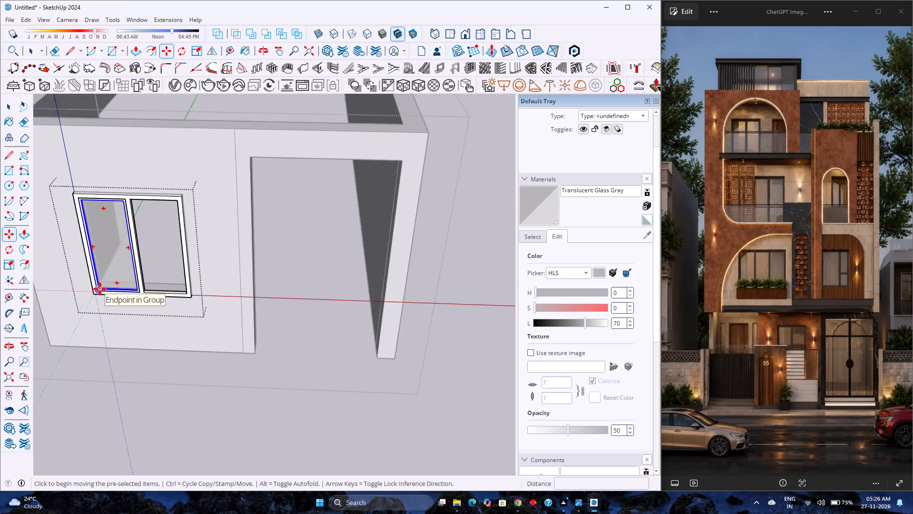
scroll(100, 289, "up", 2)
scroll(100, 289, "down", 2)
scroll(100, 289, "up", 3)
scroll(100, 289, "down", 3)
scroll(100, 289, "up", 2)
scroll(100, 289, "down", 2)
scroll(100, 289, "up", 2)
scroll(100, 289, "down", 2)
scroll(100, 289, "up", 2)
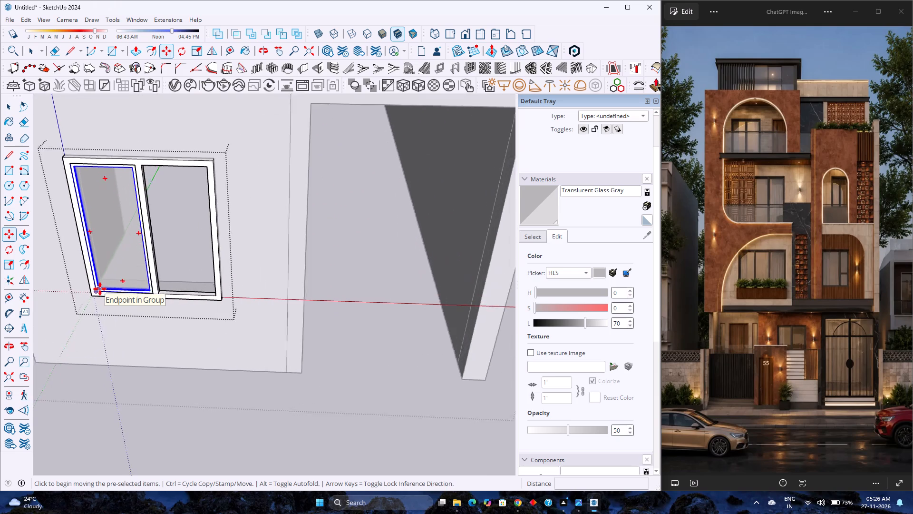
Copy the glazed left sash 1' 11" along the red axis into the window frame's empty right opening.
scroll(100, 289, "up", 17)
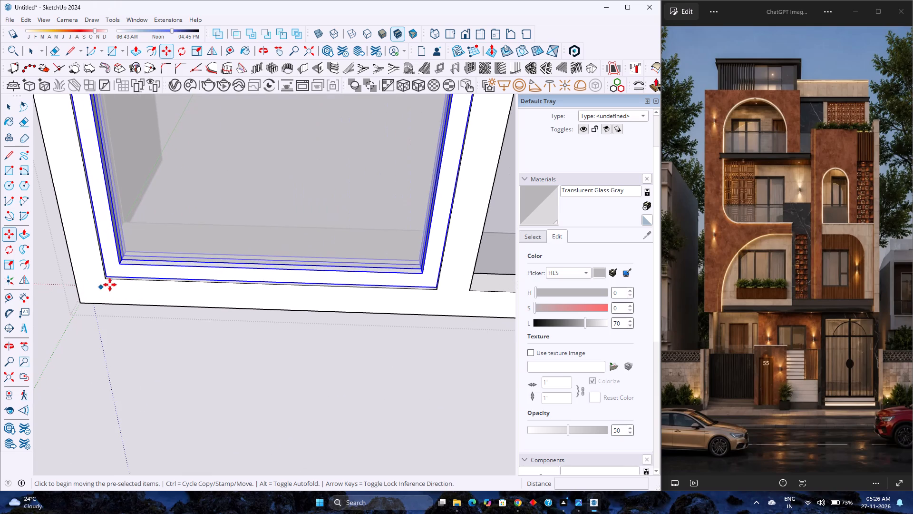
left_click(104, 279)
scroll(105, 279, "down", 6)
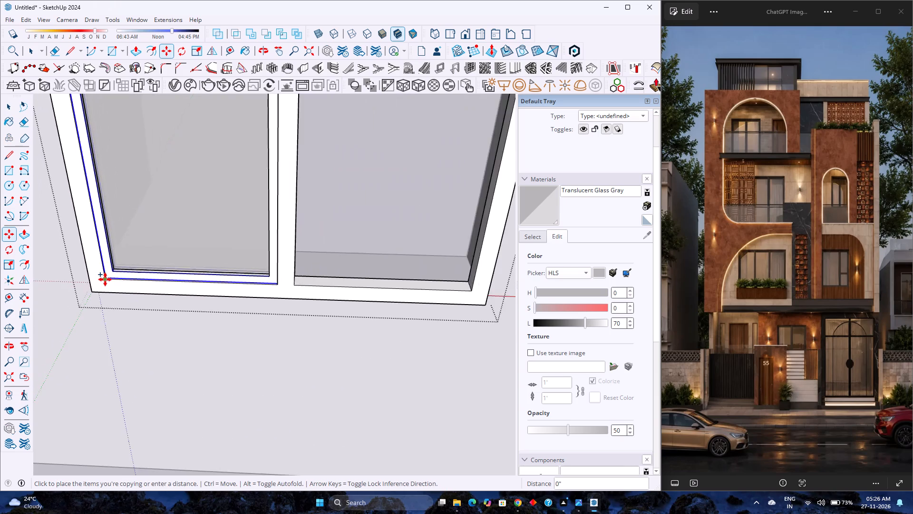
scroll(105, 279, "down", 3)
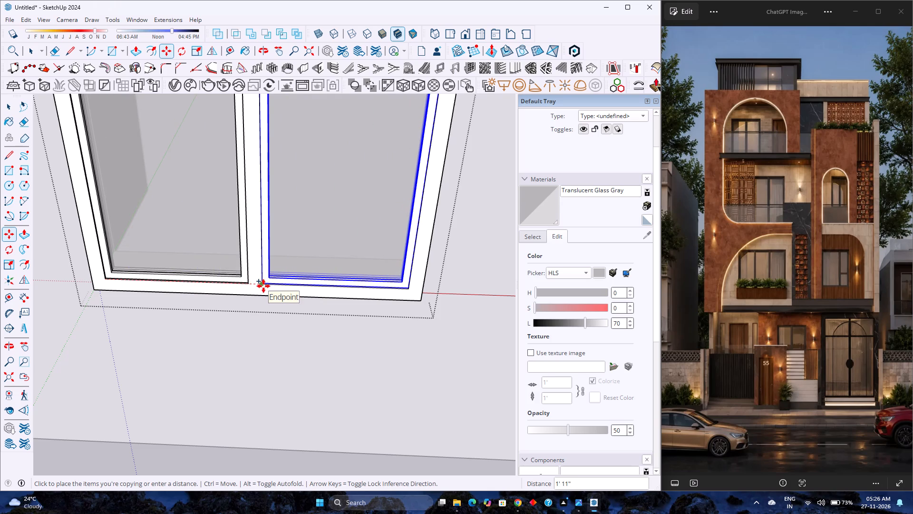
left_click(263, 286)
scroll(252, 316, "down", 4)
key("space")
Leave the window group and move the whole window 4 inches inward along the green axis, recessing it in the front wall.
scroll(252, 316, "down", 4)
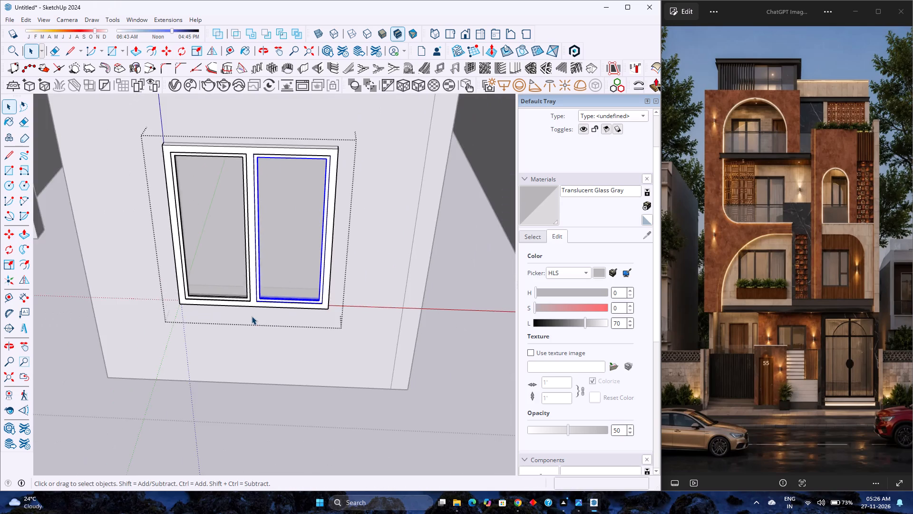
scroll(252, 316, "down", 3)
scroll(252, 316, "up", 3)
scroll(250, 315, "down", 6)
middle_click_drag(249, 315, 189, 325)
middle_click(189, 325)
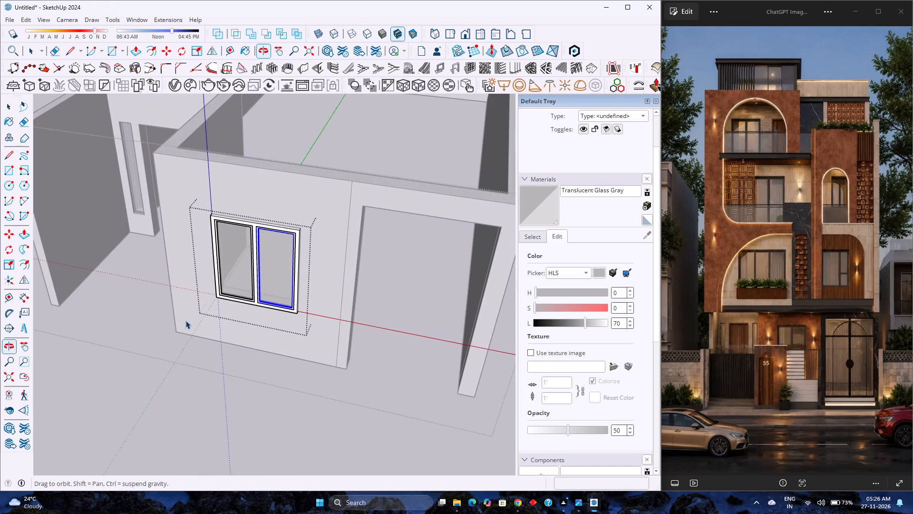
key("Escape")
key("Escape")
left_click(223, 298)
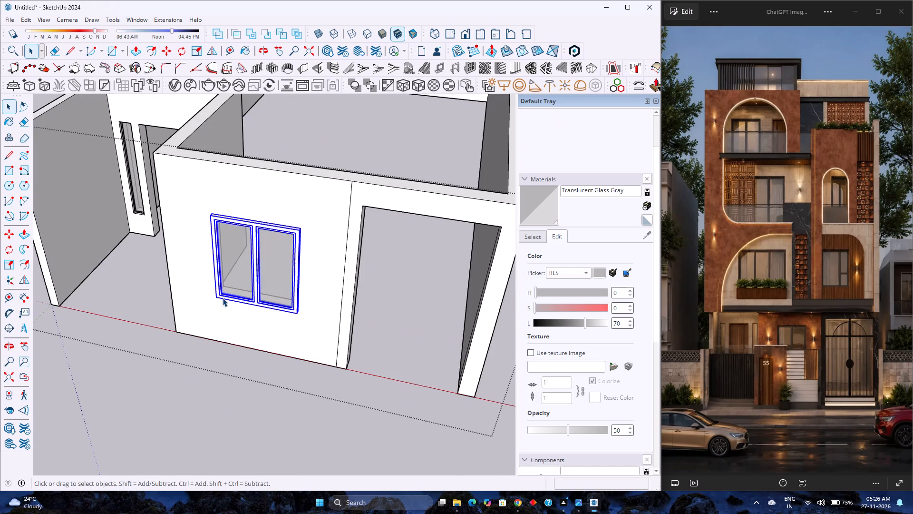
scroll(222, 298, "up", 6)
key("m")
scroll(222, 297, "up", 10)
middle_click_drag(218, 291, 208, 296)
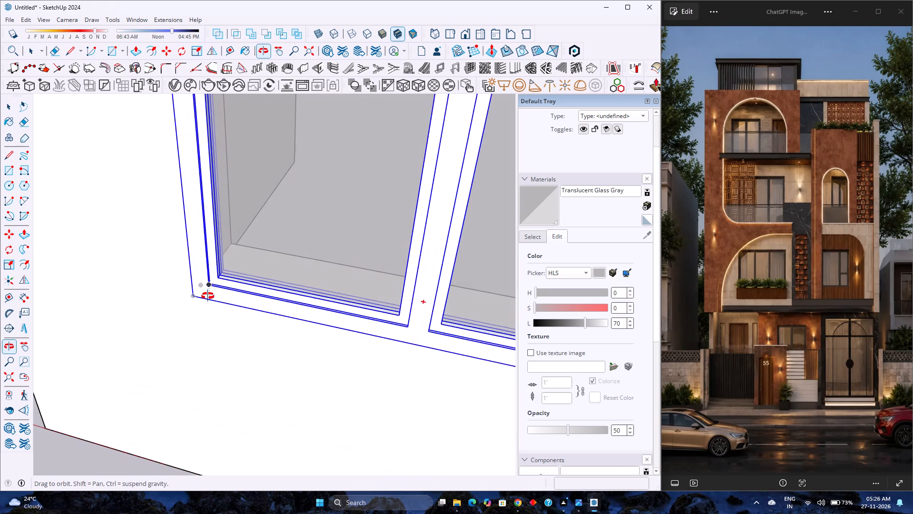
middle_click_drag(208, 296, 196, 316)
middle_click(196, 316)
scroll(194, 304, "up", 5)
middle_click_drag(193, 294, 189, 317)
middle_click(189, 317)
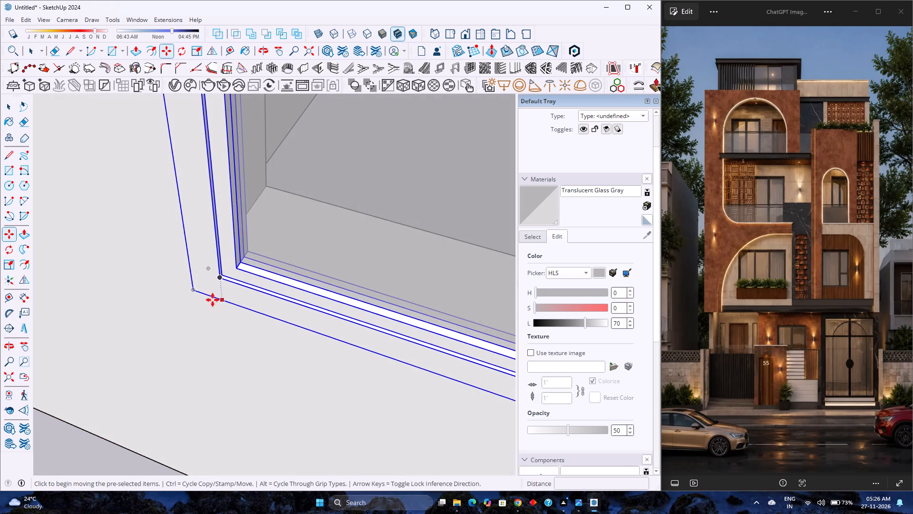
left_click(195, 292)
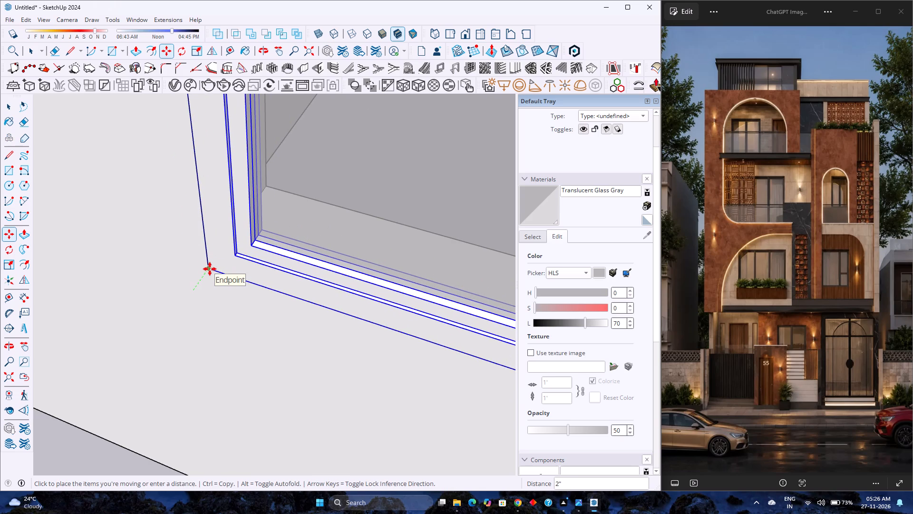
key("3")
key("BackSpace")
key("4")
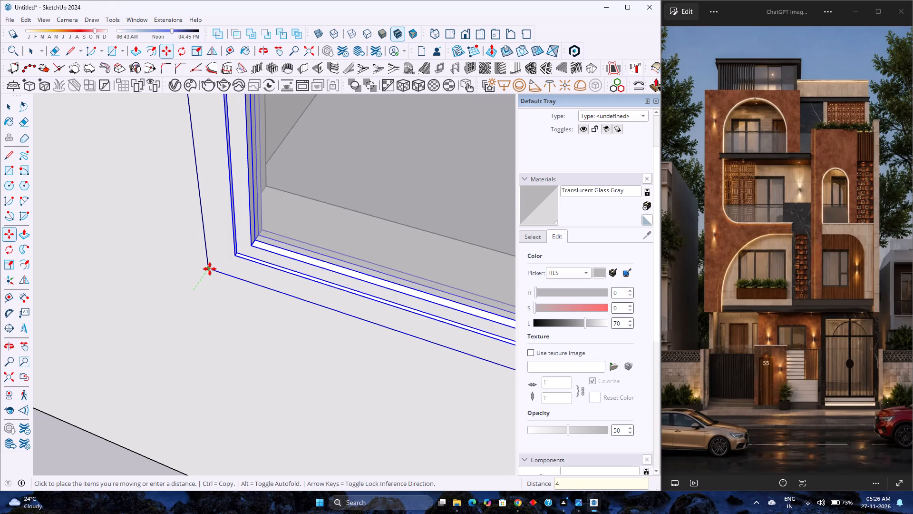
key("Return")
key("space")
Examine how the recessed window sits in its wall opening and in the ground-floor front, clearing the selection.
middle_click_drag(260, 257, 213, 269)
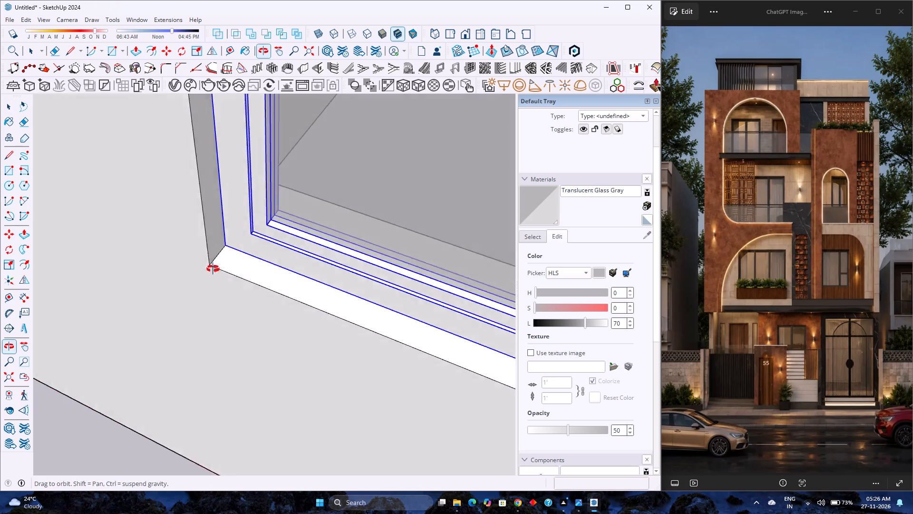
middle_click_drag(213, 269, 117, 273)
middle_click_drag(117, 273, 111, 273)
middle_click(88, 273)
middle_click_drag(96, 273, 115, 273)
middle_click_drag(204, 273, 210, 273)
scroll(191, 272, "down", 6)
middle_click_drag(192, 276, 297, 281)
middle_click(297, 281)
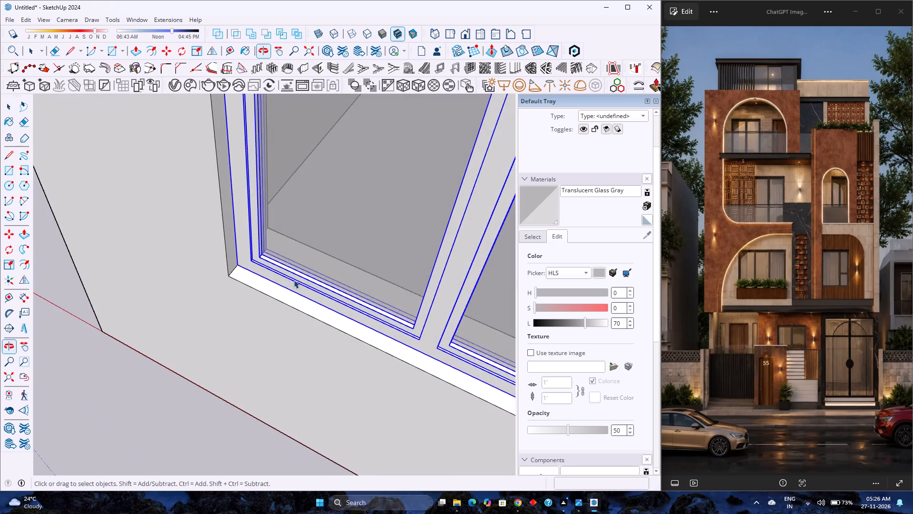
scroll(232, 274, "down", 15)
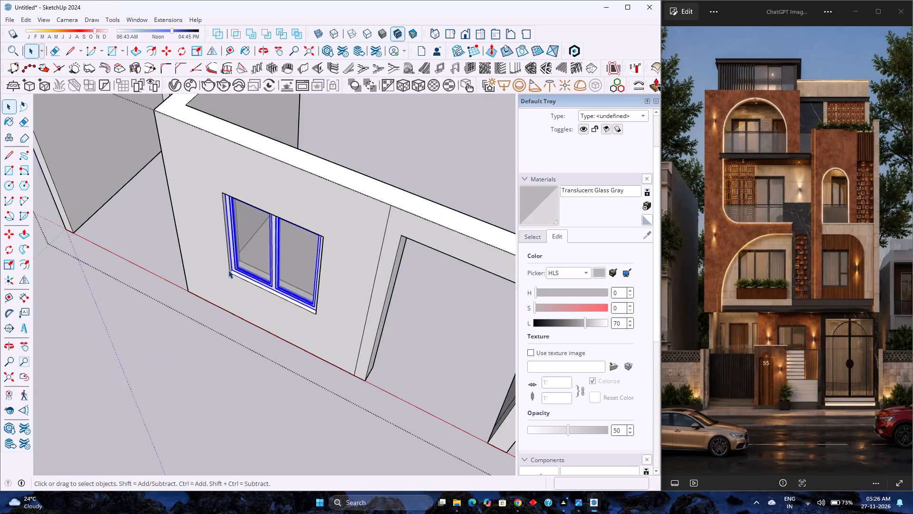
scroll(228, 270, "down", 3)
scroll(196, 302, "down", 3)
middle_click_drag(190, 310, 190, 273)
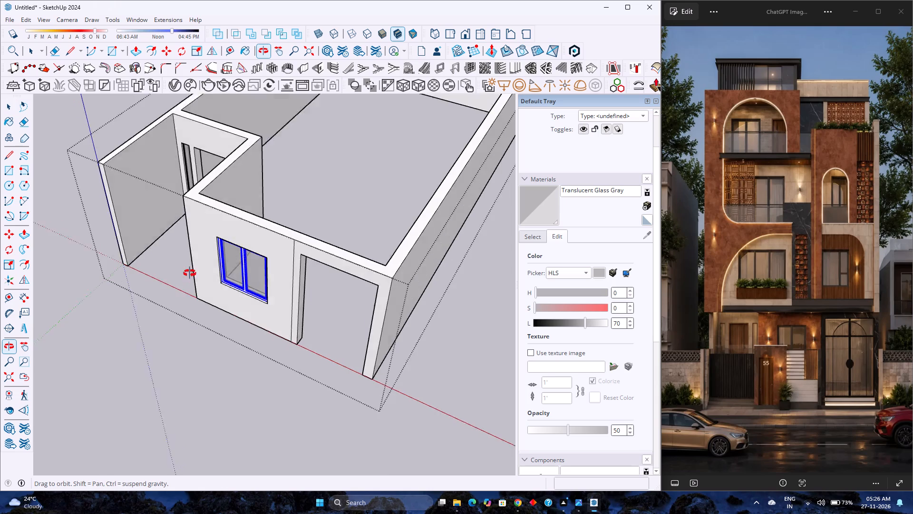
middle_click_drag(190, 273, 200, 235)
middle_click(200, 235)
middle_click(200, 235)
middle_click_drag(207, 322, 203, 288)
scroll(85, 301, "down", 3)
left_click(85, 301)
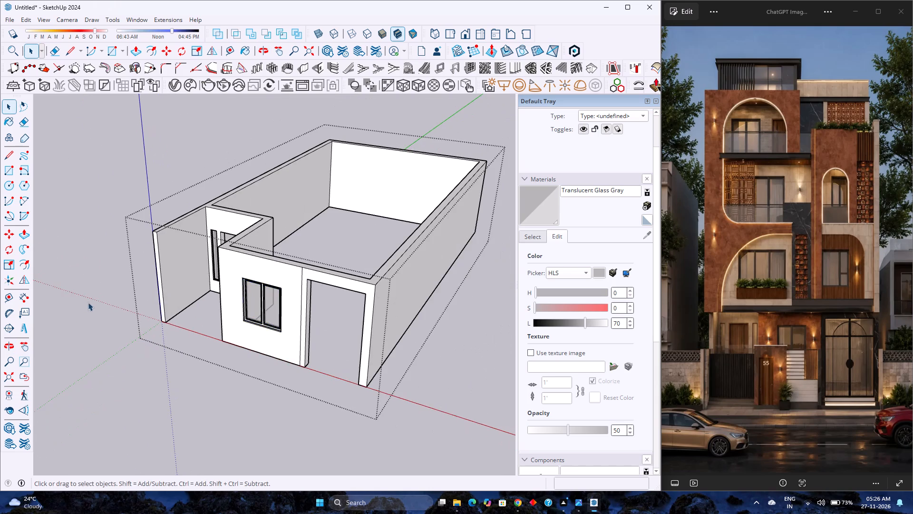
scroll(158, 313, "down", 4)
middle_click_drag(158, 314, 213, 236)
middle_click(213, 236)
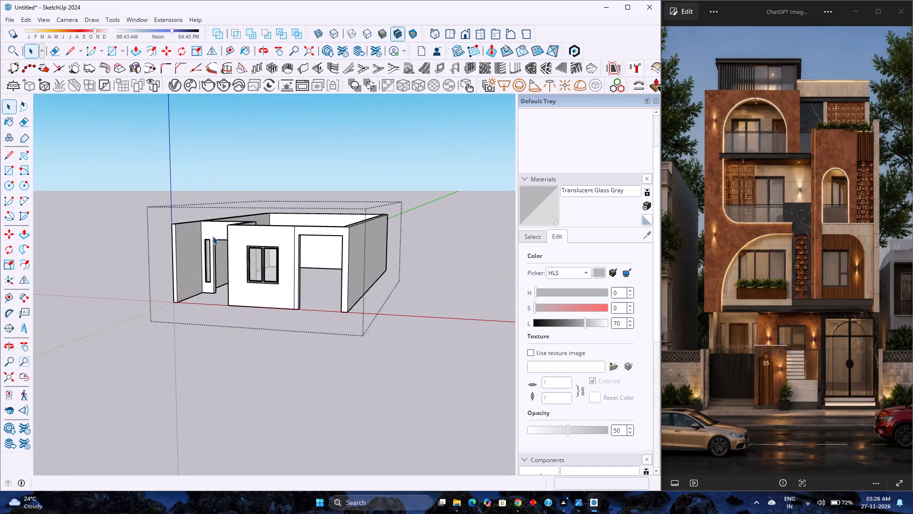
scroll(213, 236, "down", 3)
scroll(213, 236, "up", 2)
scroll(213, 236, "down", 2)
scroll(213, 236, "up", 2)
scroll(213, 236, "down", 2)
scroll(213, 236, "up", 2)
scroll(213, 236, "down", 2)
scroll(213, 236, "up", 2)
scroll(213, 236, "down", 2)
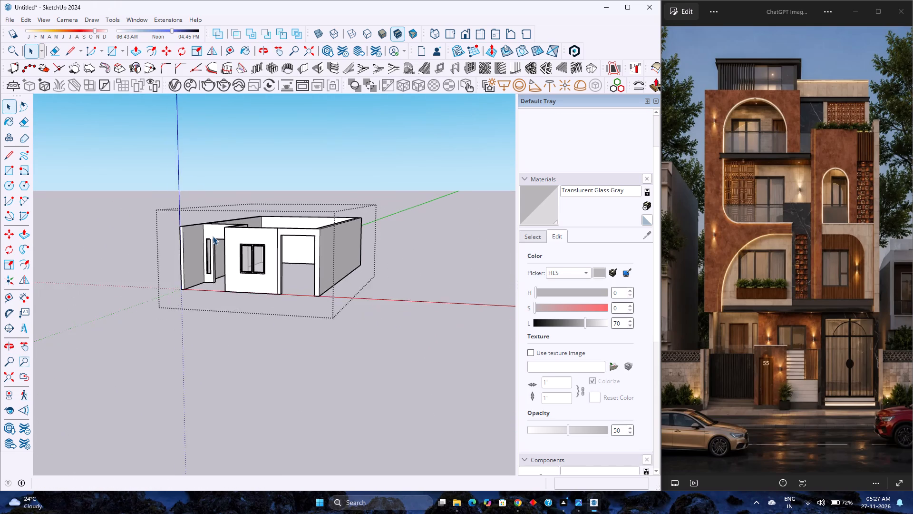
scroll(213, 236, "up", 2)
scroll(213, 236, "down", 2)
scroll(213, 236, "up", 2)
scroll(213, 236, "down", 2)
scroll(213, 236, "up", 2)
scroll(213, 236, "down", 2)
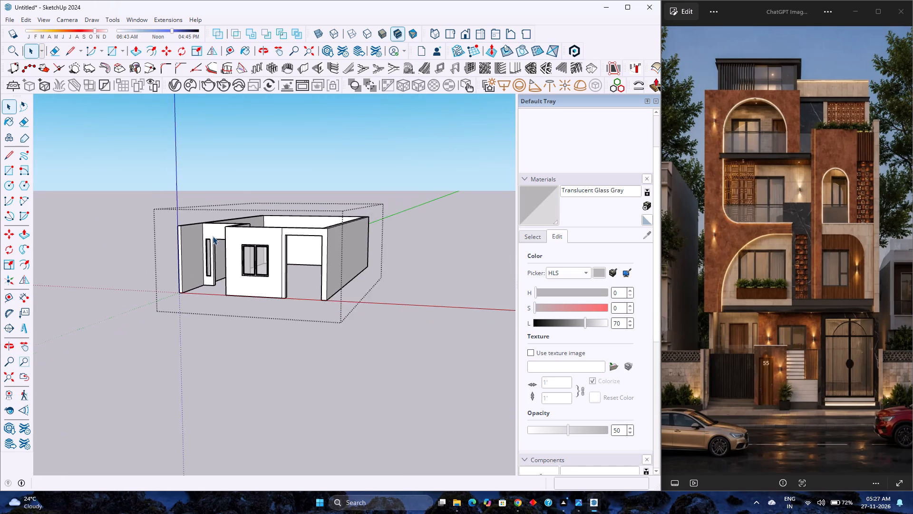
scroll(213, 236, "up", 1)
Save the model in the Fuji Files folder under the name "Fuji - Modern Facade Elevation".
key("ctrl+s")
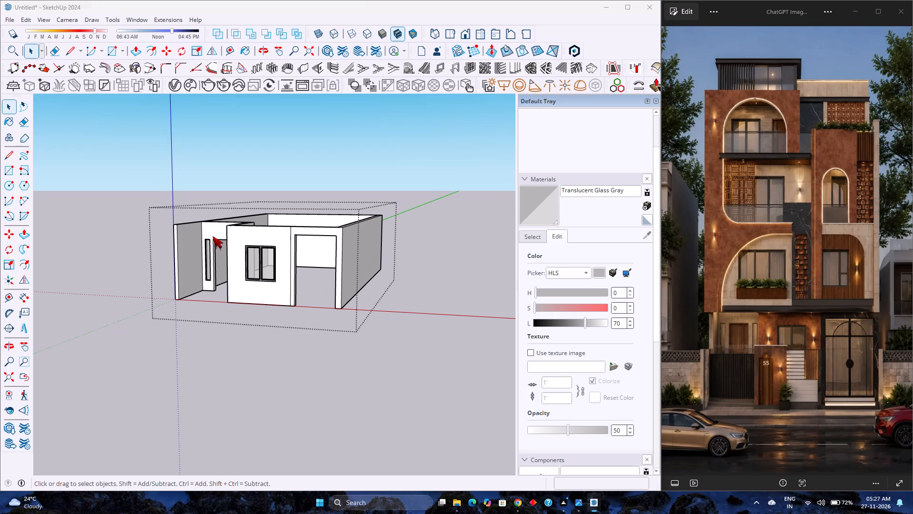
scroll(47, 145, "down", 3)
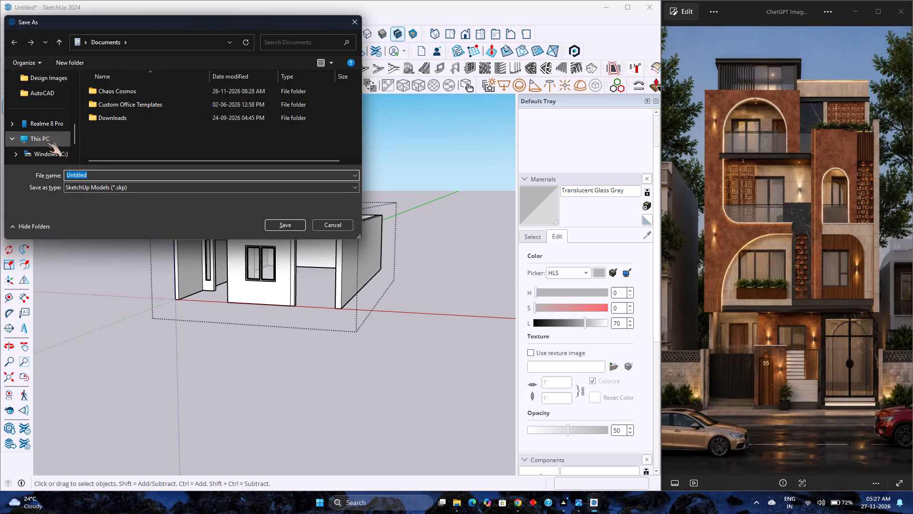
scroll(42, 114, "up", 1)
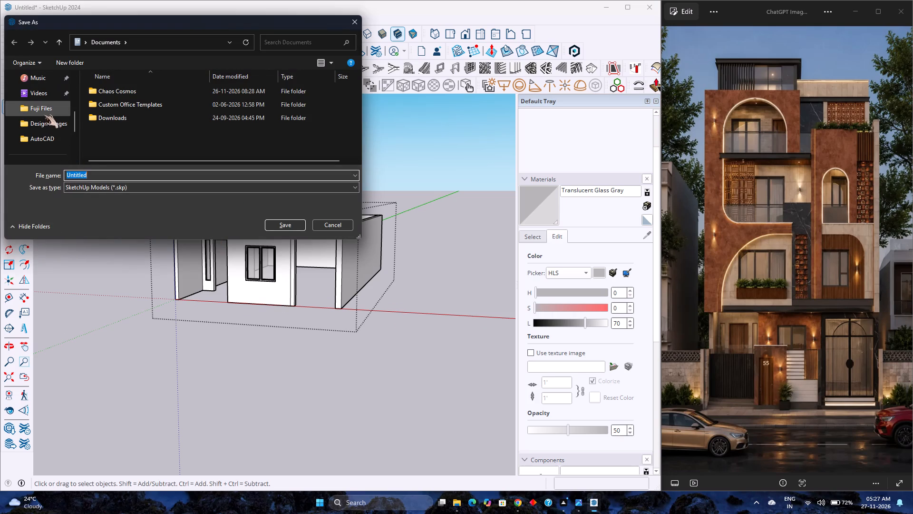
left_click(43, 109)
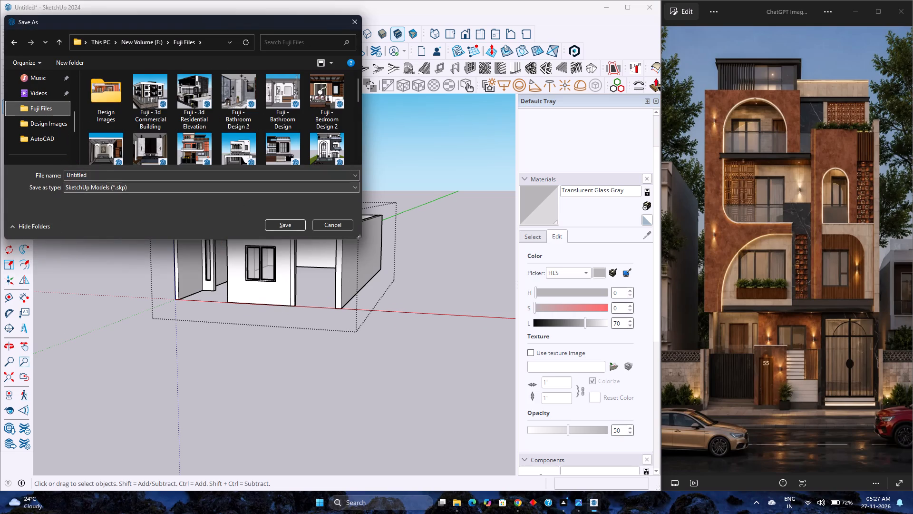
left_click(109, 173)
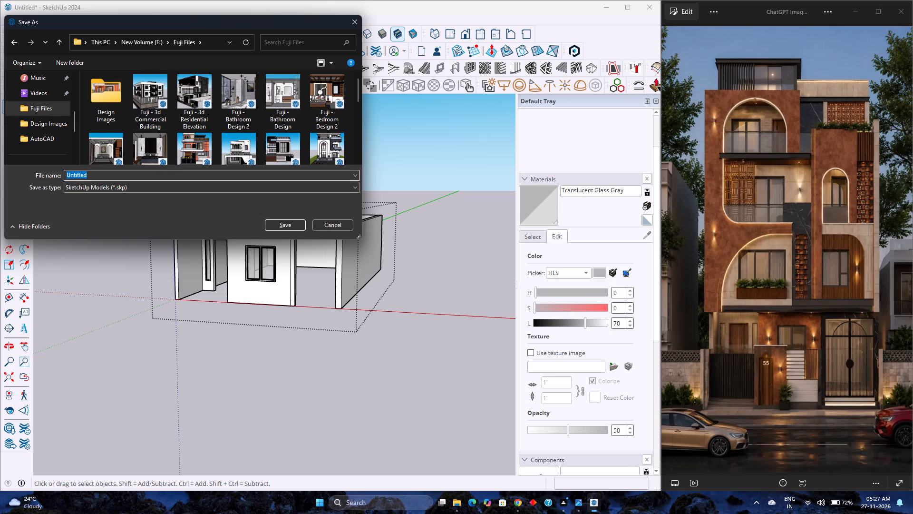
type("Fuji")
key("space")
type("-")
key("space")
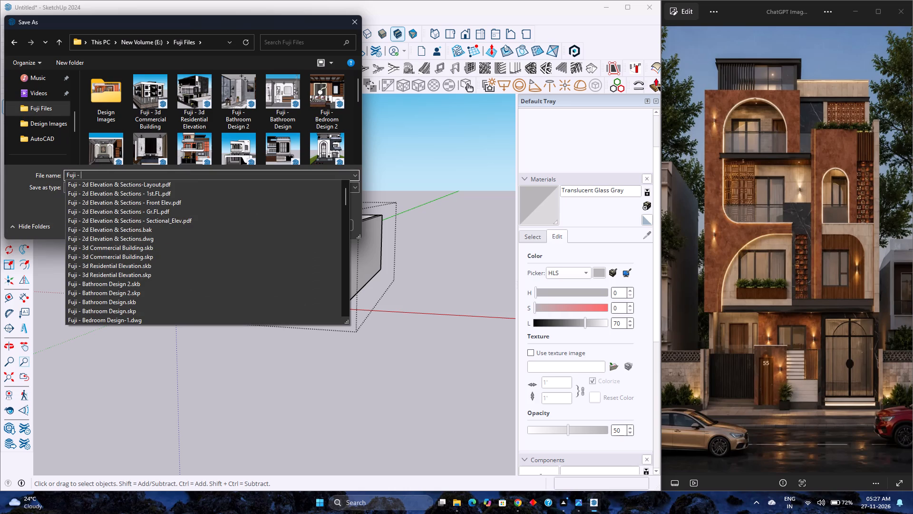
type("Modern")
key("space")
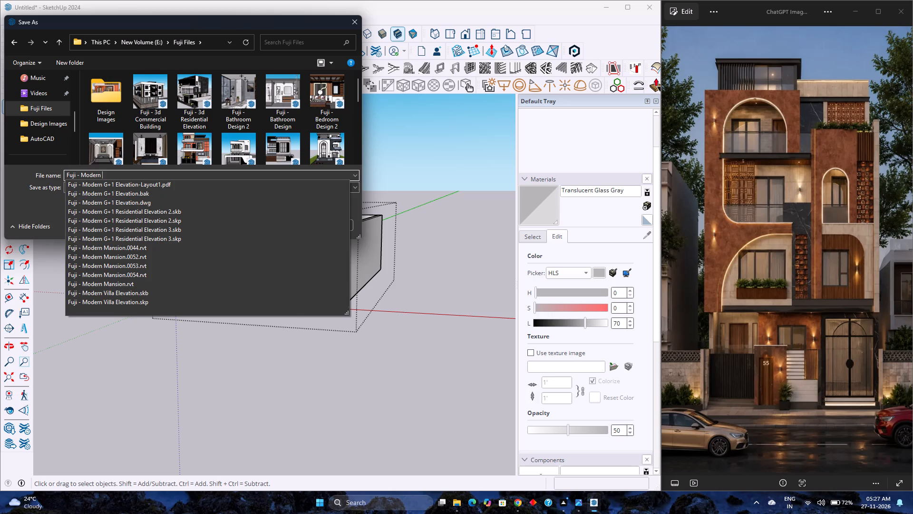
type("Facade")
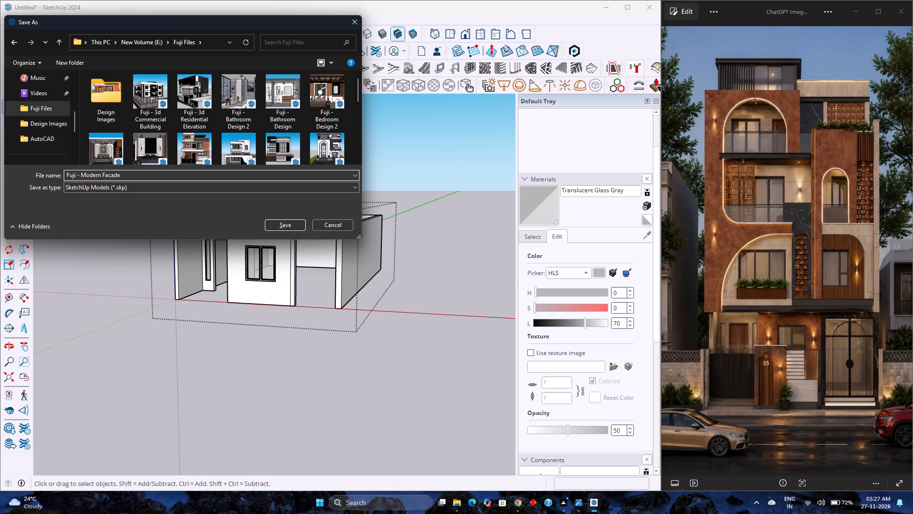
key("space")
type("Eleva")
type("tion")
key("Return")
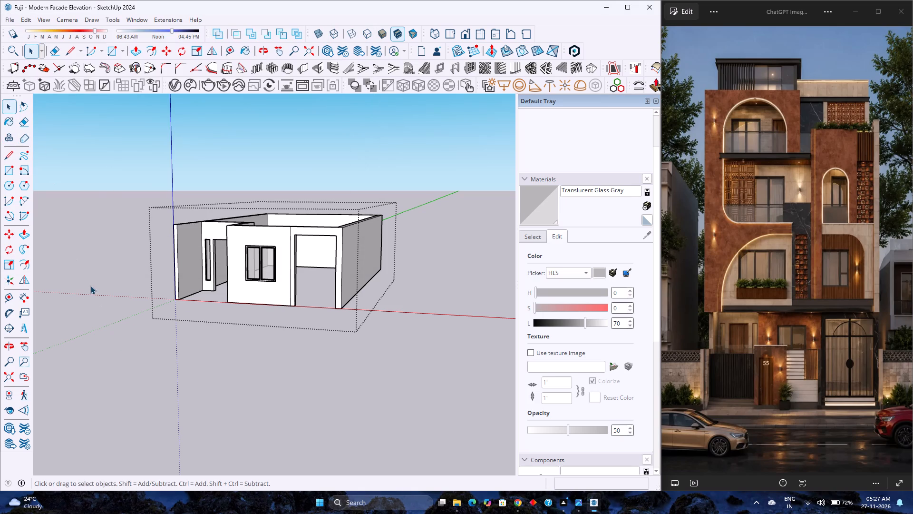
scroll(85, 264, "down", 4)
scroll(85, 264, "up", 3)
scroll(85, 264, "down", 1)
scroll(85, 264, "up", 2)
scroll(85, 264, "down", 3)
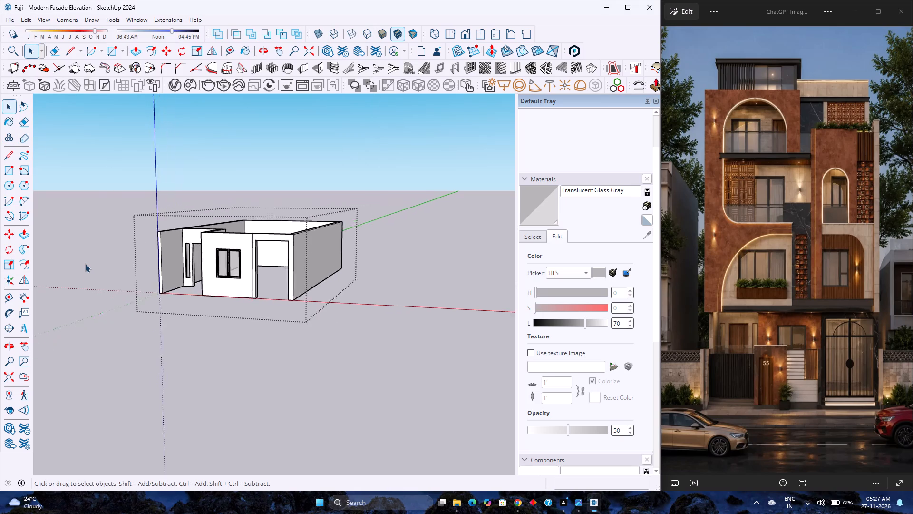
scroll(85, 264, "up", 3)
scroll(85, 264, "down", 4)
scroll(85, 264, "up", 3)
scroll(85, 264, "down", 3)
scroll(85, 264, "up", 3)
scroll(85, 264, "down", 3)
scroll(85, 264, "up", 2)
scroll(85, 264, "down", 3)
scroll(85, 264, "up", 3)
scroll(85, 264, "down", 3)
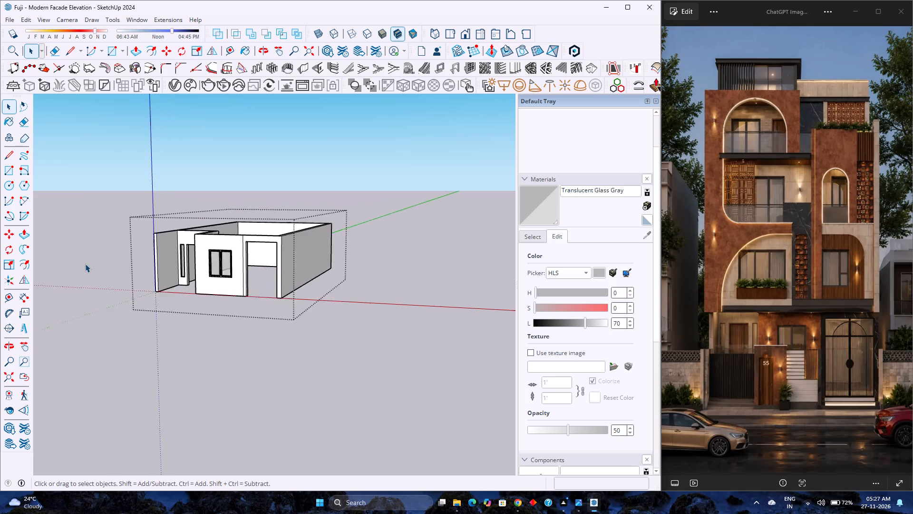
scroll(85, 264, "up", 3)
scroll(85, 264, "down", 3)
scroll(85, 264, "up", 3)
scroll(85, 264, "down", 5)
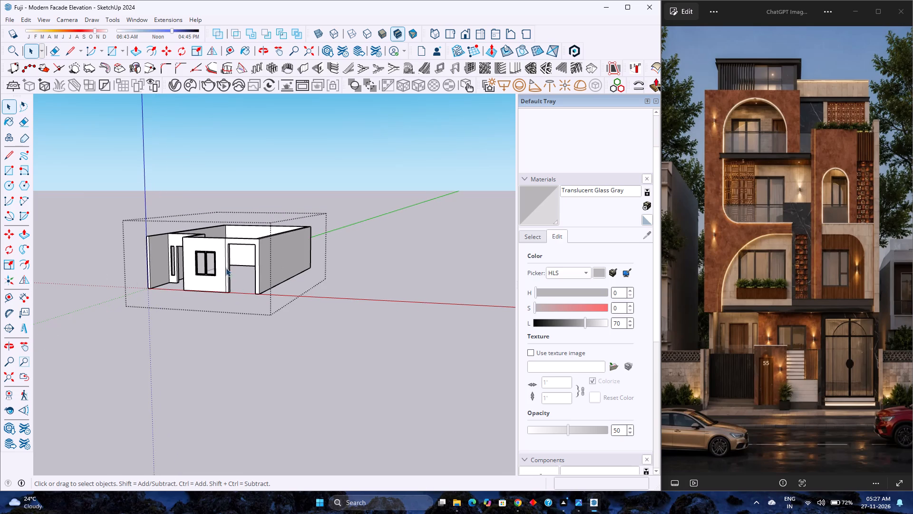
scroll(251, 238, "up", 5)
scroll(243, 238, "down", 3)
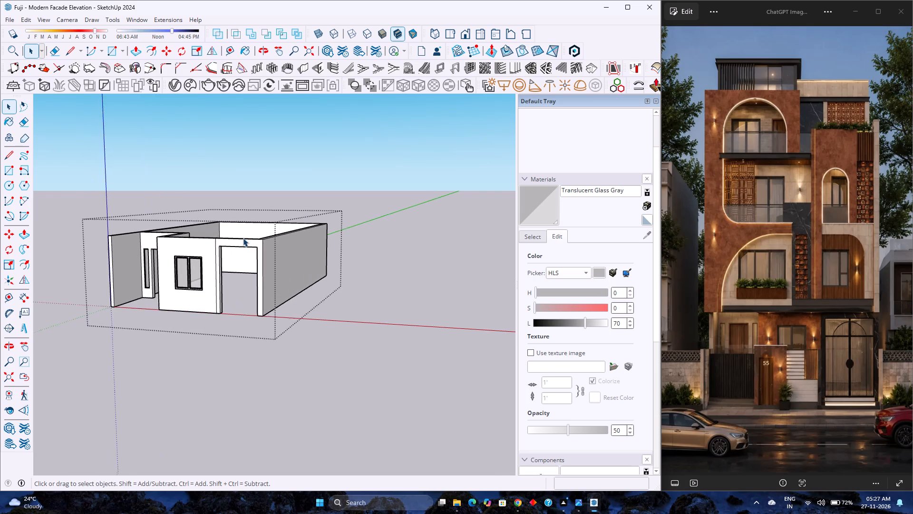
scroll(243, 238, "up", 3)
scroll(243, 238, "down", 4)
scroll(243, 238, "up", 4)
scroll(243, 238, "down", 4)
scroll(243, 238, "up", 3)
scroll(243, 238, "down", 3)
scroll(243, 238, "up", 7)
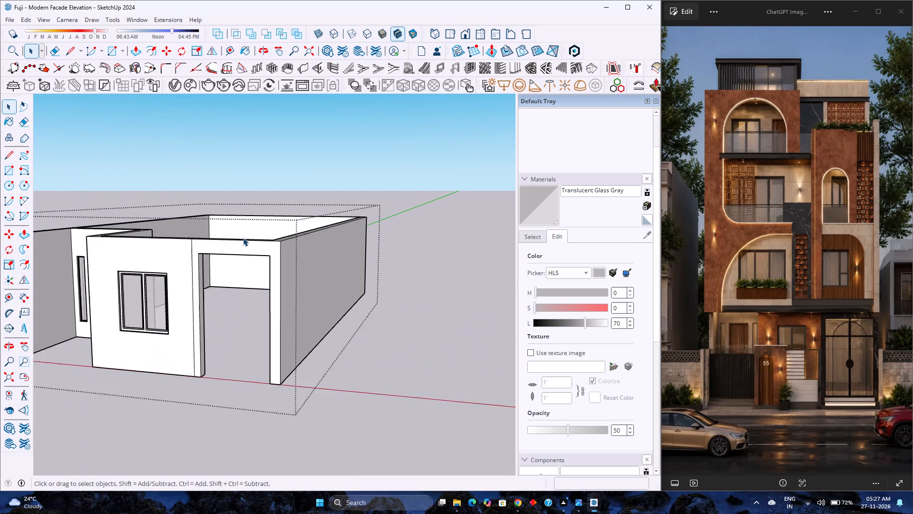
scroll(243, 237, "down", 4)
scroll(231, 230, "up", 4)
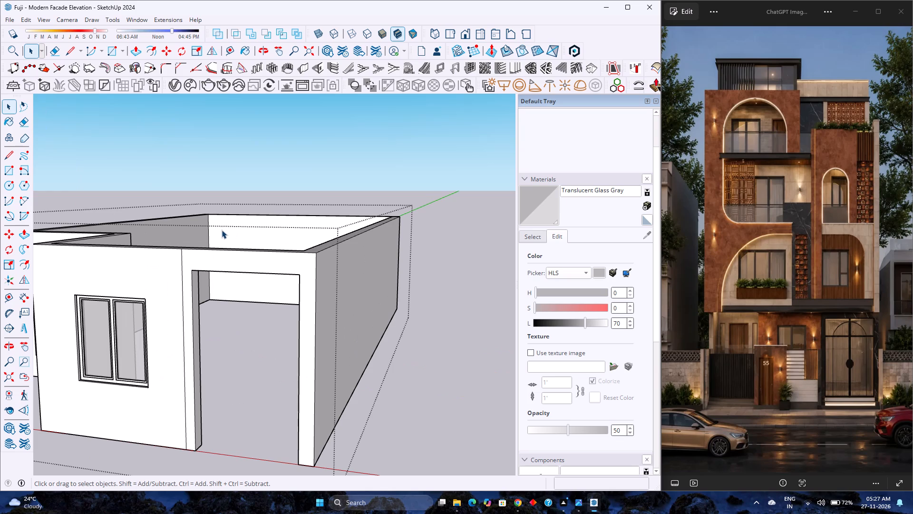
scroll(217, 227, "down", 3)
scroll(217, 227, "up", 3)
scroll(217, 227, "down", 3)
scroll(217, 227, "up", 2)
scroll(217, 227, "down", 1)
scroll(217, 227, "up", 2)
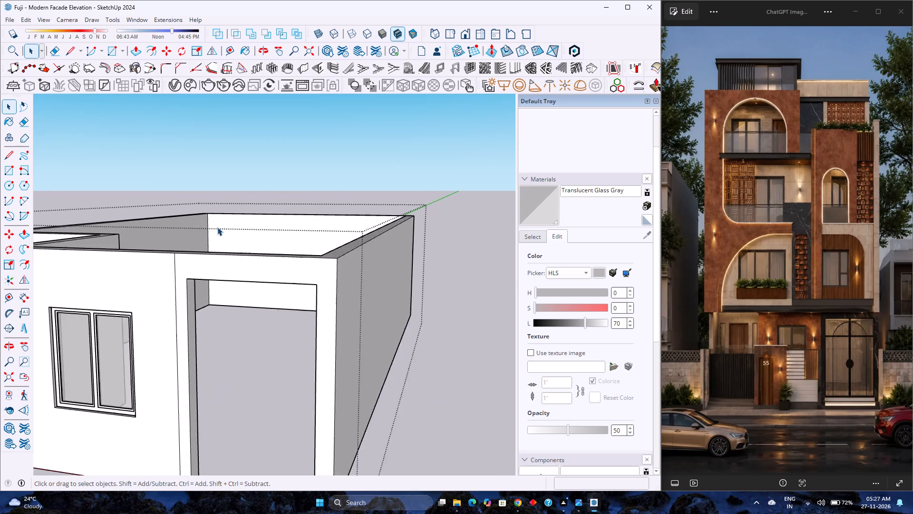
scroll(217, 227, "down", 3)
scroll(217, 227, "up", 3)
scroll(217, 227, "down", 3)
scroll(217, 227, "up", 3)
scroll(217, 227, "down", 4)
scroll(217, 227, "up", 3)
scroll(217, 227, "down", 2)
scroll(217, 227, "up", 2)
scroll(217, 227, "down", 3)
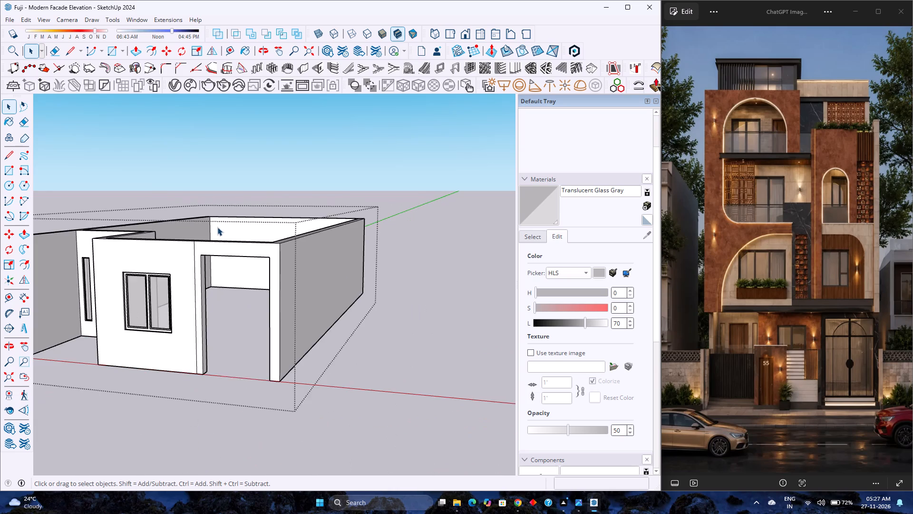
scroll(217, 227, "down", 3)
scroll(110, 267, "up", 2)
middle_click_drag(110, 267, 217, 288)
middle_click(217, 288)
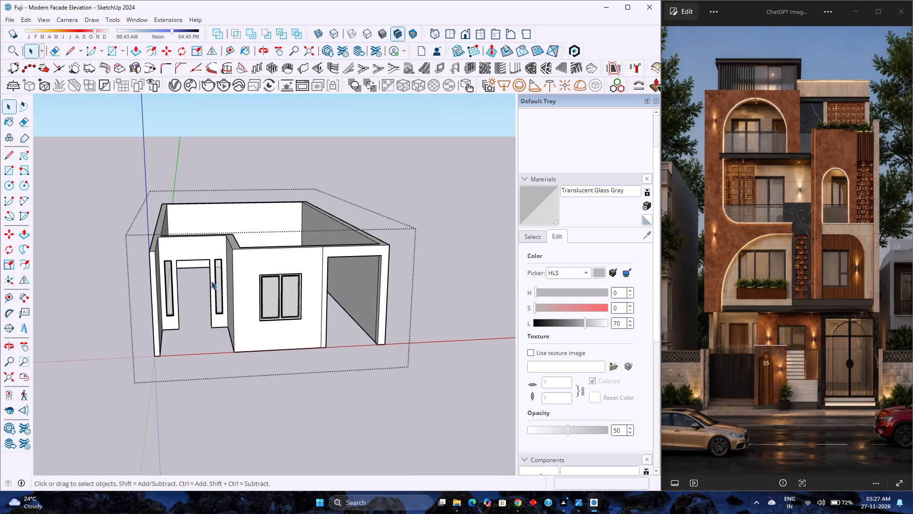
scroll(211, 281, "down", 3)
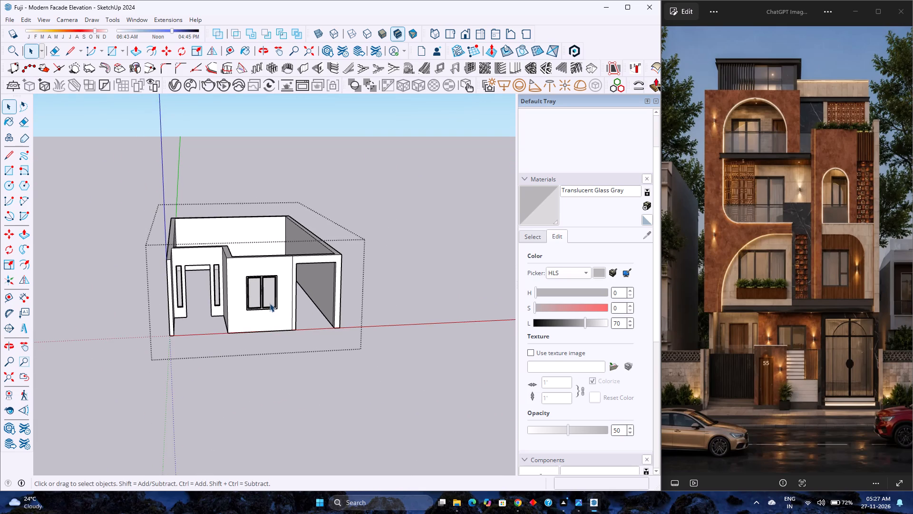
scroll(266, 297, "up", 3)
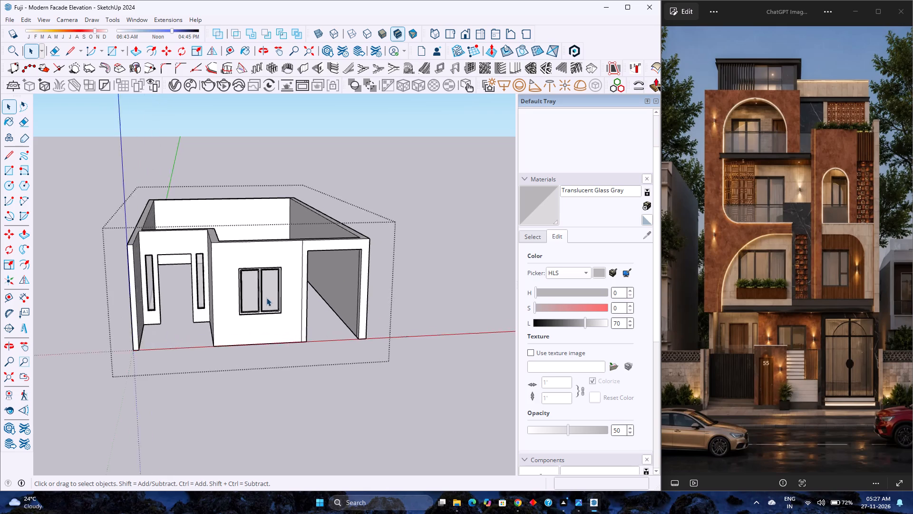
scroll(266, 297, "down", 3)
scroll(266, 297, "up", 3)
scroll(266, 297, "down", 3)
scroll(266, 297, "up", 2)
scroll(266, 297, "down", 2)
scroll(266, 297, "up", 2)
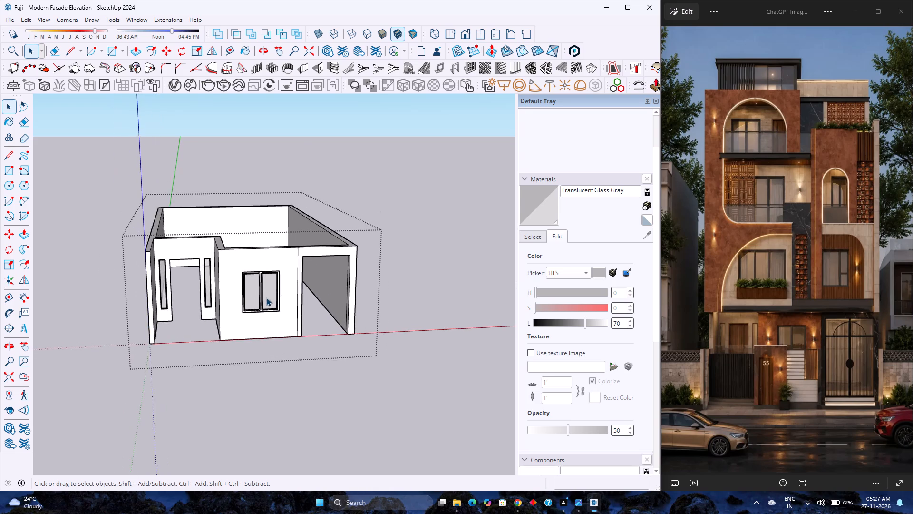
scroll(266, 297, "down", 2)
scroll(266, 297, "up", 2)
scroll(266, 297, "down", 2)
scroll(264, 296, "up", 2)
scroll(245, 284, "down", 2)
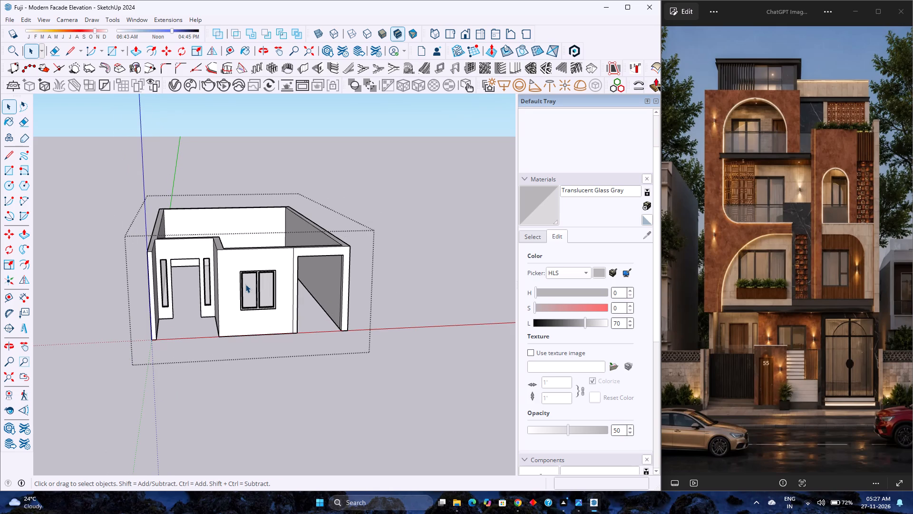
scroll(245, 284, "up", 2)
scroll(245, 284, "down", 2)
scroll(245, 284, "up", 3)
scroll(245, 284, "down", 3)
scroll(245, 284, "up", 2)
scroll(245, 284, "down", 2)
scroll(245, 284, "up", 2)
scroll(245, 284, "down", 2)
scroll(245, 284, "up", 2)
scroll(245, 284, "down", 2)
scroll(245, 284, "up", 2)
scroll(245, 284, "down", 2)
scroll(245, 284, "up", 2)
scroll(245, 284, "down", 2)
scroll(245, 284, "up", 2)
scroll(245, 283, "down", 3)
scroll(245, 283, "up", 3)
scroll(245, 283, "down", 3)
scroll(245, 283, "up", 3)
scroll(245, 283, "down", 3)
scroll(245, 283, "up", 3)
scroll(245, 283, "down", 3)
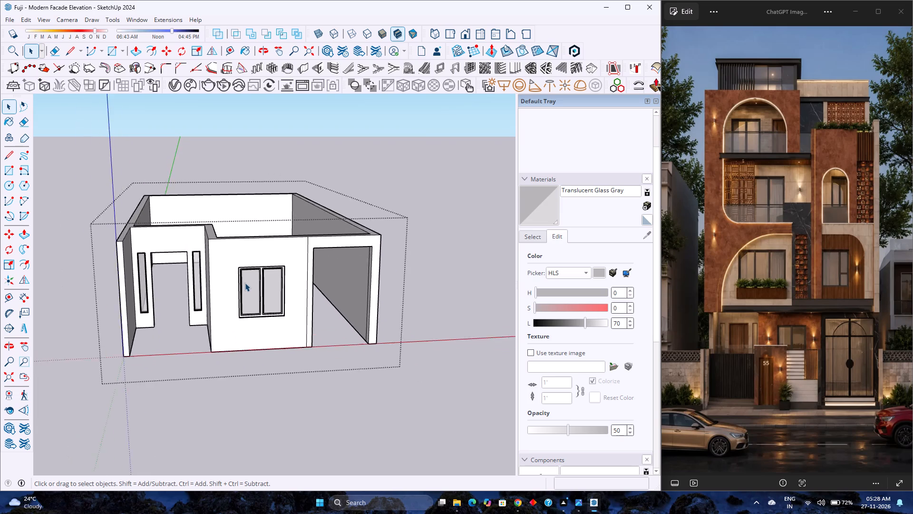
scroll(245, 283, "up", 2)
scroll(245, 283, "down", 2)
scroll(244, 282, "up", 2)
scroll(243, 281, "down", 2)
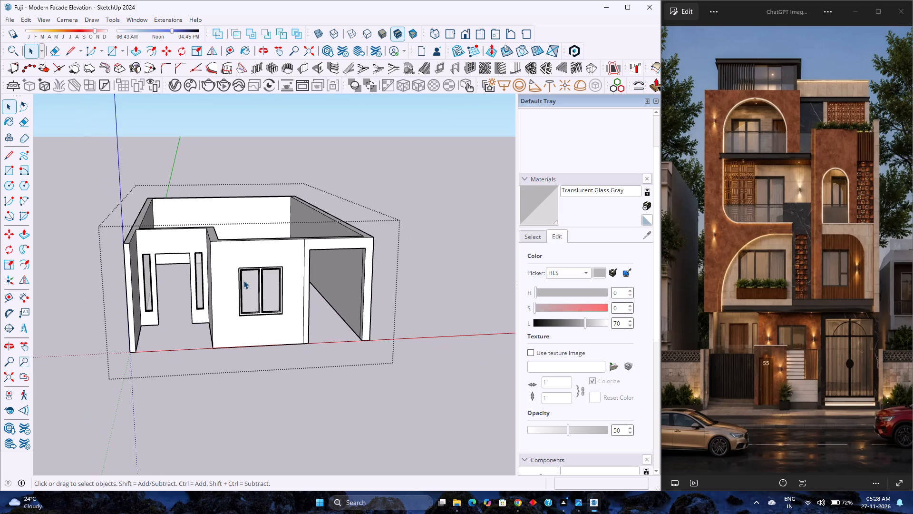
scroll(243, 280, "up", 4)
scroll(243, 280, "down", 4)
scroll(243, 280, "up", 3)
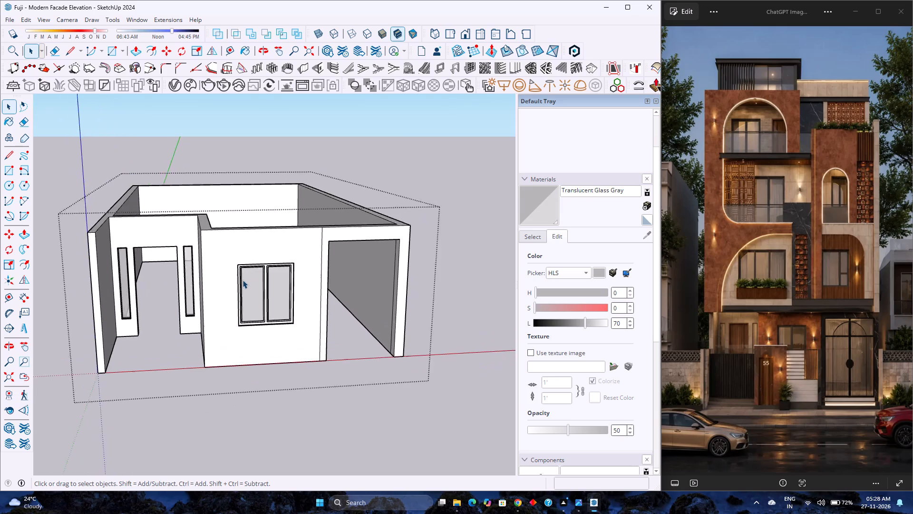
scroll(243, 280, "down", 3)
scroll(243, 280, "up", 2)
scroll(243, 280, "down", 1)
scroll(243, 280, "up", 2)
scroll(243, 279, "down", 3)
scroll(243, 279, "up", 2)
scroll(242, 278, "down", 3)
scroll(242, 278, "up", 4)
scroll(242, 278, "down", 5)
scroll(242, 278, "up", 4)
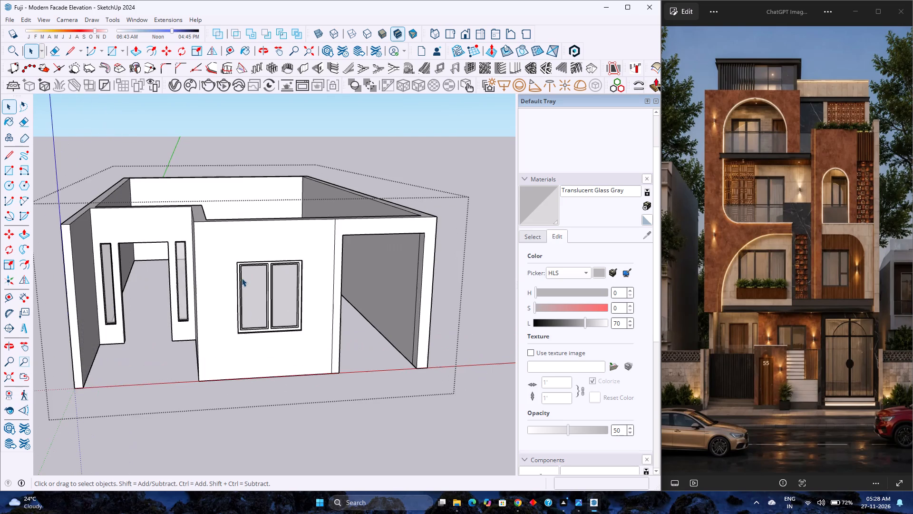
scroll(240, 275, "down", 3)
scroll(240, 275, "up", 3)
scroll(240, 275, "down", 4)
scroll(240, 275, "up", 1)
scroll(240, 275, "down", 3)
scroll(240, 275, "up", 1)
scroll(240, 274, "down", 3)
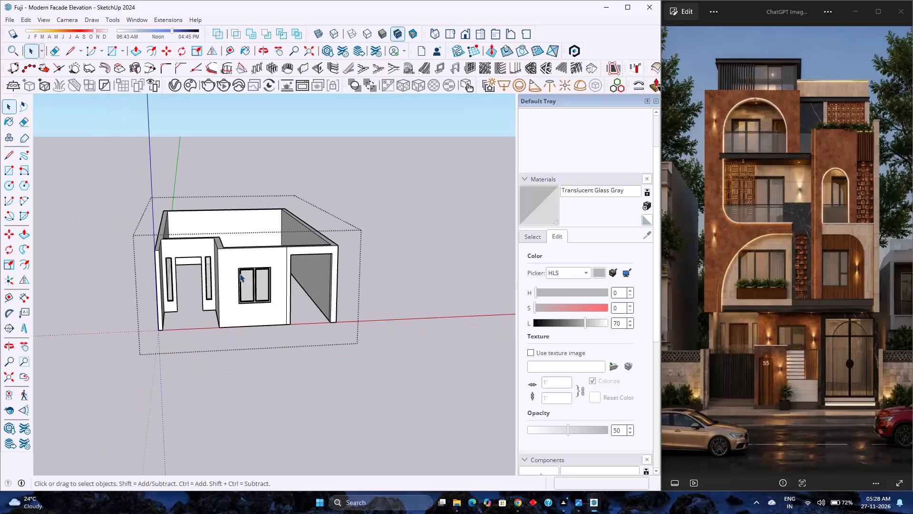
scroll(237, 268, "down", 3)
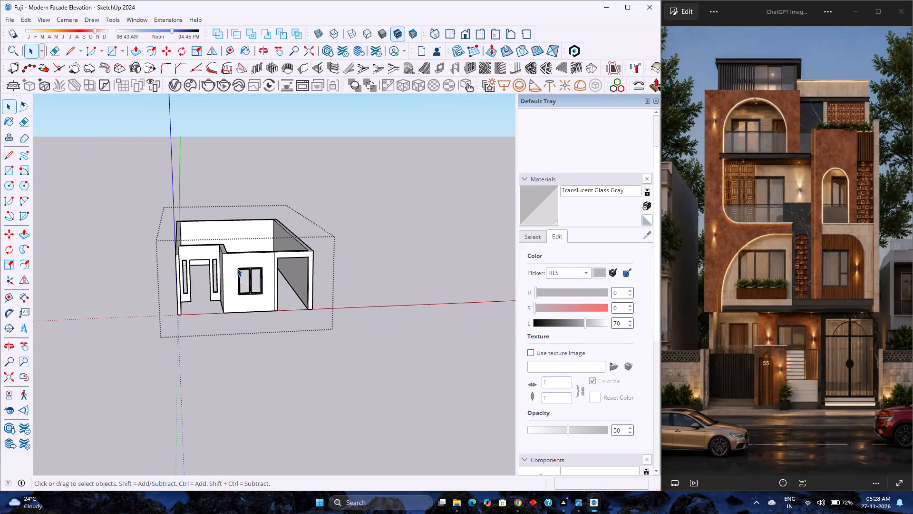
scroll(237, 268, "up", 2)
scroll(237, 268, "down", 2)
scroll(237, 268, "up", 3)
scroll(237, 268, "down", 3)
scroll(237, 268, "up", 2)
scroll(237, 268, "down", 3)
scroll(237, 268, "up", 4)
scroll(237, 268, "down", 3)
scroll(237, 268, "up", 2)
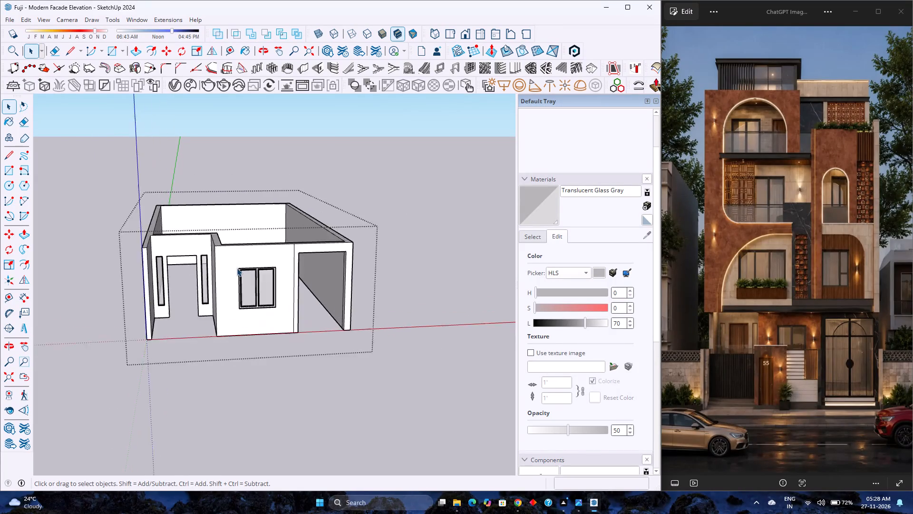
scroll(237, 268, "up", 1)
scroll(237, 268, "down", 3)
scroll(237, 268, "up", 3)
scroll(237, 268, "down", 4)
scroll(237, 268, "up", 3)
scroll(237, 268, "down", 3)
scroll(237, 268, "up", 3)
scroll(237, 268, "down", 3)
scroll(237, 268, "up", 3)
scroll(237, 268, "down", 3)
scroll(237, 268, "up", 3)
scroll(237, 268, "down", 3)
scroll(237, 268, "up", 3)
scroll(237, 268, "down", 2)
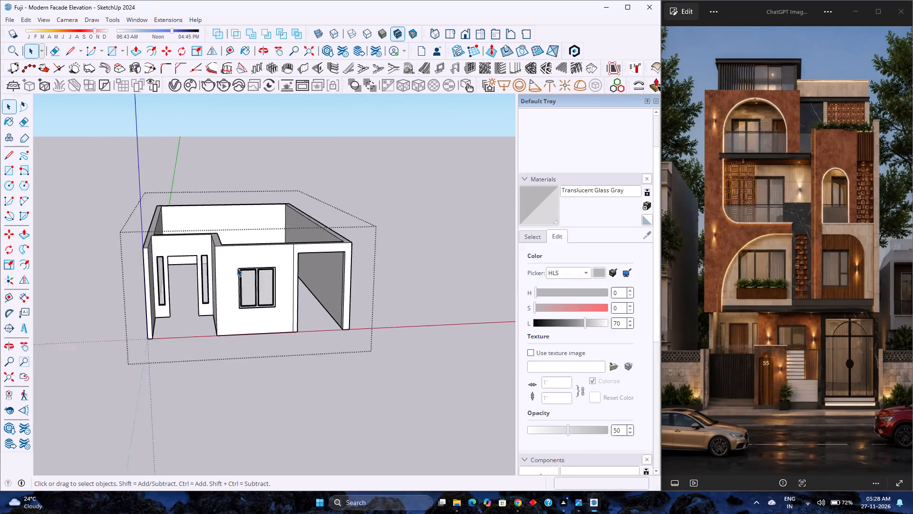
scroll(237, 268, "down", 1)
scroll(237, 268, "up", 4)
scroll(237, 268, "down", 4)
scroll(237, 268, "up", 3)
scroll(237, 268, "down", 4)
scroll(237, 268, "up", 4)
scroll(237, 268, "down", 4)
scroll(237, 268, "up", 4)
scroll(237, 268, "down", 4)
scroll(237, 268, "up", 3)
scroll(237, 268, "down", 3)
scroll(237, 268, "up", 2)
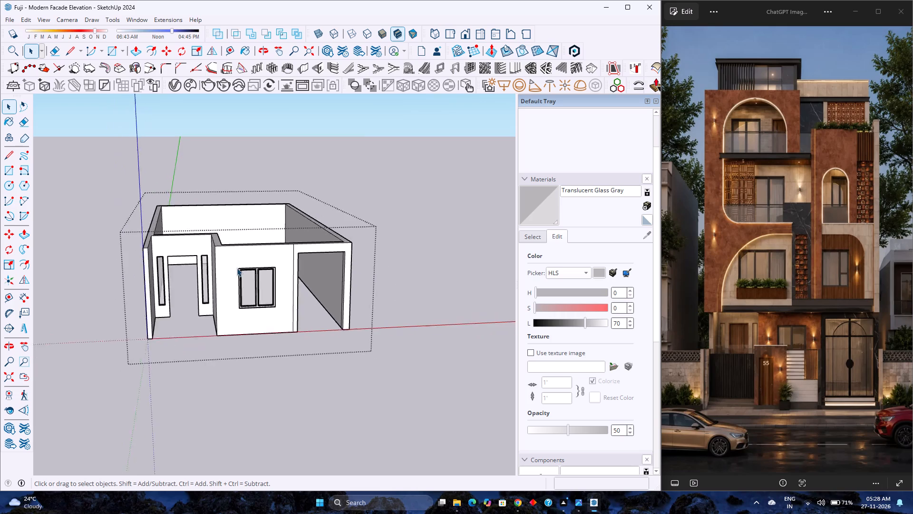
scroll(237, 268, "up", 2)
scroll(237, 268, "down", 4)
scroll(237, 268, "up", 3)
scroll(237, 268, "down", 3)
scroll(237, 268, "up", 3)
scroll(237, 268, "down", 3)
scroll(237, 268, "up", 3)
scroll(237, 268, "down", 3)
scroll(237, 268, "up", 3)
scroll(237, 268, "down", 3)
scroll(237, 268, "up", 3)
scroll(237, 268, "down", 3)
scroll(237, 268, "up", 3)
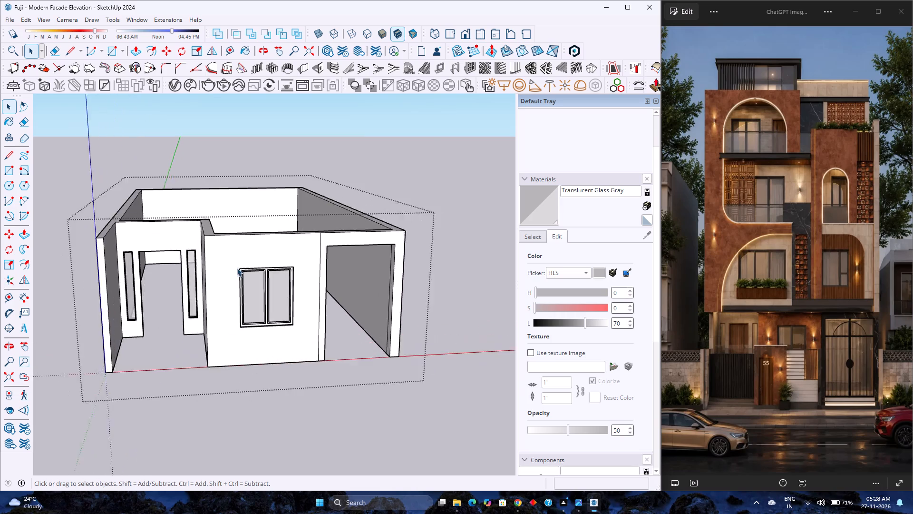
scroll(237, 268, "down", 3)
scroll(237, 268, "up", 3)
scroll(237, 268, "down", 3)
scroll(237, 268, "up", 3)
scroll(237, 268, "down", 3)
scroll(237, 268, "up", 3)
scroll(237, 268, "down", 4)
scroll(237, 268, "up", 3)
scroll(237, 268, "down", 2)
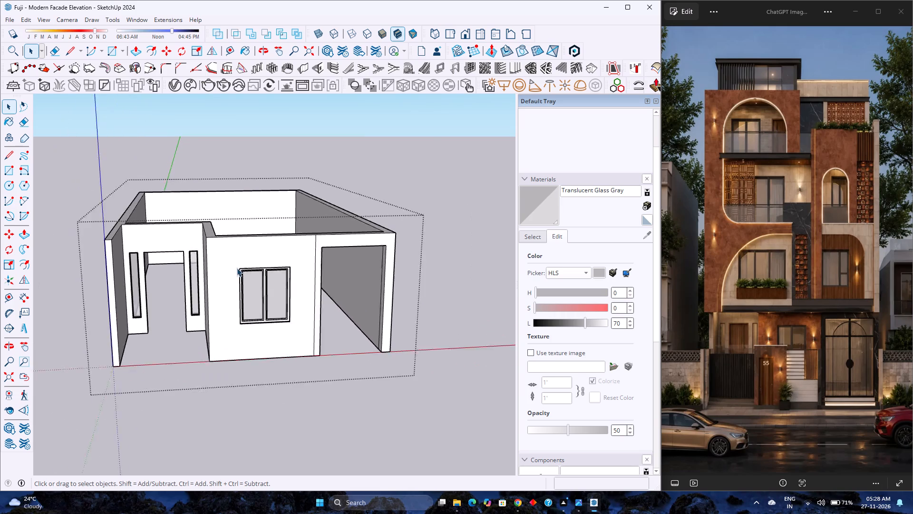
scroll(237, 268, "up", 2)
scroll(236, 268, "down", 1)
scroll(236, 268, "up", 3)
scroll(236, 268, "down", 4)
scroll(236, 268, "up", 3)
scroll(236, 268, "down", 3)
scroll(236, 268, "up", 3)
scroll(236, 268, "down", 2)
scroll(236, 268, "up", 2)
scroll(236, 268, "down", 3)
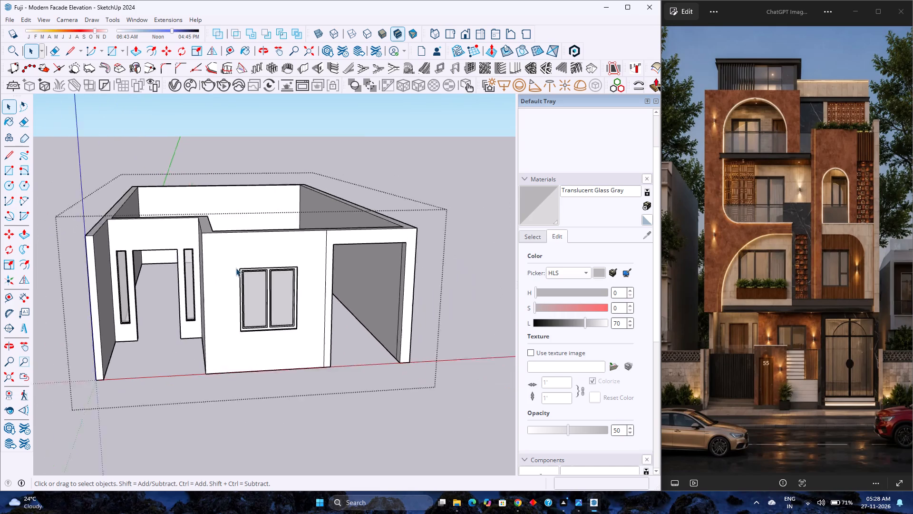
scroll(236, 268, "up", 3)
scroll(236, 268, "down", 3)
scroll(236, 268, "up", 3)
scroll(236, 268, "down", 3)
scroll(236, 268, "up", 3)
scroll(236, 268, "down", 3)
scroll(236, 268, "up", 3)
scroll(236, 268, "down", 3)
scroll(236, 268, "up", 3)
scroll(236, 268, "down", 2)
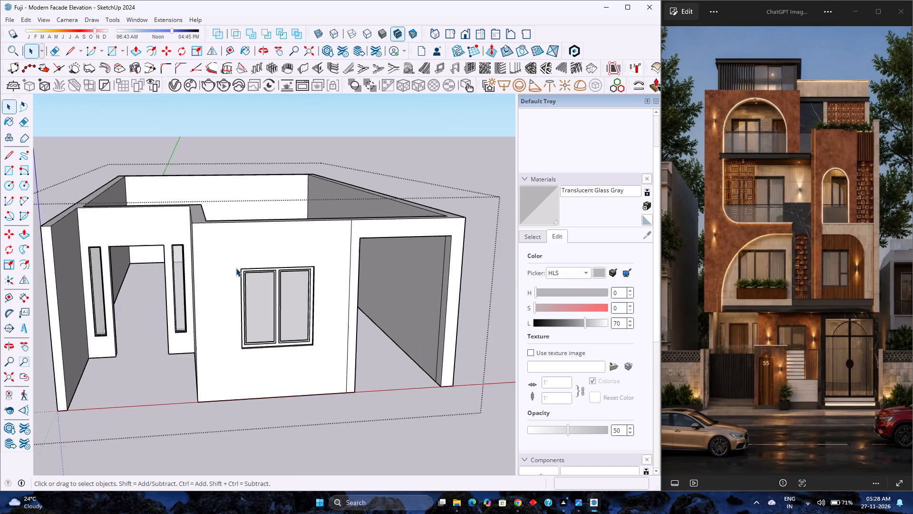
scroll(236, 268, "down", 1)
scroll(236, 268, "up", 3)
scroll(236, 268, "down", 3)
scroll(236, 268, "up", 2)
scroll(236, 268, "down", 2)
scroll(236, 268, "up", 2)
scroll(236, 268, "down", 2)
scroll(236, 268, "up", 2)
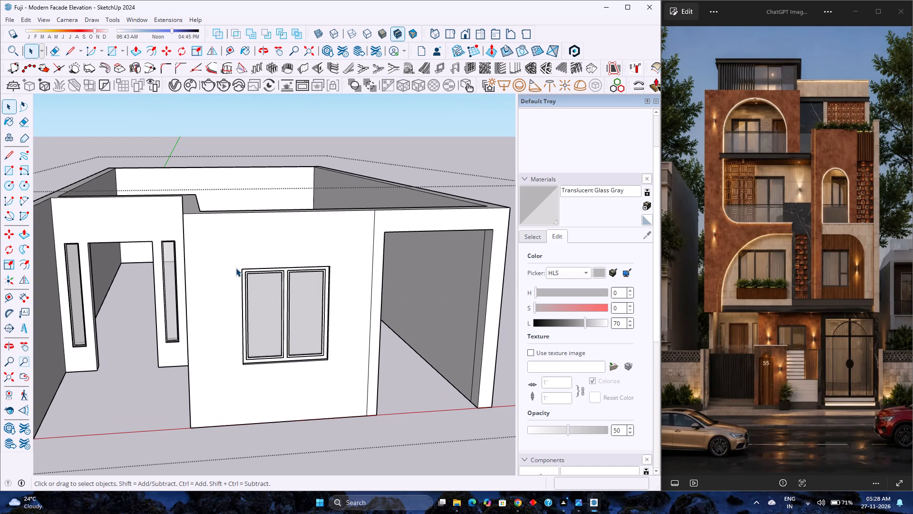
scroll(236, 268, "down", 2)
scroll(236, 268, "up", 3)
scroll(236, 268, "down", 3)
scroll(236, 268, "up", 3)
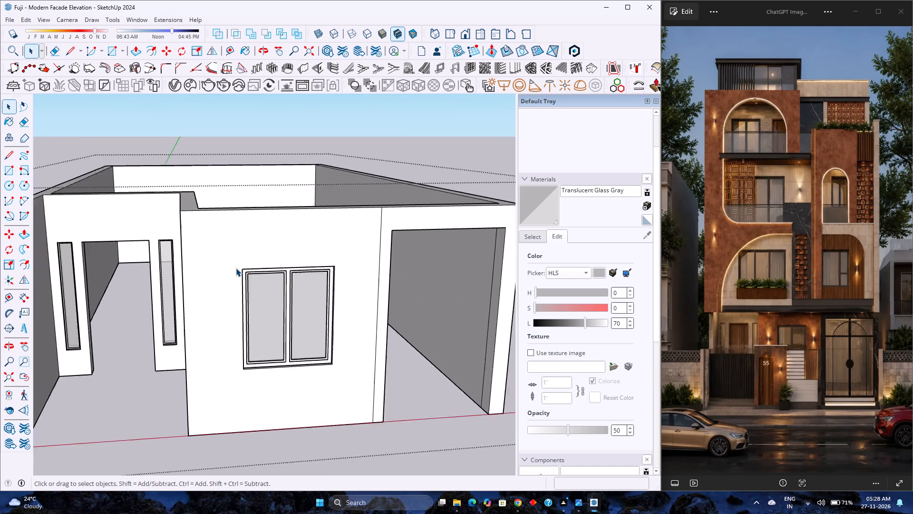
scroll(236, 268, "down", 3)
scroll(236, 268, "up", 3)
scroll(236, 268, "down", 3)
Examine the ground-floor walls and the recessed front window from above and from the front corner.
middle_click_drag(272, 266, 149, 359)
middle_click(149, 359)
scroll(142, 312, "down", 10)
middle_click_drag(140, 315, 293, 296)
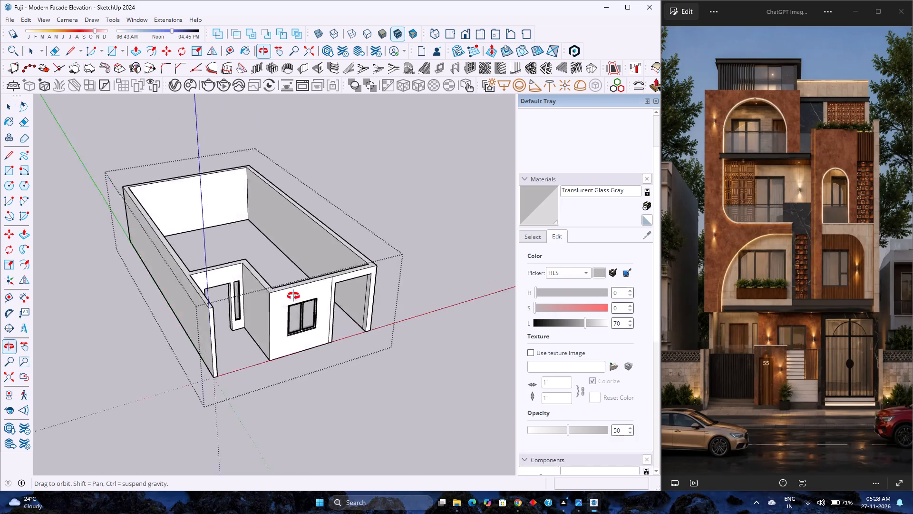
middle_click_drag(293, 296, 227, 280)
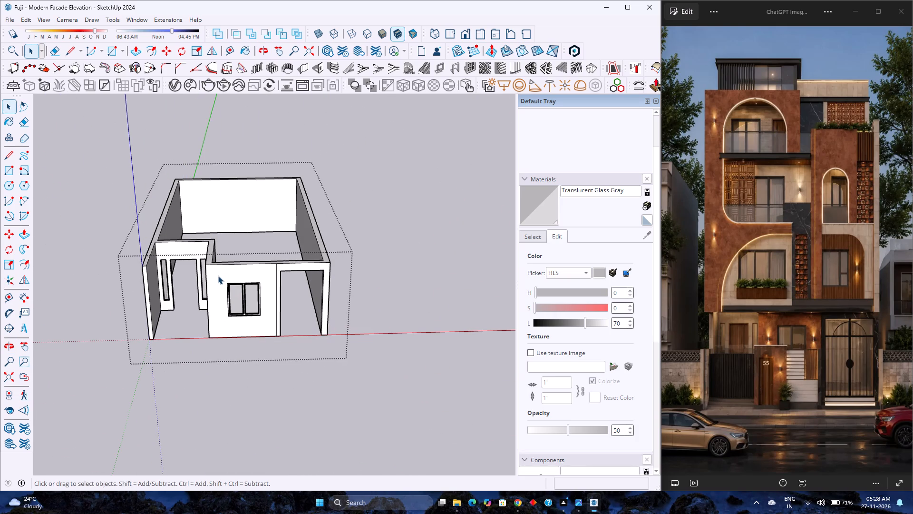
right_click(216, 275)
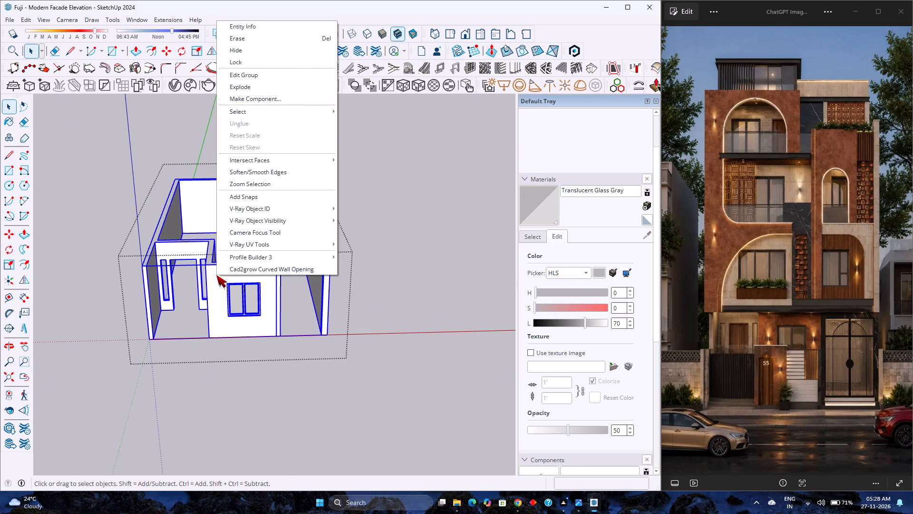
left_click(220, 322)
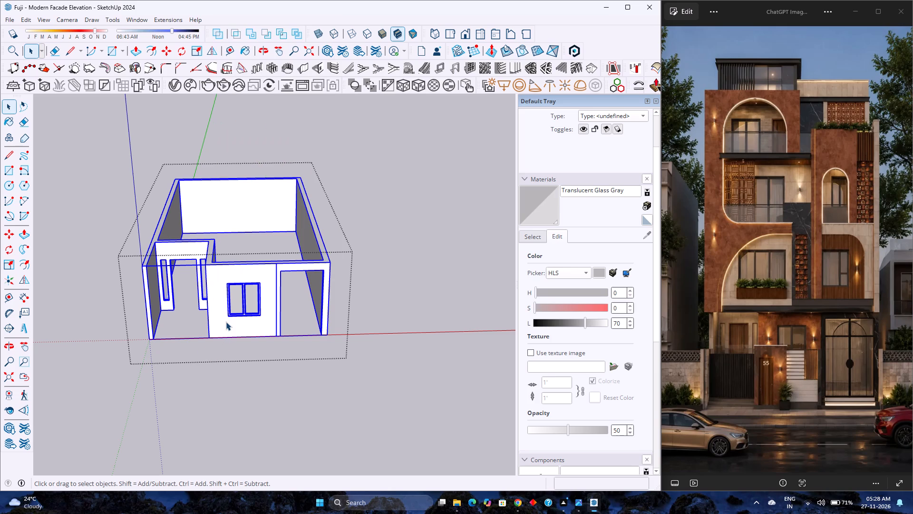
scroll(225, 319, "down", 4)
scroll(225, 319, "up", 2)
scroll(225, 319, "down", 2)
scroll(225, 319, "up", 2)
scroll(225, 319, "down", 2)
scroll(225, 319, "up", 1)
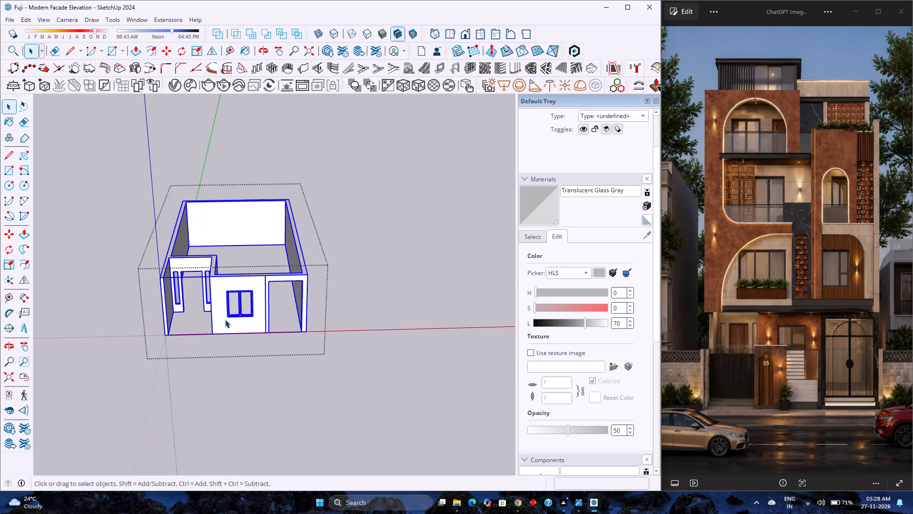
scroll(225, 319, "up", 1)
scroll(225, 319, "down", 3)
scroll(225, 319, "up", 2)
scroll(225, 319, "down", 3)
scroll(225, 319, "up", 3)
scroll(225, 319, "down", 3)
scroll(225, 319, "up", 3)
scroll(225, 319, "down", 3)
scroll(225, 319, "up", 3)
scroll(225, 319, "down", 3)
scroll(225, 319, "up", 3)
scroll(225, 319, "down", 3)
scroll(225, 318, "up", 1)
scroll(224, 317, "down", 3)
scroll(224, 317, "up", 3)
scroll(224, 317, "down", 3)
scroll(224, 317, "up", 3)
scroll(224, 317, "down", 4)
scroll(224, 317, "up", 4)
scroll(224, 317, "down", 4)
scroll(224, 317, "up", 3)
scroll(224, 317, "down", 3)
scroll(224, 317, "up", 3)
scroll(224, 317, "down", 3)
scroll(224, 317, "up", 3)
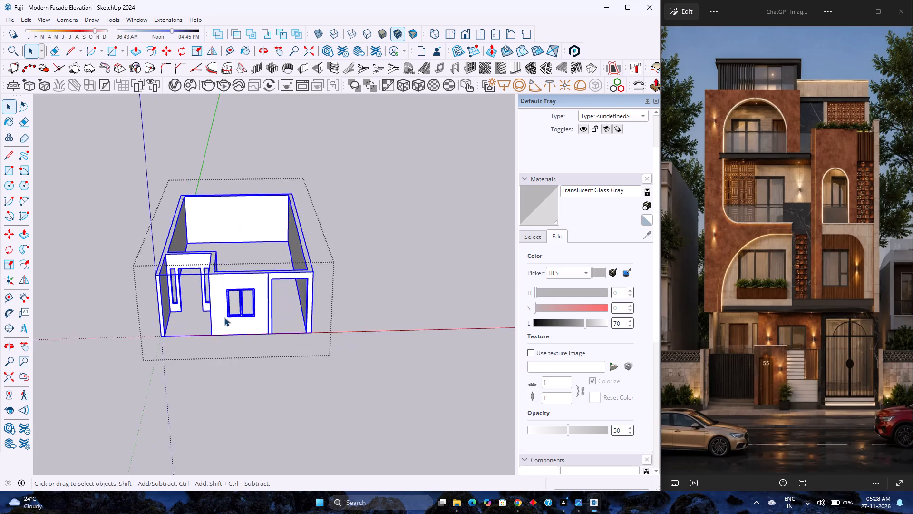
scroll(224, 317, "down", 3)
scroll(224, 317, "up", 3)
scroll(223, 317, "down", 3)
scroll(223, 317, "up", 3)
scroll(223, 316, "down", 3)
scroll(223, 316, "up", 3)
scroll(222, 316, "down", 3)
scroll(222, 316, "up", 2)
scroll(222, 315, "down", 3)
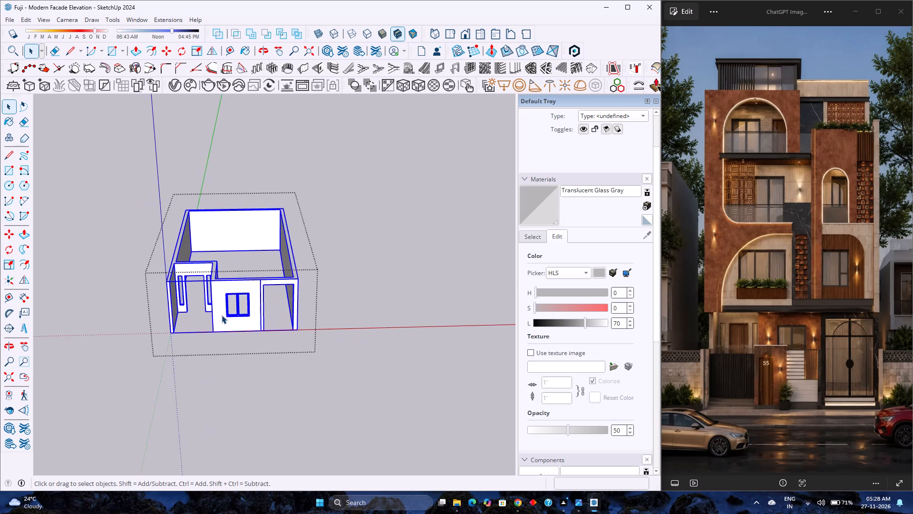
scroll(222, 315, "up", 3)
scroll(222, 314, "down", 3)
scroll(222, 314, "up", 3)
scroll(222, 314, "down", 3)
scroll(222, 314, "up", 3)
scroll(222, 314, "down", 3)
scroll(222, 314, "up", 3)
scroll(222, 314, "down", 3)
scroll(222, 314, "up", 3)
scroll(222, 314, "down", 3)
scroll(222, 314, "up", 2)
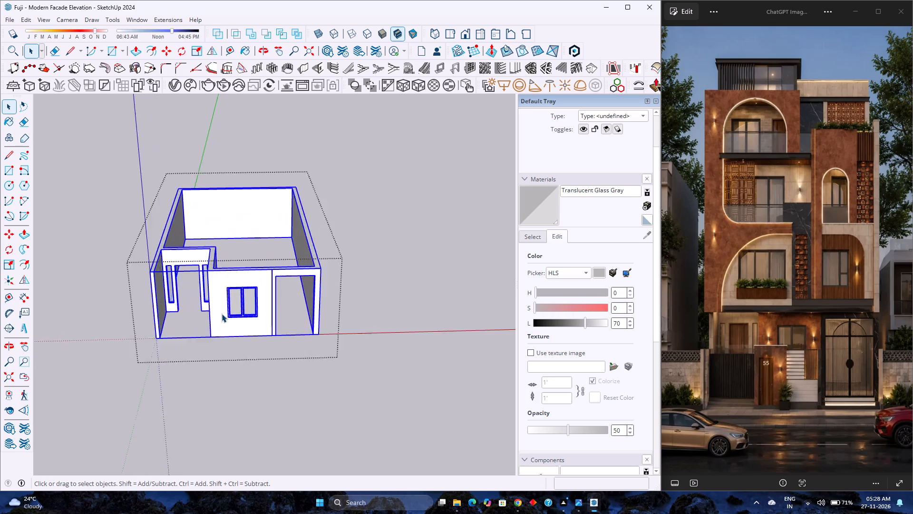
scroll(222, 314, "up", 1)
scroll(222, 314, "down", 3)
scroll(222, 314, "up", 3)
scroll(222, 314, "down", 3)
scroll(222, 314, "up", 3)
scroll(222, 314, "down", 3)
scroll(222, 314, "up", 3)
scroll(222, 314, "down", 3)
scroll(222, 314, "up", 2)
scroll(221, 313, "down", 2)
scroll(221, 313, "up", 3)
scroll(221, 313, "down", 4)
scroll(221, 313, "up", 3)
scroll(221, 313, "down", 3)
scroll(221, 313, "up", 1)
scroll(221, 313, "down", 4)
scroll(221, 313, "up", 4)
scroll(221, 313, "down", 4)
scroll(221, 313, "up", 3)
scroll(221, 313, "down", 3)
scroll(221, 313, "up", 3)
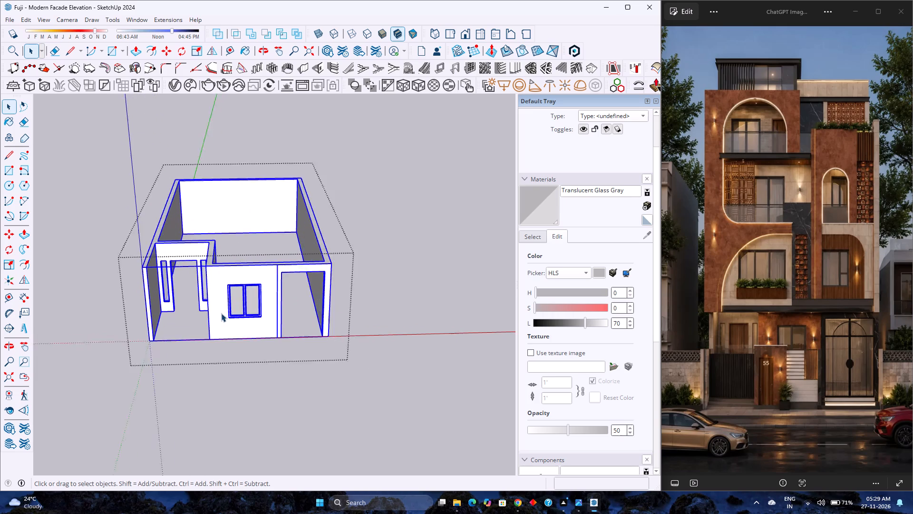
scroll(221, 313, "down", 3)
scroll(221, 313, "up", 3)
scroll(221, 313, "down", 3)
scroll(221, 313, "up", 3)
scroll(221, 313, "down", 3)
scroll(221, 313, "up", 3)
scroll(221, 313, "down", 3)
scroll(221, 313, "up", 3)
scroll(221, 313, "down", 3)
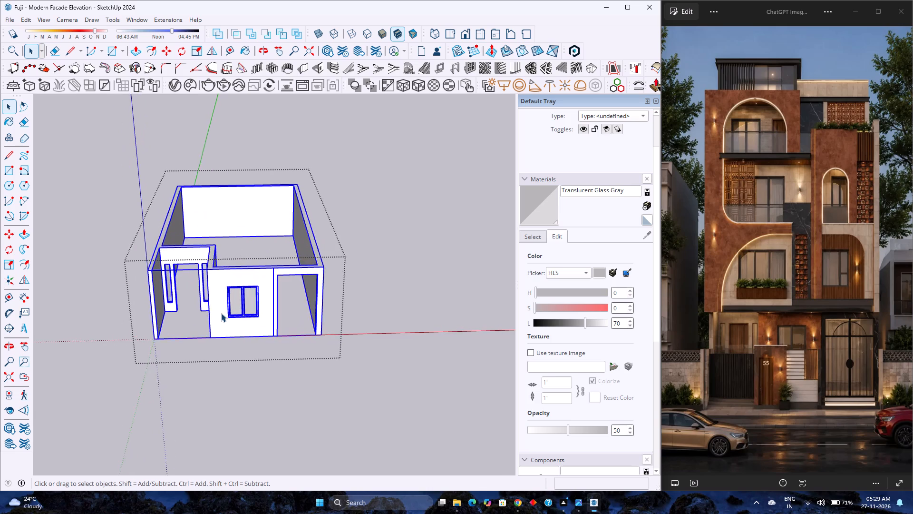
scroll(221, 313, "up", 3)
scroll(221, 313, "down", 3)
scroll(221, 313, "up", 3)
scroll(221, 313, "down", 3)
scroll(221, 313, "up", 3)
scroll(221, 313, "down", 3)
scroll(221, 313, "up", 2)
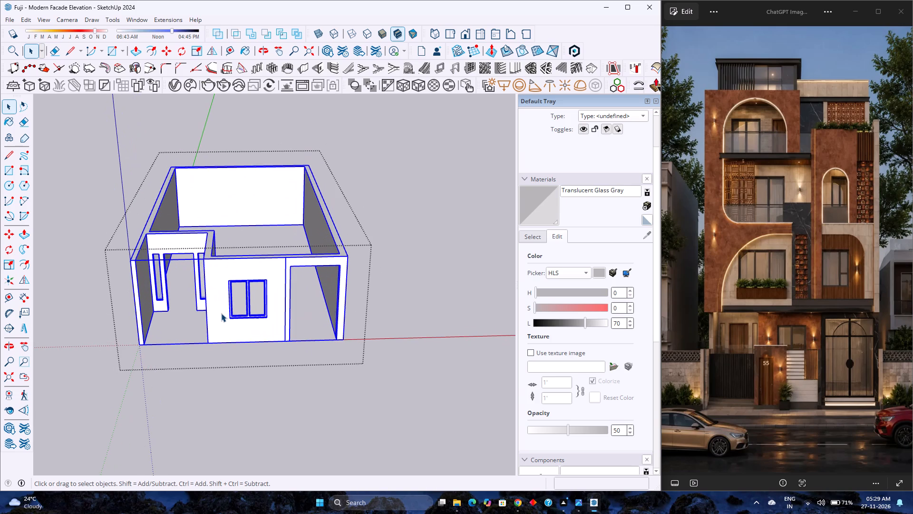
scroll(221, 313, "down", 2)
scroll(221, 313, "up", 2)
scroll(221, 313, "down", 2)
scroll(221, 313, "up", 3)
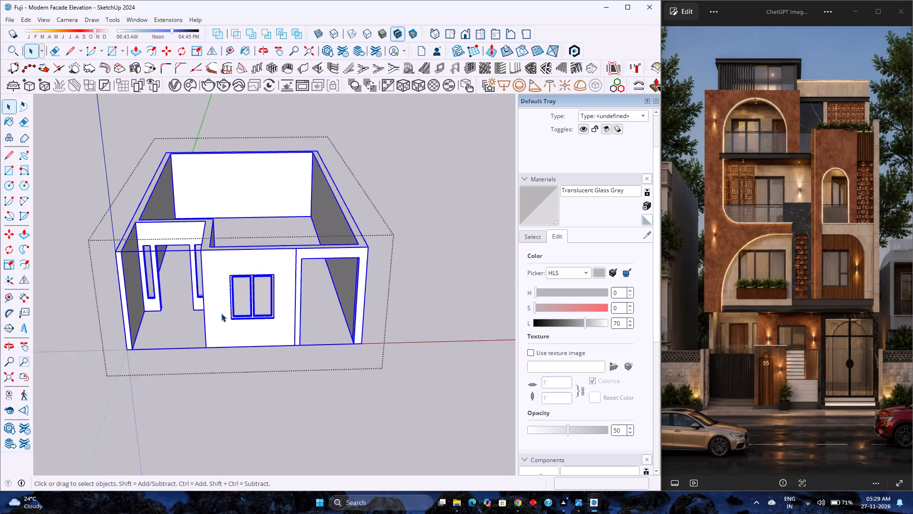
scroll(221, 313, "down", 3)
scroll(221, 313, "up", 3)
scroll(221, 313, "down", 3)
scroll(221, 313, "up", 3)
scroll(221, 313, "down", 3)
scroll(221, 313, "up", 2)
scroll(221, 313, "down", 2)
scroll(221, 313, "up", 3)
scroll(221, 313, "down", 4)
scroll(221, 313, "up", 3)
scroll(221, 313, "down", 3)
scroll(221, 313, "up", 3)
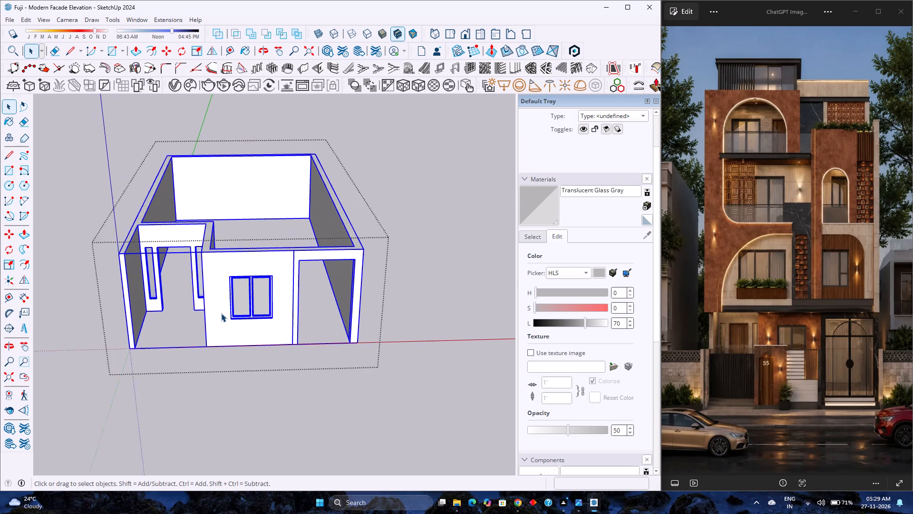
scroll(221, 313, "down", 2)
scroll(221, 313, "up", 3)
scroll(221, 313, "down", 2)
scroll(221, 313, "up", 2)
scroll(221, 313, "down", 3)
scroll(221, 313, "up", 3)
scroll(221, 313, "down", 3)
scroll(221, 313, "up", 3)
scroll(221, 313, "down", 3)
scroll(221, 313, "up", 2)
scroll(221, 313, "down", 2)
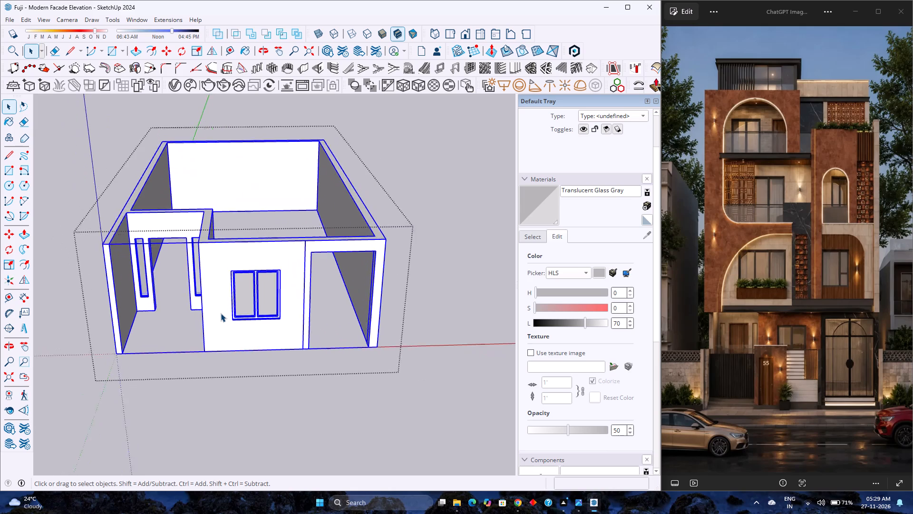
Examine the ground-floor walls, window and front openings from the front corner and from a low viewpoint.
middle_click_drag(219, 315, 260, 261)
middle_click(260, 260)
middle_click(260, 260)
scroll(259, 260, "up", 1)
scroll(258, 260, "down", 3)
scroll(258, 260, "up", 3)
scroll(258, 260, "down", 2)
scroll(258, 260, "up", 2)
scroll(258, 260, "down", 1)
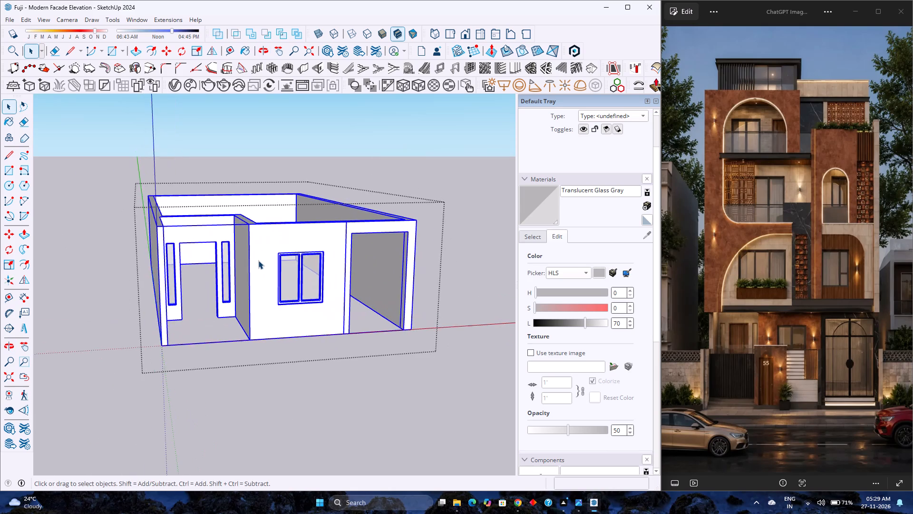
scroll(258, 260, "up", 1)
scroll(258, 260, "down", 3)
scroll(258, 260, "up", 3)
scroll(258, 260, "down", 2)
scroll(258, 260, "up", 2)
scroll(258, 260, "down", 3)
scroll(258, 260, "up", 2)
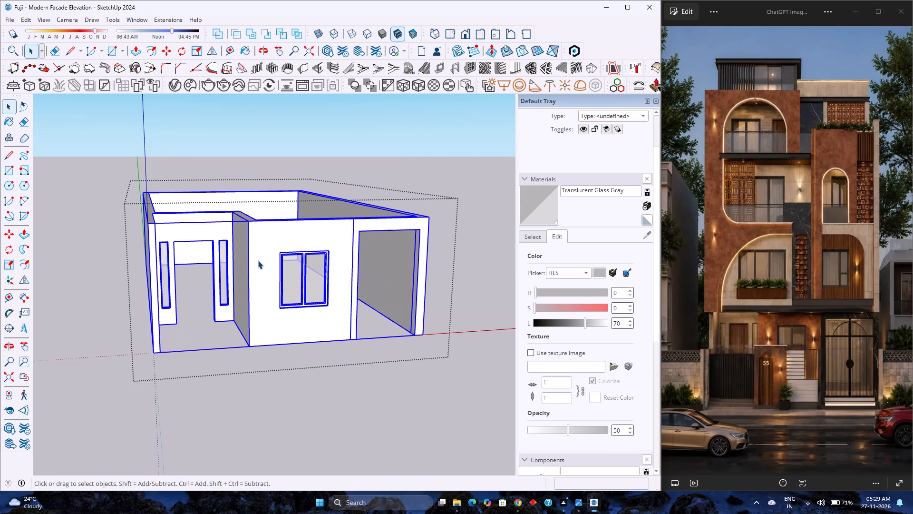
scroll(257, 260, "down", 1)
scroll(257, 260, "up", 2)
scroll(257, 260, "down", 3)
scroll(257, 260, "up", 3)
scroll(257, 260, "down", 3)
scroll(257, 260, "up", 3)
scroll(257, 260, "down", 3)
scroll(257, 260, "up", 3)
scroll(257, 260, "down", 3)
scroll(257, 260, "up", 3)
scroll(257, 260, "down", 3)
scroll(257, 260, "up", 3)
scroll(257, 260, "down", 4)
middle_click_drag(254, 276, 185, 271)
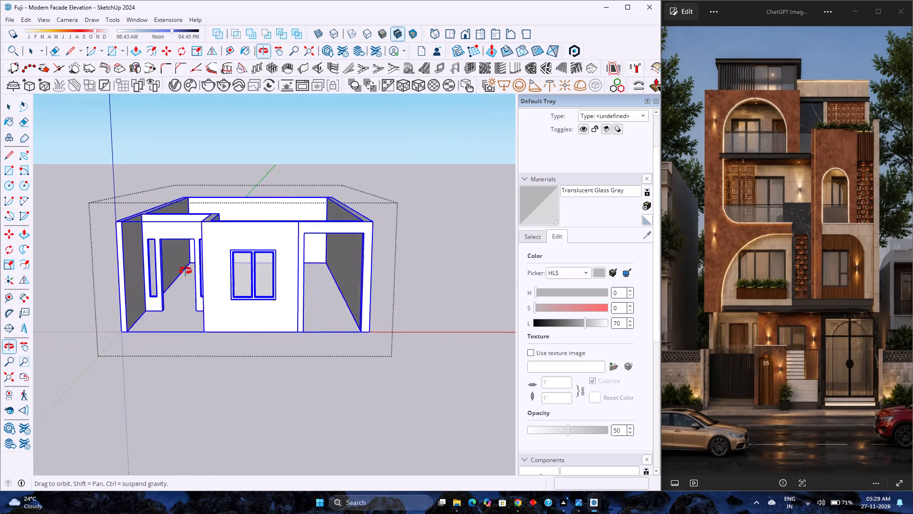
middle_click_drag(185, 271, 164, 264)
middle_click(164, 264)
middle_click_drag(161, 263, 153, 224)
middle_click(153, 224)
scroll(153, 225, "up", 2)
scroll(153, 225, "down", 1)
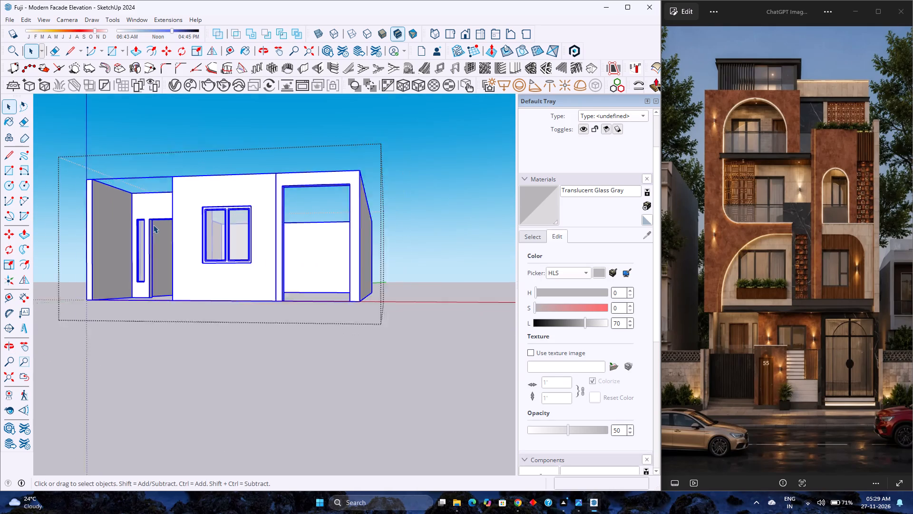
scroll(153, 225, "up", 1)
scroll(153, 225, "down", 3)
scroll(153, 225, "up", 3)
scroll(153, 225, "down", 3)
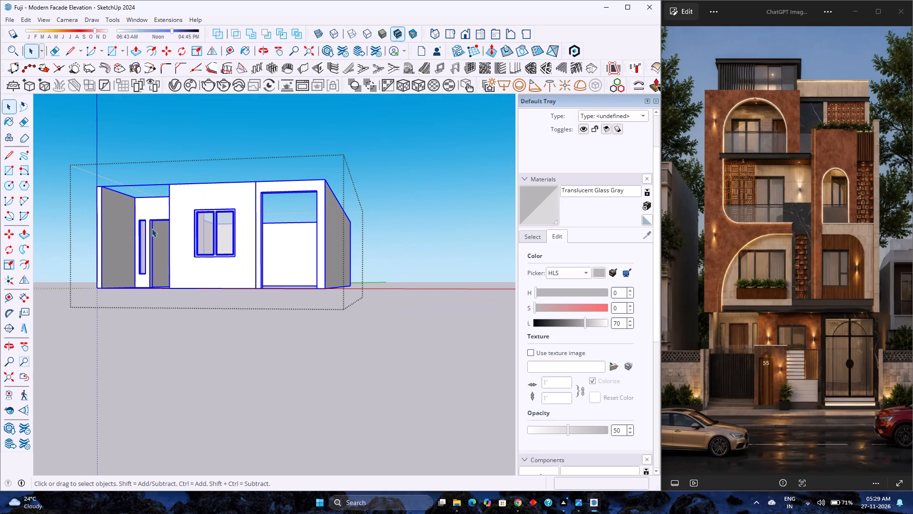
Leave and reopen the ground-floor walls group, then examine the front window and the wide opening beside it.
right_click(152, 228)
left_click(379, 345)
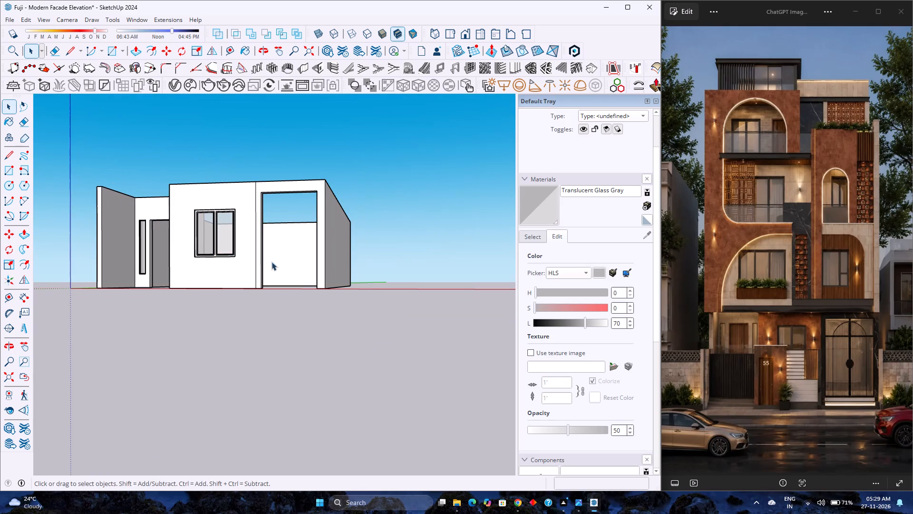
scroll(242, 255, "up", 3)
double_click(242, 255)
scroll(242, 255, "up", 3)
left_click(242, 255)
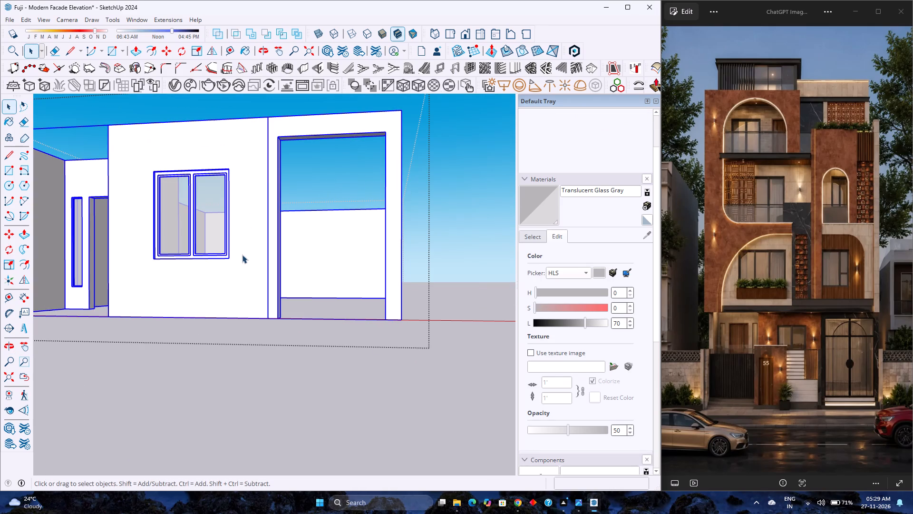
scroll(242, 255, "down", 4)
middle_click(242, 257)
middle_click_drag(242, 257, 288, 277)
middle_click(288, 277)
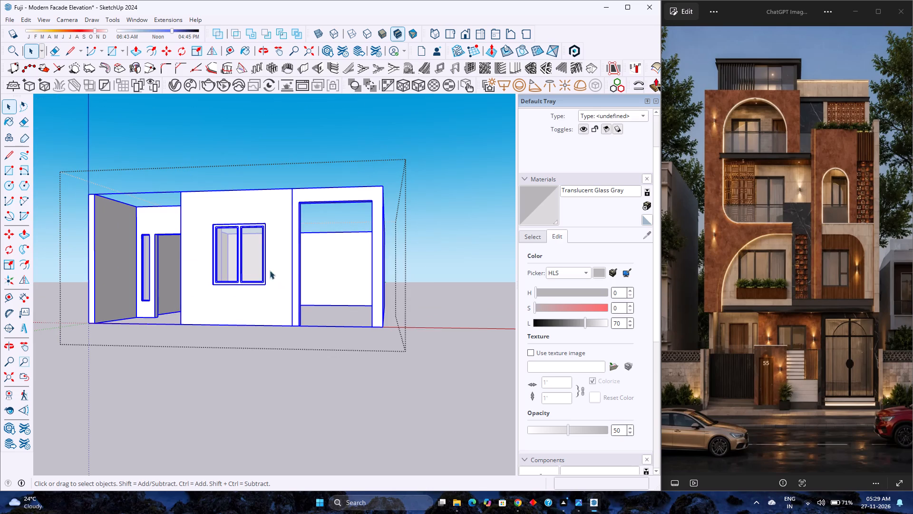
scroll(232, 267, "down", 2)
middle_click_drag(220, 277, 285, 287)
scroll(263, 289, "up", 4)
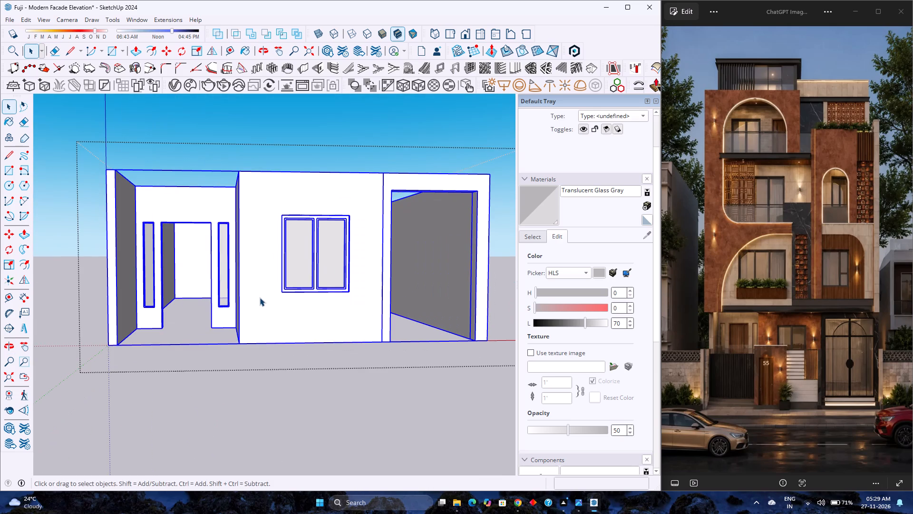
scroll(259, 296, "down", 3)
double_click(330, 310)
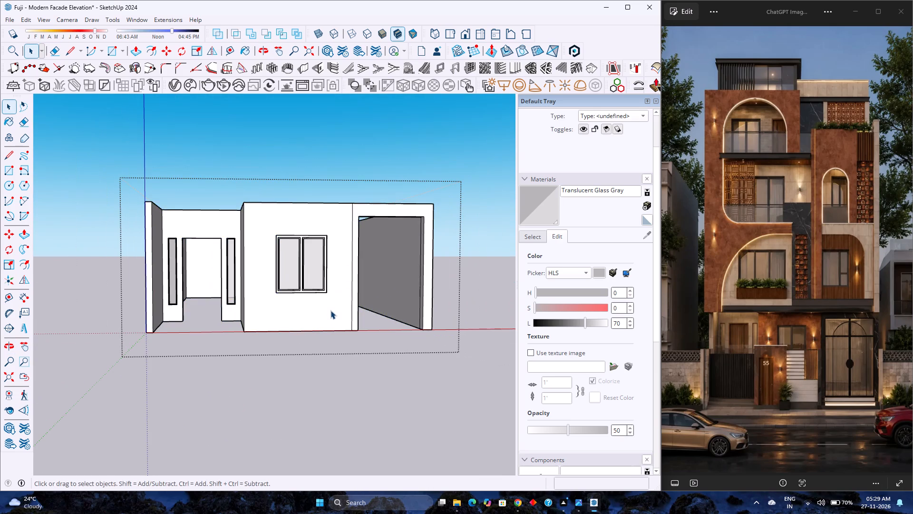
scroll(330, 310, "down", 4)
scroll(389, 306, "up", 8)
middle_click_drag(345, 305, 304, 306)
middle_click(304, 306)
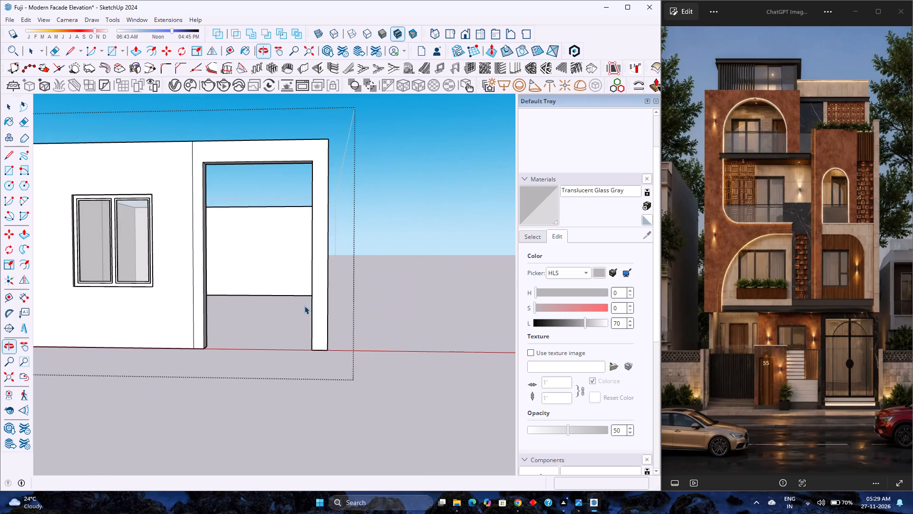
Search 3D Warehouse for "Glass door", dismissing the promotional pop-up.
left_click(140, 19)
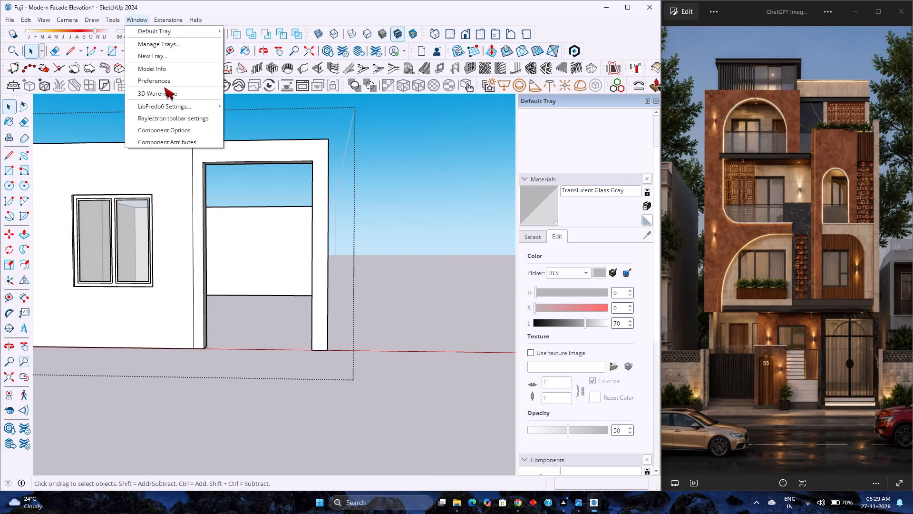
left_click(166, 90)
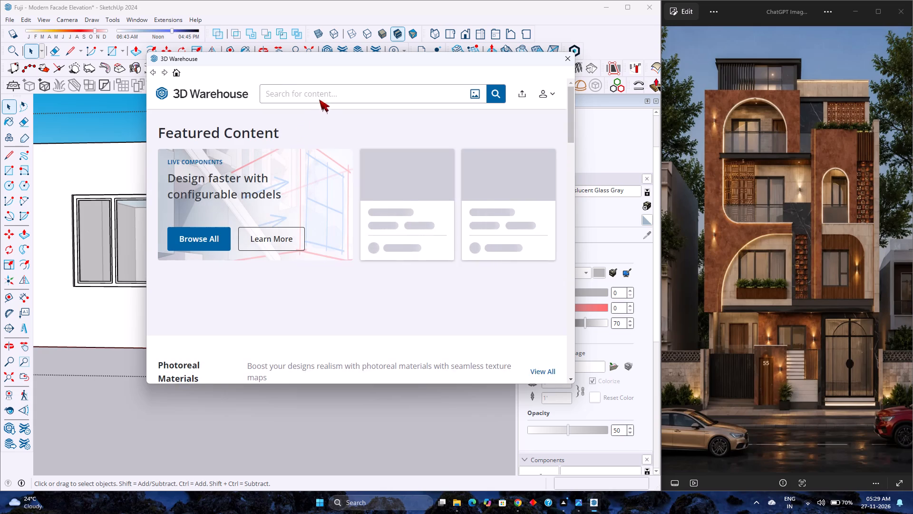
scroll(261, 217, "down", 2)
scroll(224, 227, "down", 4)
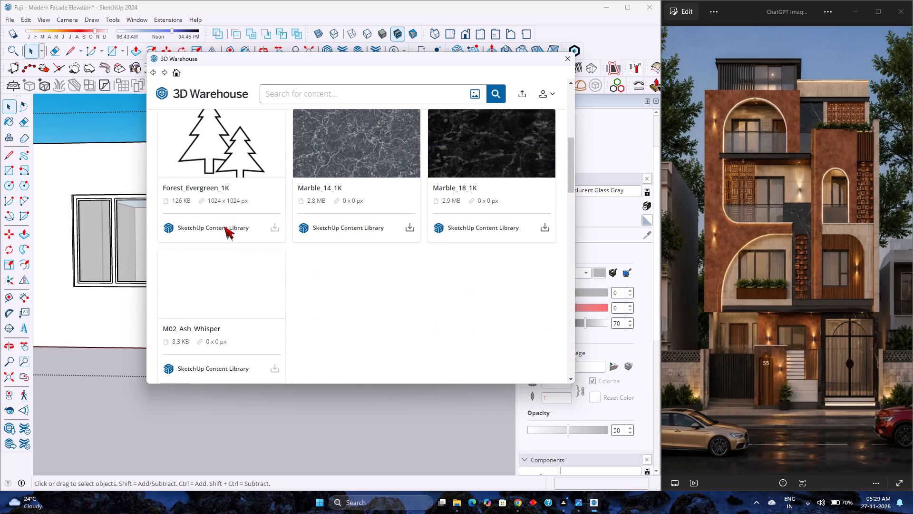
scroll(224, 227, "up", 8)
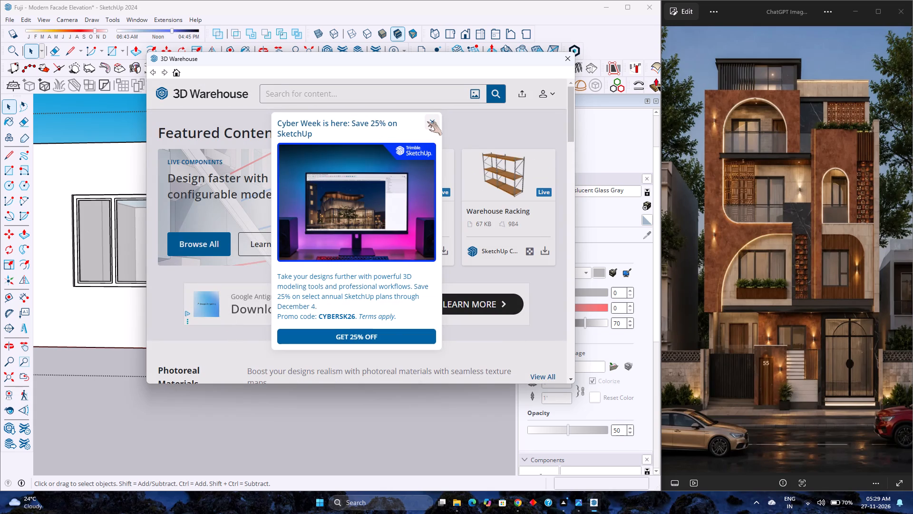
left_click(427, 121)
left_click(367, 97)
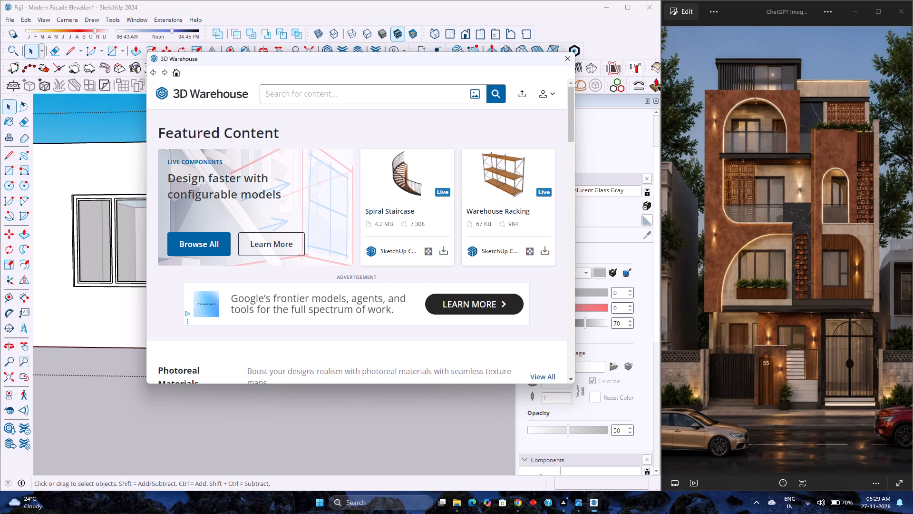
key("shift+g")
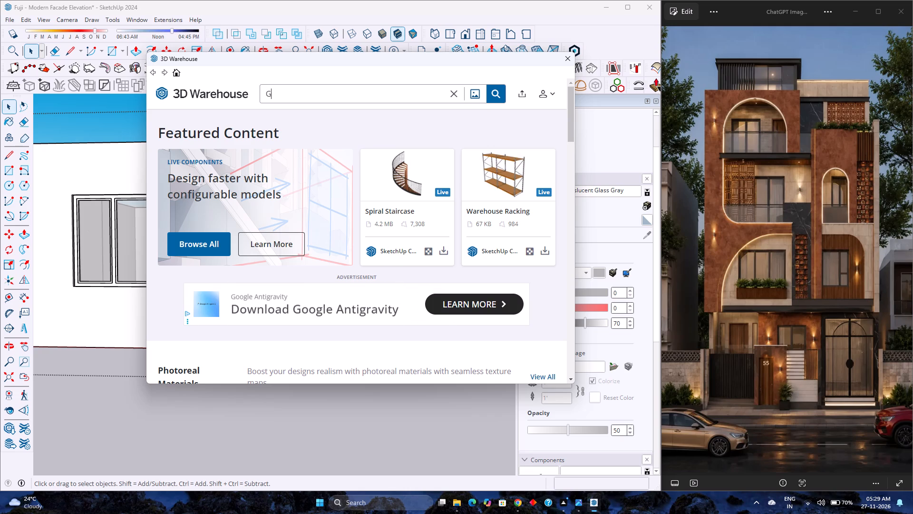
type("lass")
key("space")
type("doo")
key("r")
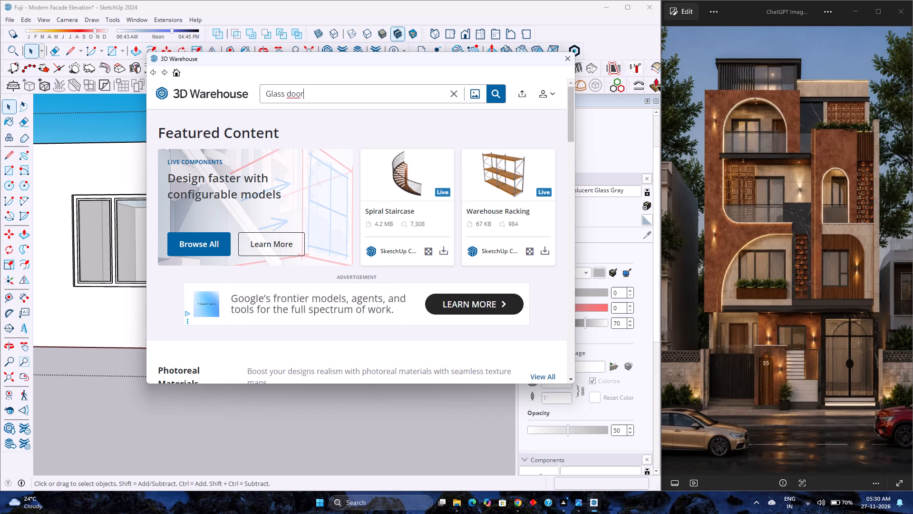
key("Return")
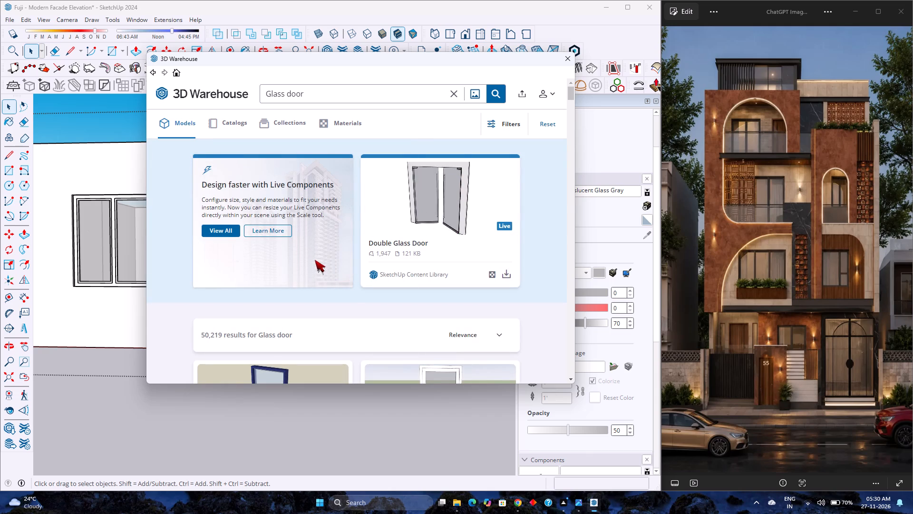
Look through the "Glass door" search results for a door model suited to the wide ground-floor front opening.
scroll(355, 278, "down", 2)
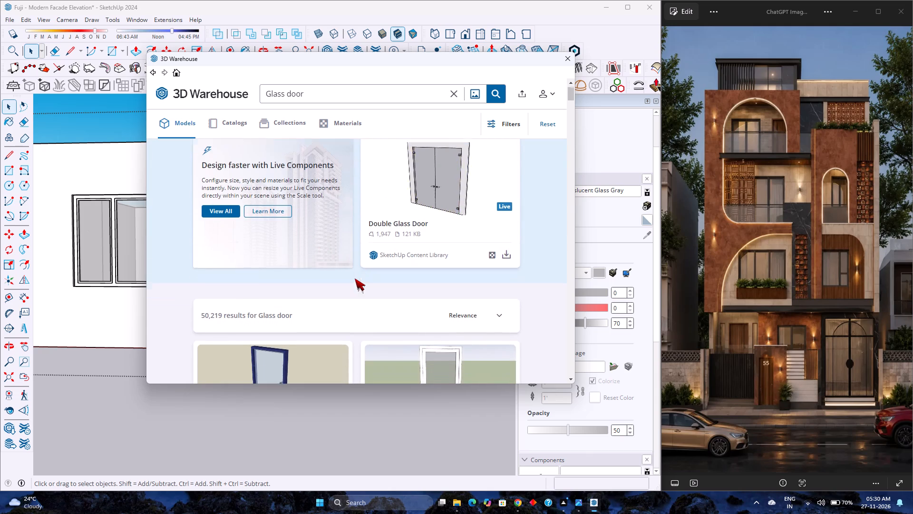
scroll(355, 278, "down", 1)
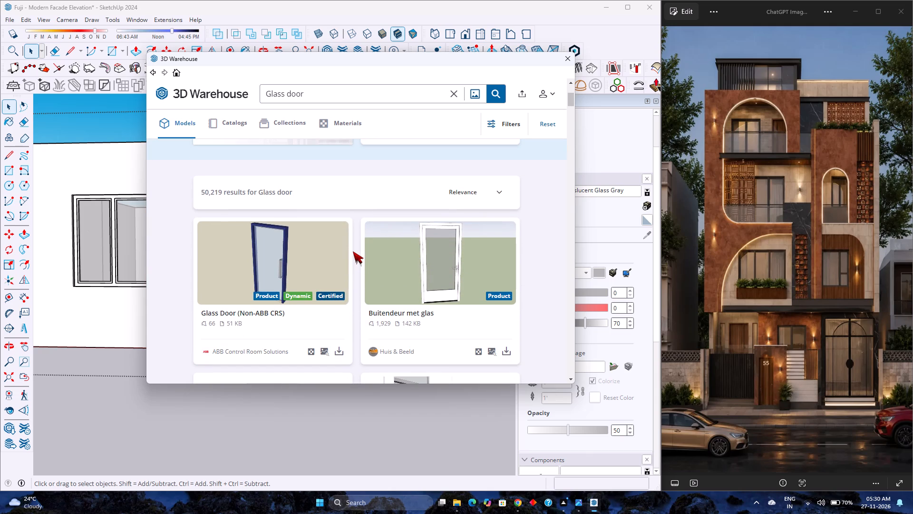
scroll(355, 249, "down", 4)
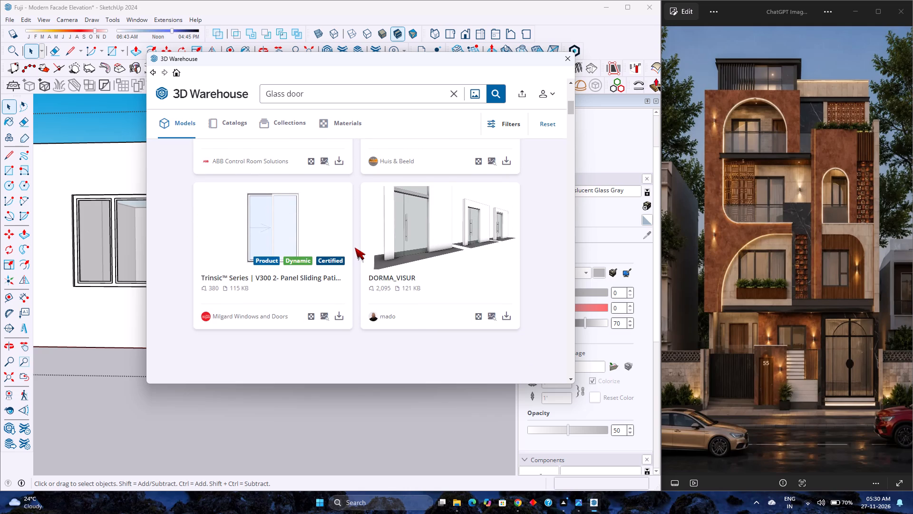
scroll(355, 247, "down", 3)
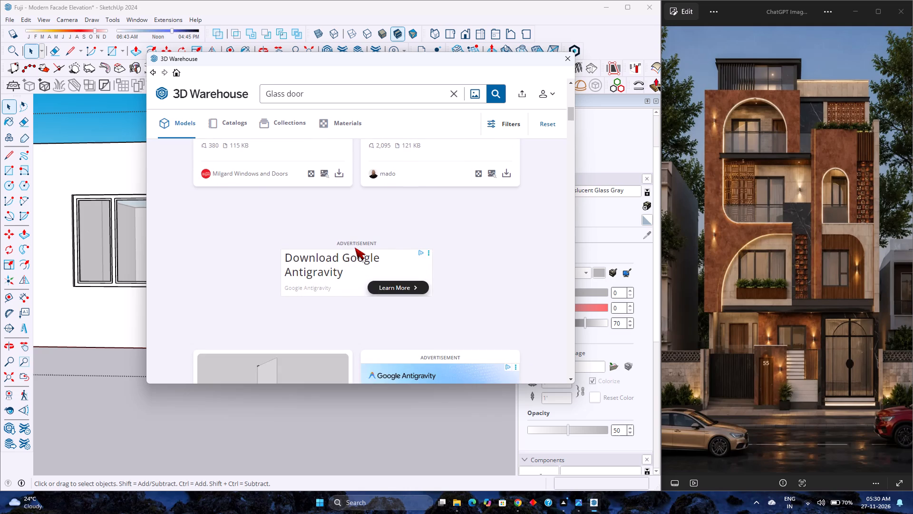
scroll(355, 247, "down", 3)
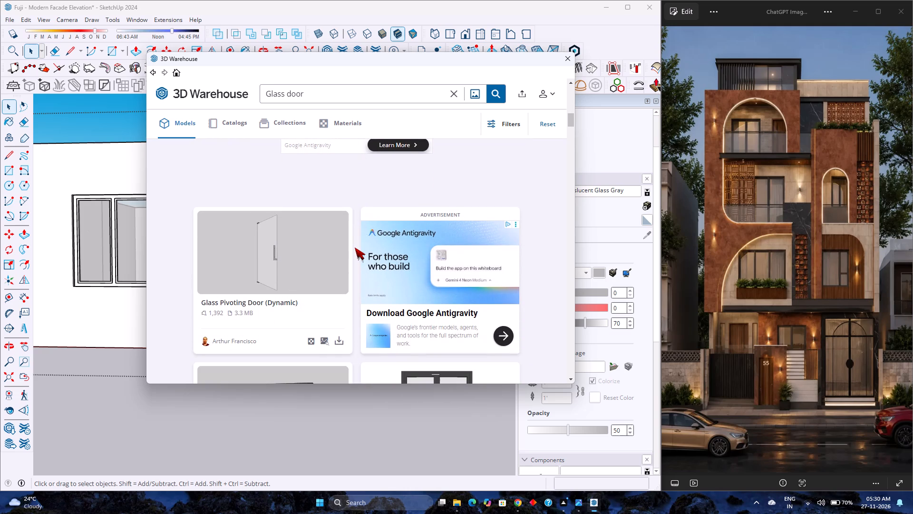
scroll(354, 247, "down", 3)
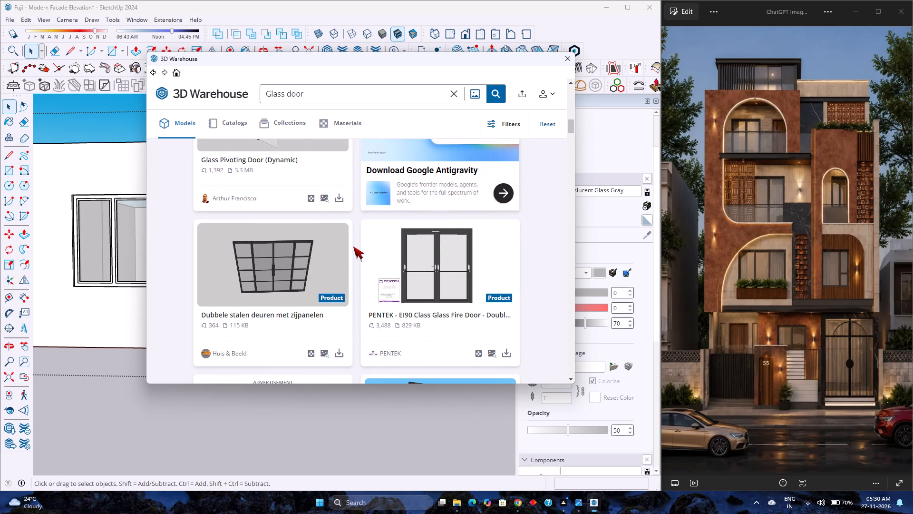
scroll(351, 245, "down", 3)
scroll(351, 245, "up", 2)
scroll(351, 245, "down", 1)
scroll(351, 245, "up", 4)
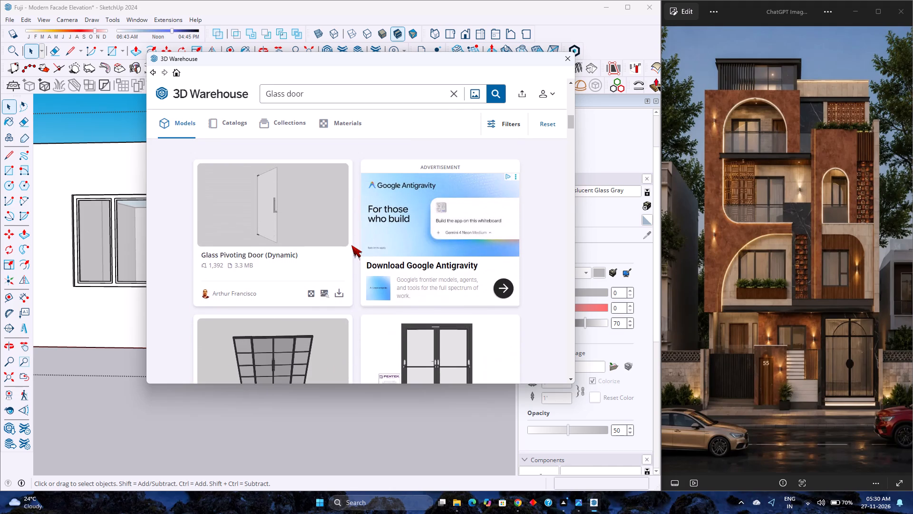
scroll(351, 245, "down", 9)
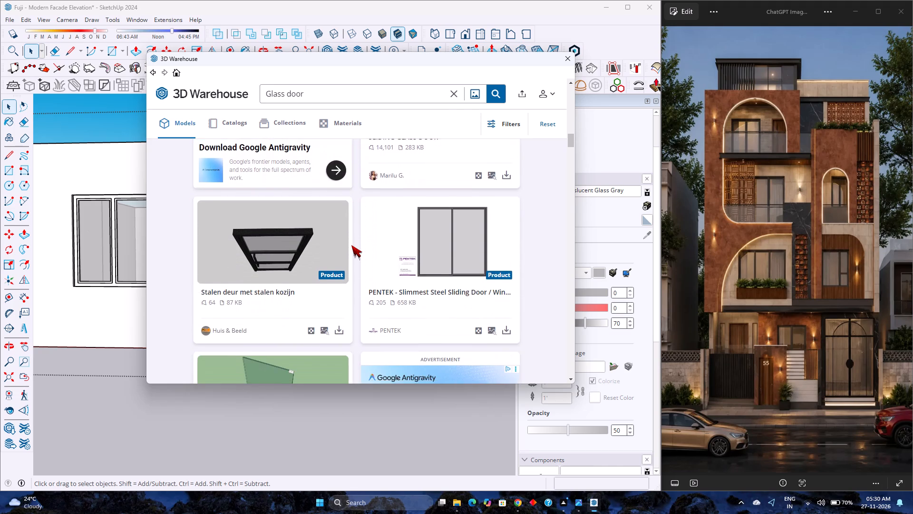
scroll(351, 245, "down", 6)
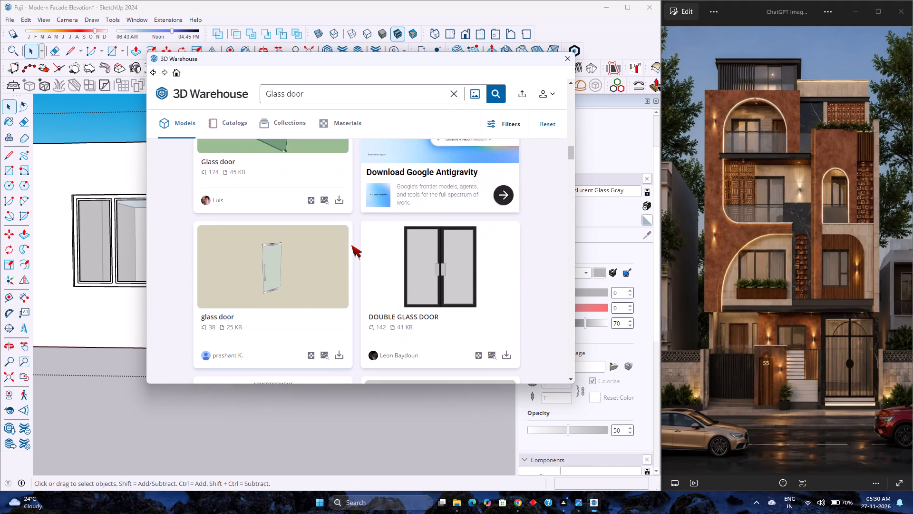
scroll(351, 245, "down", 4)
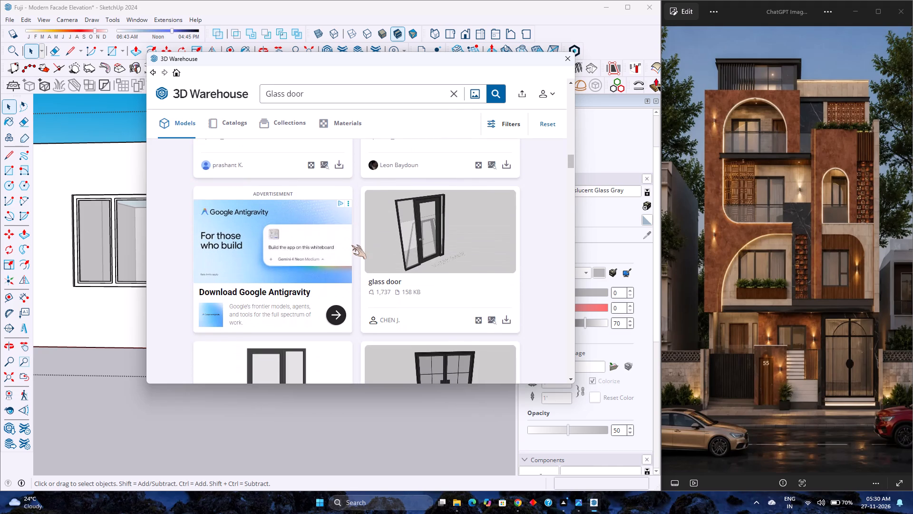
scroll(351, 245, "down", 7)
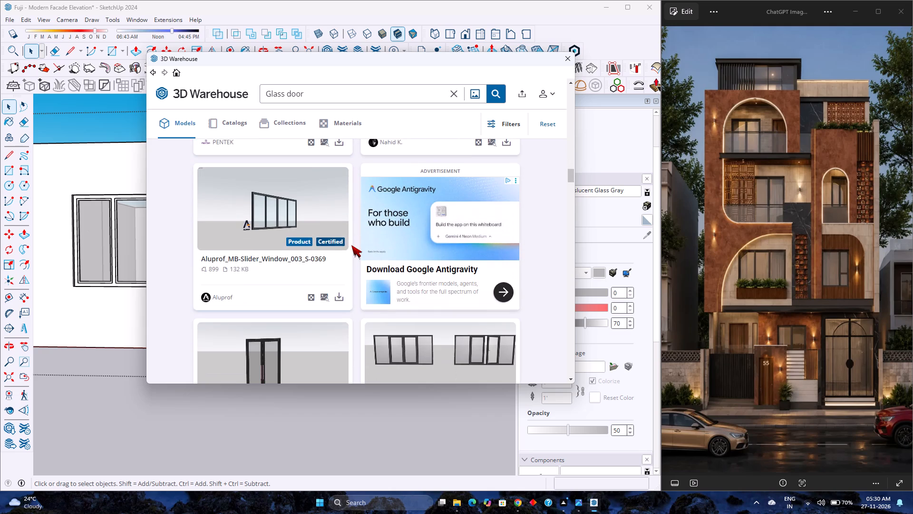
scroll(351, 245, "down", 6)
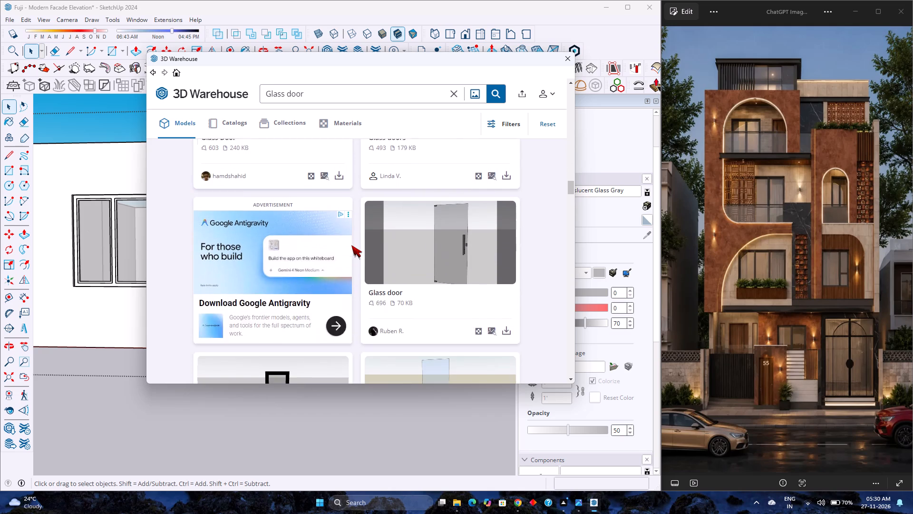
scroll(351, 245, "down", 12)
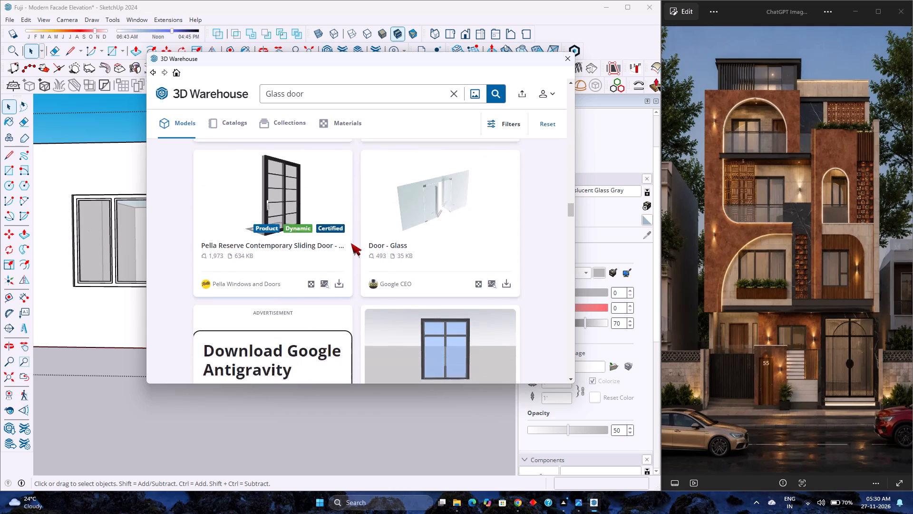
scroll(351, 243, "down", 4)
scroll(350, 243, "up", 3)
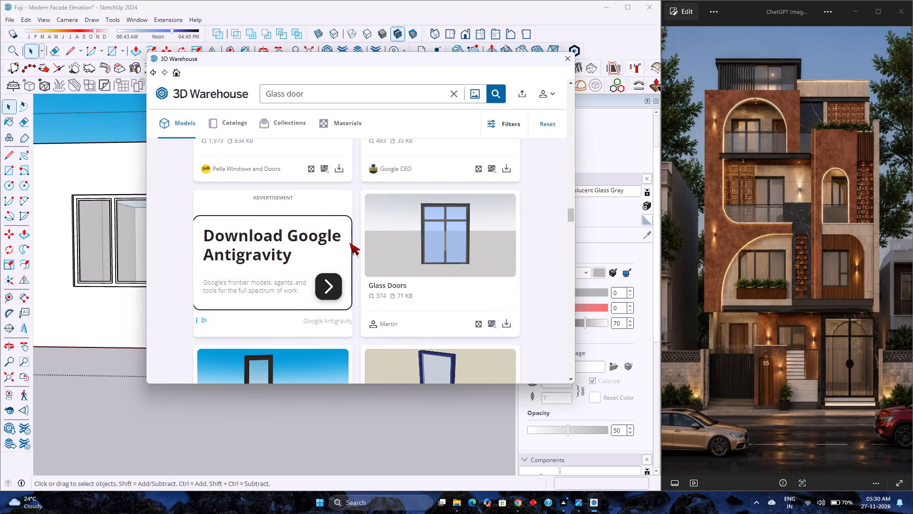
scroll(350, 243, "down", 2)
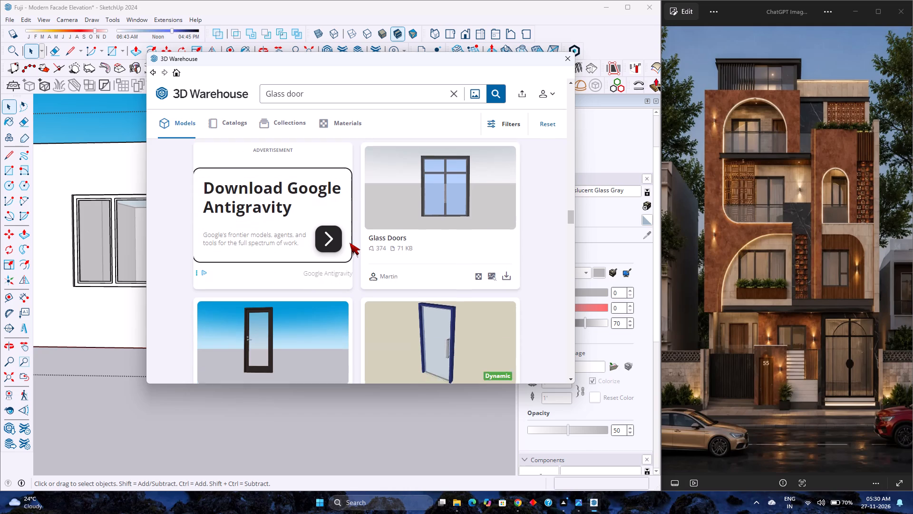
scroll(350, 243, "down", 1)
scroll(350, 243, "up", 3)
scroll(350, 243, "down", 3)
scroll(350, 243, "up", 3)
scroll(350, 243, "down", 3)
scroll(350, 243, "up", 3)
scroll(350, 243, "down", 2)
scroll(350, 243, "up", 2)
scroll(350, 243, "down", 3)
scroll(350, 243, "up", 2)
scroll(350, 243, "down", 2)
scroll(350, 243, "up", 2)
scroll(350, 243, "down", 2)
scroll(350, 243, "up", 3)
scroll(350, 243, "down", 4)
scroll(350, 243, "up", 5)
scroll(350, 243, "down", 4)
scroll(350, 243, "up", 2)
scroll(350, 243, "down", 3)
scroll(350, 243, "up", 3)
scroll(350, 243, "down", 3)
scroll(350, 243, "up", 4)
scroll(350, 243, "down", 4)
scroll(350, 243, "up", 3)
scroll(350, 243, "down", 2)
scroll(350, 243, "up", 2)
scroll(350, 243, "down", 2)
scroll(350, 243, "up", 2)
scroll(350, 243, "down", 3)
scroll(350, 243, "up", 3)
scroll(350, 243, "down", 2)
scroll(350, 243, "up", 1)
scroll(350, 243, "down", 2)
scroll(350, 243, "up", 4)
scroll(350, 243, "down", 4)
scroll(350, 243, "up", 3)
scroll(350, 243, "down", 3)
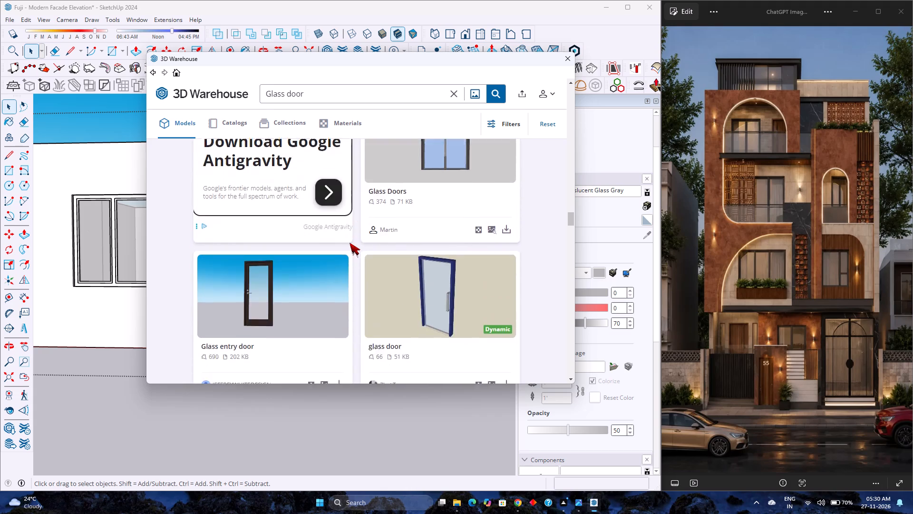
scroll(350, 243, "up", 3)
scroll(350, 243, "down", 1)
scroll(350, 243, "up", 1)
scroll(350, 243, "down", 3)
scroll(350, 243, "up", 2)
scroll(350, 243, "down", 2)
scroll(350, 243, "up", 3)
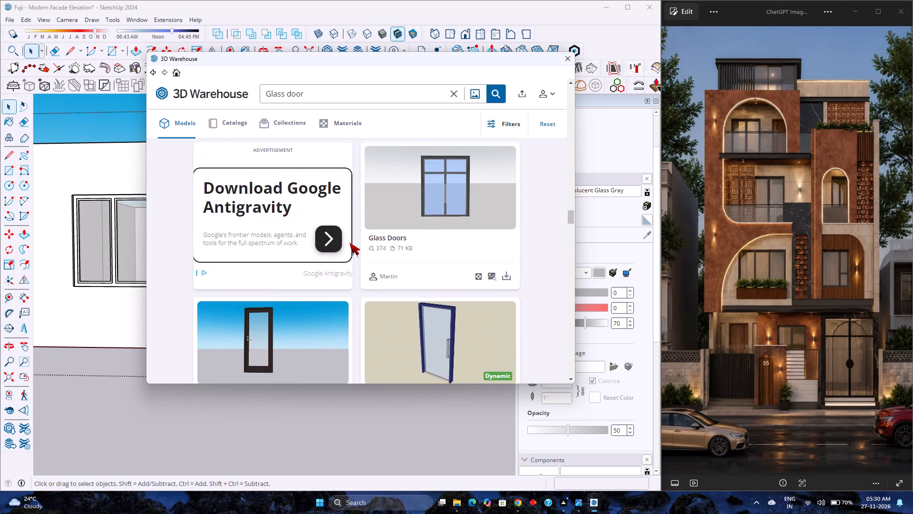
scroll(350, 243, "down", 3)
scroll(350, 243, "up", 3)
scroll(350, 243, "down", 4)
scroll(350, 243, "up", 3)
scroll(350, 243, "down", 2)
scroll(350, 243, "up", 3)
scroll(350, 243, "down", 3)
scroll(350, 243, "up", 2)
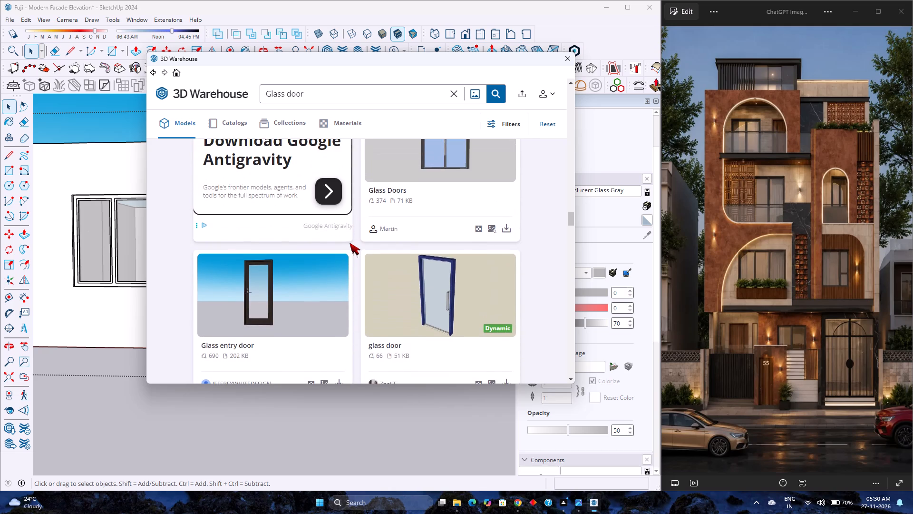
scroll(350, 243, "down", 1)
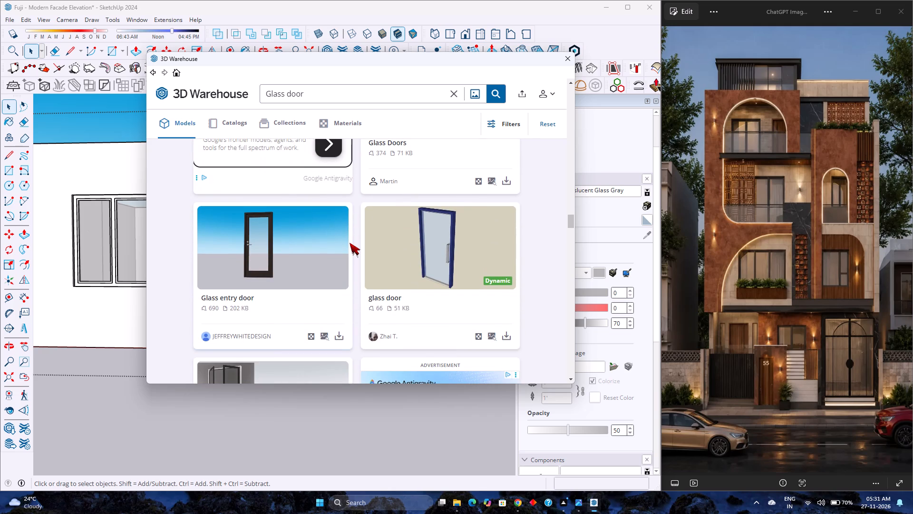
Close the 3D Warehouse window and return to the ground-floor model.
right_click(350, 243)
scroll(350, 243, "up", 2)
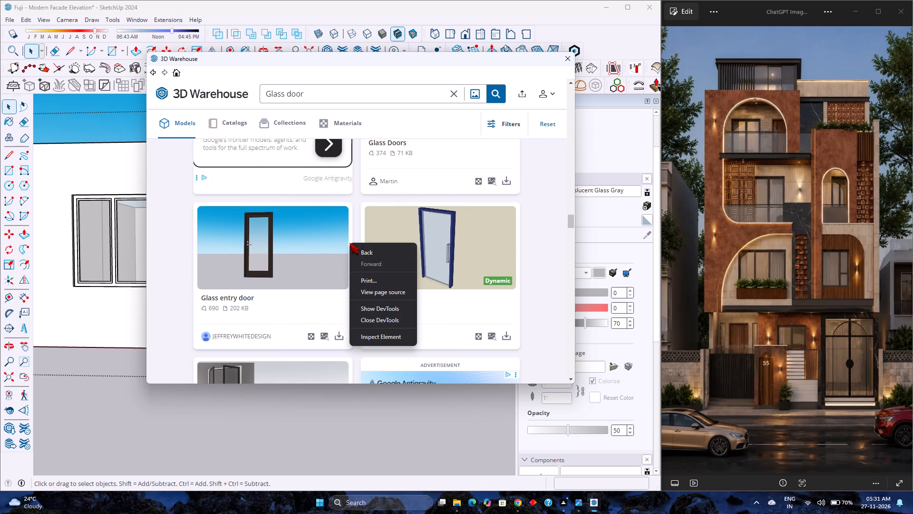
scroll(350, 243, "down", 3)
scroll(350, 243, "up", 3)
left_click(558, 166)
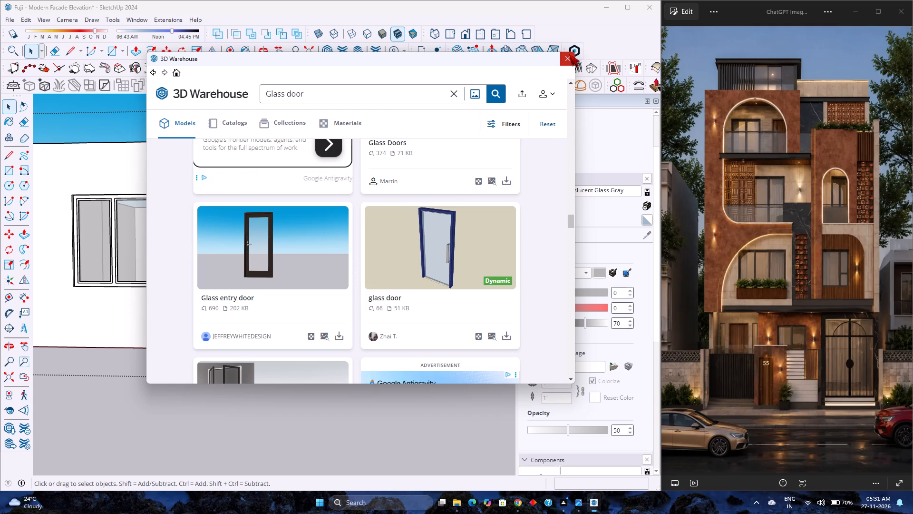
left_click(569, 54)
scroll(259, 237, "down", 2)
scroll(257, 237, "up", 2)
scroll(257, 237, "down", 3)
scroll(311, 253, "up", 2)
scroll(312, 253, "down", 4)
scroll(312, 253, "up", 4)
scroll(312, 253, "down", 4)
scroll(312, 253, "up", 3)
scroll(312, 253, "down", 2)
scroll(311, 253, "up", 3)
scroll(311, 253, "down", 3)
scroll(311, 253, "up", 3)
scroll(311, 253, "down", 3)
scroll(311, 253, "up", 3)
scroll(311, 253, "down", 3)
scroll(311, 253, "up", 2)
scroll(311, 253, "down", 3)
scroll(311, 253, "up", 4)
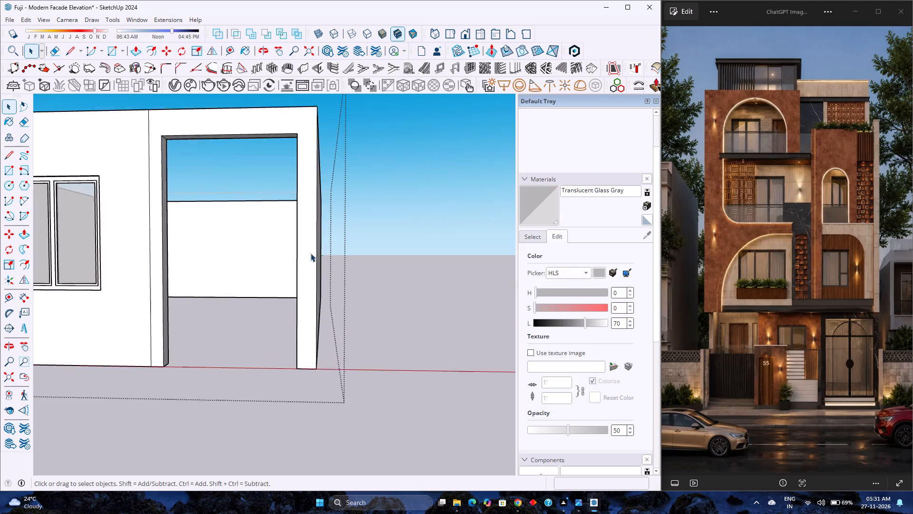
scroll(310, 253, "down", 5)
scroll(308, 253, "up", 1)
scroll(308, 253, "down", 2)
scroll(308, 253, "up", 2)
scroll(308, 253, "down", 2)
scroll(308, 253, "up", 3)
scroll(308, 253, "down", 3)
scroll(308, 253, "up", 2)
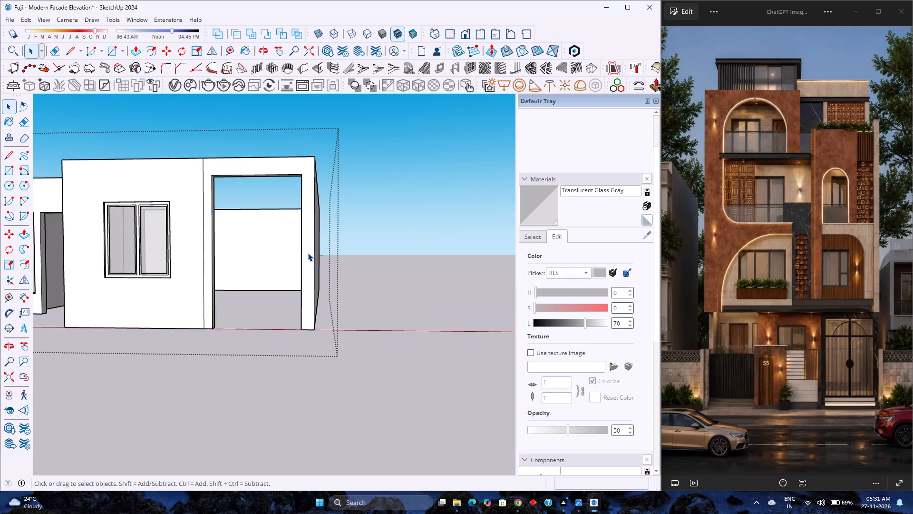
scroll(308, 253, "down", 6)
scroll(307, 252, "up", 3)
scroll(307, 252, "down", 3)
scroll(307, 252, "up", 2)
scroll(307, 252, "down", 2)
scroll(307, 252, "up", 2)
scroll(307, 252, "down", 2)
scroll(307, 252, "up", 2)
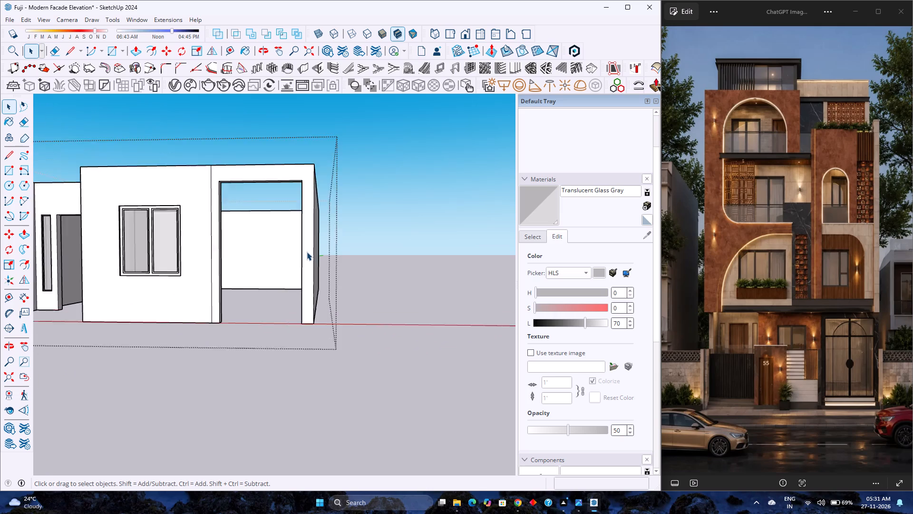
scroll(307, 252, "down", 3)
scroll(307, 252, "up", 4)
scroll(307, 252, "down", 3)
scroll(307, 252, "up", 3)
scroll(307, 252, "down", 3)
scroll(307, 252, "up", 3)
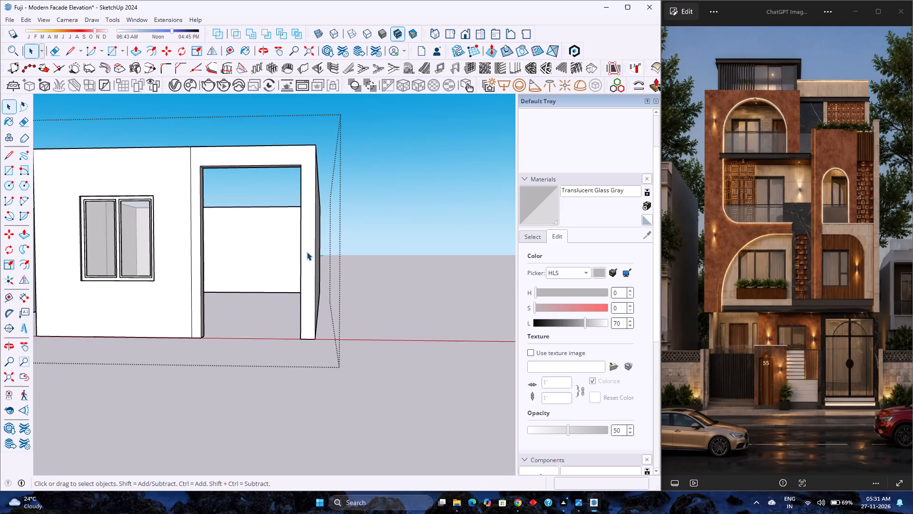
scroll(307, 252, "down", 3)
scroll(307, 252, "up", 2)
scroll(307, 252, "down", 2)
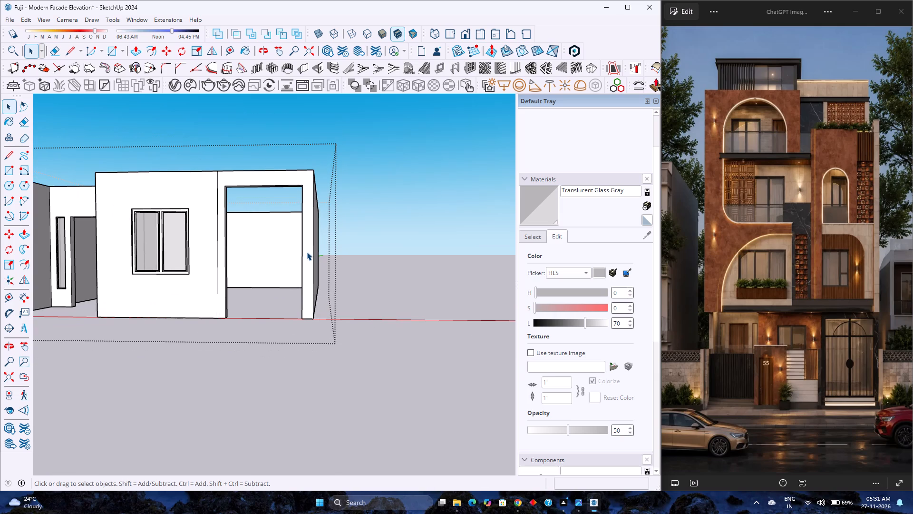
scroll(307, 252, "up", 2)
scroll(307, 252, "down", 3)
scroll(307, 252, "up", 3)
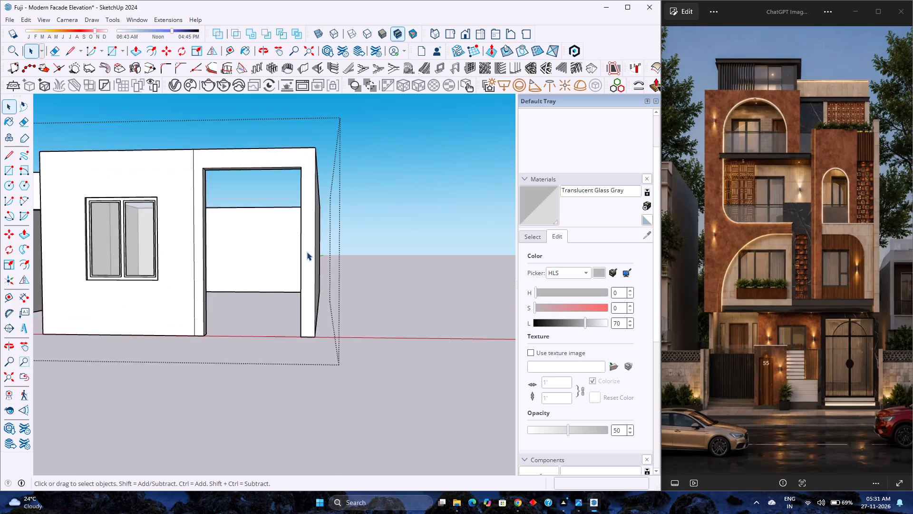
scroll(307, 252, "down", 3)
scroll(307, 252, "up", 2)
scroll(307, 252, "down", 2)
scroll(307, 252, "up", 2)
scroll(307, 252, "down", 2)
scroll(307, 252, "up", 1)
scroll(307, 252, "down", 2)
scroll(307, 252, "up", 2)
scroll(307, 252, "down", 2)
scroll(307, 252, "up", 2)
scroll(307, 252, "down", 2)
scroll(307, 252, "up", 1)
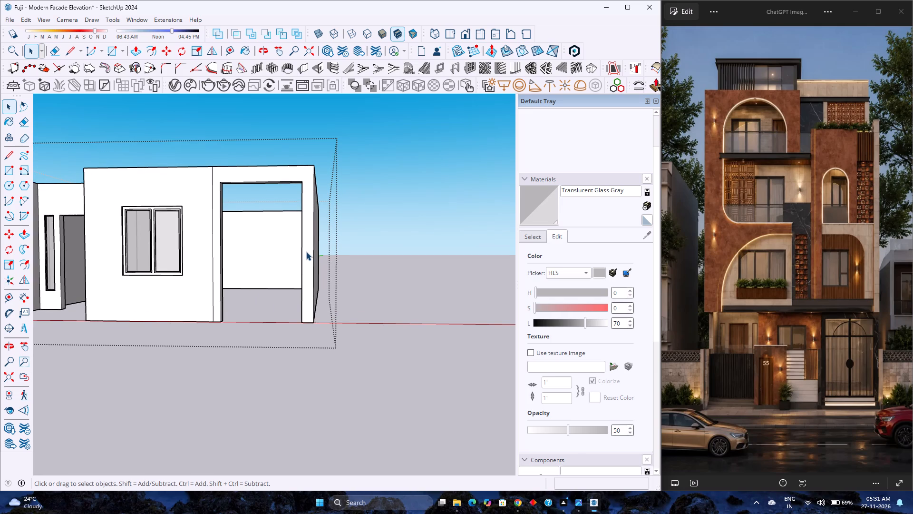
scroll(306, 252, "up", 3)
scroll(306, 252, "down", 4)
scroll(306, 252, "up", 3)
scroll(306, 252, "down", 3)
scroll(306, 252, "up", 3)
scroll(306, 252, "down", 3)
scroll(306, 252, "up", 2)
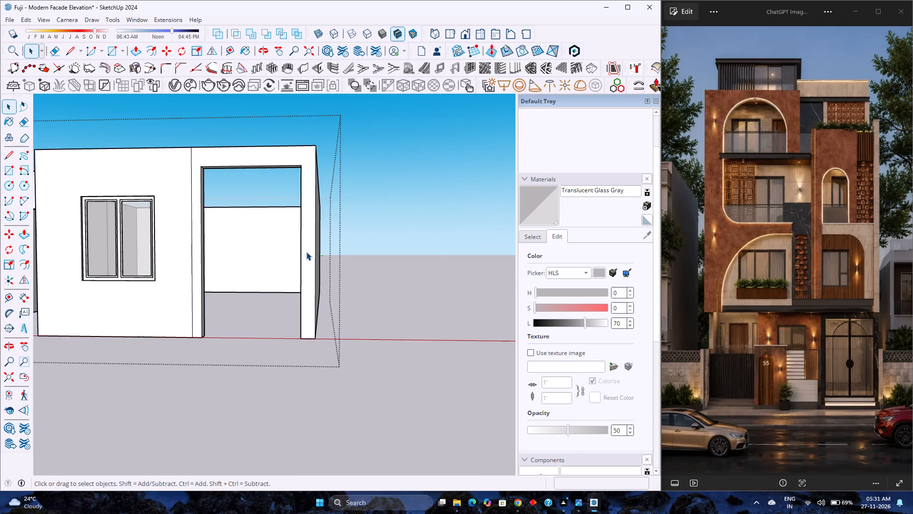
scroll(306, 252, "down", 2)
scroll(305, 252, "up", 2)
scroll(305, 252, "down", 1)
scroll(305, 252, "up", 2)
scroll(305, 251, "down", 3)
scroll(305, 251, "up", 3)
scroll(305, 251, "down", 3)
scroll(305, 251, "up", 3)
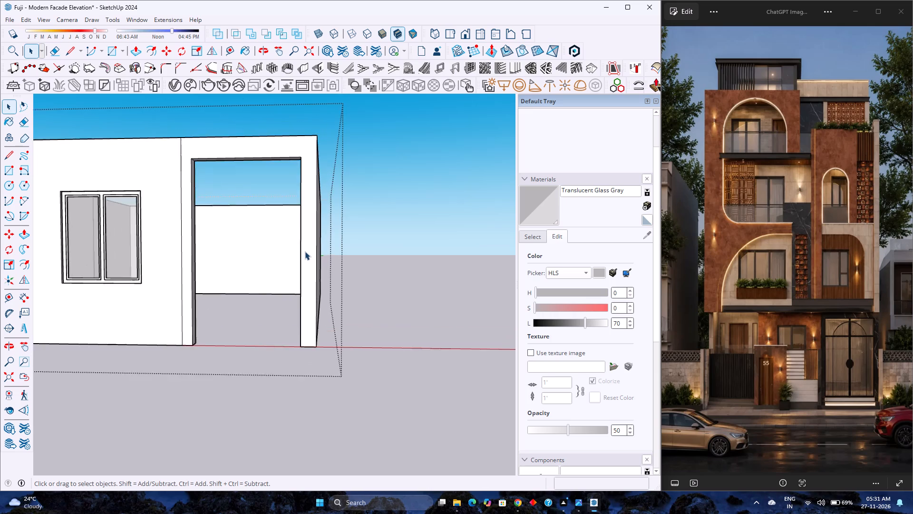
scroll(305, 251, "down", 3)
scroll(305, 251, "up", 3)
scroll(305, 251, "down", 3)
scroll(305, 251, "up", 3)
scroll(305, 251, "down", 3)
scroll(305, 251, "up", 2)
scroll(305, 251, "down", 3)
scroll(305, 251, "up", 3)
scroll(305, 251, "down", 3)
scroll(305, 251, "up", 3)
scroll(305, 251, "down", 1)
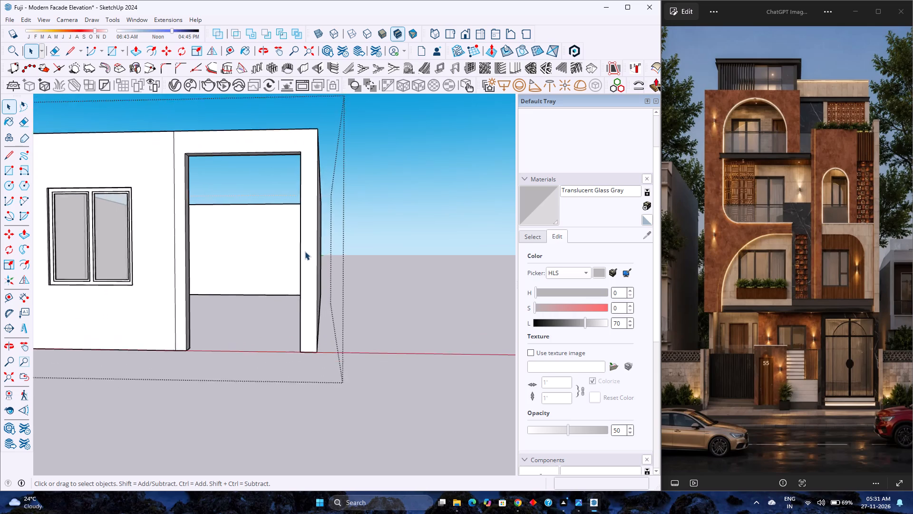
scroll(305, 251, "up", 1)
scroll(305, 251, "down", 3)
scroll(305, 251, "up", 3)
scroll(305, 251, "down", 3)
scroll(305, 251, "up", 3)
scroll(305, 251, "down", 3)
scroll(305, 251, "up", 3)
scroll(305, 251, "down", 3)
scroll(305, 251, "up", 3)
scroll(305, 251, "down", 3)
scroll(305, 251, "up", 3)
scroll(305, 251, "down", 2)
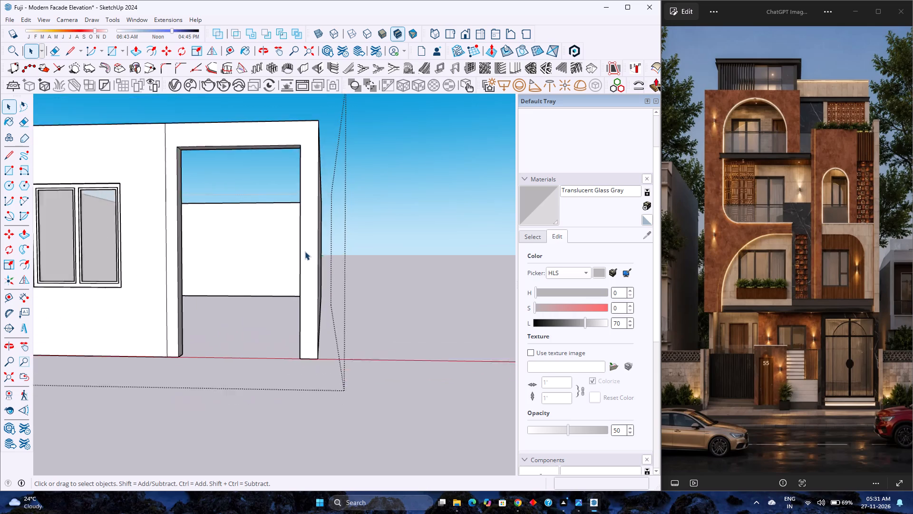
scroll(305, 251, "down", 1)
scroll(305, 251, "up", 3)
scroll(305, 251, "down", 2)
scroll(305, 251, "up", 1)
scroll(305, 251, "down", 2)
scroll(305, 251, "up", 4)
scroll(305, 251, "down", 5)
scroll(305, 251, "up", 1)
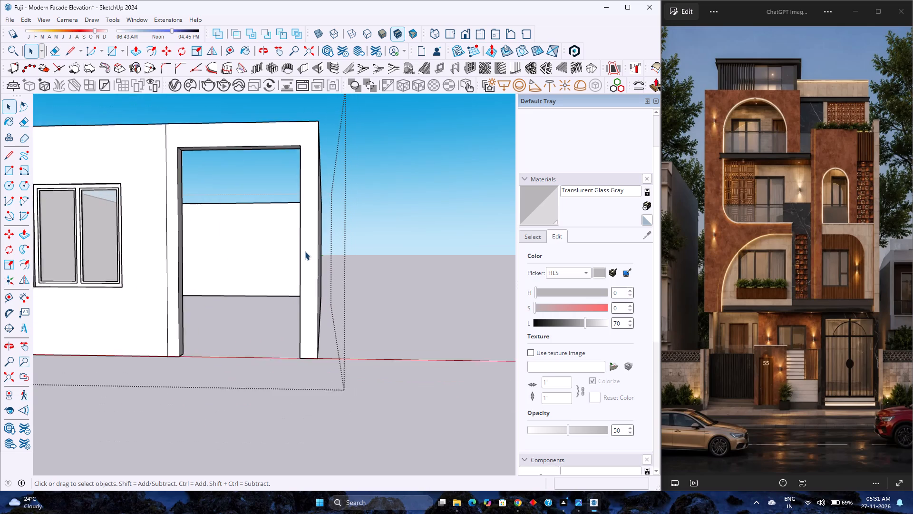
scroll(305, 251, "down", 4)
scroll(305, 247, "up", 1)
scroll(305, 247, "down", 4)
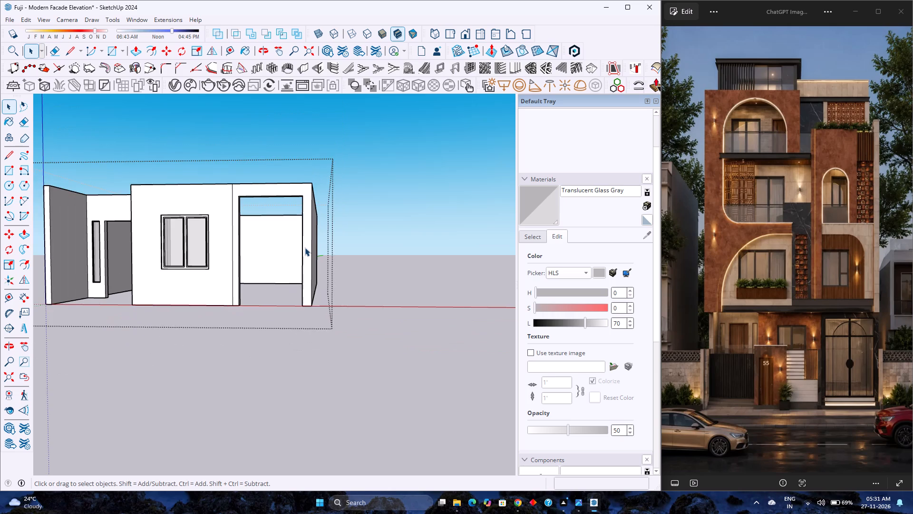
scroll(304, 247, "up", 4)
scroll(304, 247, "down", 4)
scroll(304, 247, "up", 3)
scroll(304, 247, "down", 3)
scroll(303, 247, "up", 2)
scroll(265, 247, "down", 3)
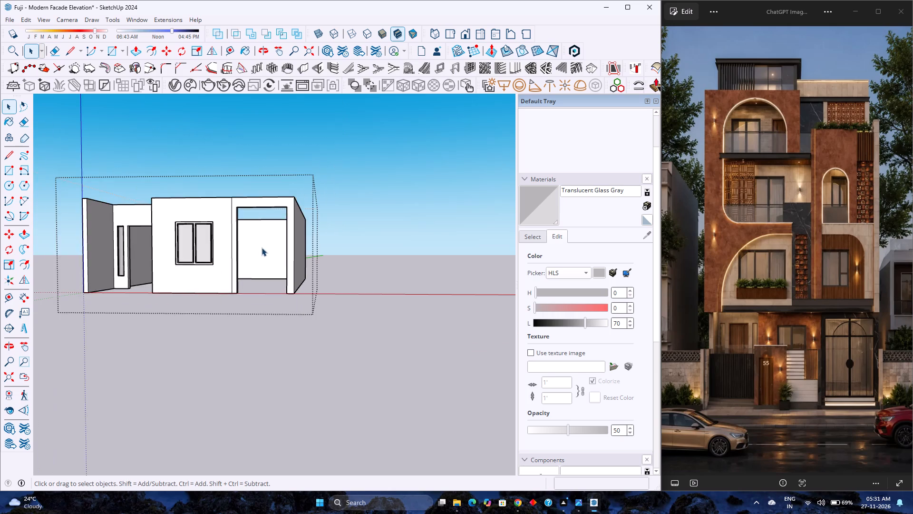
Examine the ground-floor walls, front window and wide front opening from several angles.
middle_click_drag(197, 281, 120, 318)
middle_click(120, 318)
scroll(120, 314, "up", 2)
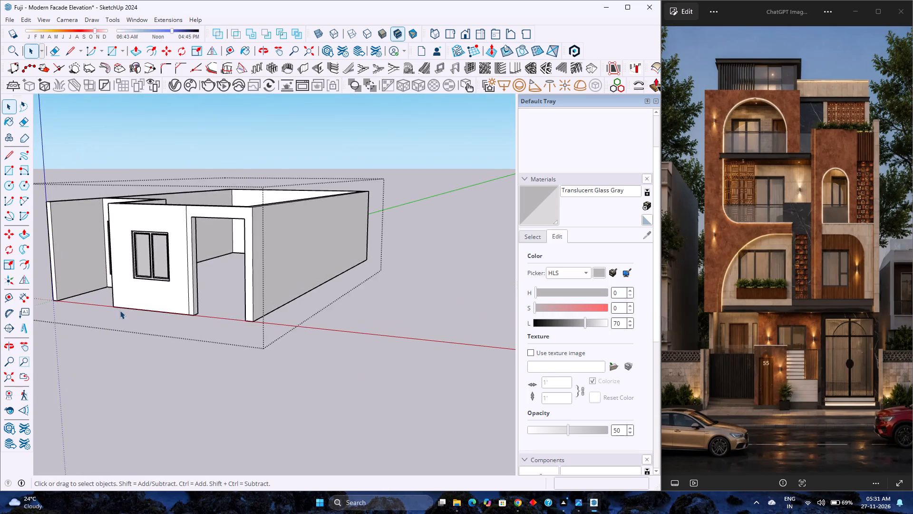
scroll(120, 310, "down", 4)
scroll(120, 308, "up", 1)
scroll(120, 306, "down", 7)
middle_click_drag(120, 304, 290, 322)
middle_click(290, 322)
scroll(301, 304, "down", 4)
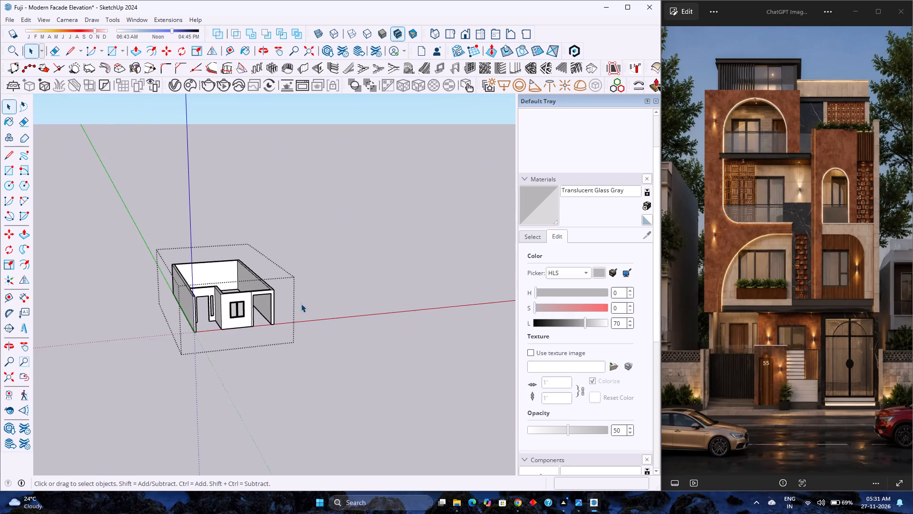
scroll(206, 297, "up", 4)
scroll(226, 334, "up", 2)
middle_click_drag(231, 336, 108, 294)
middle_click(108, 294)
scroll(107, 294, "down", 2)
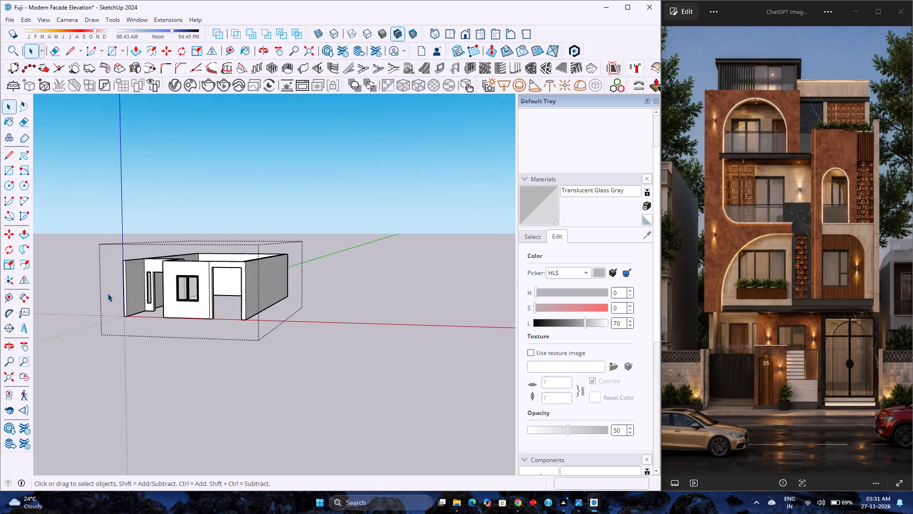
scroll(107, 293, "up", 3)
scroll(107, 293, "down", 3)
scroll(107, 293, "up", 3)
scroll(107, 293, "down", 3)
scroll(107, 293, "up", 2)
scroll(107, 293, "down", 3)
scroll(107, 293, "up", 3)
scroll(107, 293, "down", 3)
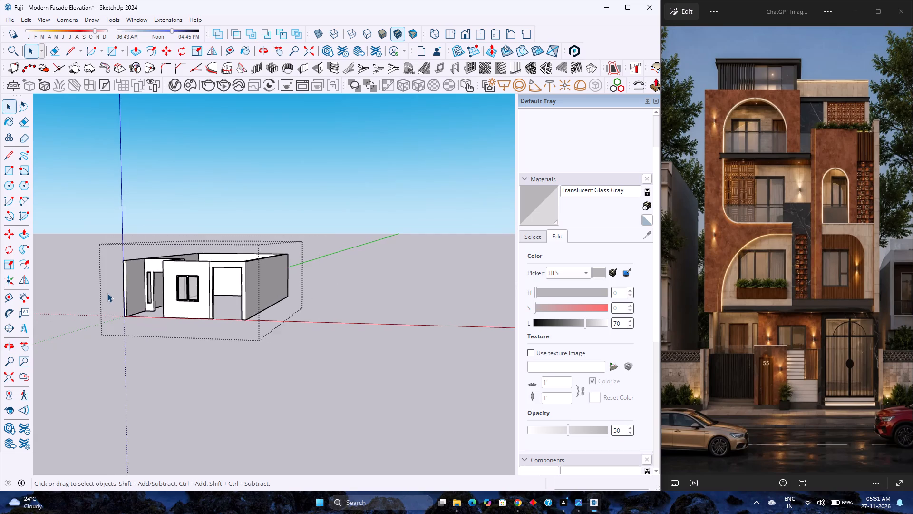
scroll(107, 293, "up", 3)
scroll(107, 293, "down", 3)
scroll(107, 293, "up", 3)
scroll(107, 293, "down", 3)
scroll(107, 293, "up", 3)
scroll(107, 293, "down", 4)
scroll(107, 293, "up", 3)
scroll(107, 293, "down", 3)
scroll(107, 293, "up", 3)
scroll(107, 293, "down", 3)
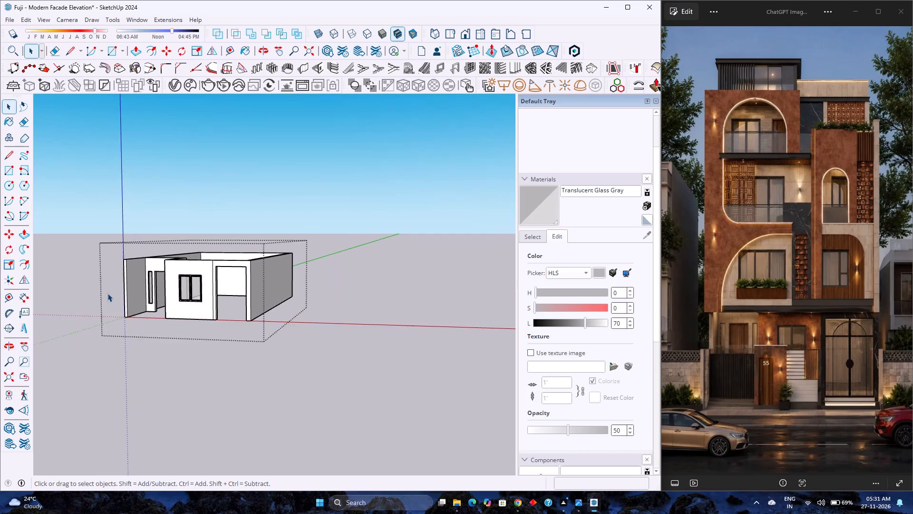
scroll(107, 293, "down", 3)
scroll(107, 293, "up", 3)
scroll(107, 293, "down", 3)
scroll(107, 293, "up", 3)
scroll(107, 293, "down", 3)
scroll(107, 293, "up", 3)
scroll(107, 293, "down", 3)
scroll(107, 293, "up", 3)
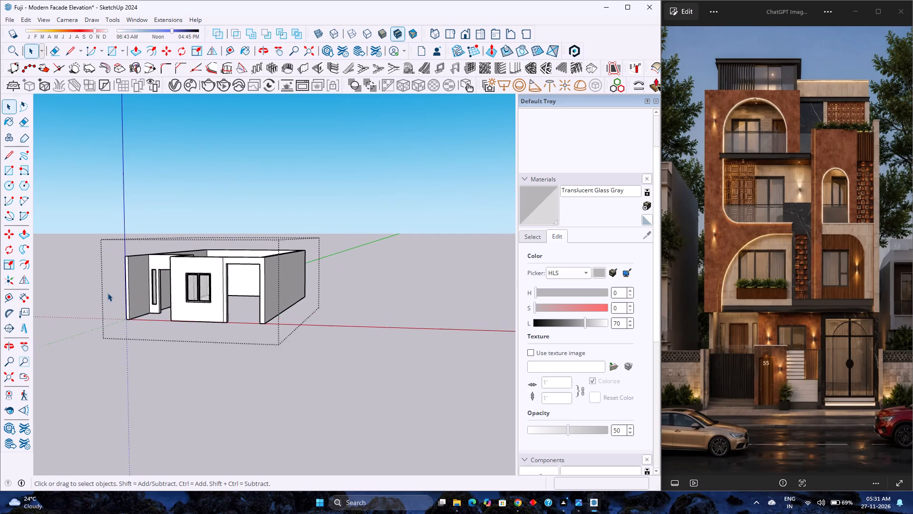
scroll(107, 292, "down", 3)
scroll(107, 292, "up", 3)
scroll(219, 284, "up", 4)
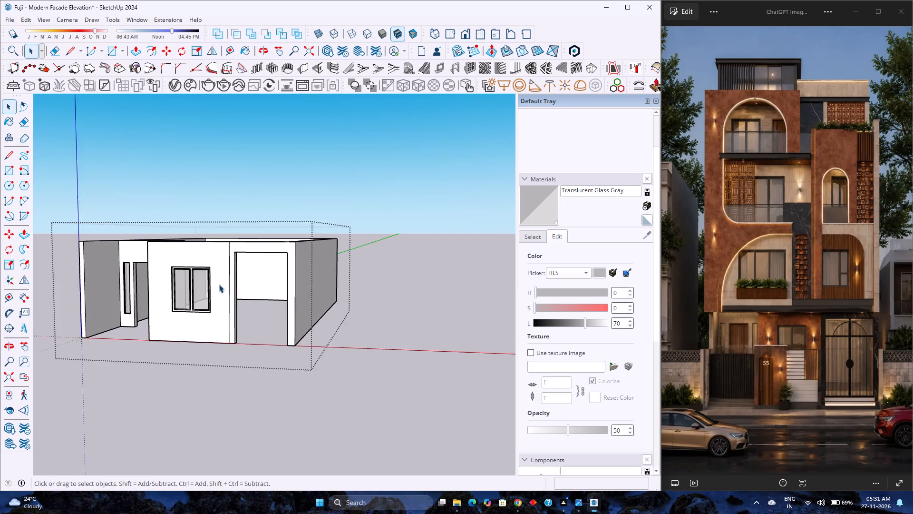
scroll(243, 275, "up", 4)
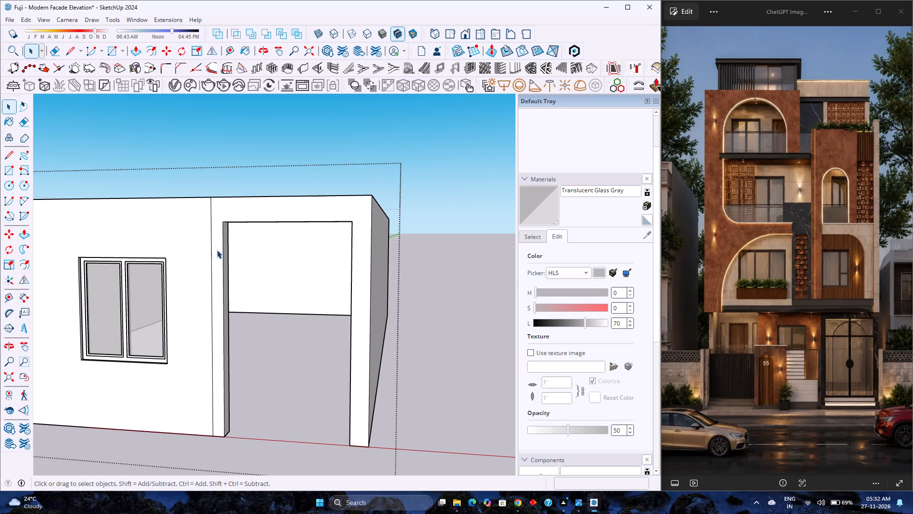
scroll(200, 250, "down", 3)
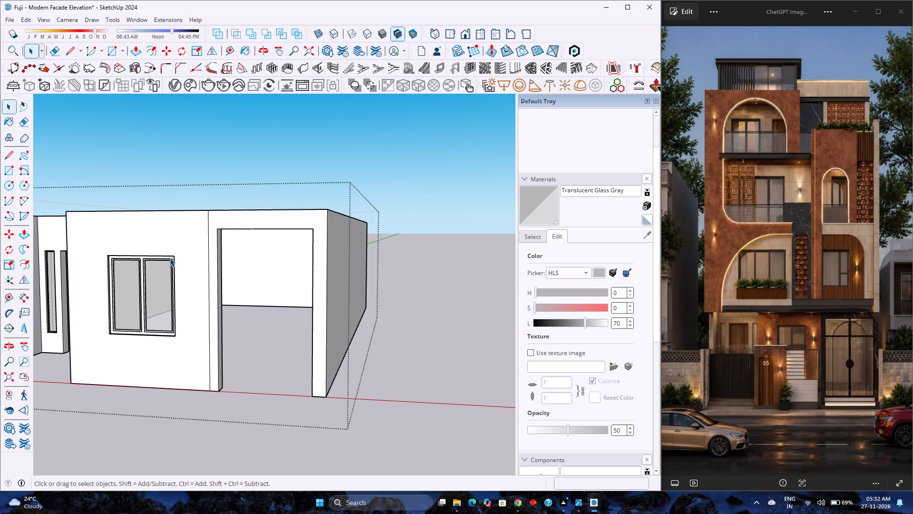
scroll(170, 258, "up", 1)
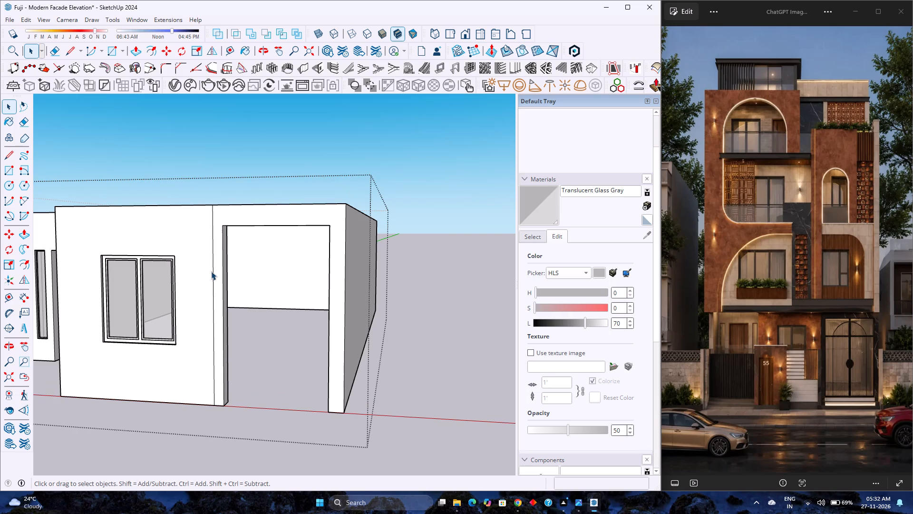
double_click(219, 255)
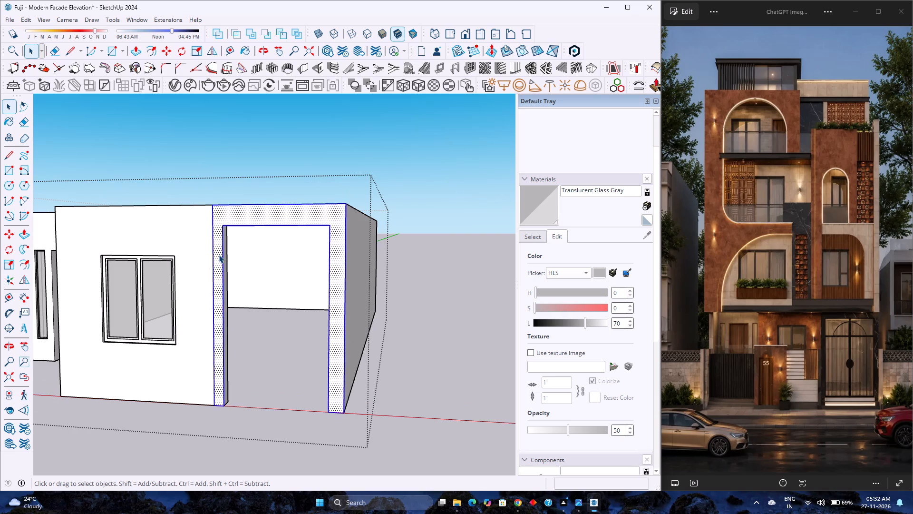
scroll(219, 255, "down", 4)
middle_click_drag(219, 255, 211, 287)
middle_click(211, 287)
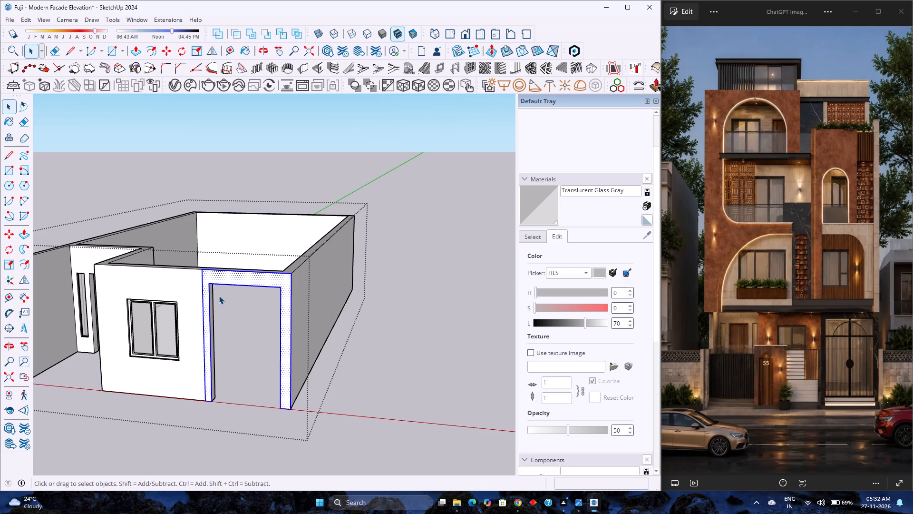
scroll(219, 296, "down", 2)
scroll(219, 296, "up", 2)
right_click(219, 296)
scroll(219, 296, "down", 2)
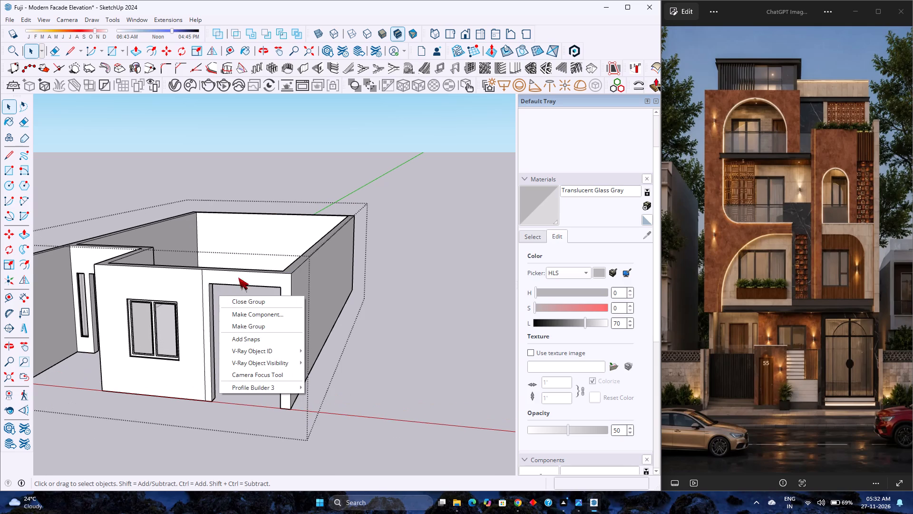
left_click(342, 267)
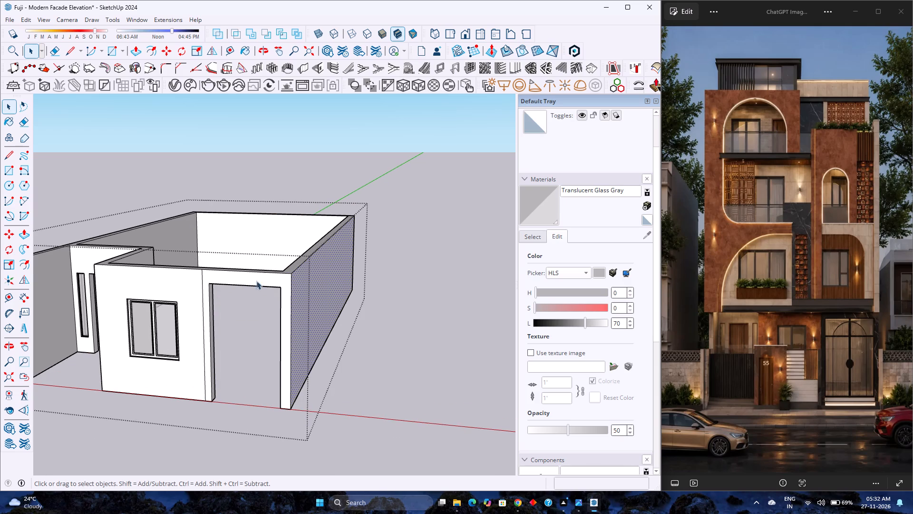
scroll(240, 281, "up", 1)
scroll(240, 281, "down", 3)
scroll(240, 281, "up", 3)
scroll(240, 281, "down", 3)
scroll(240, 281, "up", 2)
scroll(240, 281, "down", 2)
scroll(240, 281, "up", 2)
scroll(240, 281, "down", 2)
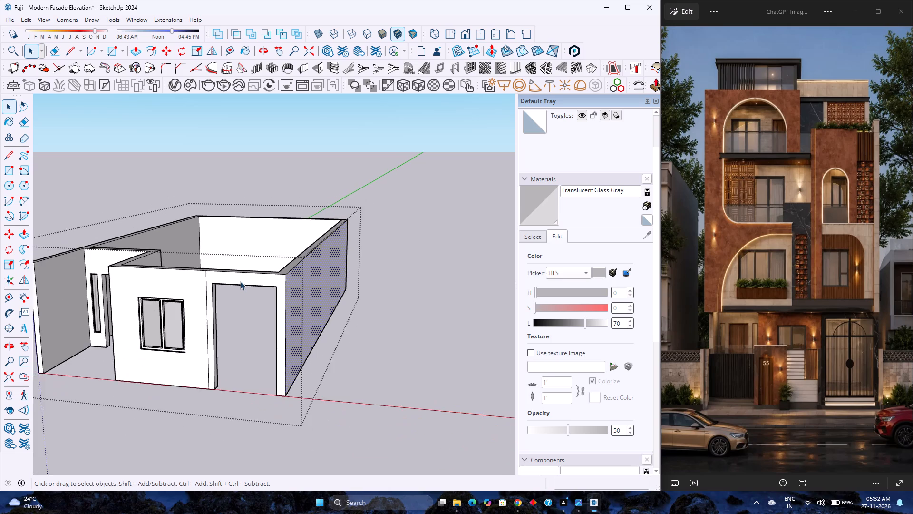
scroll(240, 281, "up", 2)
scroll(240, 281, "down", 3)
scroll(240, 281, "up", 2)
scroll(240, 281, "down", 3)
Copy the front wall face around the wide opening 7' sideways beyond the building's corner and make the copy a group.
scroll(240, 281, "up", 6)
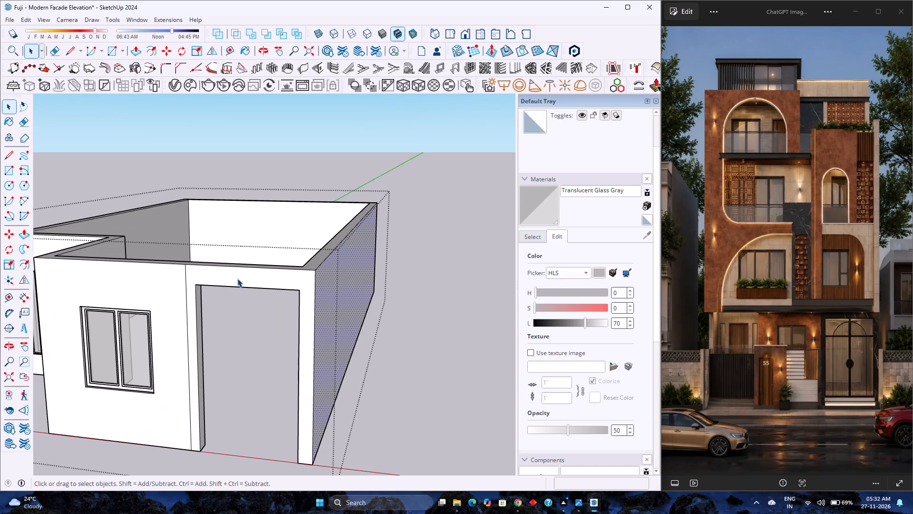
double_click(237, 278)
key("m")
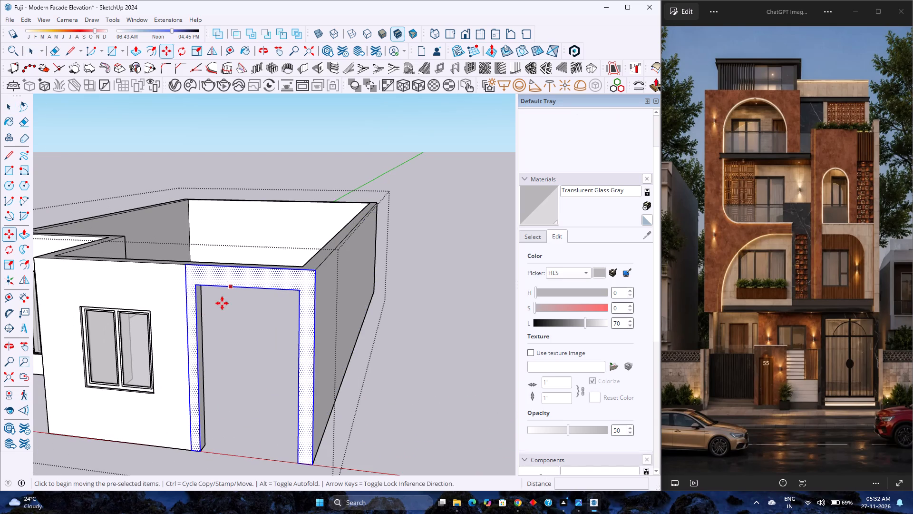
left_click(191, 448)
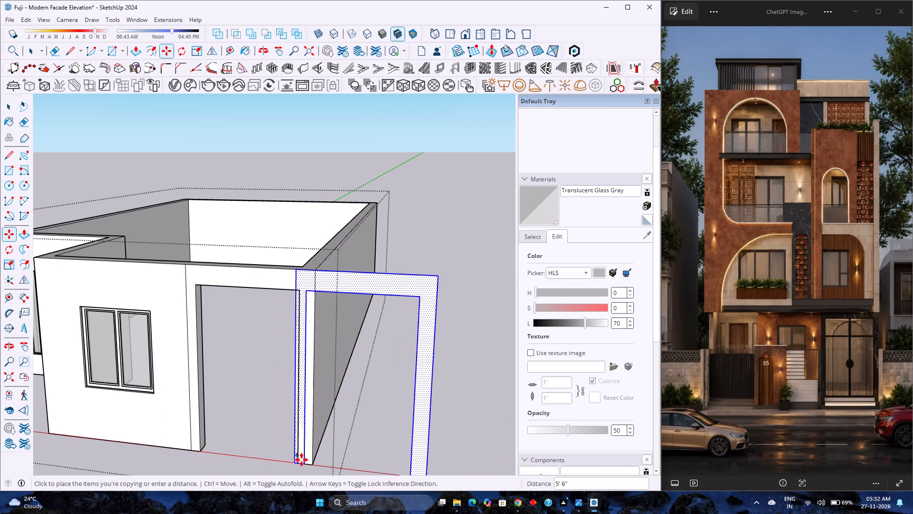
type("7'")
key("Return")
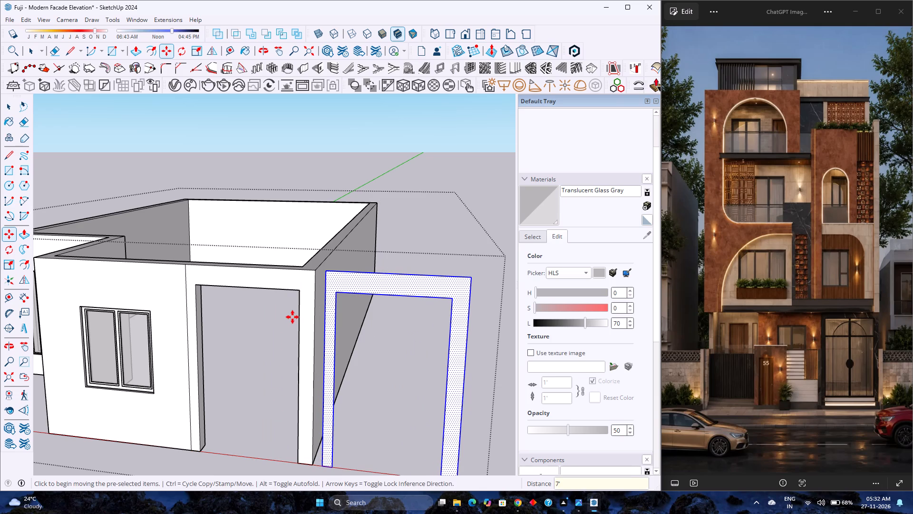
right_click(376, 282)
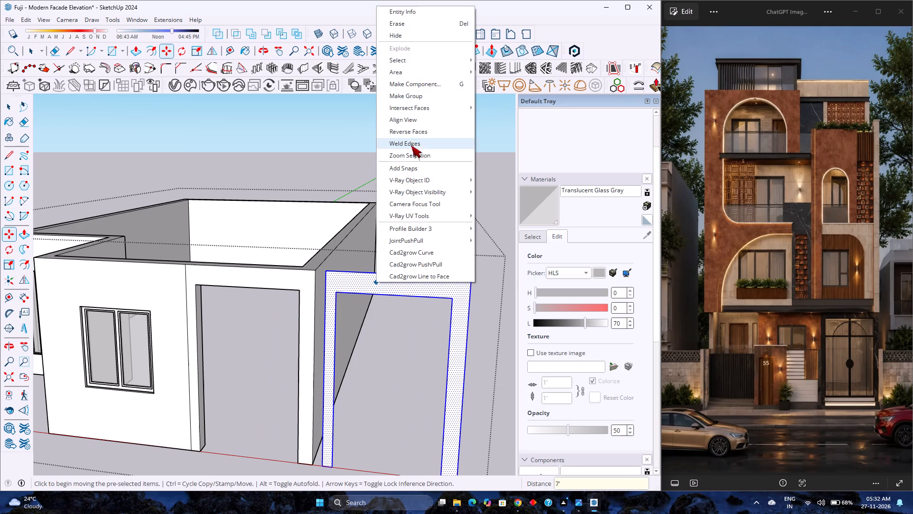
left_click(416, 98)
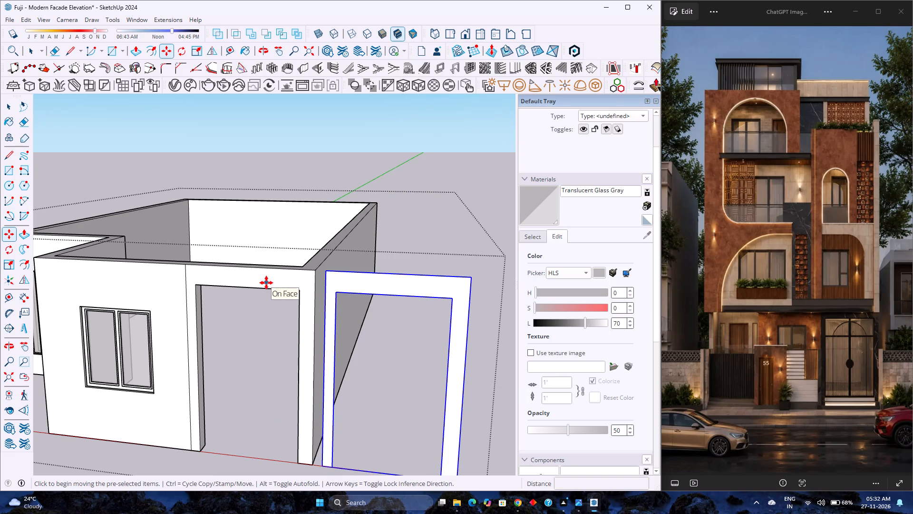
Push the original wall face around the wide opening 1" inward.
key("p")
left_click(277, 280)
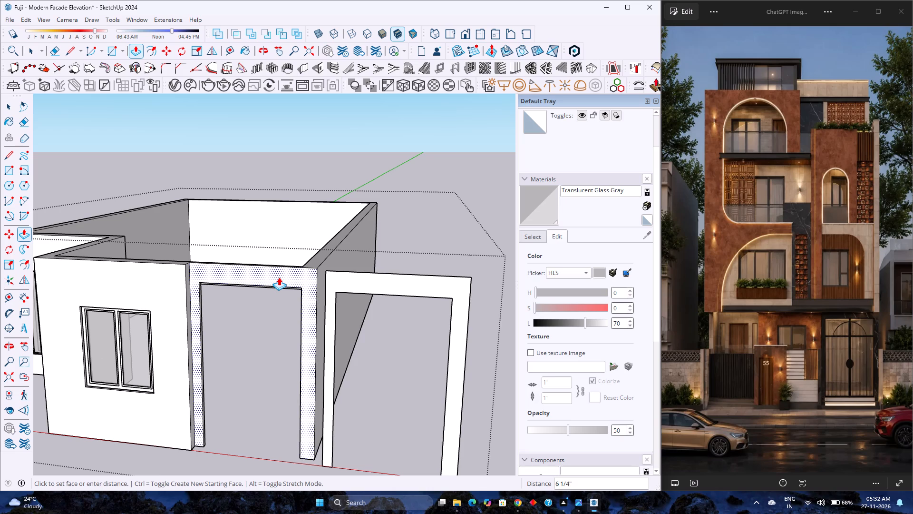
key("1")
key("Return")
key("space")
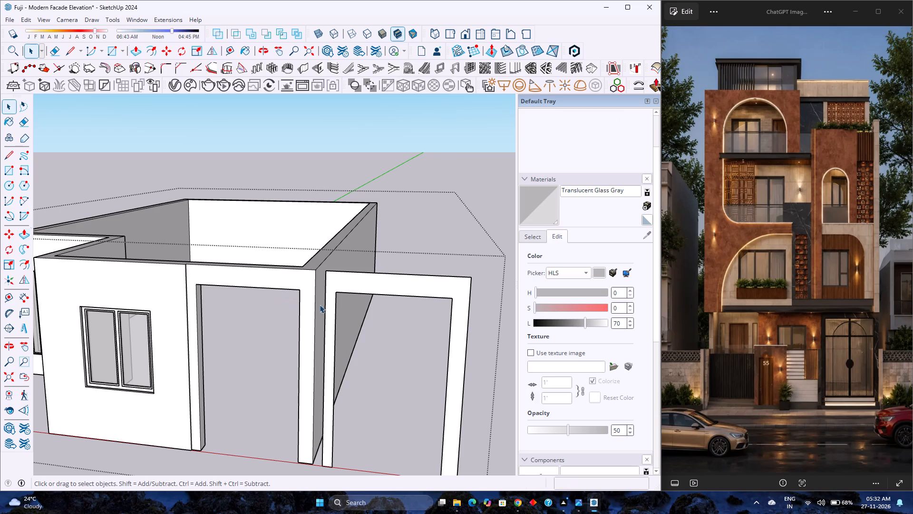
Move the grouped face copy back onto the recessed wall around the wide opening, matching their outer bottom corners.
left_click(328, 298)
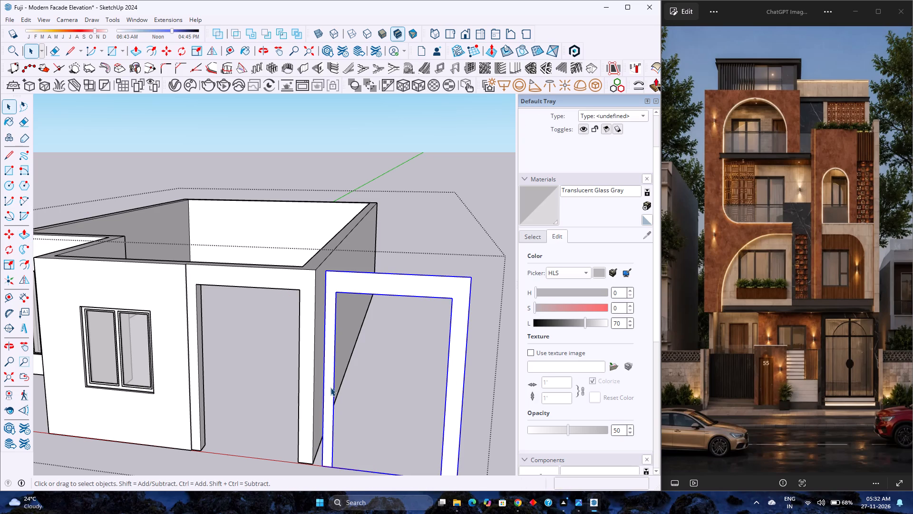
key("m")
scroll(331, 388, "down", 4)
scroll(323, 454, "up", 11)
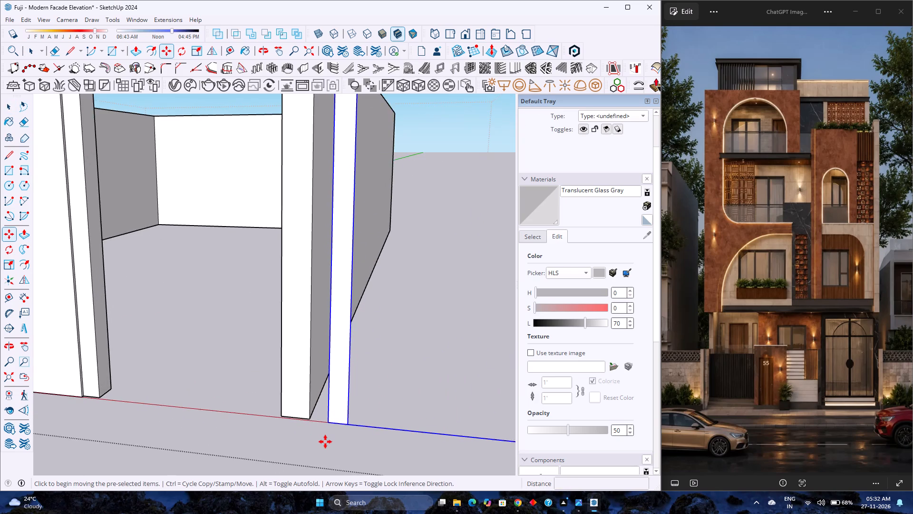
scroll(325, 440, "down", 9)
left_click(447, 447)
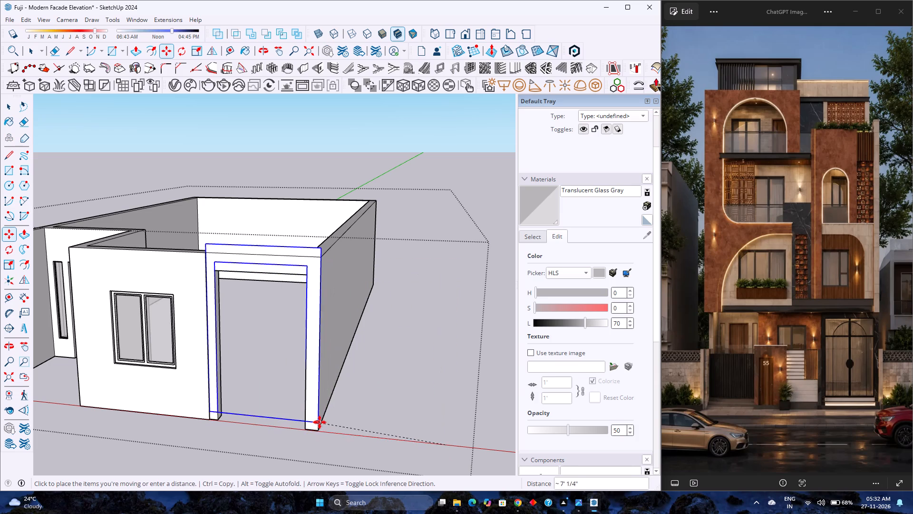
scroll(319, 428, "up", 8)
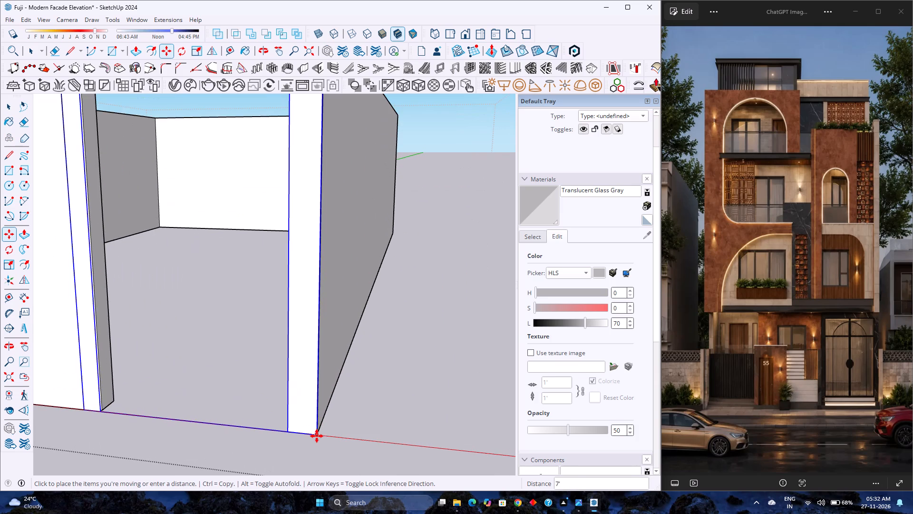
scroll(317, 436, "up", 11)
middle_click_drag(317, 436, 166, 441)
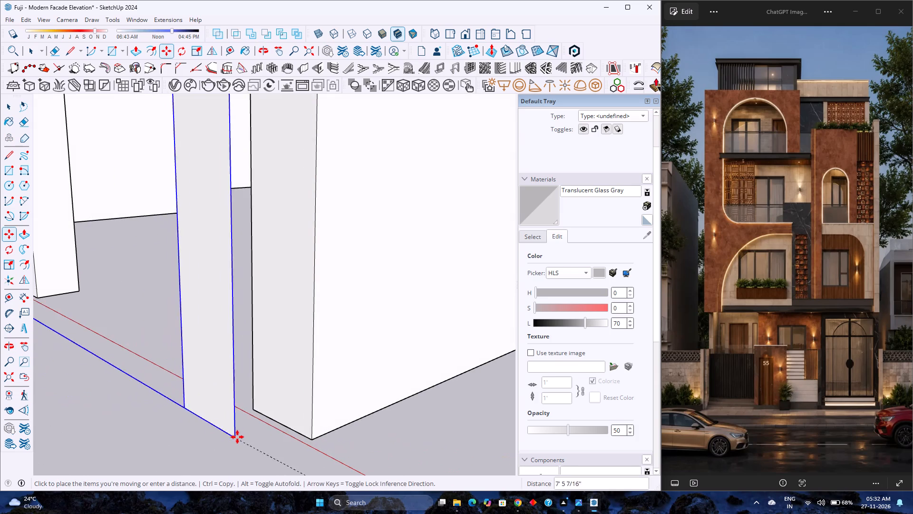
left_click(315, 439)
scroll(305, 436, "down", 4)
key("space")
Extrude the face inside the grouped opening surround 1" outward and leave the group.
double_click(295, 405)
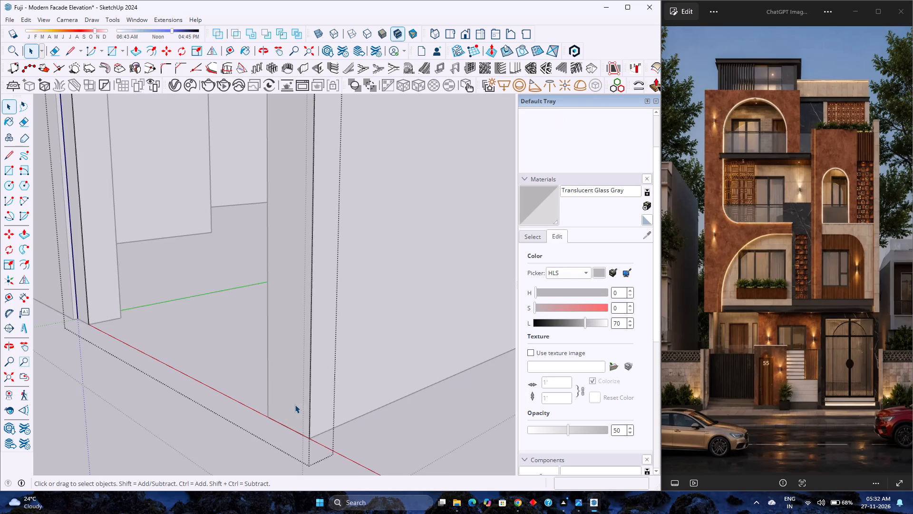
key("p")
left_click(291, 394)
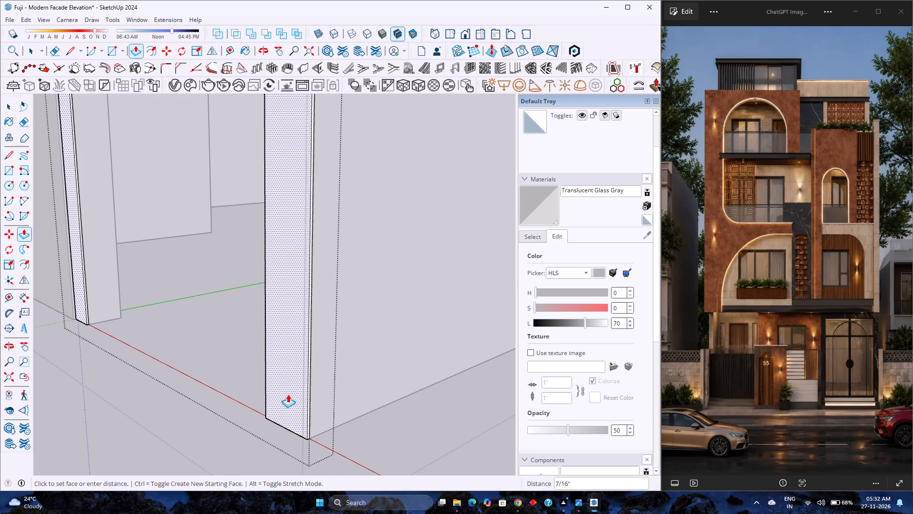
key("1")
key("Return")
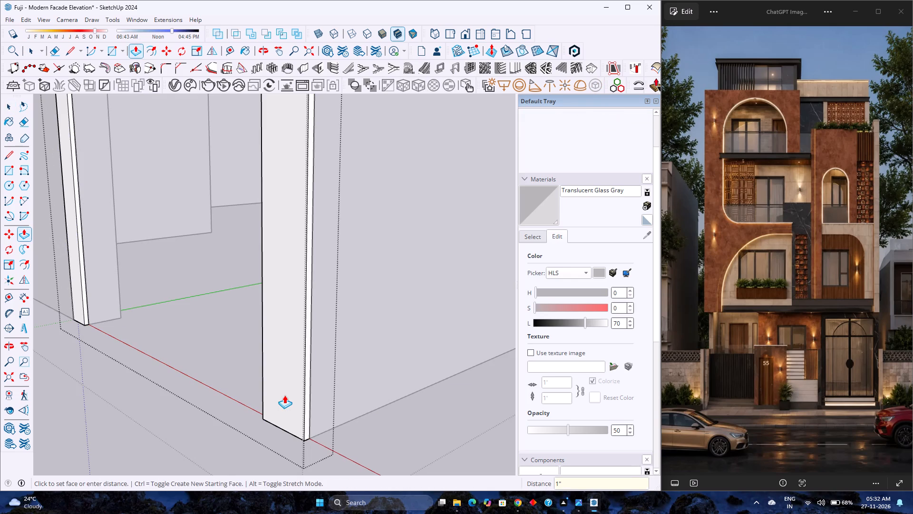
key("space")
key("Escape")
scroll(284, 395, "down", 4)
scroll(207, 422, "down", 1)
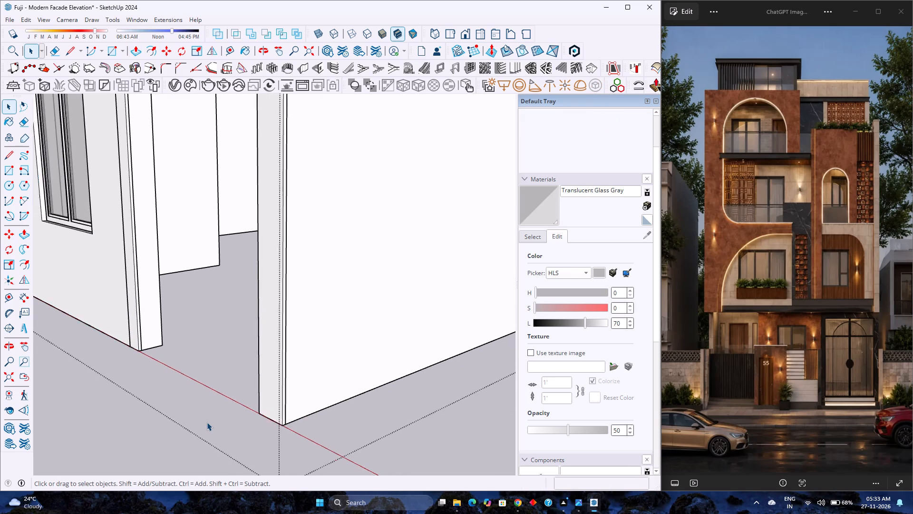
Examine the whole ground floor from a raised front angle, including the new surround around the wide opening.
scroll(207, 422, "down", 5)
scroll(206, 422, "up", 1)
scroll(206, 422, "down", 7)
middle_click_drag(206, 422, 224, 513)
middle_click(224, 513)
scroll(176, 332, "up", 4)
scroll(173, 310, "down", 3)
middle_click_drag(158, 312, 297, 269)
scroll(297, 269, "up", 1)
scroll(297, 268, "down", 6)
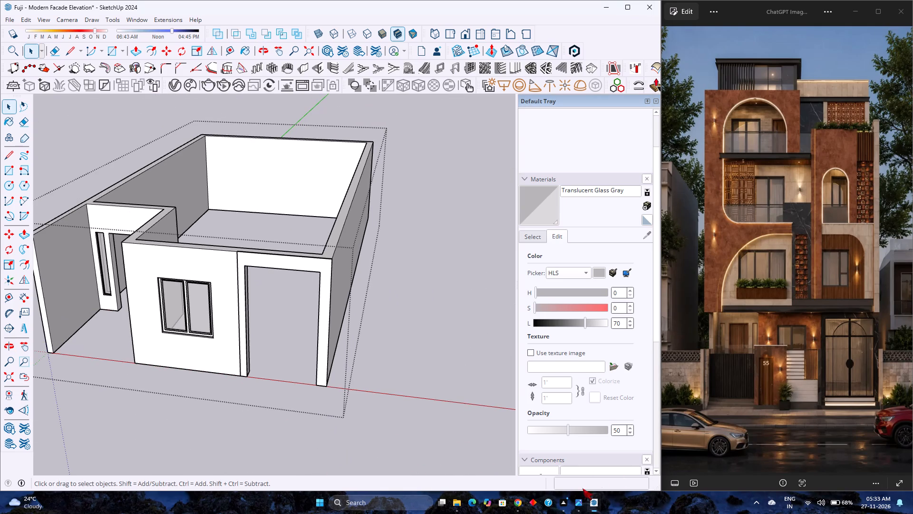
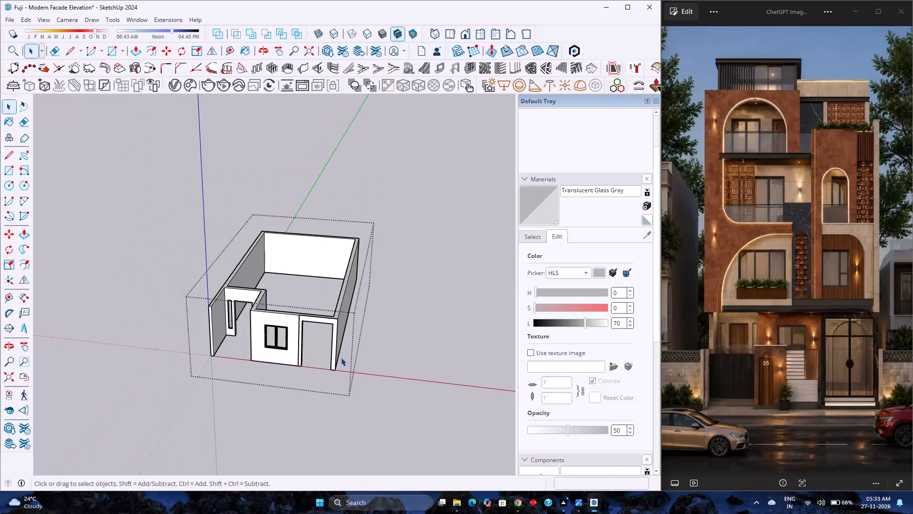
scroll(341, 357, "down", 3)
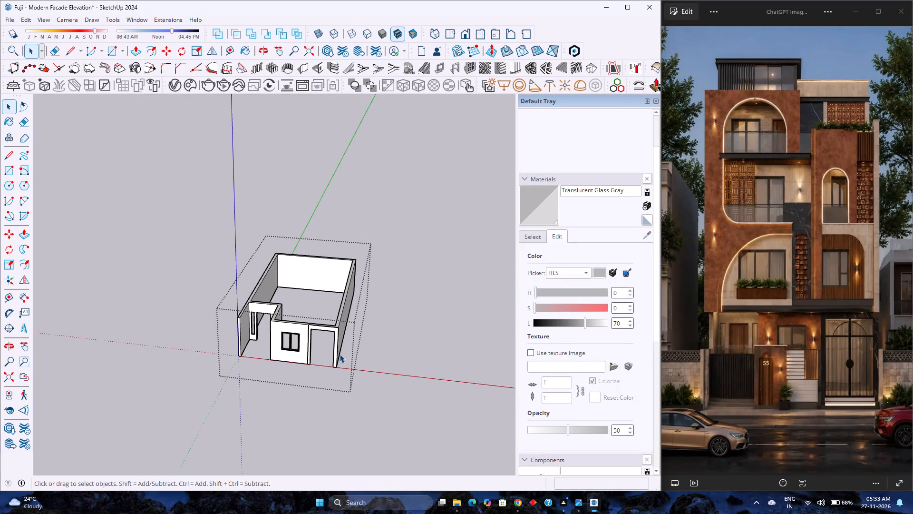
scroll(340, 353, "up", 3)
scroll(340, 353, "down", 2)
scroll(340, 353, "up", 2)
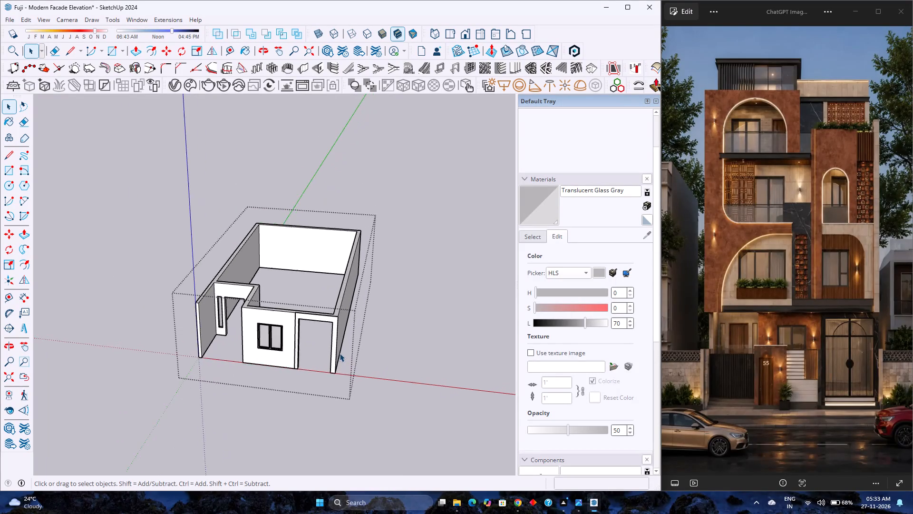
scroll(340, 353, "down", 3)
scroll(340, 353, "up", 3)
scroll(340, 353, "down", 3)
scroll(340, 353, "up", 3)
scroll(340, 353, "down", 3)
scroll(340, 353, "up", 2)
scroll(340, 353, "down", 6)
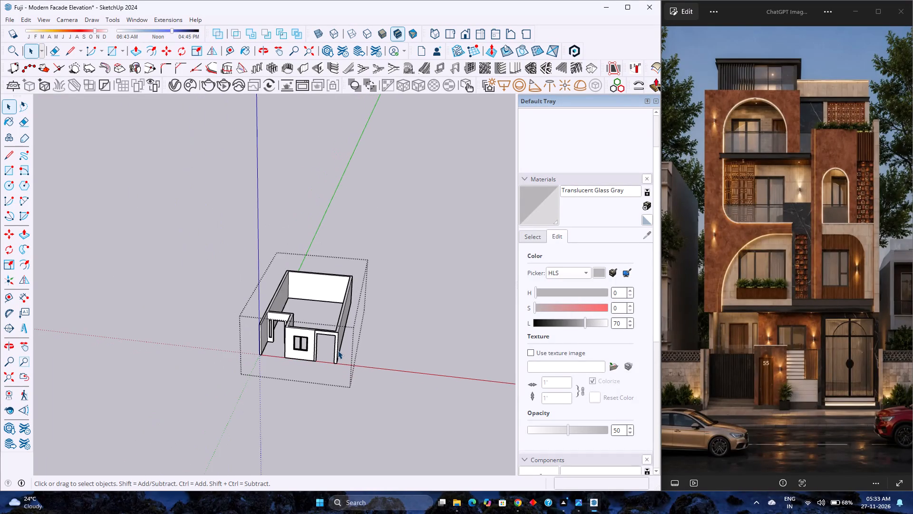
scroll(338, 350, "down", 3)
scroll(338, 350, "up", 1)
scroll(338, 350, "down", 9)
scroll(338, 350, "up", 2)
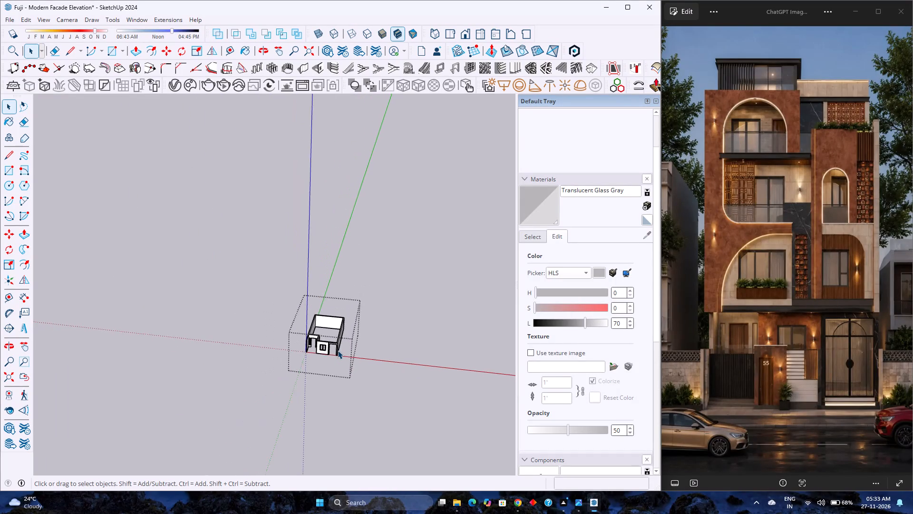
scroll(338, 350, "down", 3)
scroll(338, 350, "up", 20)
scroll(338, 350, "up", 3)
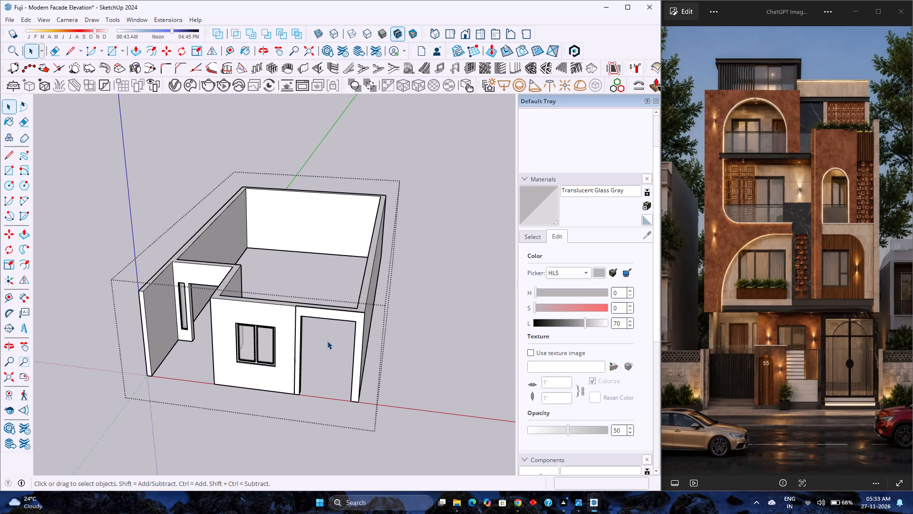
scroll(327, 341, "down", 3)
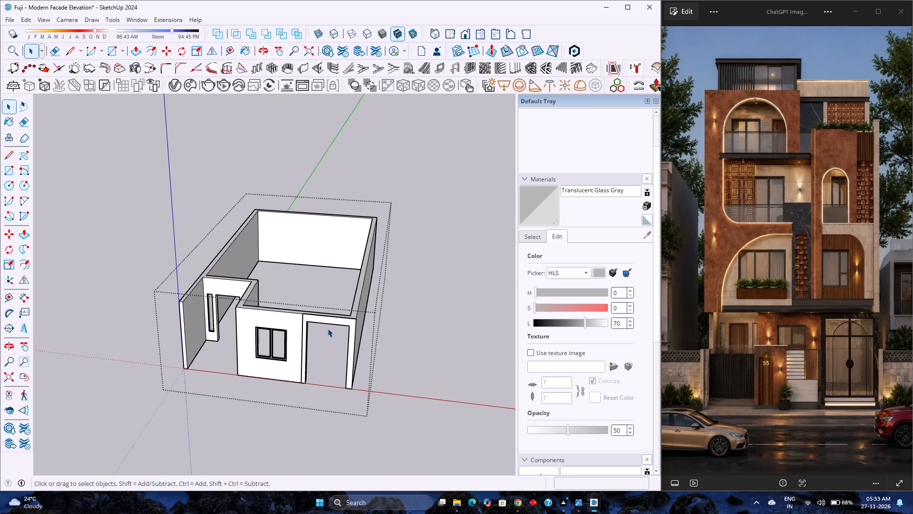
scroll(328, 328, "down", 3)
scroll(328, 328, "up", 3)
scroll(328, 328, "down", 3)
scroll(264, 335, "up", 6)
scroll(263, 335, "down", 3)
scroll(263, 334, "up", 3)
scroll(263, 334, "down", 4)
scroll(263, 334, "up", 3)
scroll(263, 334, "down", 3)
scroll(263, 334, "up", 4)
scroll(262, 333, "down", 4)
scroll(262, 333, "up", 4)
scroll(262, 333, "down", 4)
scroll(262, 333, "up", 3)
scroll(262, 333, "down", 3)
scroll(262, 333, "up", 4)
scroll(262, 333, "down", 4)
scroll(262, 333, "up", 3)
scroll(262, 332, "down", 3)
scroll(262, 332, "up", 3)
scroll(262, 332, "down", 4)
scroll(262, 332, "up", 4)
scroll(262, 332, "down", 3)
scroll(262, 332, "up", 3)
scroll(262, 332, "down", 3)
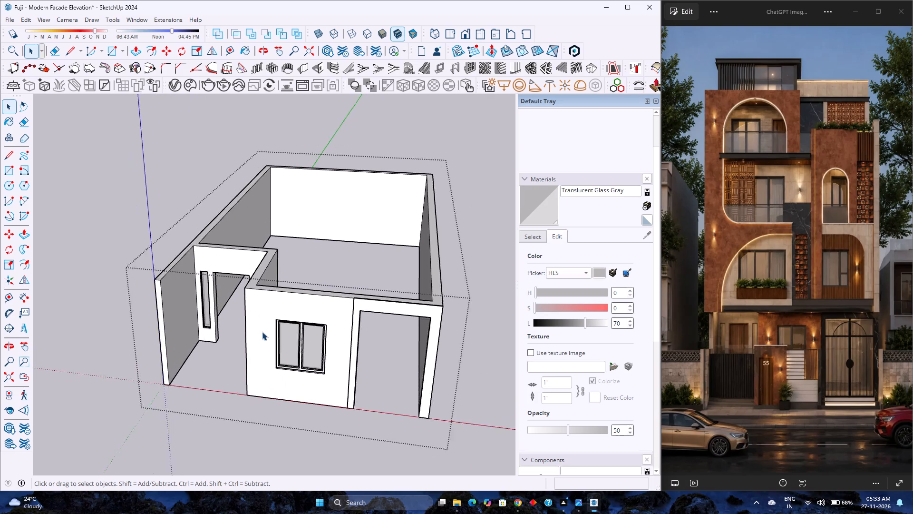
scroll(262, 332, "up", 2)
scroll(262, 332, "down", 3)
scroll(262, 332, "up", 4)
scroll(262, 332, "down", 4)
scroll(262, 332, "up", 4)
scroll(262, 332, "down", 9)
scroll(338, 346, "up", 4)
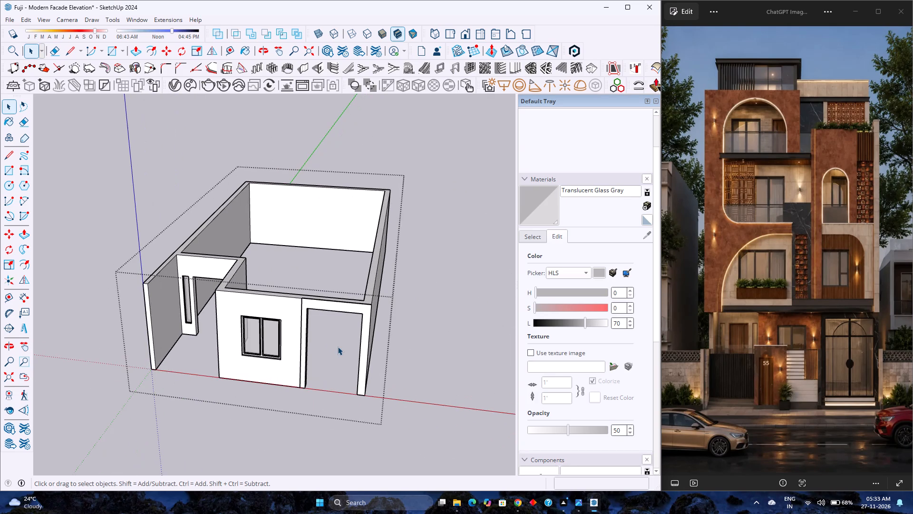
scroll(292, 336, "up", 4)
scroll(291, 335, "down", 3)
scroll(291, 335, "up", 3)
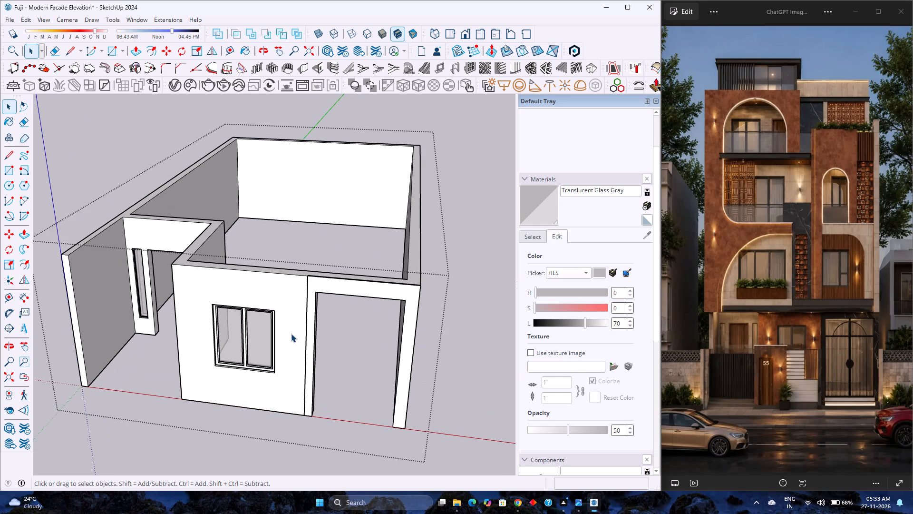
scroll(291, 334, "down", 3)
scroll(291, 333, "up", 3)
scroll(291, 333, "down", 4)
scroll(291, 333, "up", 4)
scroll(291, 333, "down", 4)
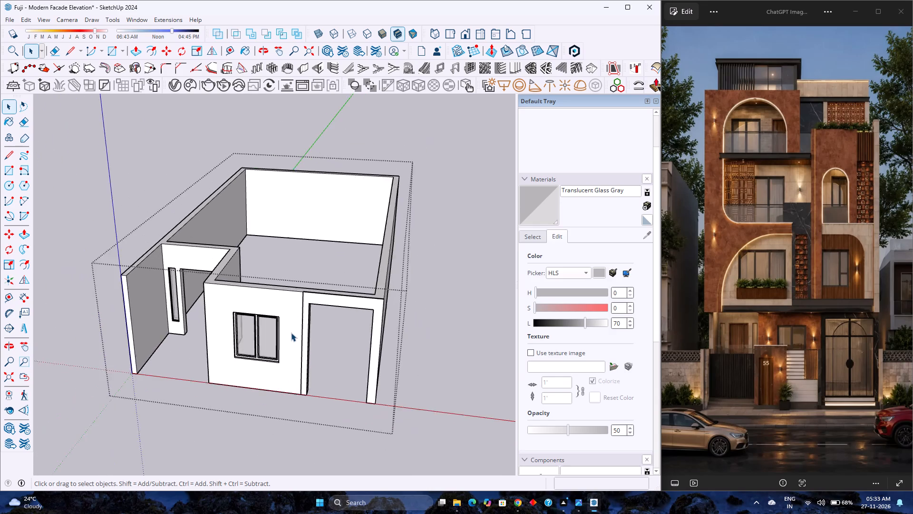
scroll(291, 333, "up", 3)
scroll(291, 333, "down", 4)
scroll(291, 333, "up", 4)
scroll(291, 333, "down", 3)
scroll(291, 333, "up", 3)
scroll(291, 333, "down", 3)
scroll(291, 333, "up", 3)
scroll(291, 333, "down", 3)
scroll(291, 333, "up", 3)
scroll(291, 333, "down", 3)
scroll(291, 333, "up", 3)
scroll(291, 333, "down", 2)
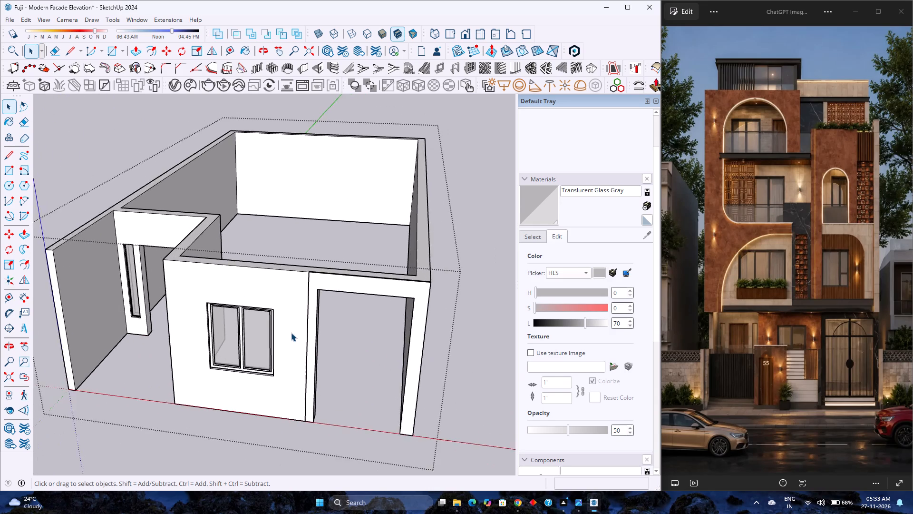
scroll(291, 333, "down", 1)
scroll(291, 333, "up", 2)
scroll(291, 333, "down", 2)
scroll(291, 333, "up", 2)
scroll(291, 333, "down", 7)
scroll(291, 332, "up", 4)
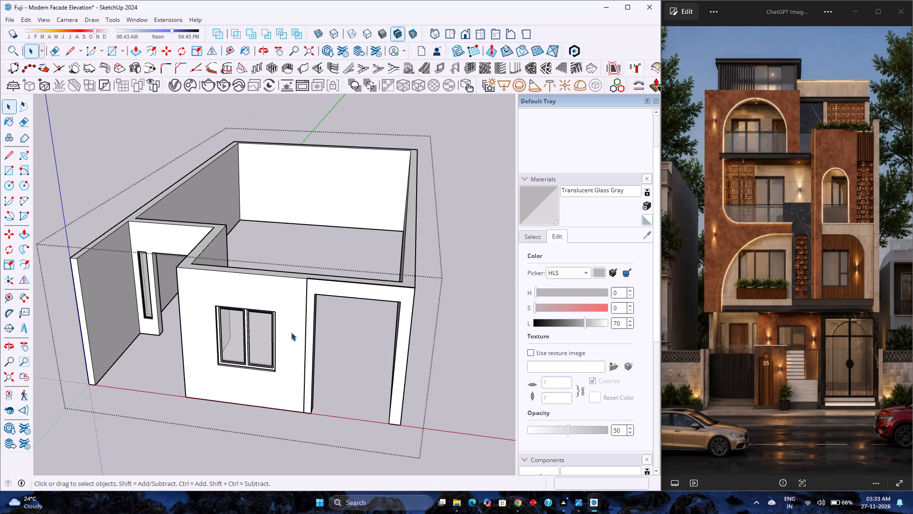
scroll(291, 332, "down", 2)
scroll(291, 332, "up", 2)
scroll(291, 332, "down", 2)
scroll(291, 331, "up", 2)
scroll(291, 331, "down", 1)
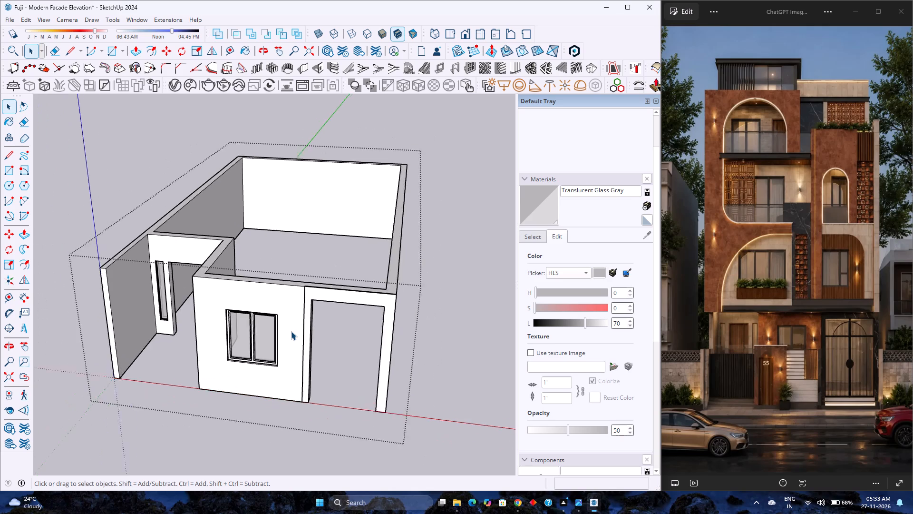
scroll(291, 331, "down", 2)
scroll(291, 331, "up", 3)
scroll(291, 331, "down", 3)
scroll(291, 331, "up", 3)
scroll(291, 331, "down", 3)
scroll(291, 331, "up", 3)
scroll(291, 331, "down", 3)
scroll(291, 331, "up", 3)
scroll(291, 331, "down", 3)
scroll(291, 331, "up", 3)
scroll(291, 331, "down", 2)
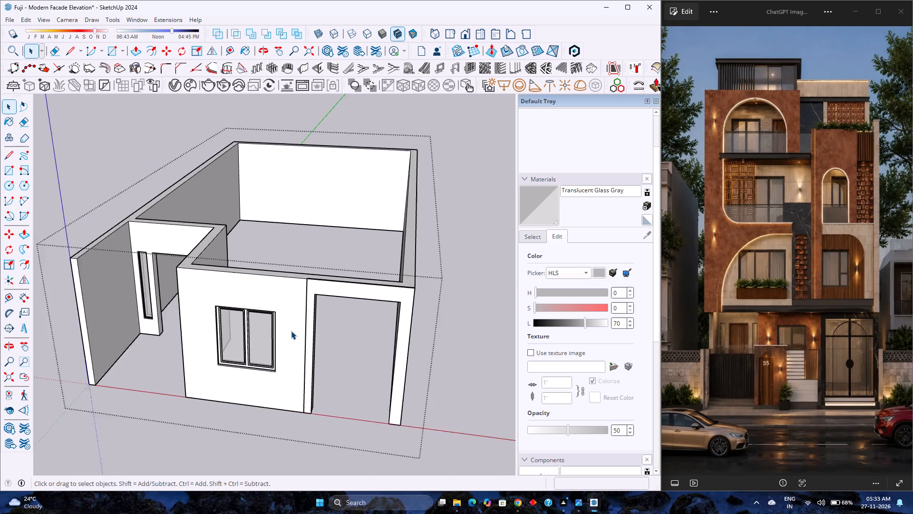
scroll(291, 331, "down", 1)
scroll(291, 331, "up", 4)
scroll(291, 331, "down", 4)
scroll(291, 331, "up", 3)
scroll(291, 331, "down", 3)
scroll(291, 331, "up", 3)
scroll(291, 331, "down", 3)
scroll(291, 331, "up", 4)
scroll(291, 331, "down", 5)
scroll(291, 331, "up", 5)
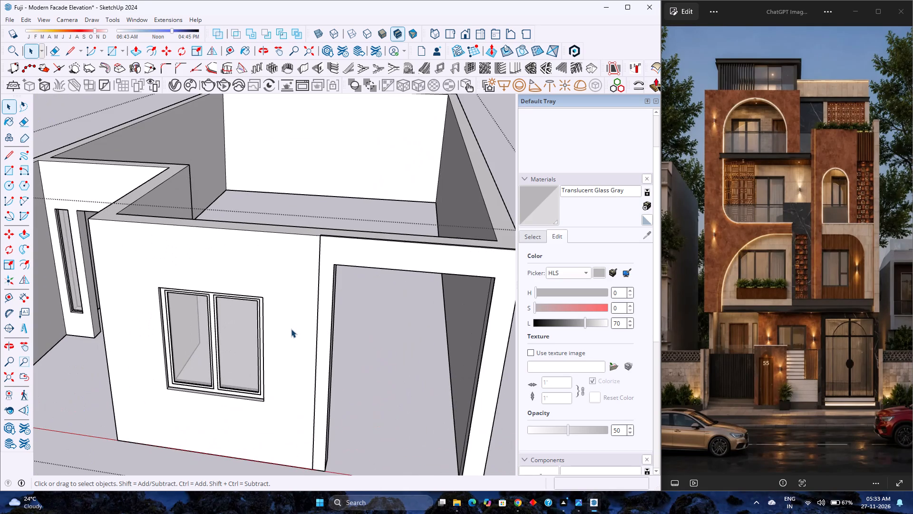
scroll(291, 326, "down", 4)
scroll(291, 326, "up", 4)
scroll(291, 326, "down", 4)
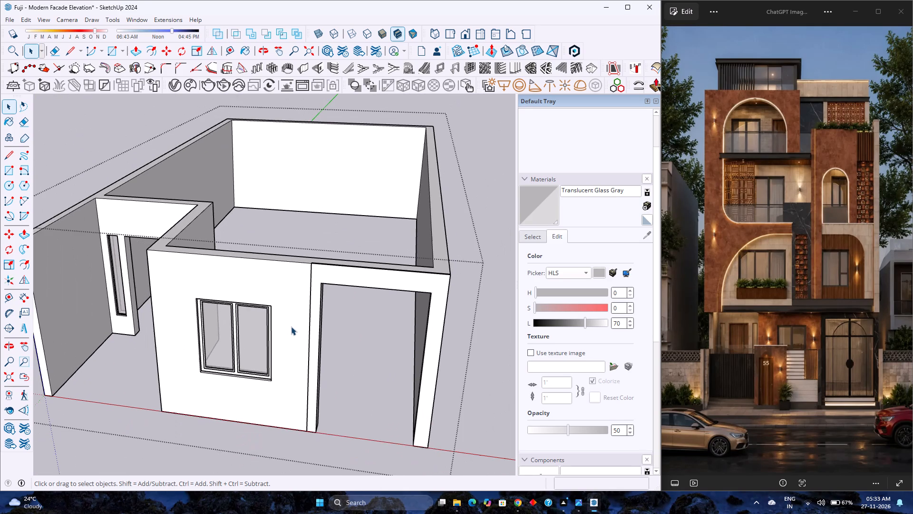
Examine the ground floor's front openings and recessed entrance from low and raised angles on both sides.
middle_click_drag(286, 329, 254, 272)
middle_click(254, 272)
scroll(248, 270, "down", 3)
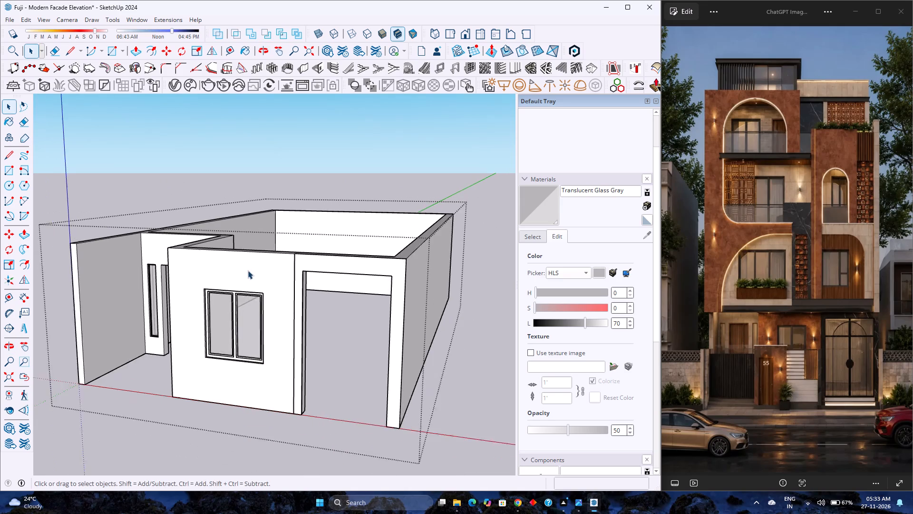
middle_click_drag(178, 297, 308, 296)
scroll(183, 293, "down", 4)
middle_click_drag(167, 342, 186, 337)
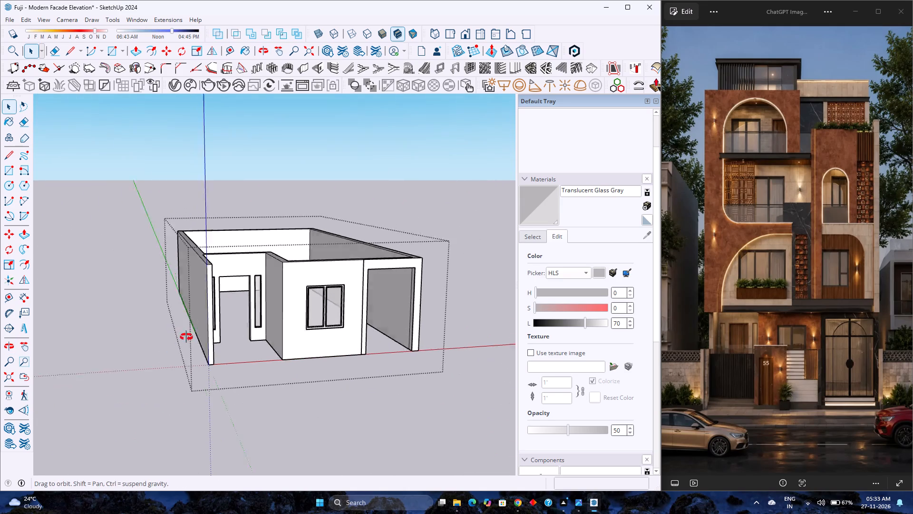
middle_click_drag(186, 337, 145, 354)
middle_click(145, 354)
scroll(147, 338, "down", 3)
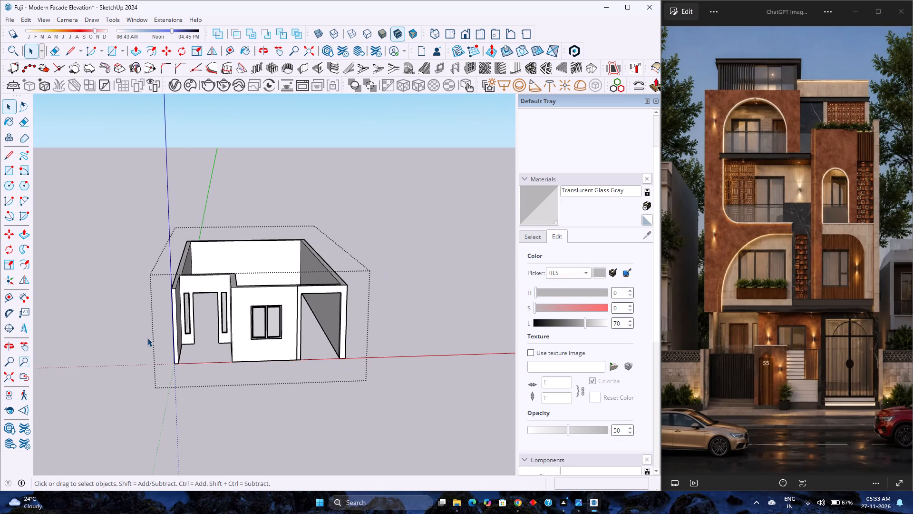
middle_click_drag(280, 316, 250, 356)
middle_click(250, 356)
scroll(250, 356, "down", 1)
scroll(277, 346, "up", 1)
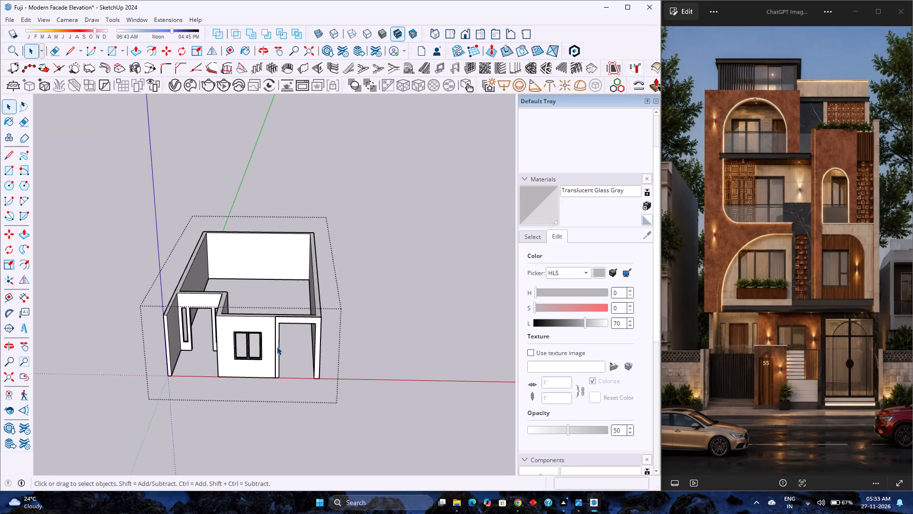
scroll(277, 346, "up", 2)
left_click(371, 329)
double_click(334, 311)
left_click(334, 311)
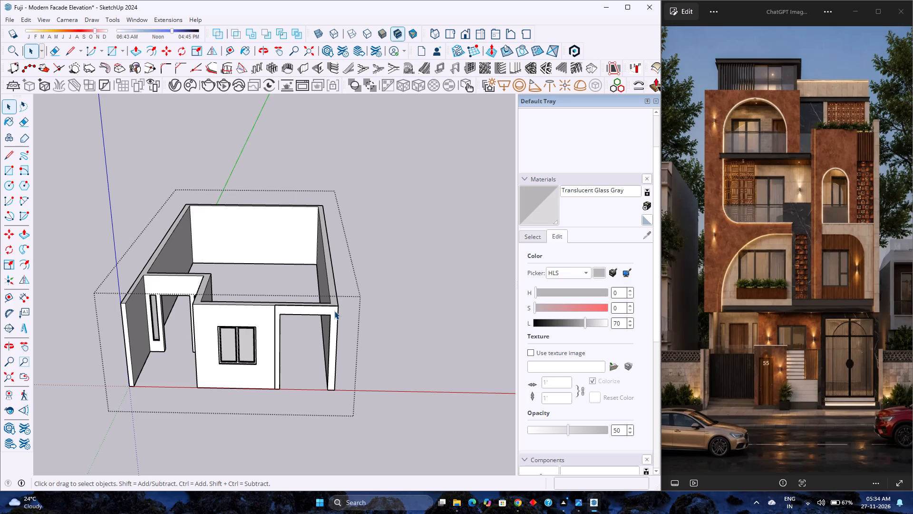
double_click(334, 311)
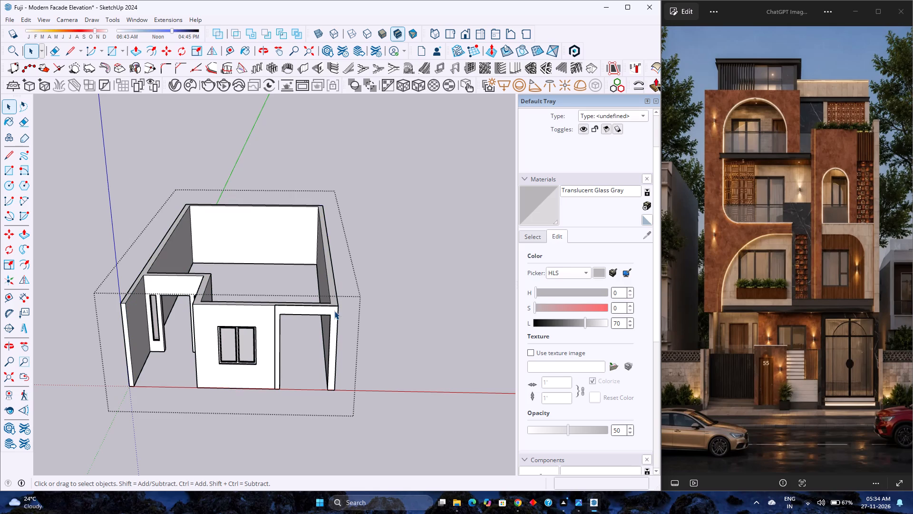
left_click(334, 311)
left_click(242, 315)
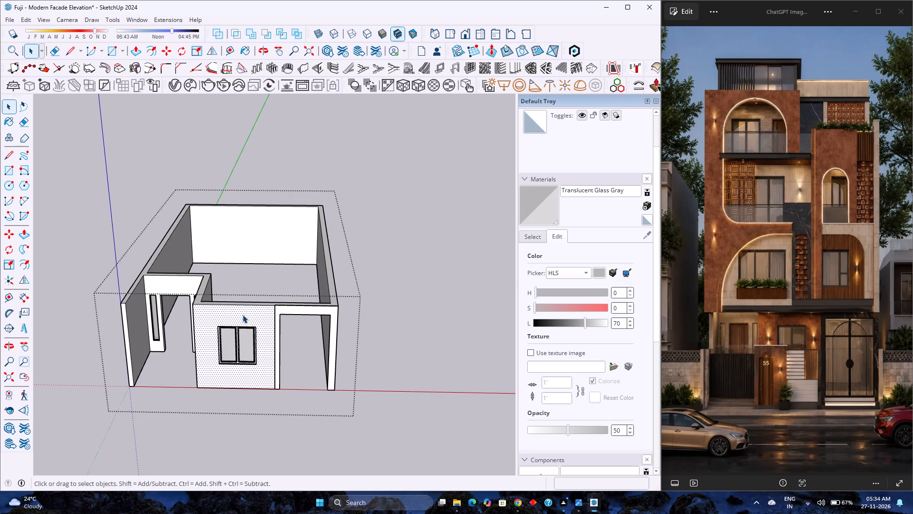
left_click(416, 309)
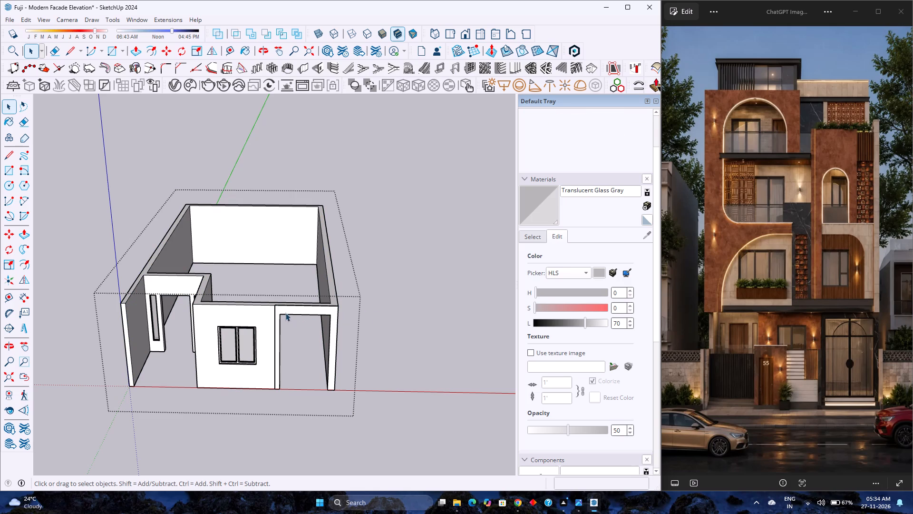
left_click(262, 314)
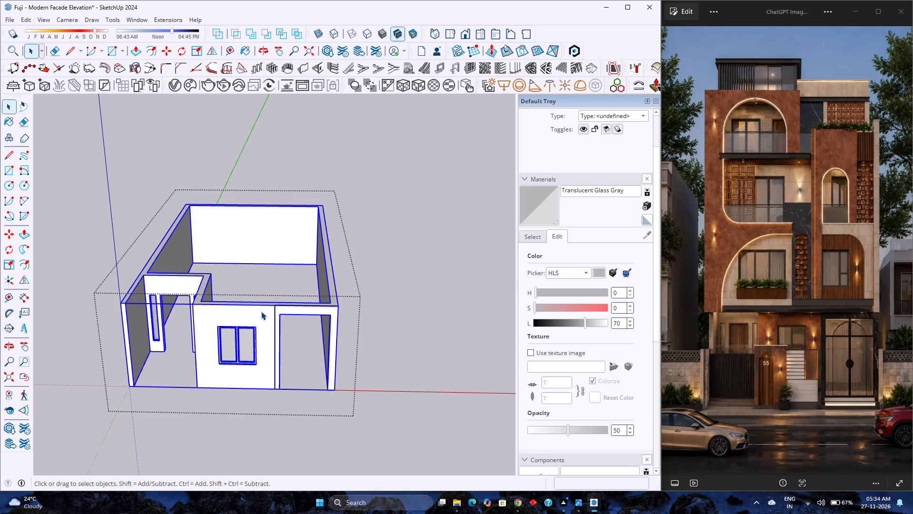
Draw a 22' 6" by 40' rectangle over the ground-floor wall tops, from the back outer corner to the diagonally opposite front outer corner.
scroll(246, 254, "down", 2)
middle_click_drag(246, 259, 260, 343)
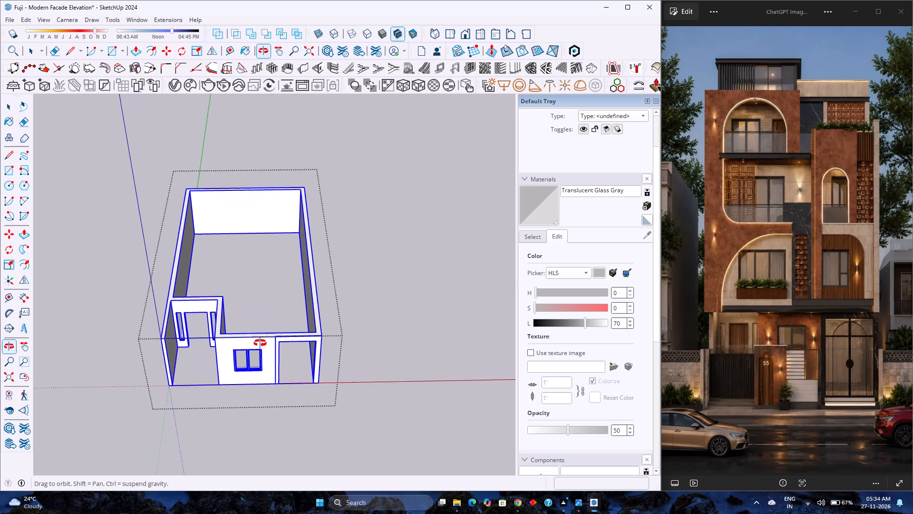
middle_click_drag(260, 343, 260, 363)
middle_click(260, 363)
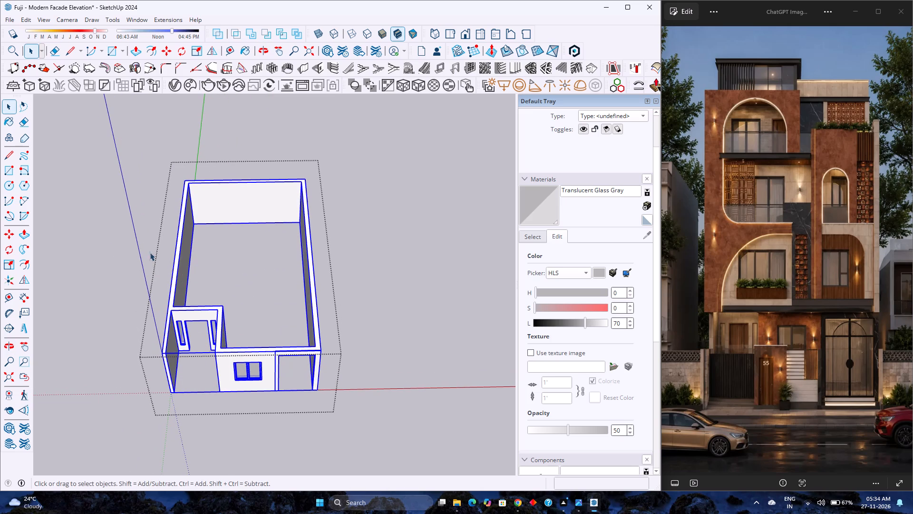
left_click(111, 52)
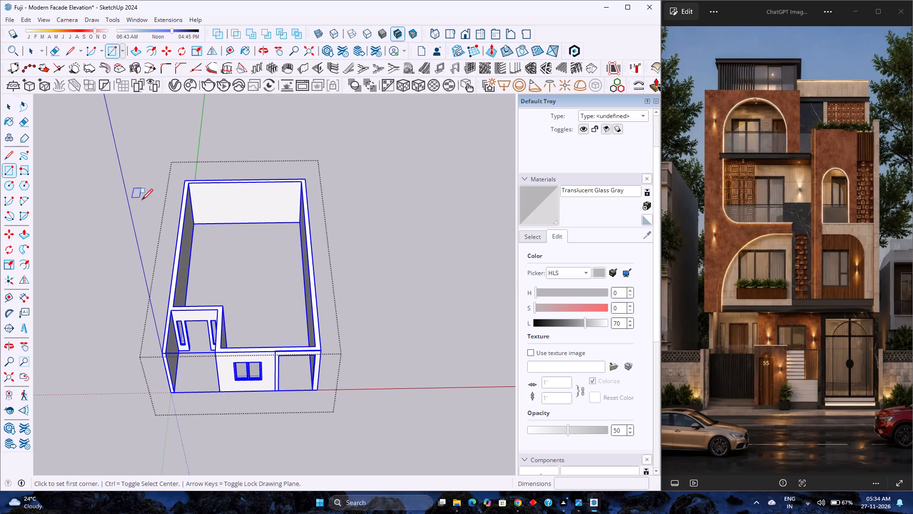
left_click(184, 181)
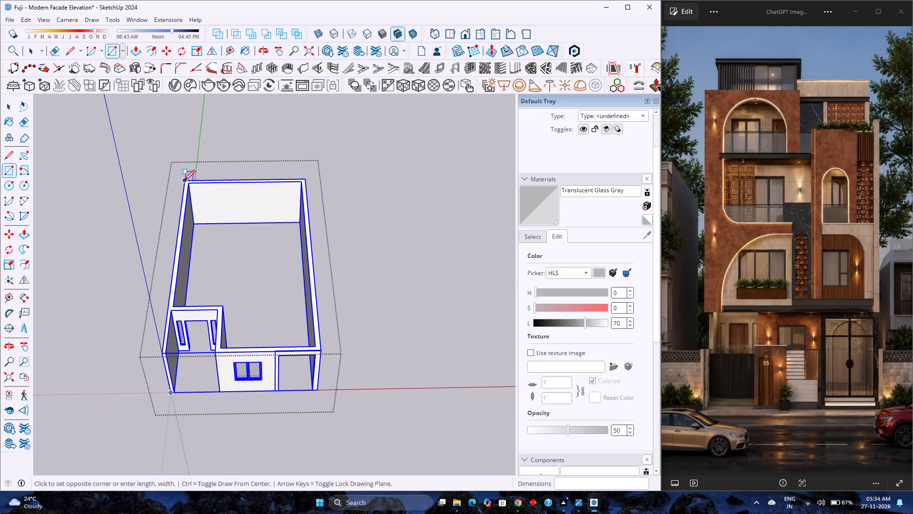
scroll(318, 350, "up", 4)
left_click(320, 349)
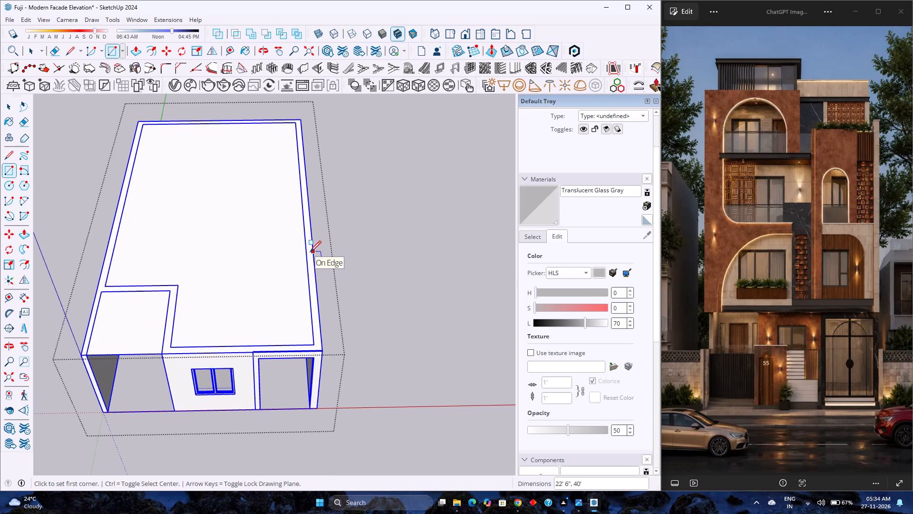
Group the new roof rectangle's face together with its edges.
key("space")
double_click(255, 244)
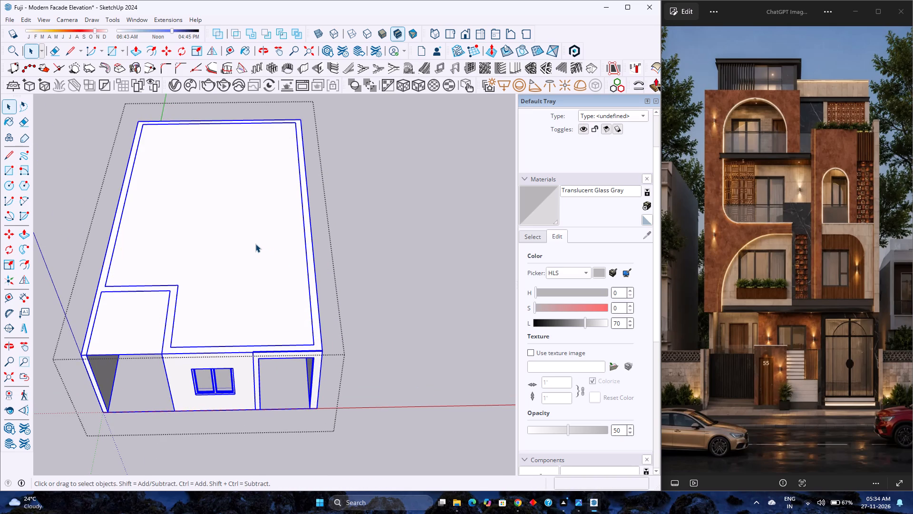
right_click(255, 244)
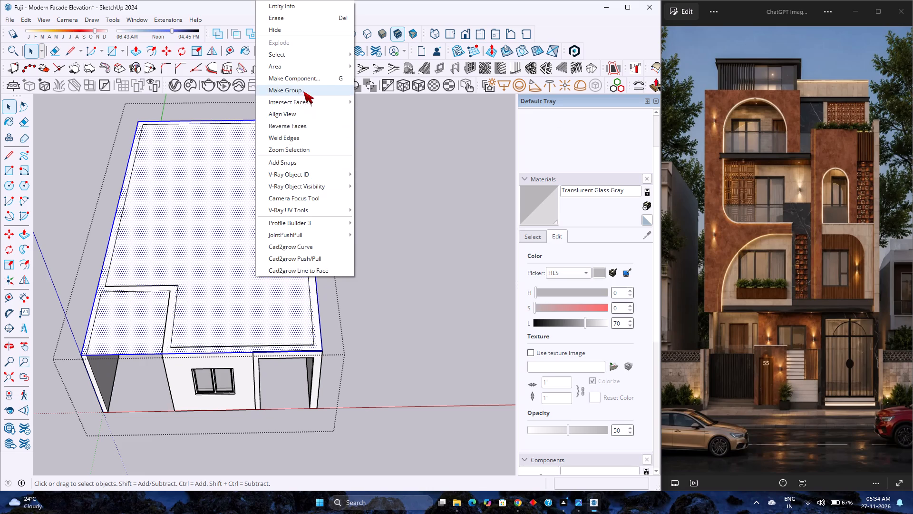
left_click(303, 91)
Extrude the face inside the roof group 6" upward to form the slab over the ground floor.
double_click(226, 182)
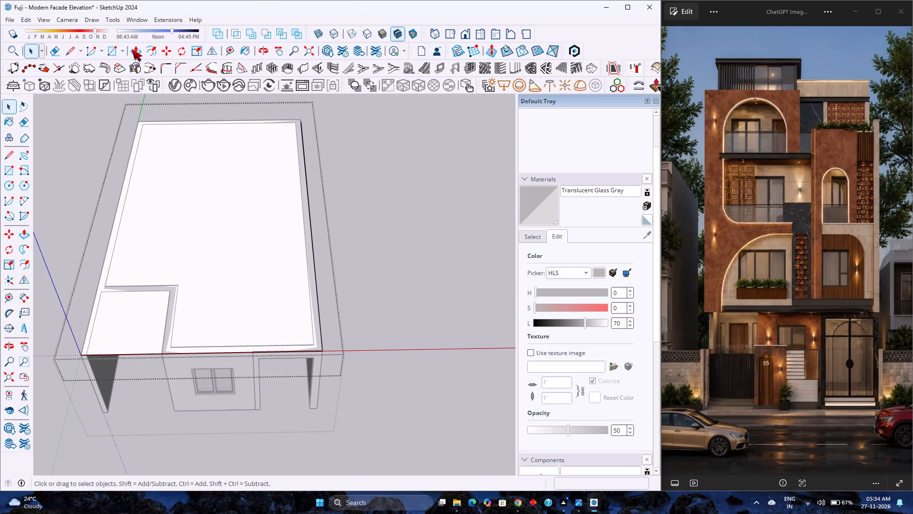
left_click(133, 54)
left_click(223, 202)
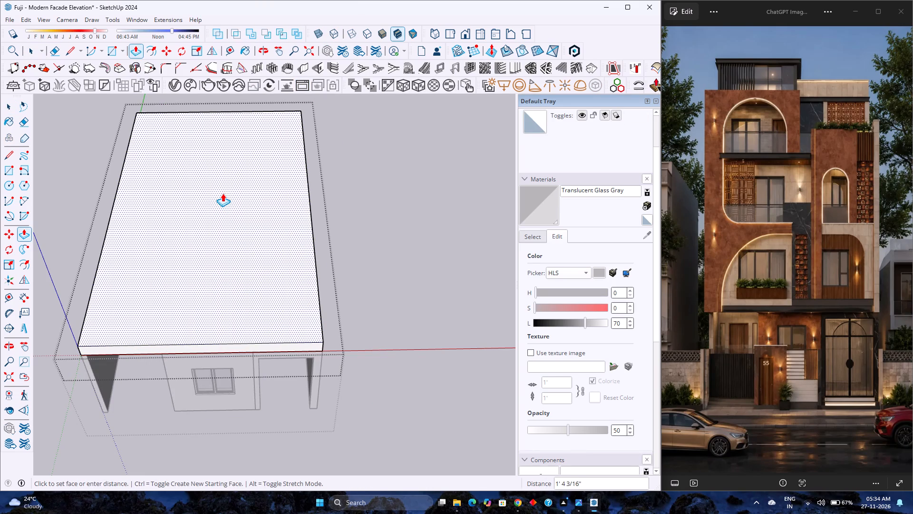
key("6")
key("Return")
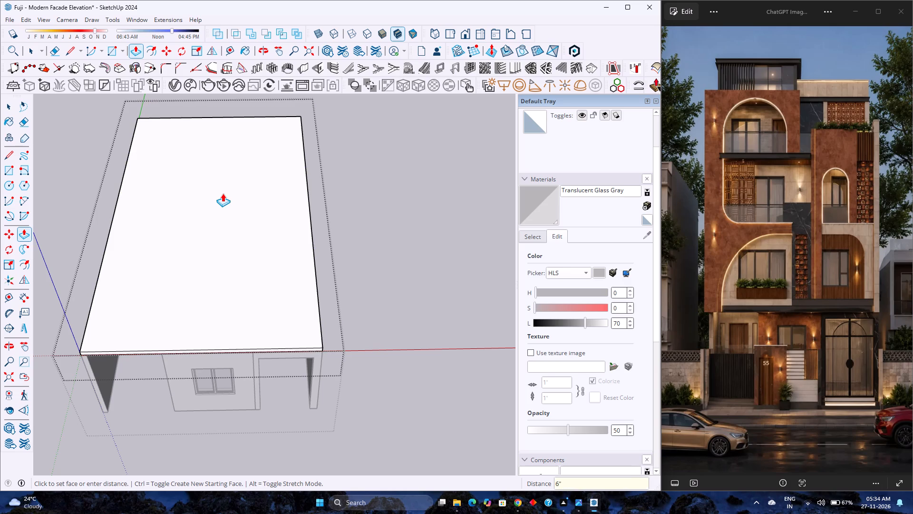
Finish editing the slab group over the ground floor and return to the whole model.
key("space")
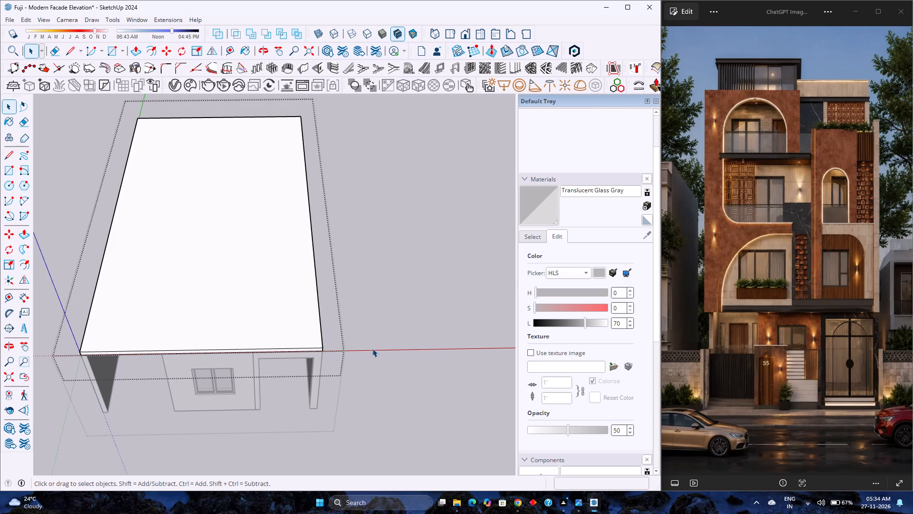
left_click(390, 355)
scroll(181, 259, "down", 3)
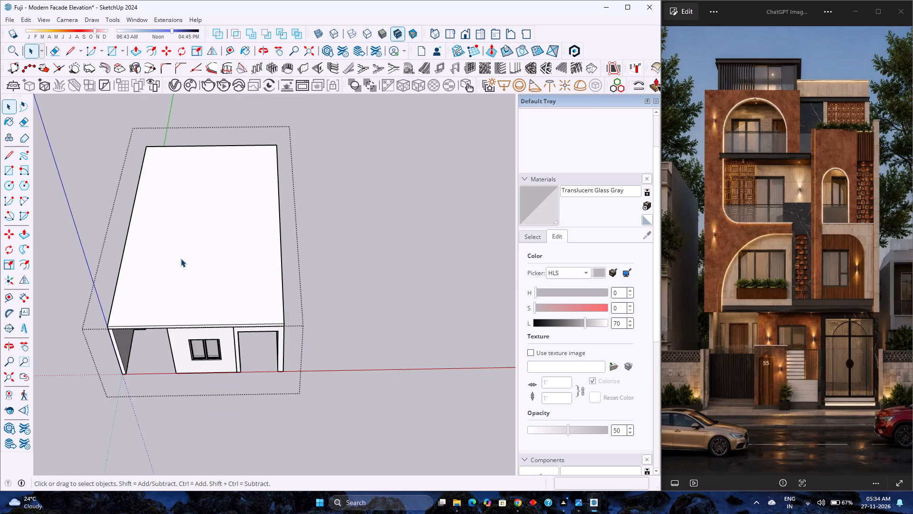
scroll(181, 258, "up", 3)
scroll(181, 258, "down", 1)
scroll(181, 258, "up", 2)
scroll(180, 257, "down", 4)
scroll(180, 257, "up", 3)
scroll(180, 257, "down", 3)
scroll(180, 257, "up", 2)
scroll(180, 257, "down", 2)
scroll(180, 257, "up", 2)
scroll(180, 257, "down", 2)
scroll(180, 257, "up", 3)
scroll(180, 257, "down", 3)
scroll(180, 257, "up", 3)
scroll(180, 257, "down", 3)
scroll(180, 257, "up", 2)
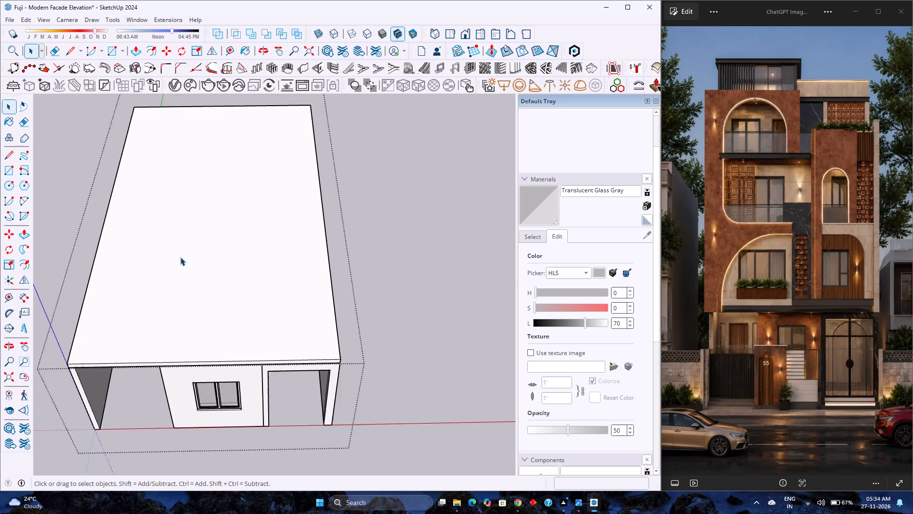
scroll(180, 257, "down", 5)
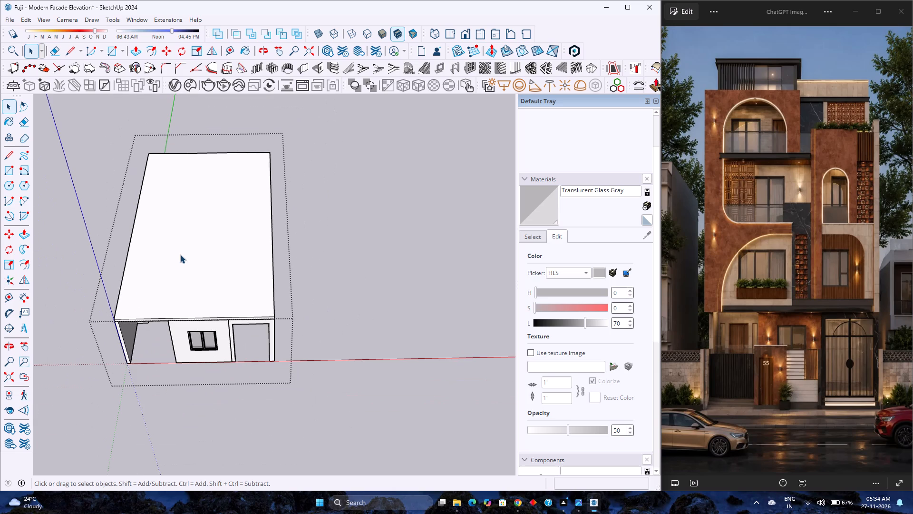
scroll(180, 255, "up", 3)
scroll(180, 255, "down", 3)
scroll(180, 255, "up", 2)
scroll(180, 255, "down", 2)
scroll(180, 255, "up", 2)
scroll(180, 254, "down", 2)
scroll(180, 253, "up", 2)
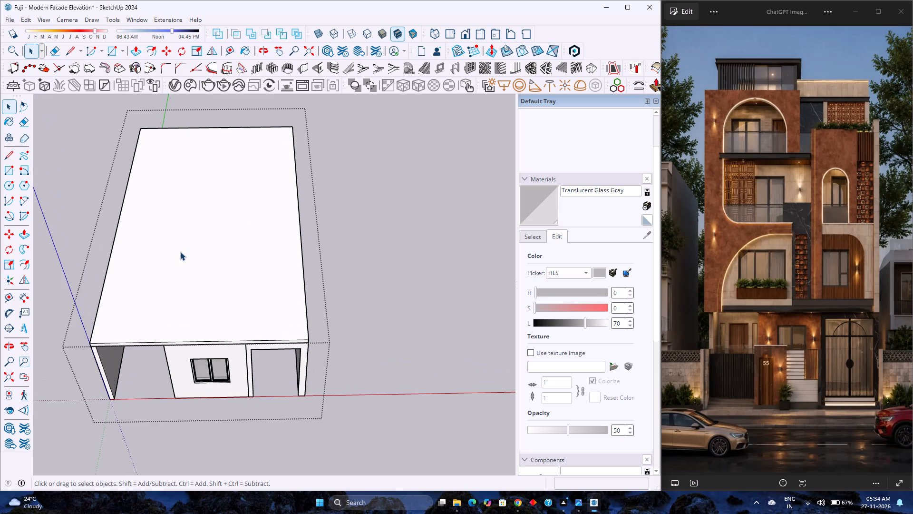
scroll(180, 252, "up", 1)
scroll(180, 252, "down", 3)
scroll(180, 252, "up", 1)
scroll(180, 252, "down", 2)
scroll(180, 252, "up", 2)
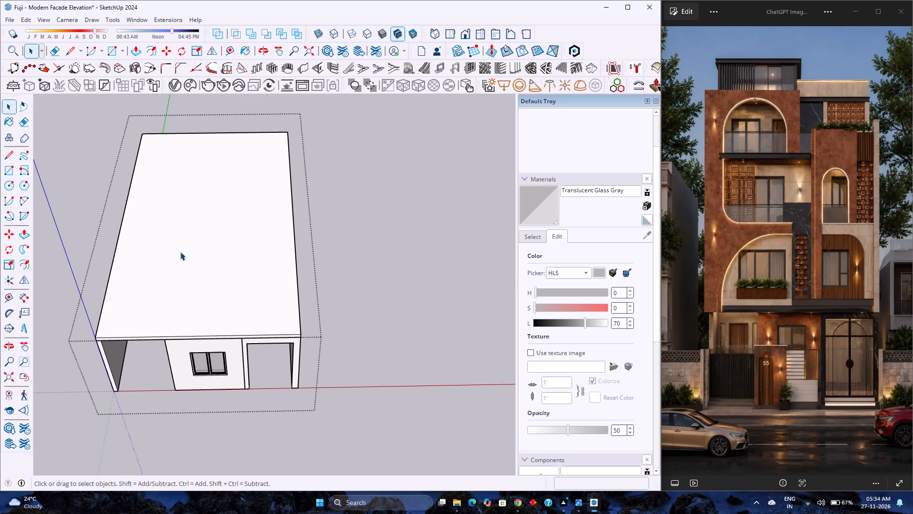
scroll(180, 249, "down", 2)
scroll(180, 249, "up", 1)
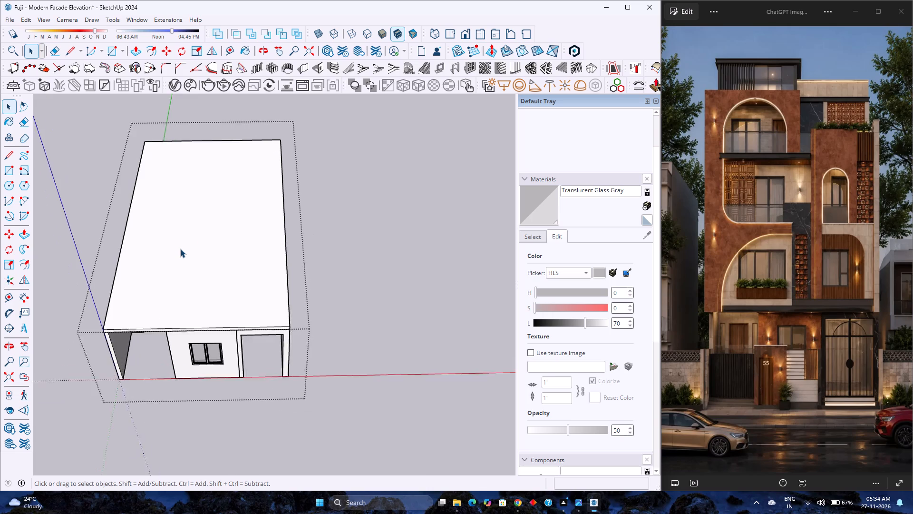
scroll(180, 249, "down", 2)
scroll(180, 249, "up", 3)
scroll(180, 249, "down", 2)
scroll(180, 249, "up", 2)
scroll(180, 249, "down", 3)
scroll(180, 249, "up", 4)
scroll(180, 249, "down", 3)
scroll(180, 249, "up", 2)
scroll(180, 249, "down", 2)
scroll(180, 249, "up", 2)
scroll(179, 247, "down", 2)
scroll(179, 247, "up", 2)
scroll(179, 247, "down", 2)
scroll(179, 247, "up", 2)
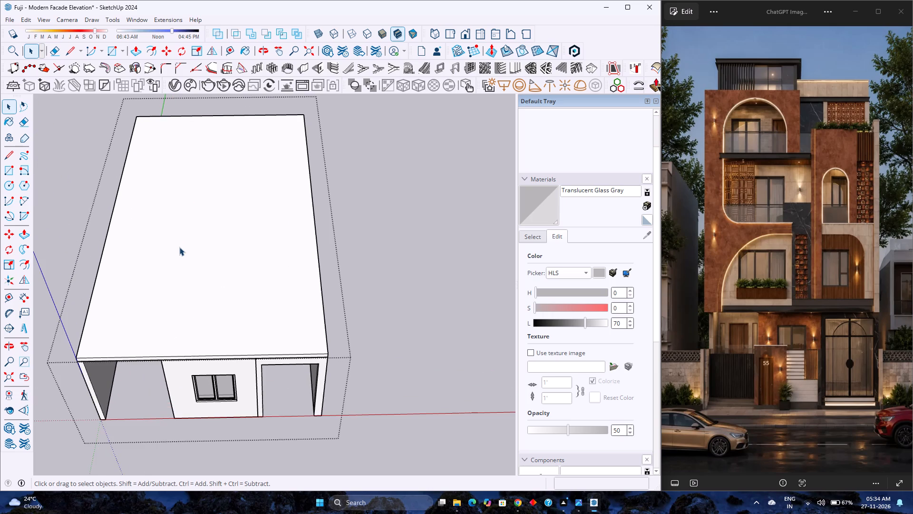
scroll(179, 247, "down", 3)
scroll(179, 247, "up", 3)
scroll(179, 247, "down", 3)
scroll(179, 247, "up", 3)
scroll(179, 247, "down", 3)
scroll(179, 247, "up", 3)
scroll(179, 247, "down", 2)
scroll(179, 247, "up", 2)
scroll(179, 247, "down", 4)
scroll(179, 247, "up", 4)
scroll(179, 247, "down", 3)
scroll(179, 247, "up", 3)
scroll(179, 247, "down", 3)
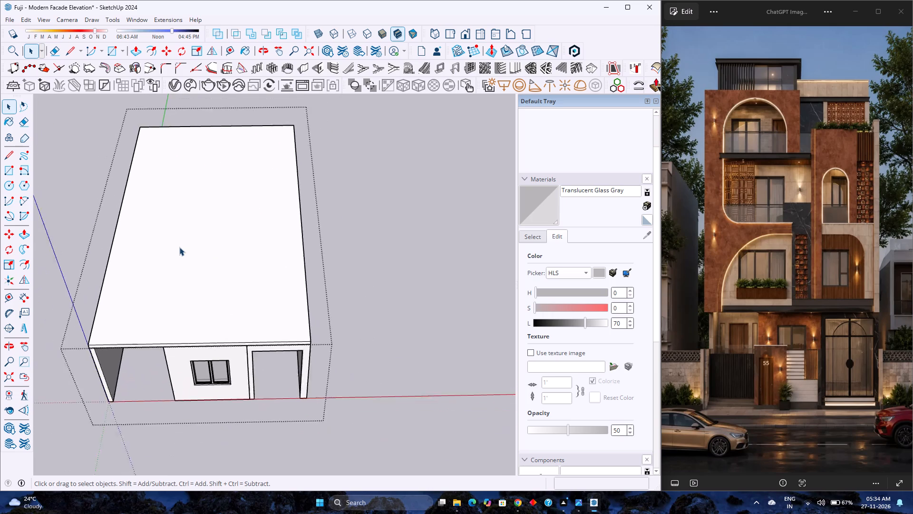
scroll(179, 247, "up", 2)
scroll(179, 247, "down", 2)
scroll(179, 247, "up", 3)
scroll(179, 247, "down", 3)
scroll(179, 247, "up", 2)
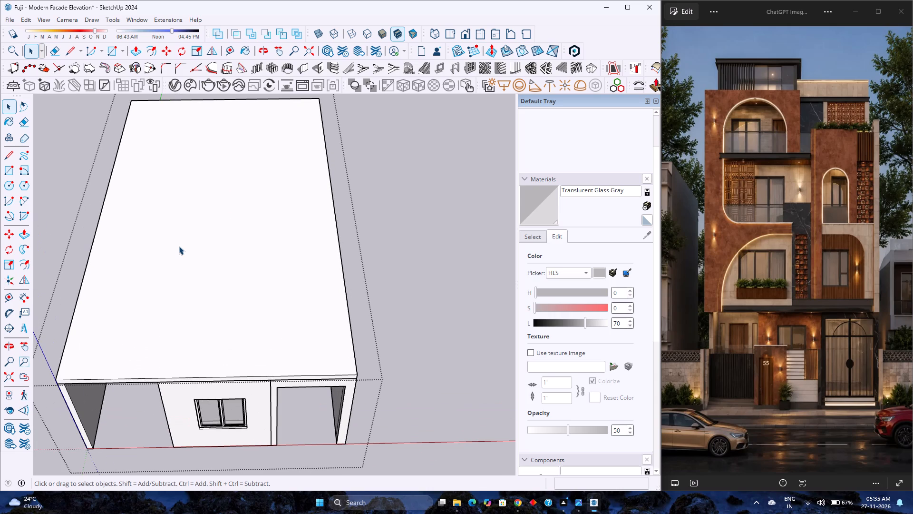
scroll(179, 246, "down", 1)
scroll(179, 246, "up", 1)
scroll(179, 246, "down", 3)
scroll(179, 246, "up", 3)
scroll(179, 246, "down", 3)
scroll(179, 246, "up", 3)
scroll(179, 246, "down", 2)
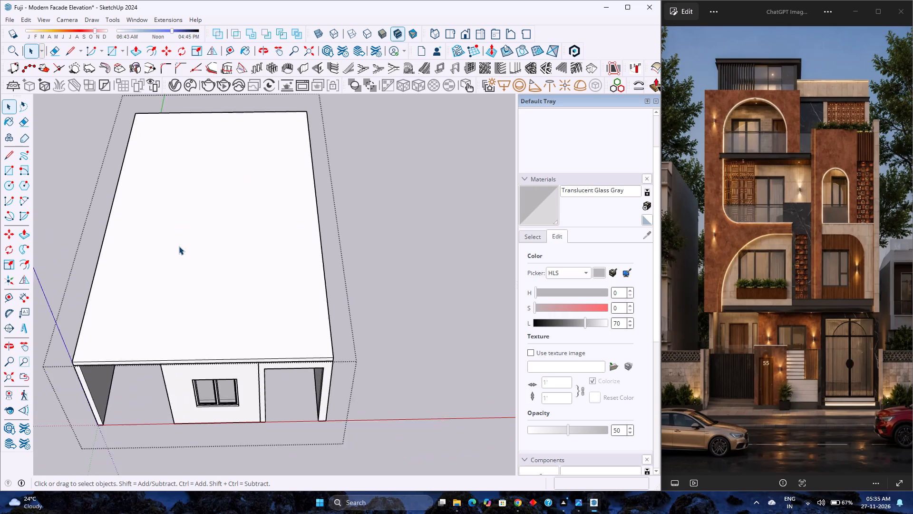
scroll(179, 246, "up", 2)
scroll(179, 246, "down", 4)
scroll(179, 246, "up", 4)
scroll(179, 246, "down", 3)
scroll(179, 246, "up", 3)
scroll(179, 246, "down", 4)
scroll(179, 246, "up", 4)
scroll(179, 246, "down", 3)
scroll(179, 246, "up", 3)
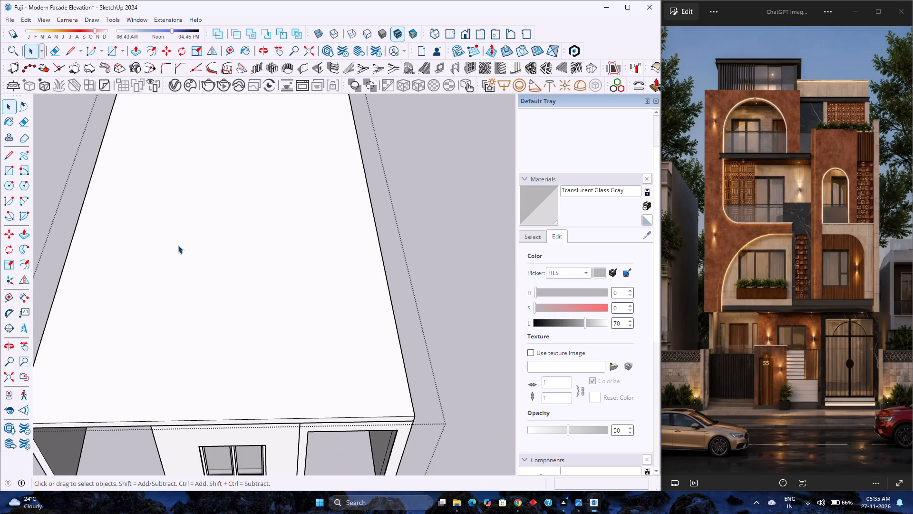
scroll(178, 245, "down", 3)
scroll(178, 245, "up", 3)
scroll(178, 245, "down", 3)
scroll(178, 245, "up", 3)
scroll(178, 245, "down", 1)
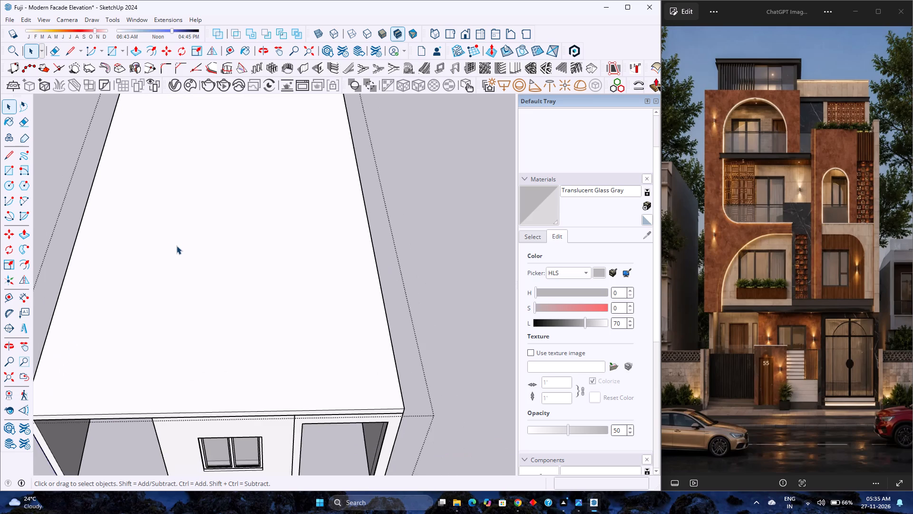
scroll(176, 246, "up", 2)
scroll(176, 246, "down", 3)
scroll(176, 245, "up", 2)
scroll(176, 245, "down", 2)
Draw a 40' by 22' 6" rectangle over the slab's top, from its back corner to the diagonally opposite front corner.
middle_click(176, 243)
middle_click_drag(176, 244, 180, 289)
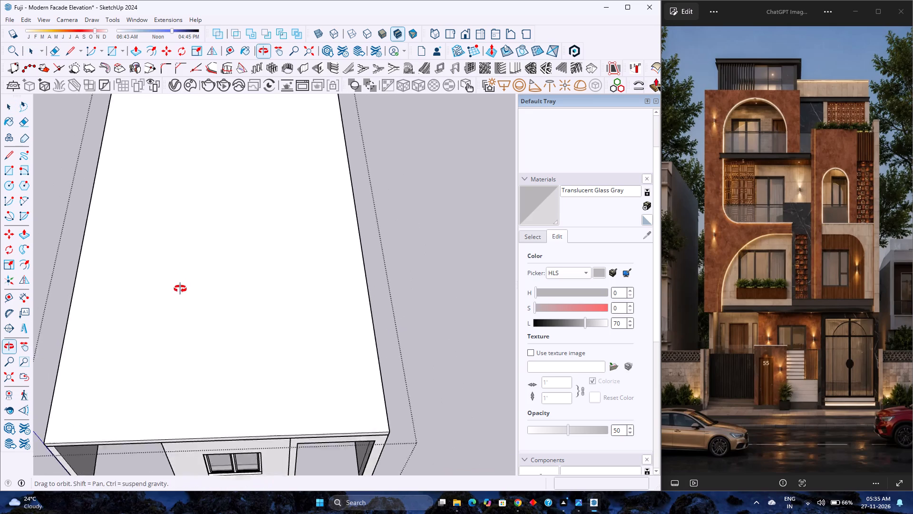
middle_click_drag(180, 289, 180, 292)
middle_click(180, 292)
scroll(179, 288, "down", 7)
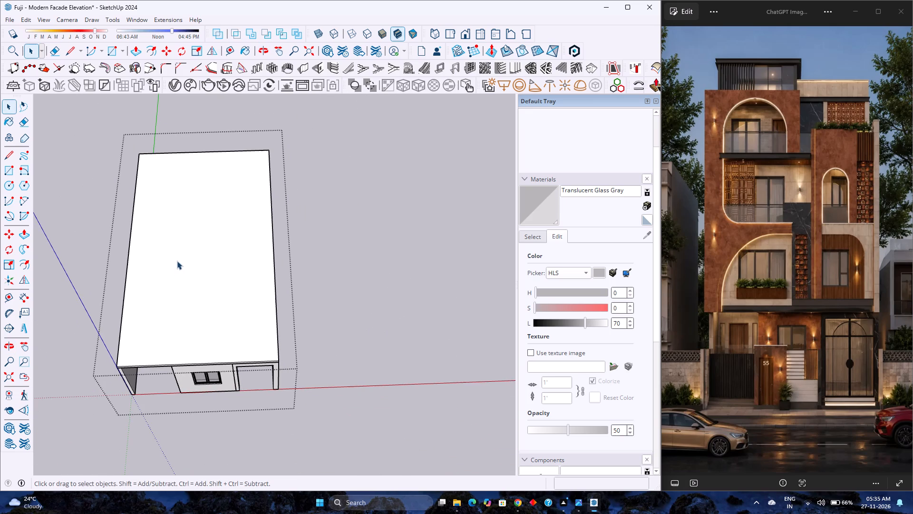
left_click(177, 261)
left_click(107, 58)
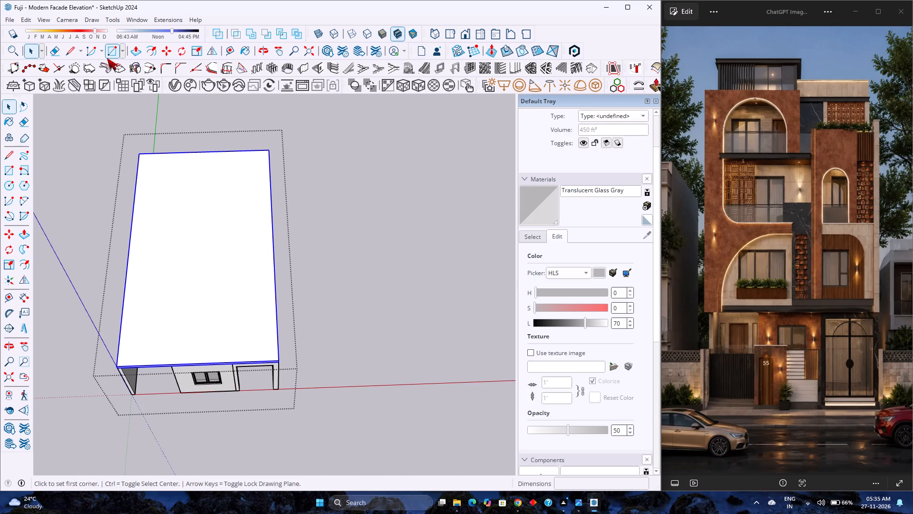
left_click(137, 154)
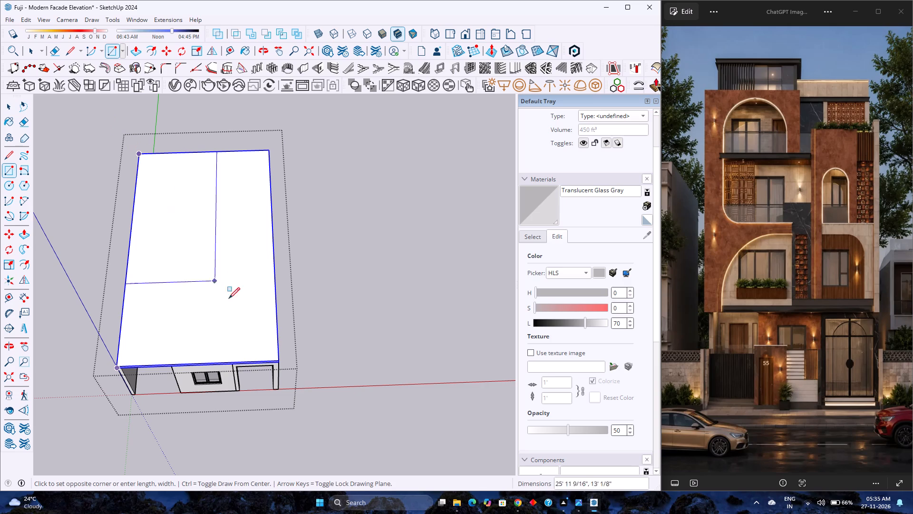
left_click(280, 361)
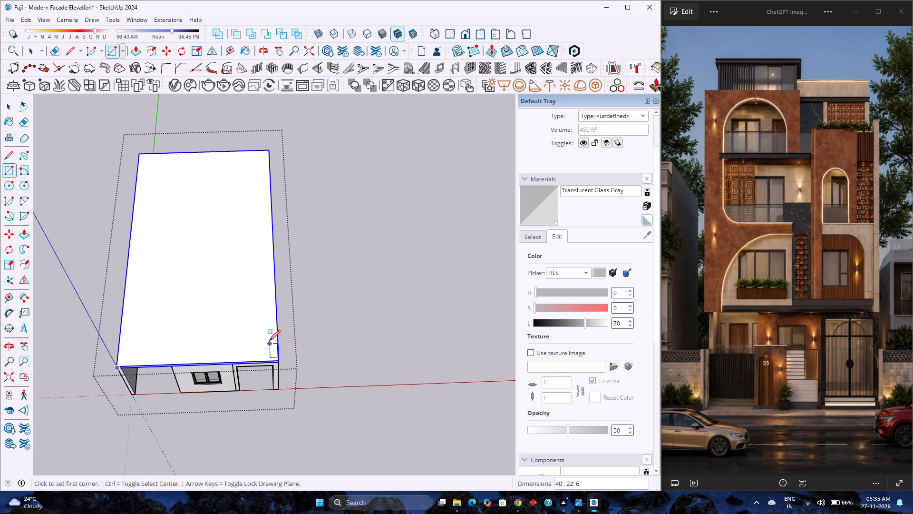
Group the new rectangle's face on top of the slab together with its edges.
key("space")
double_click(241, 293)
right_click(241, 293)
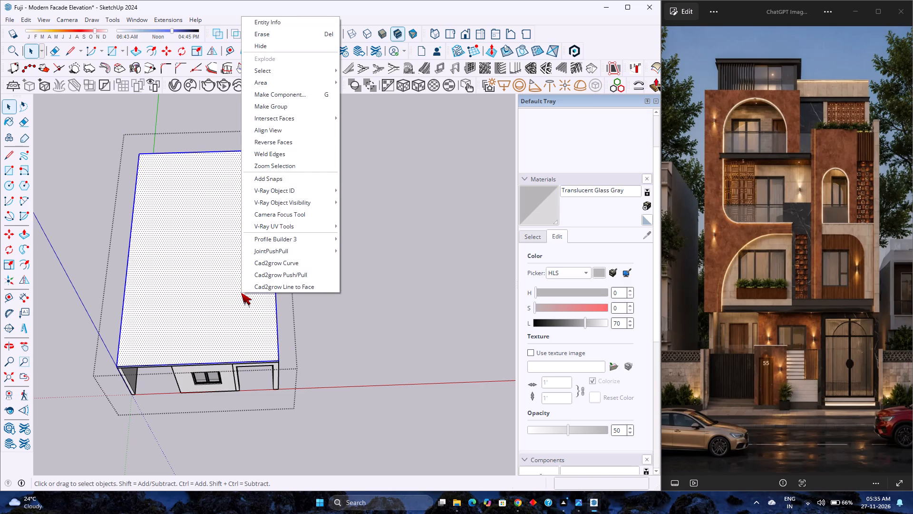
left_click(285, 102)
Inside the new group, offset the rectangle's outline 9" inward for the first-floor wall thickness.
double_click(208, 197)
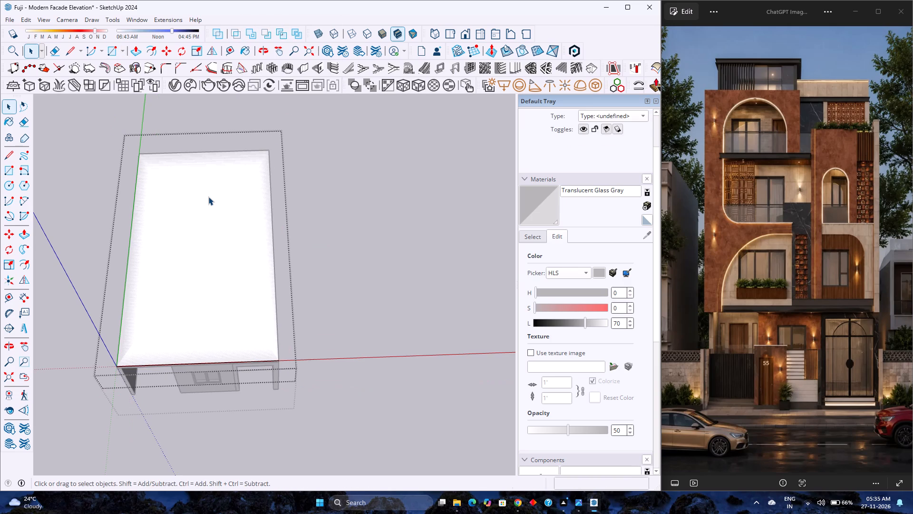
left_click(153, 46)
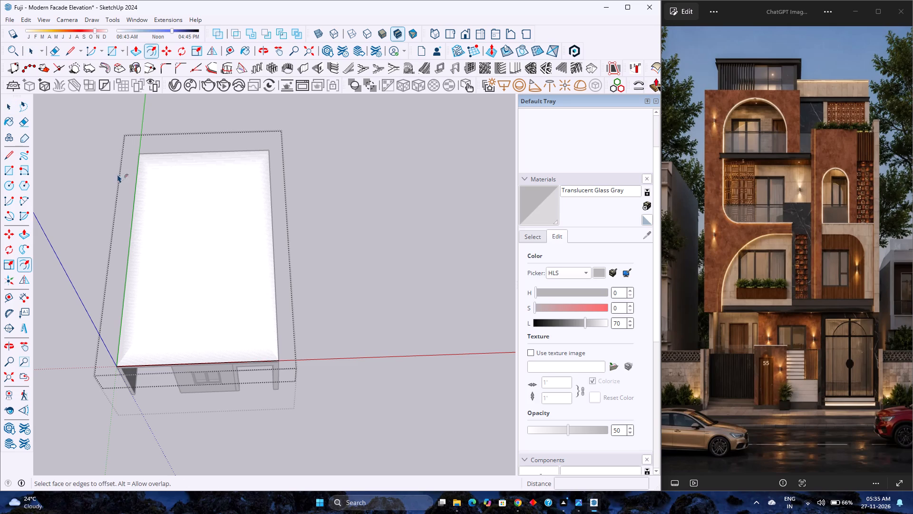
left_click(144, 210)
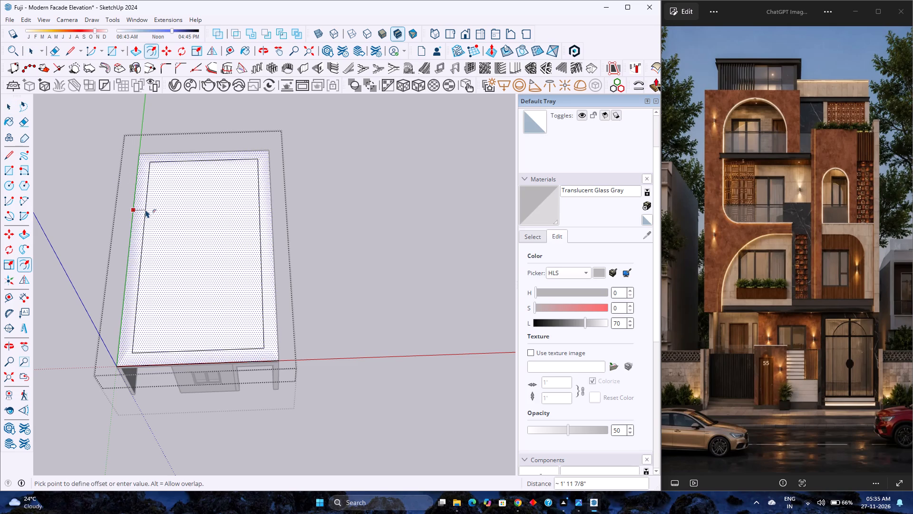
key("9")
key("Return")
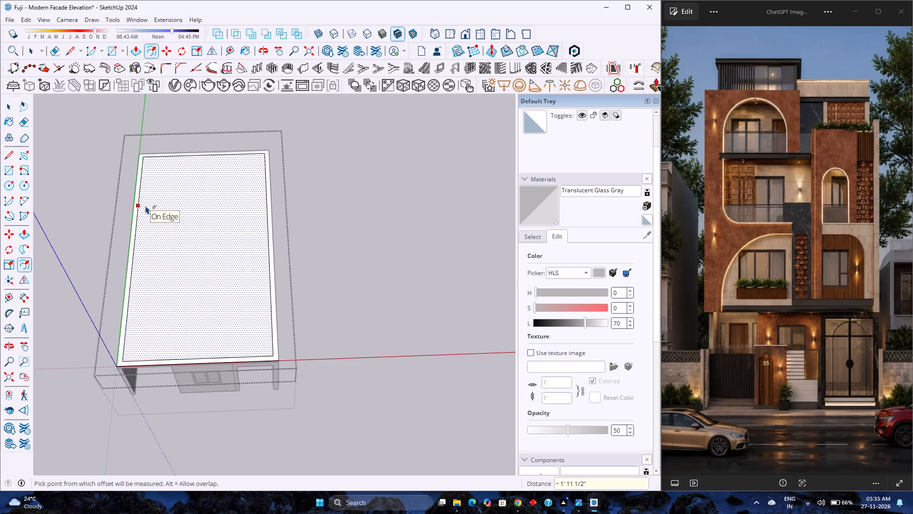
Delete the inner face of the offset rectangle, keeping only the 9" perimeter strip.
key("space")
left_click(164, 216)
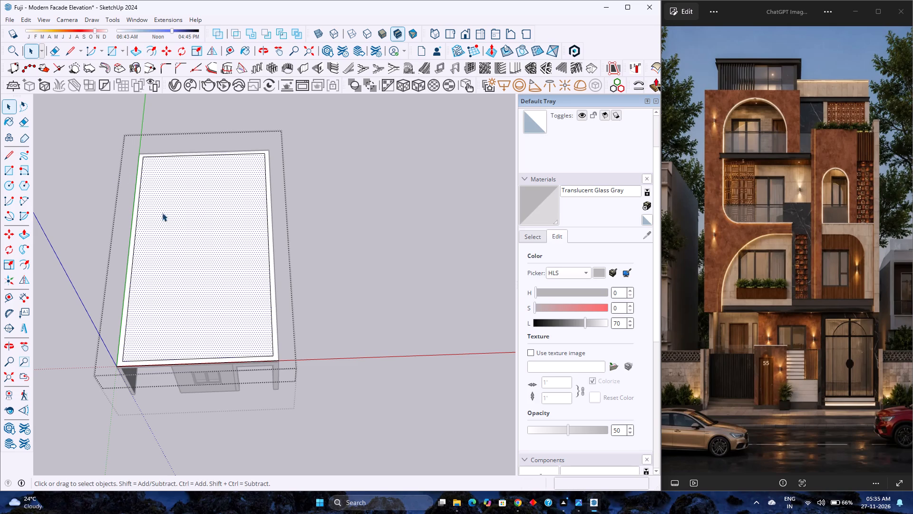
key("Delete")
Extrude the perimeter strip 10' upward to form the first-floor walls.
scroll(115, 363, "up", 3)
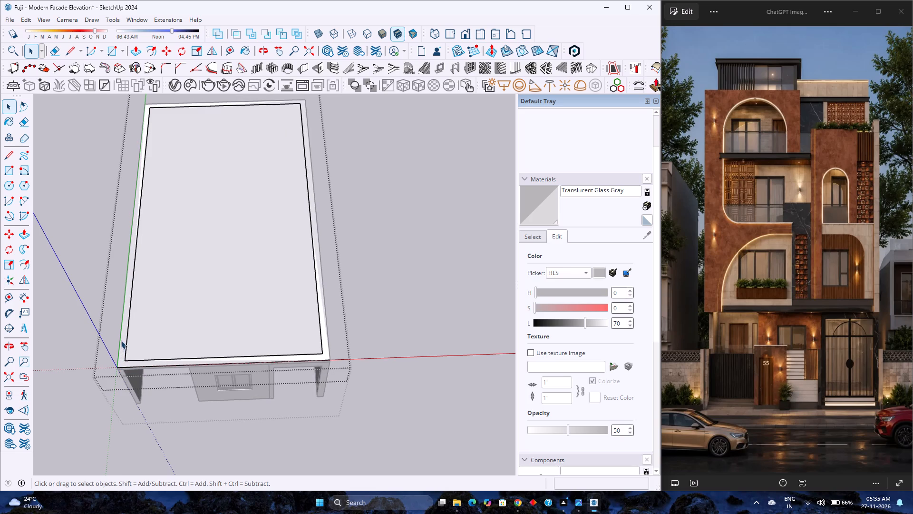
key("p")
left_click(123, 347)
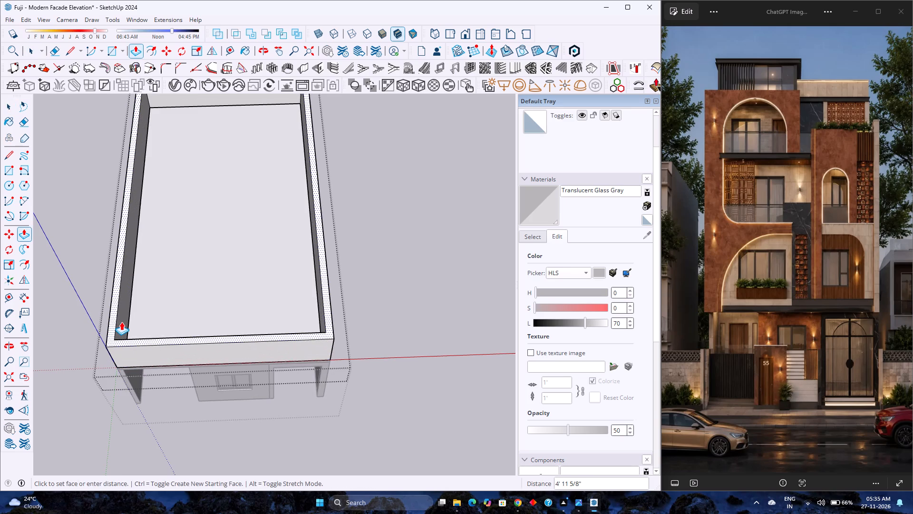
type("10")
key("apostrophe")
key("Return")
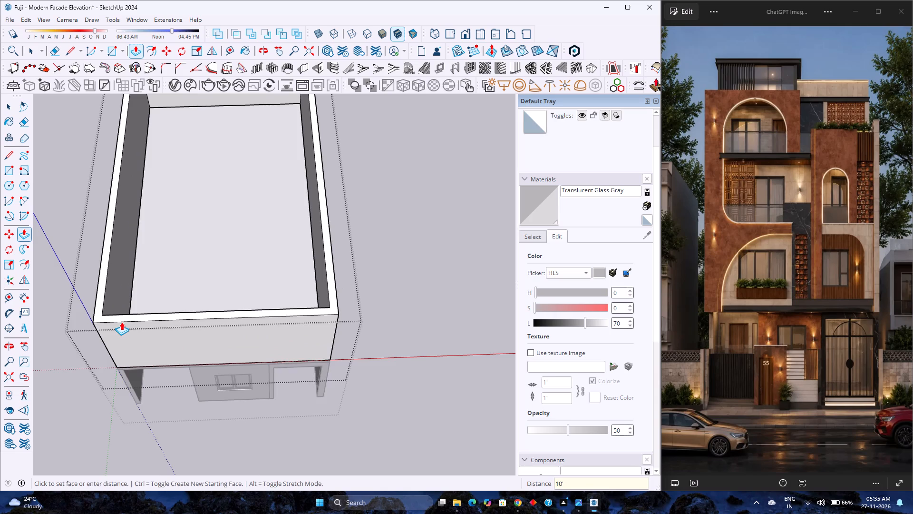
scroll(121, 322, "down", 4)
middle_click_drag(126, 353, 128, 286)
middle_click(128, 286)
key("space")
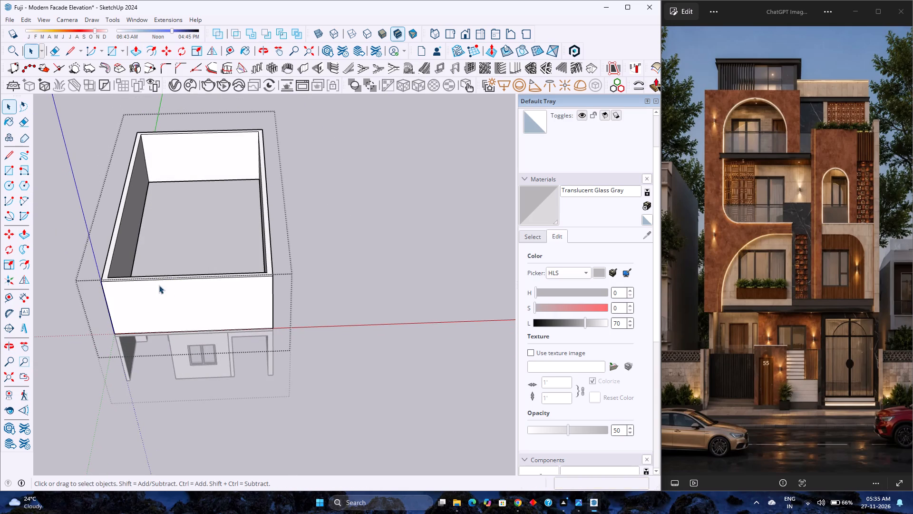
Examine the new first-floor walls from the front, above the ground-floor openings.
scroll(222, 331, "down", 3)
middle_click_drag(185, 383, 161, 257)
middle_click(161, 257)
scroll(163, 257, "up", 3)
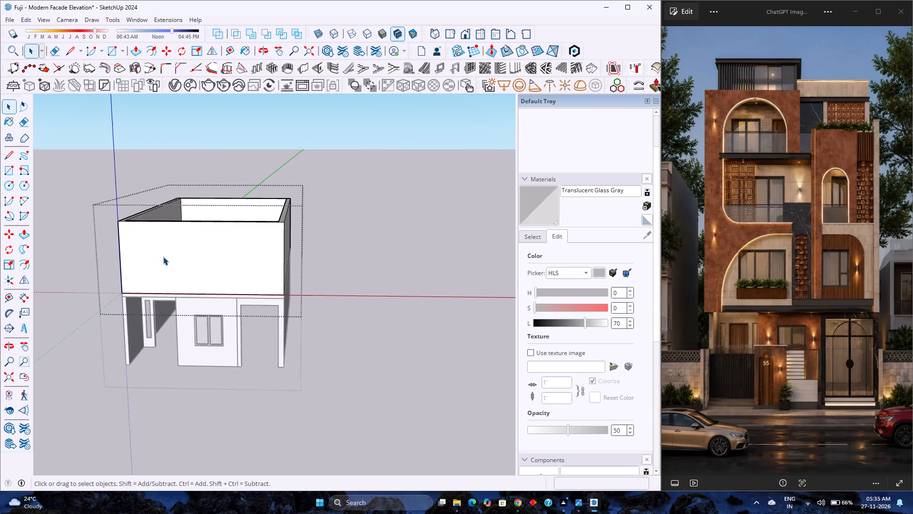
scroll(163, 257, "up", 7)
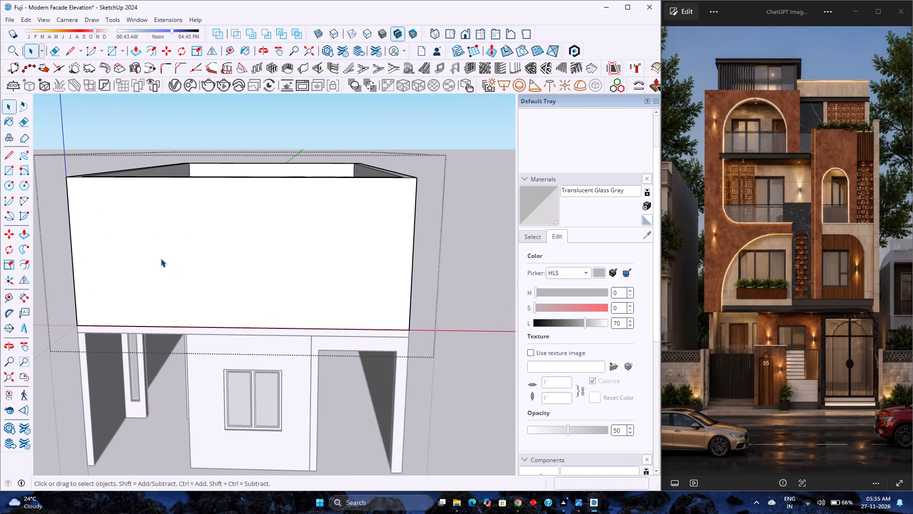
scroll(161, 256, "down", 6)
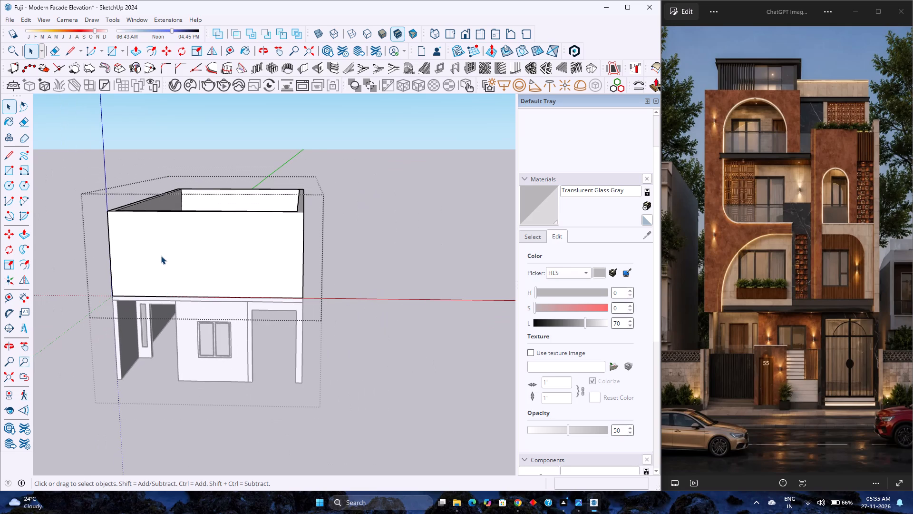
scroll(206, 247, "down", 2)
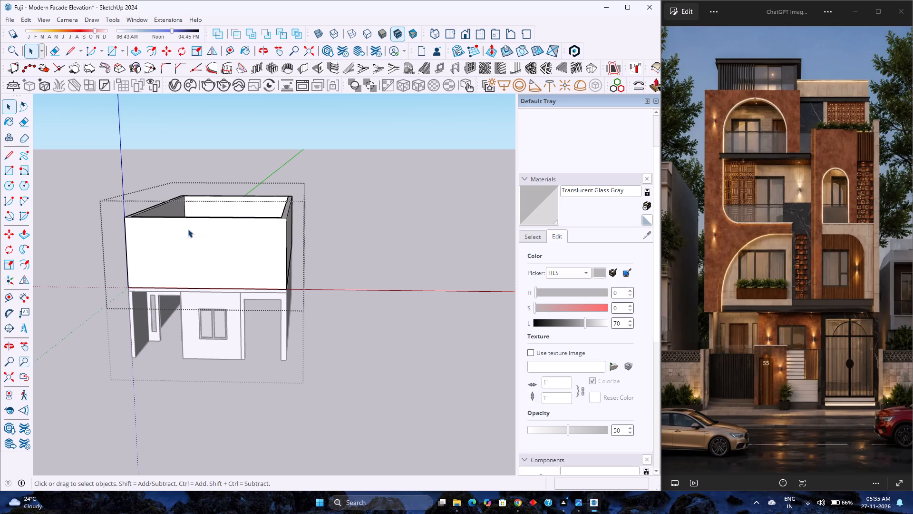
scroll(188, 223, "down", 5)
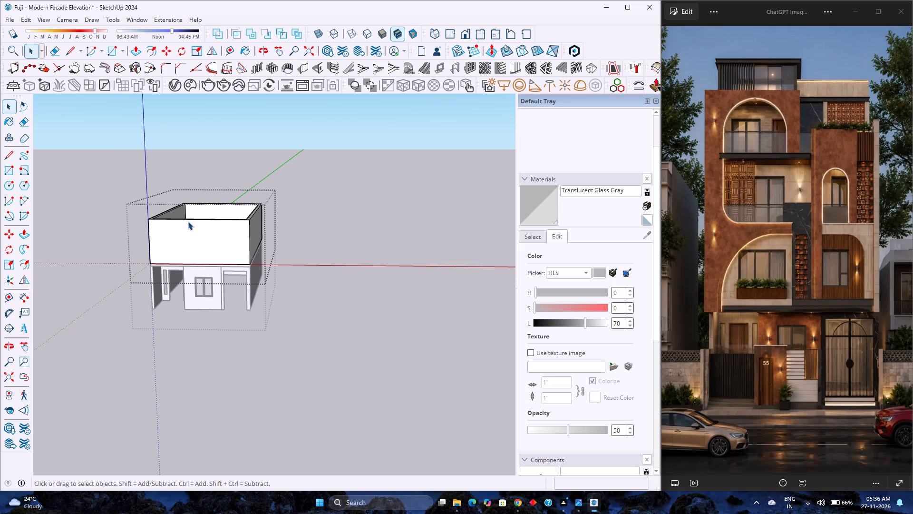
Examine the first-floor facade details in the reference image, including the arched balcony recess, patterned strip and window bays.
scroll(813, 301, "up", 8)
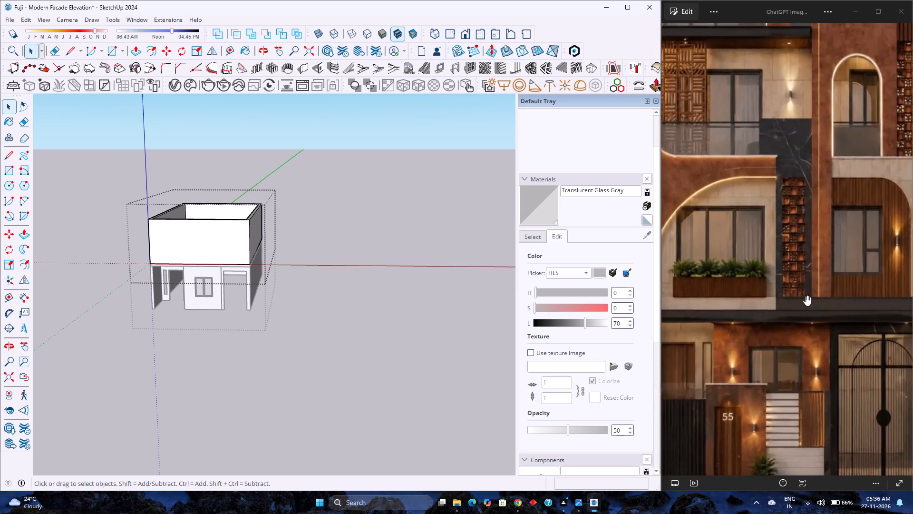
scroll(802, 293, "up", 4)
scroll(800, 292, "down", 3)
scroll(798, 290, "up", 3)
scroll(796, 287, "down", 2)
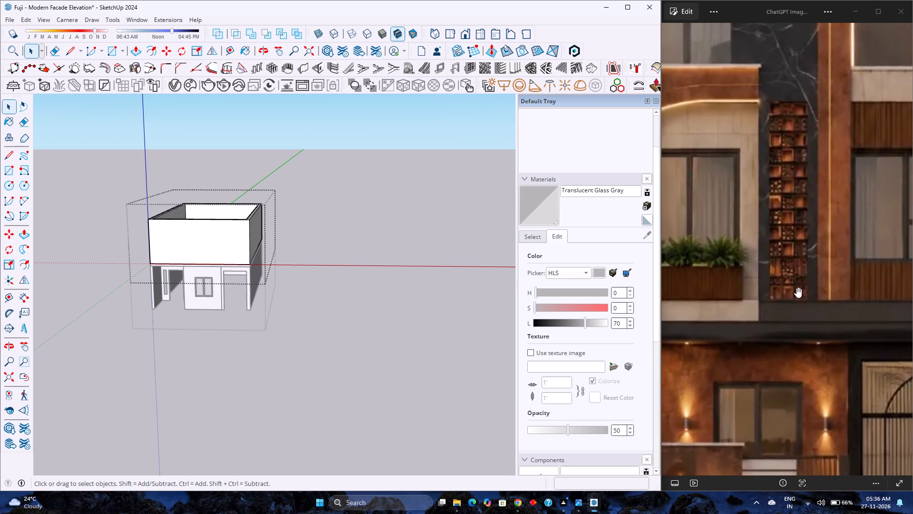
scroll(796, 287, "down", 9)
scroll(796, 287, "up", 4)
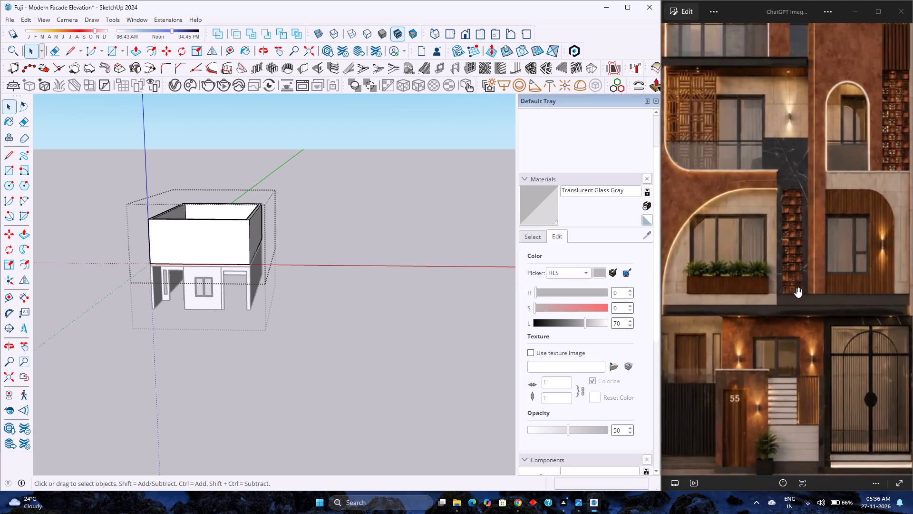
scroll(796, 287, "up", 1)
scroll(796, 287, "down", 1)
scroll(796, 287, "up", 1)
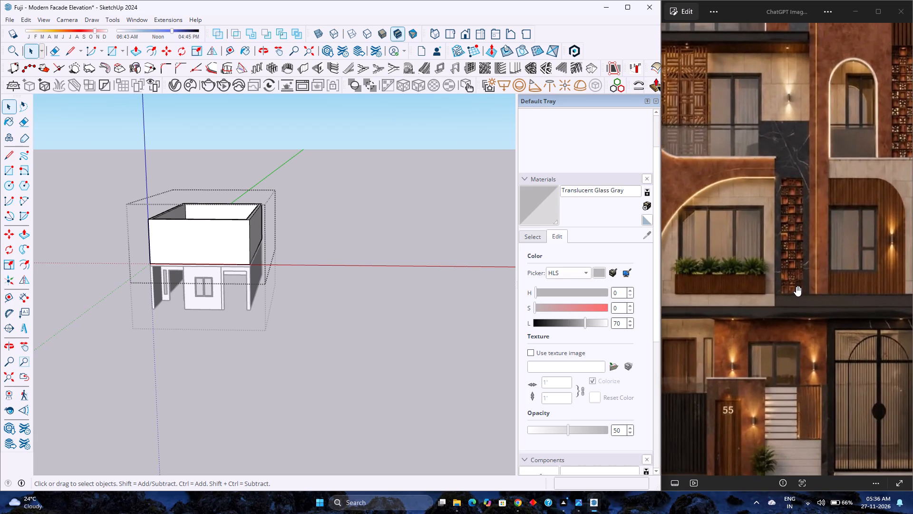
scroll(796, 286, "down", 3)
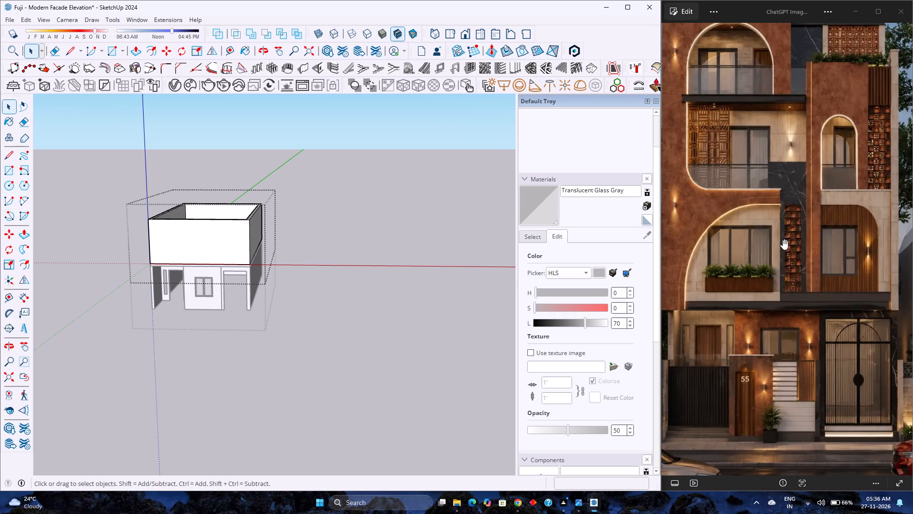
scroll(783, 237, "up", 2)
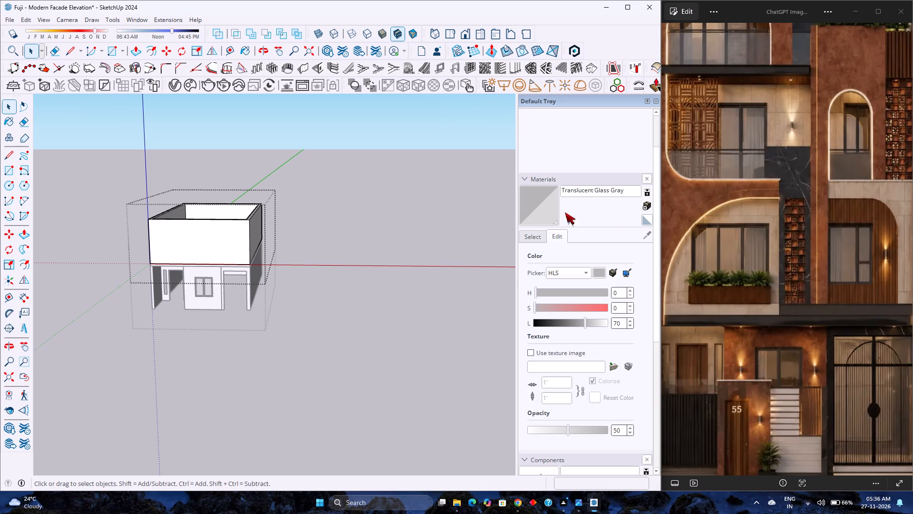
Push/Pull the inner face of the first-floor front wall 1' towards the room.
scroll(202, 215, "down", 6)
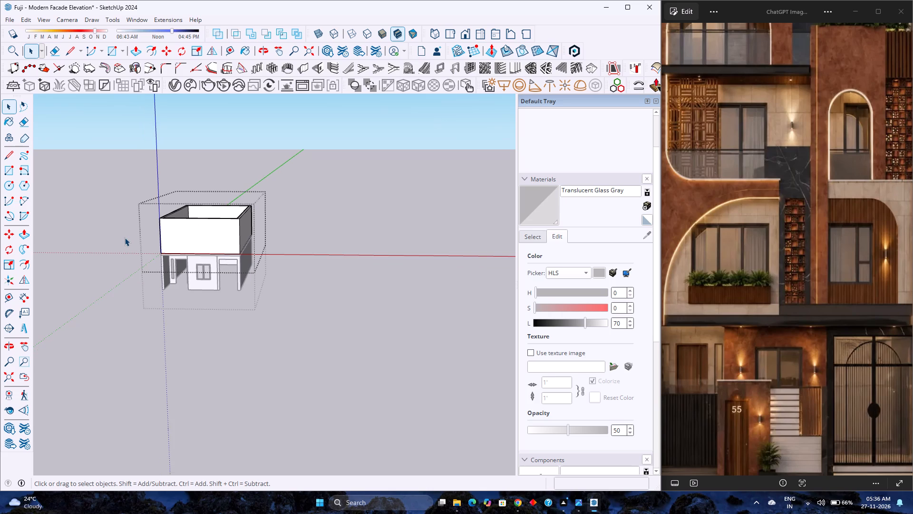
scroll(125, 237, "up", 4)
scroll(228, 232, "down", 3)
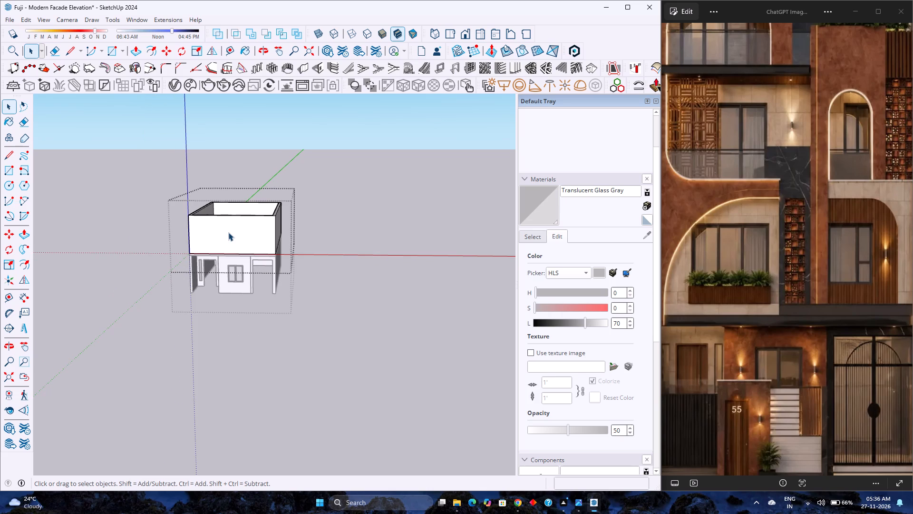
scroll(241, 232, "down", 2)
middle_click_drag(241, 232, 203, 291)
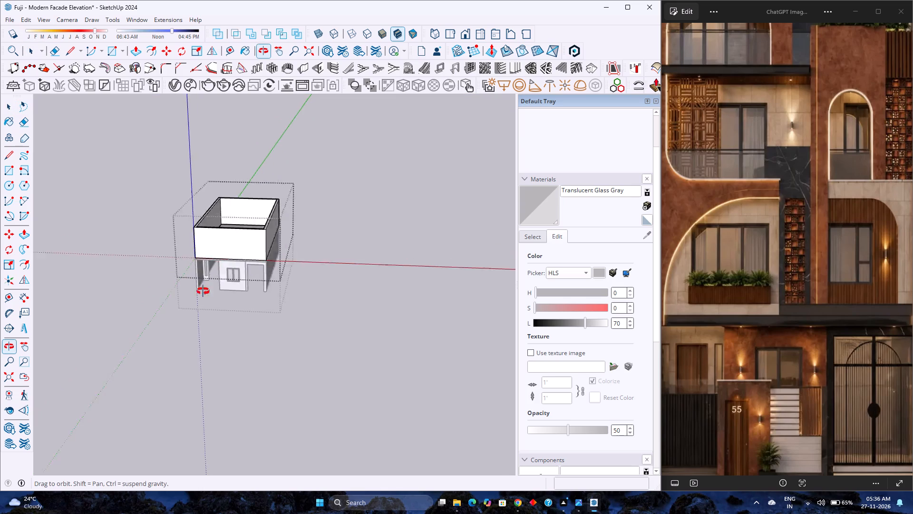
middle_click_drag(203, 291, 55, 329)
middle_click(55, 329)
middle_click(55, 328)
scroll(262, 248, "down", 7)
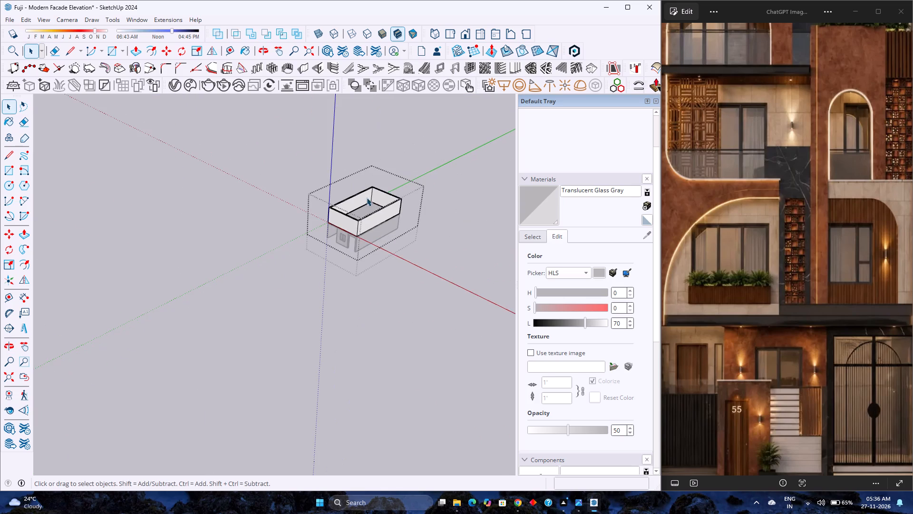
scroll(367, 195, "up", 7)
scroll(340, 224, "up", 6)
middle_click_drag(339, 225, 338, 227)
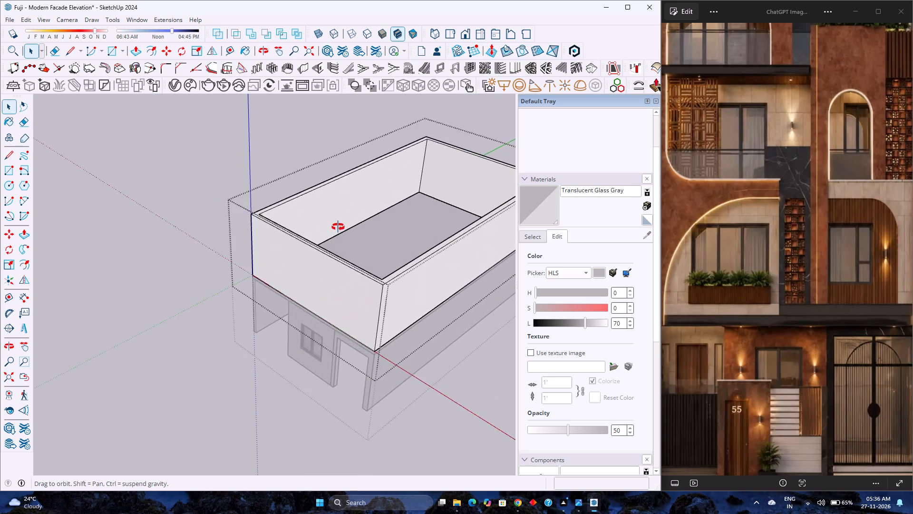
middle_click_drag(338, 227, 120, 266)
middle_click(120, 266)
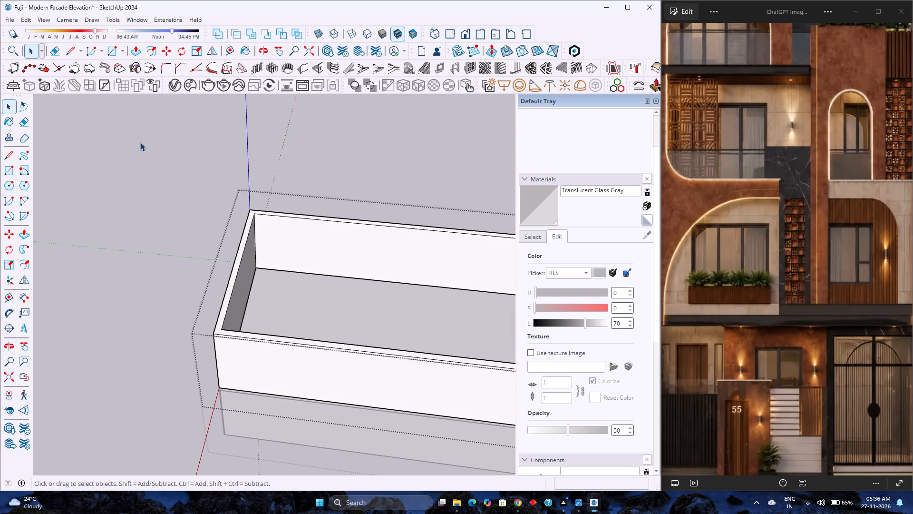
left_click(137, 50)
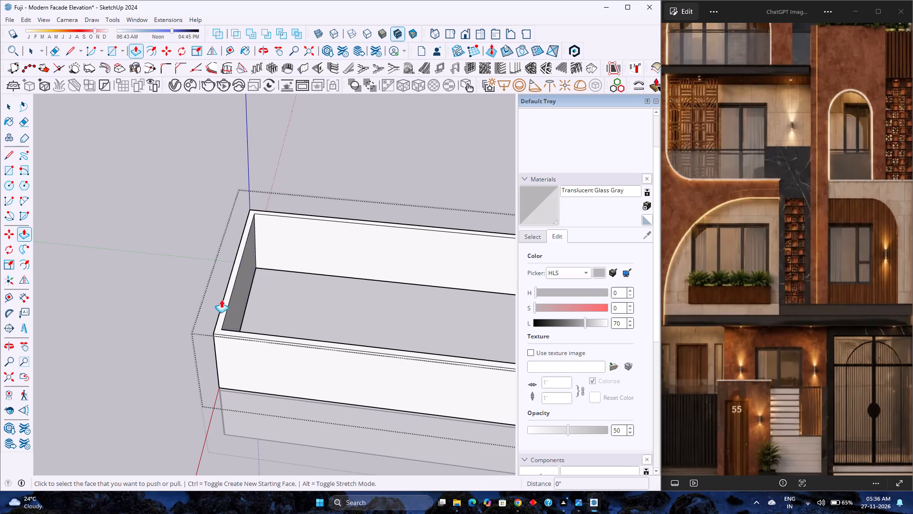
left_click(245, 293)
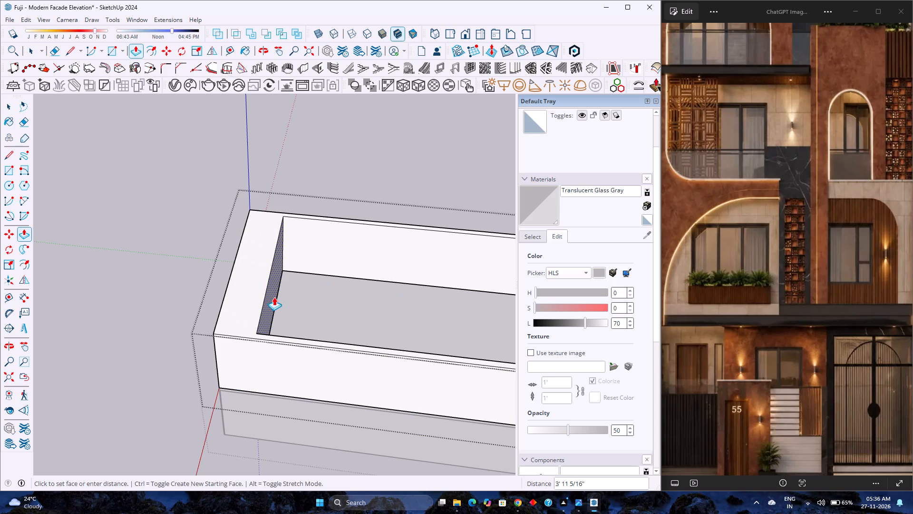
type("1'")
key("Return")
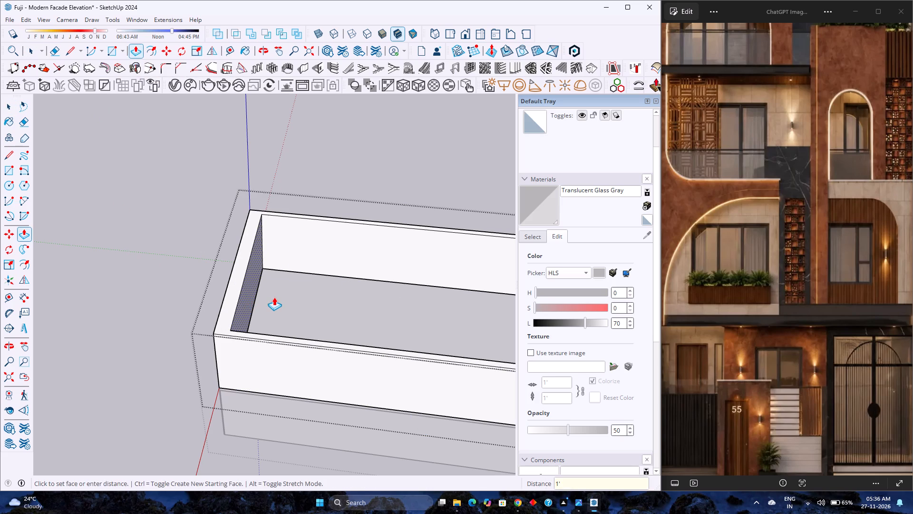
Push/Pull the outer face of the first-floor front wall 1' inward, setting the wall back from the slab's front edge.
scroll(198, 330, "up", 2)
middle_click_drag(198, 330, 372, 333)
middle_click(372, 333)
left_click(311, 354)
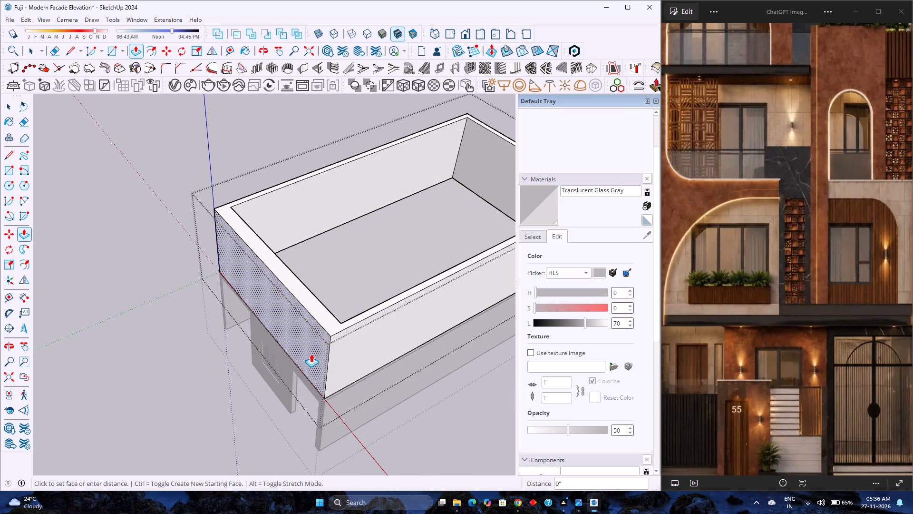
key("1")
key("apostrophe")
key("Return")
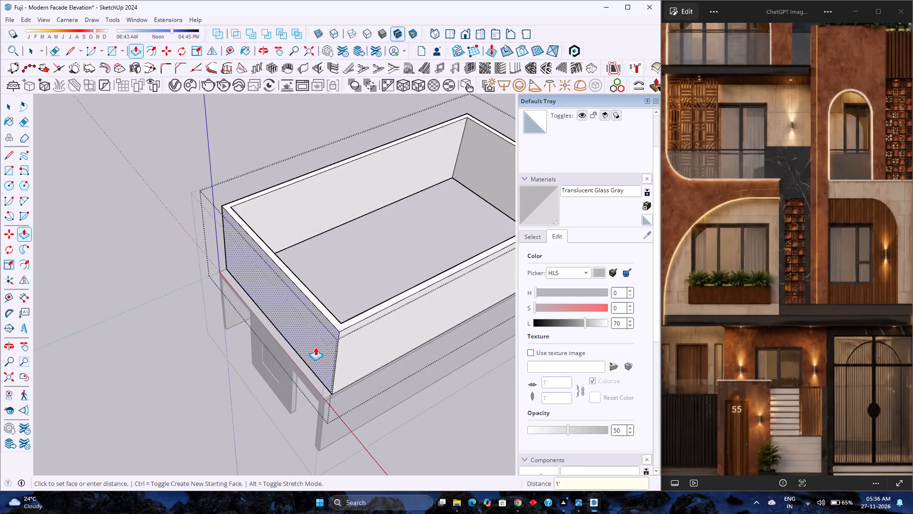
key("space")
Close the first-floor wall group to return to the enclosing building group.
scroll(203, 335, "down", 3)
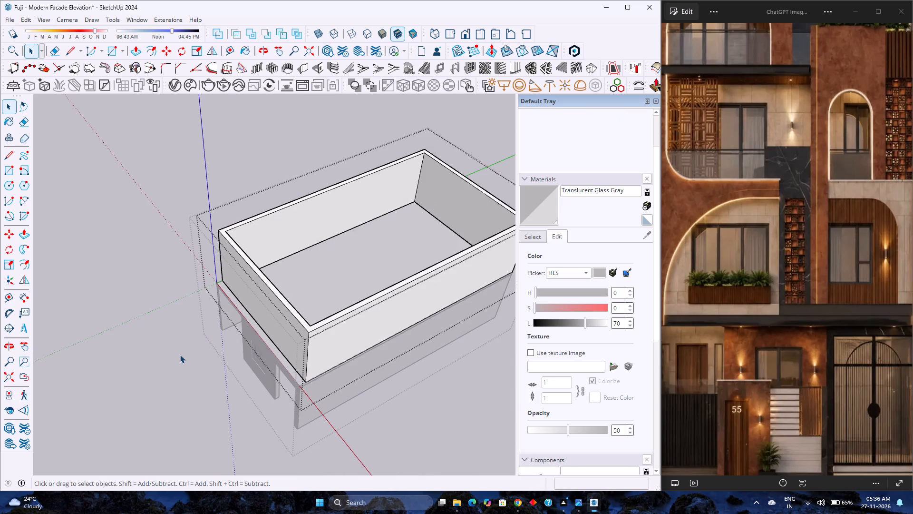
scroll(180, 355, "down", 3)
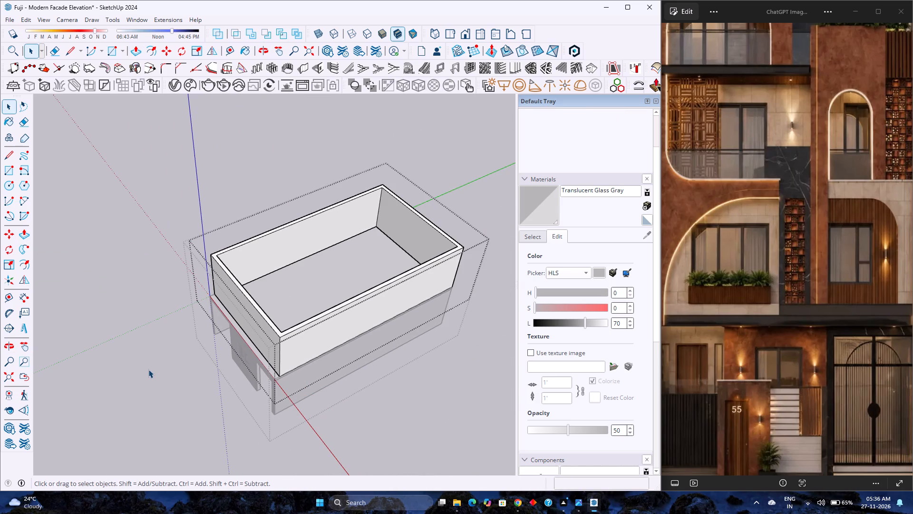
scroll(148, 369, "up", 1)
scroll(148, 369, "down", 3)
scroll(148, 369, "up", 4)
scroll(148, 369, "down", 4)
scroll(148, 369, "up", 3)
left_click(148, 368)
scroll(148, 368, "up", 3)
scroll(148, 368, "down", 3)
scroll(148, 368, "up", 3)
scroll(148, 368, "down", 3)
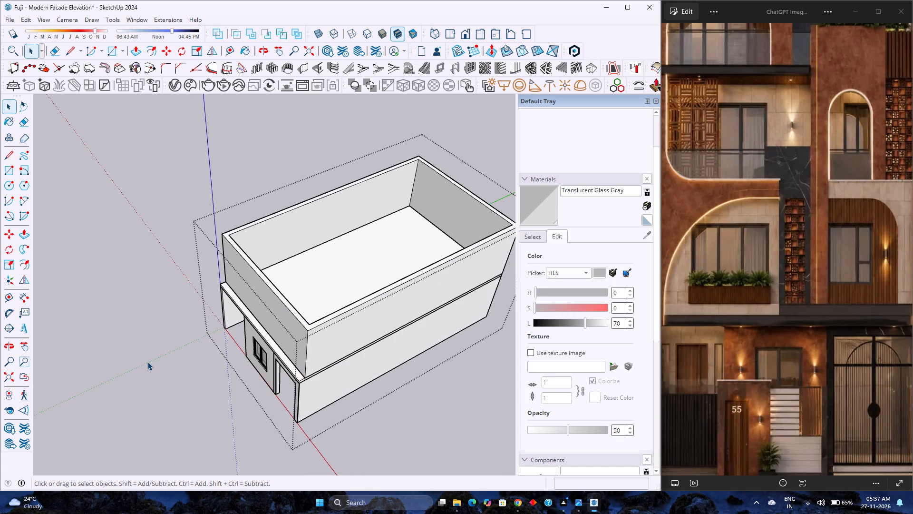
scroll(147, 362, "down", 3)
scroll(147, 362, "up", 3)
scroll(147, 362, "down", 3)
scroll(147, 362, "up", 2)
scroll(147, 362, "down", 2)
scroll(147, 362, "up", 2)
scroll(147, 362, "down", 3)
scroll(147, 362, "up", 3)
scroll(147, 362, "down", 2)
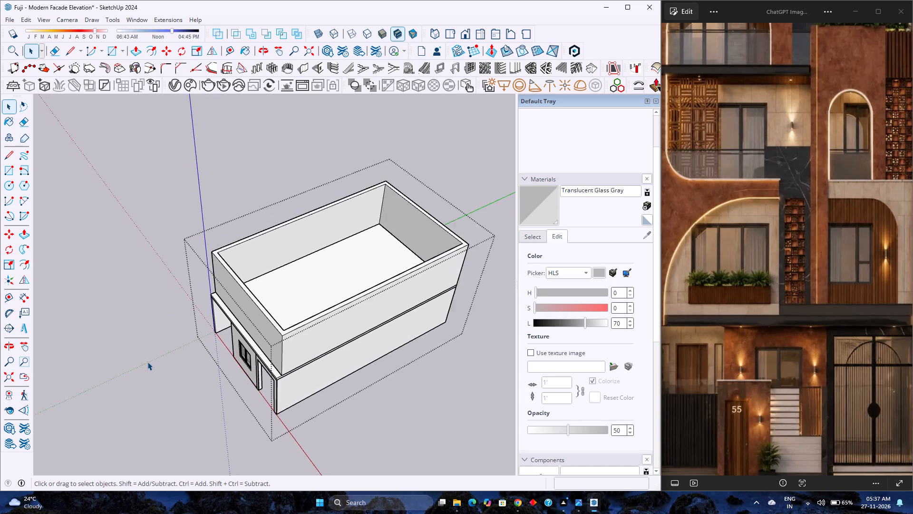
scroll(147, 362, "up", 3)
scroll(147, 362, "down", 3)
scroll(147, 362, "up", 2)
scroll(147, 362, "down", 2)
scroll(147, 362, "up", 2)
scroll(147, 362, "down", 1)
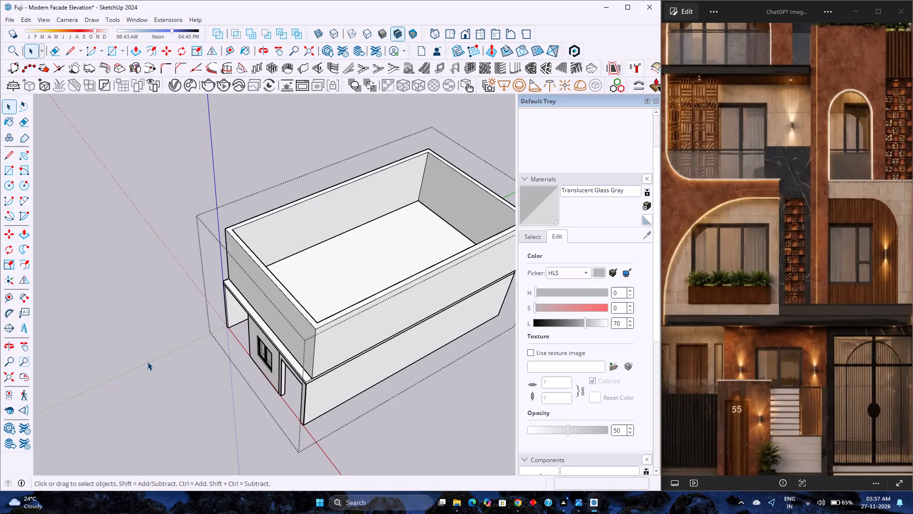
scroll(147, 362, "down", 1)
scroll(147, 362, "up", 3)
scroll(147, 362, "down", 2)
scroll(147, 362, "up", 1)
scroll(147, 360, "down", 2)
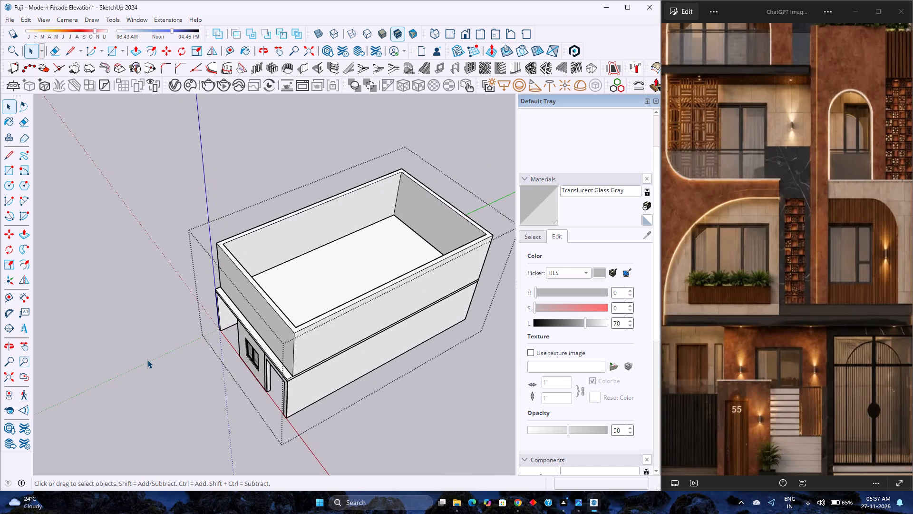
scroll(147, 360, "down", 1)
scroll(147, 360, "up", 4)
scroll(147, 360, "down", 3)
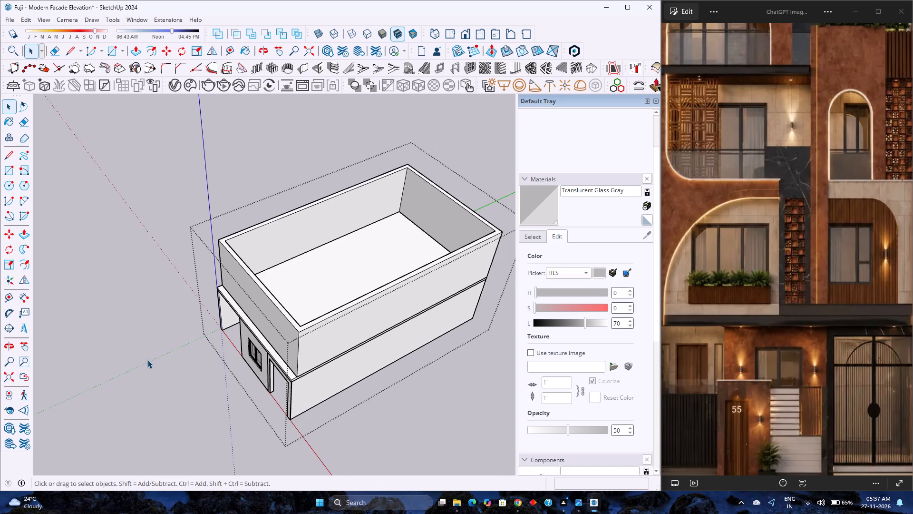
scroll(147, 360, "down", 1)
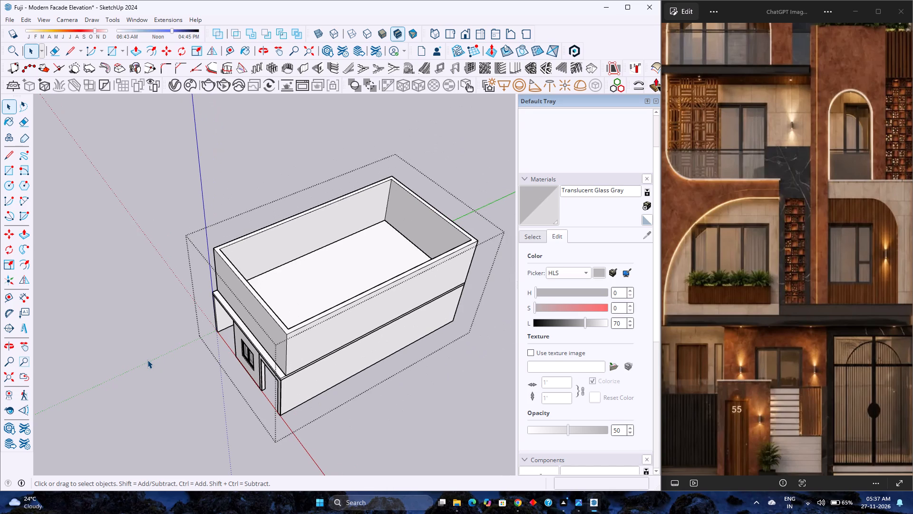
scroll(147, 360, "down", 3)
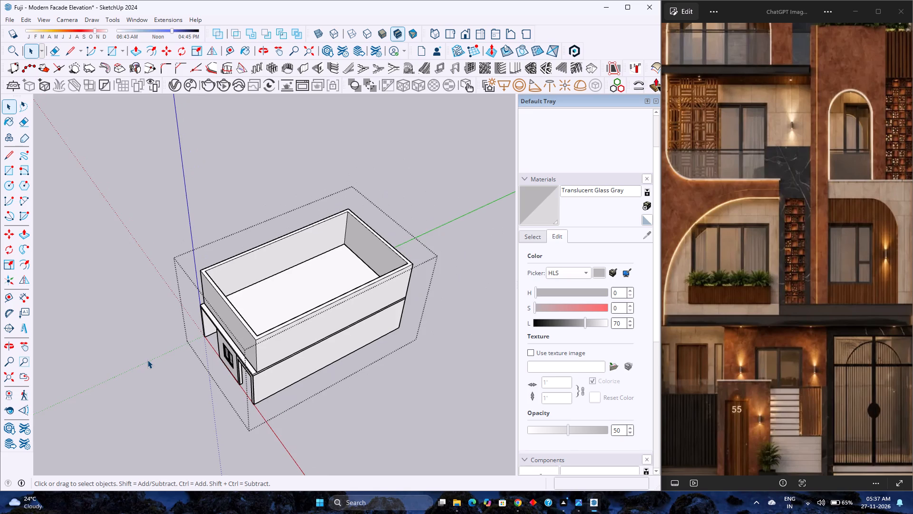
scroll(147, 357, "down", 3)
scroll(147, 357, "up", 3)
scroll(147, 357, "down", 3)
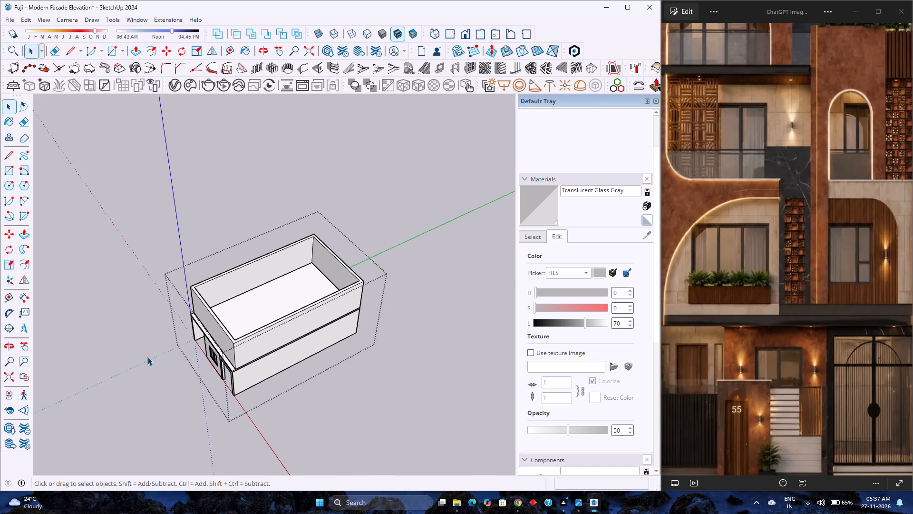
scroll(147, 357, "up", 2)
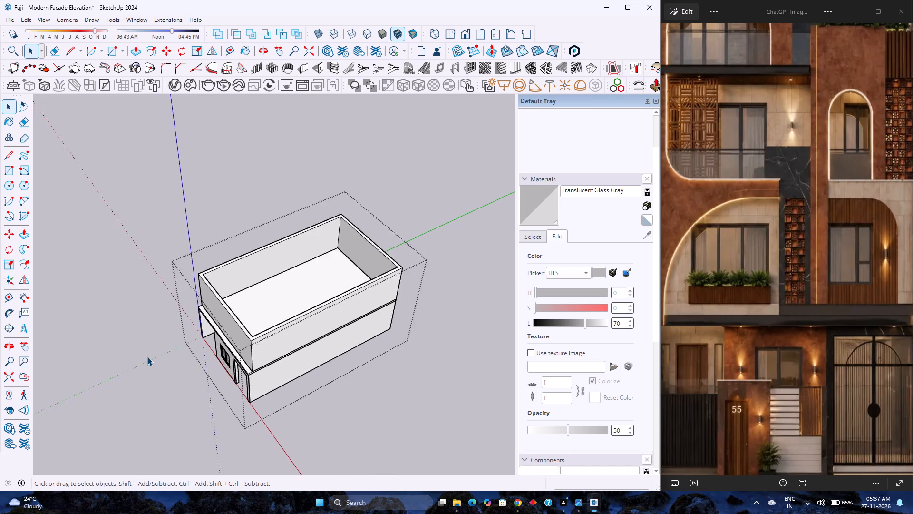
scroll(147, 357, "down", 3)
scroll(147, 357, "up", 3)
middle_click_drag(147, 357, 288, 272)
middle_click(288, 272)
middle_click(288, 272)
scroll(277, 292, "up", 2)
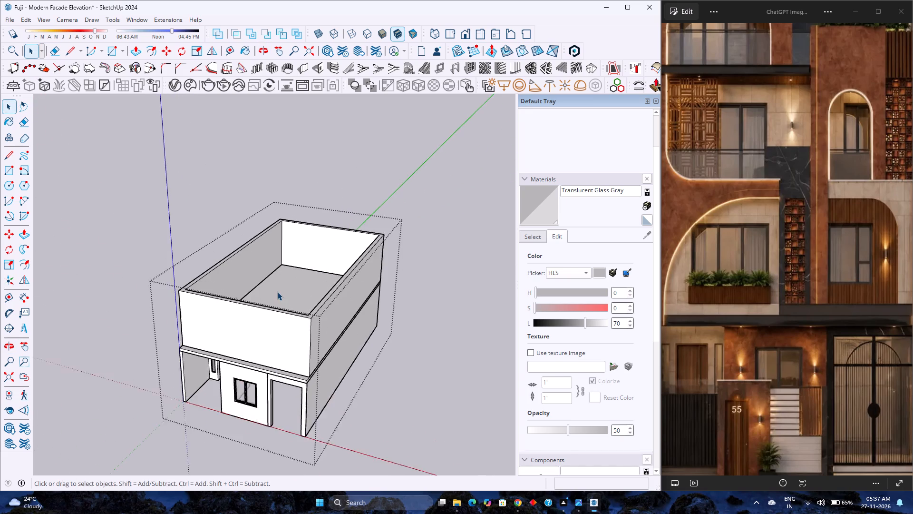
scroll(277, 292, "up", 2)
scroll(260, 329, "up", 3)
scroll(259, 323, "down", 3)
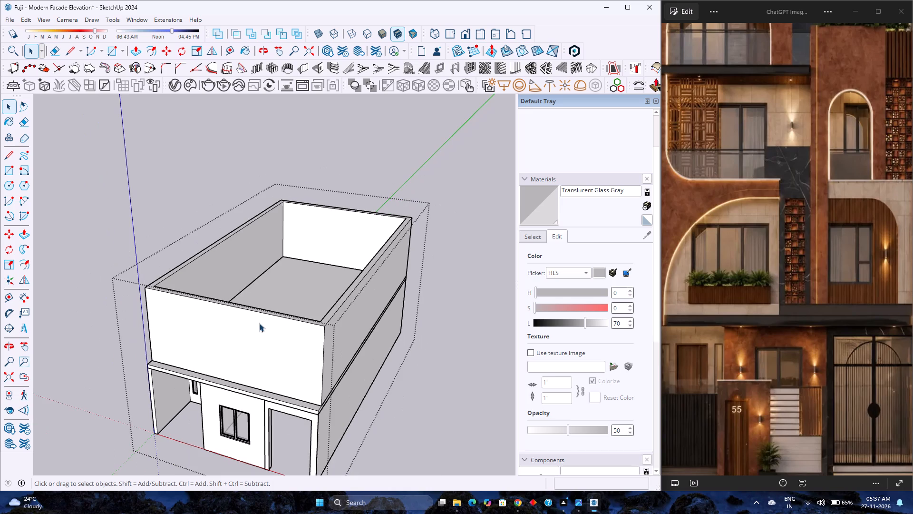
Place a vertical guide on the first-floor front wall, 2' in from its left edge.
scroll(735, 329, "down", 3)
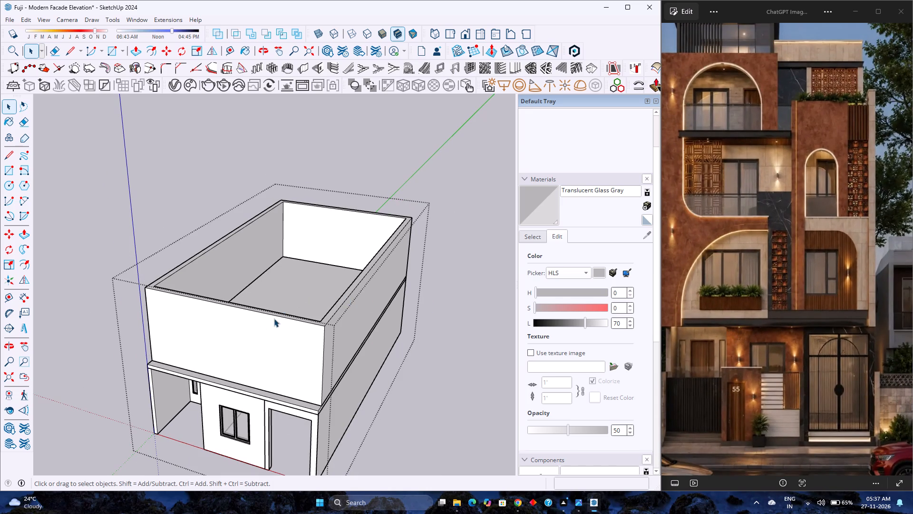
scroll(230, 365, "down", 2)
scroll(281, 378, "up", 4)
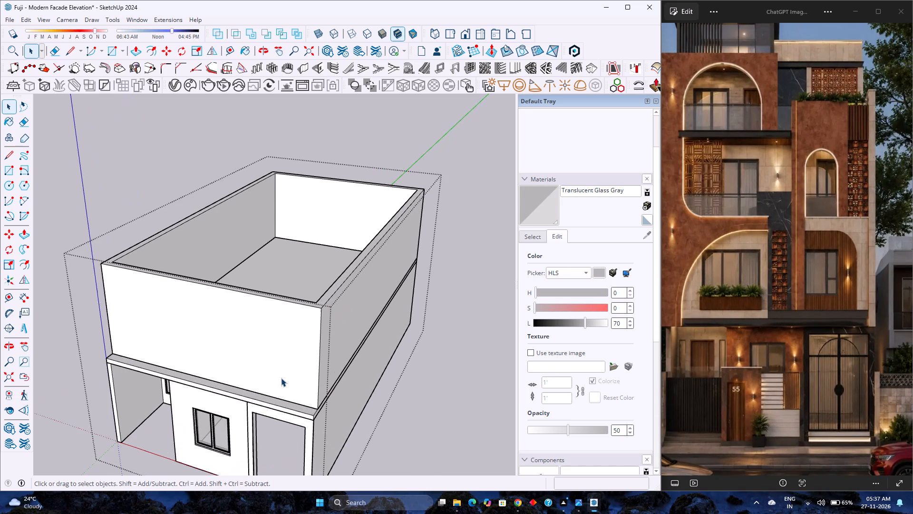
middle_click_drag(281, 378, 368, 323)
middle_click(369, 323)
scroll(369, 321, "down", 2)
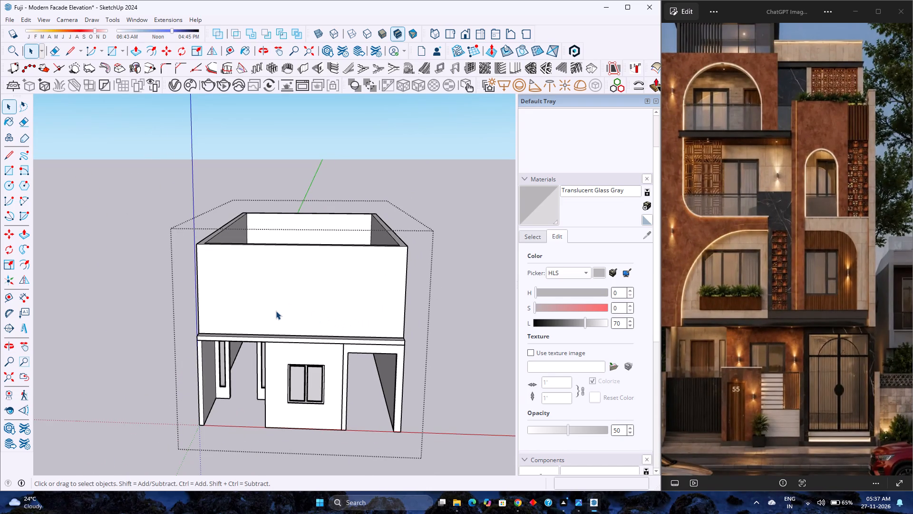
scroll(235, 317, "up", 2)
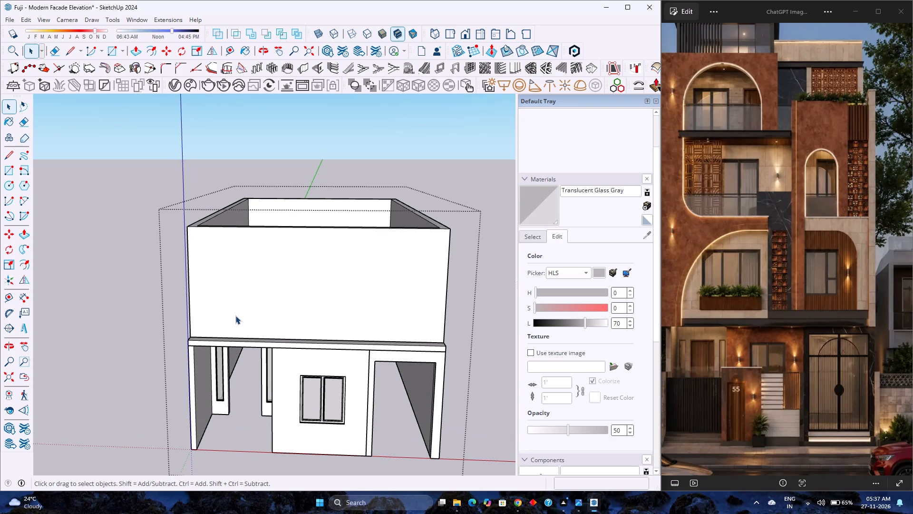
scroll(730, 271, "down", 3)
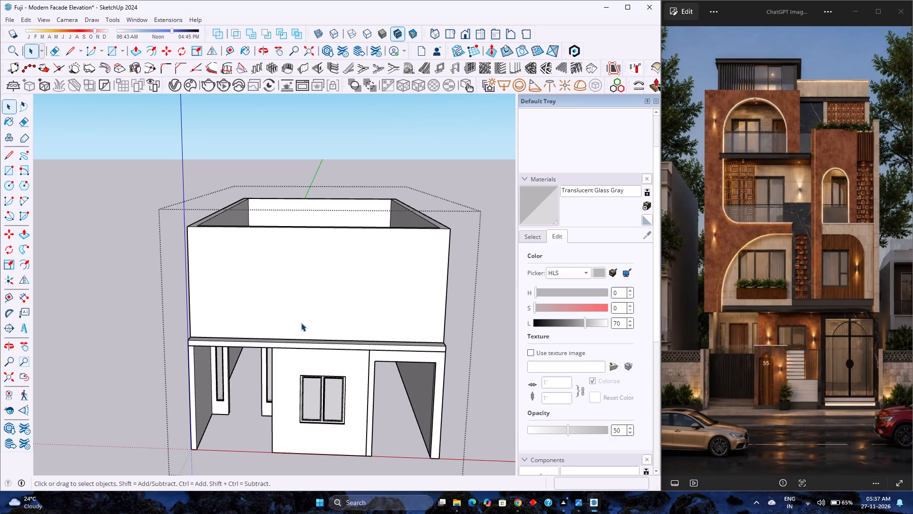
left_click(226, 52)
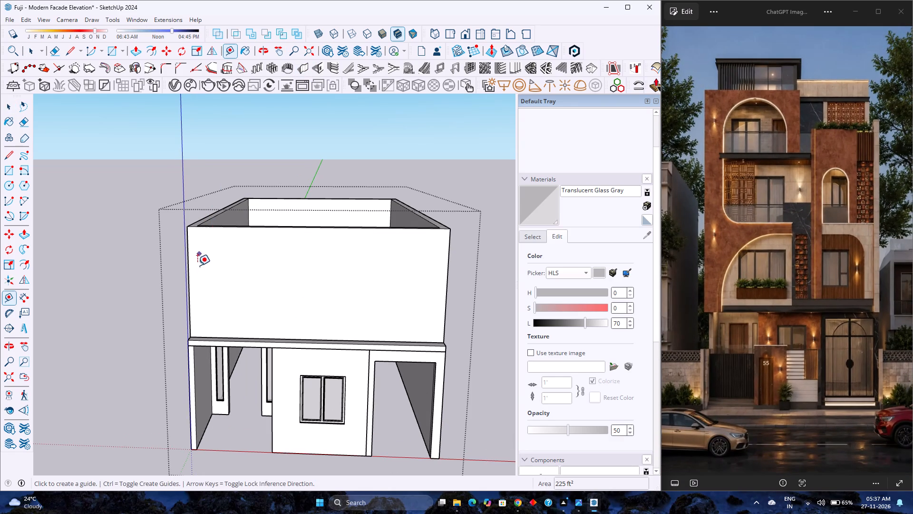
left_click(191, 296)
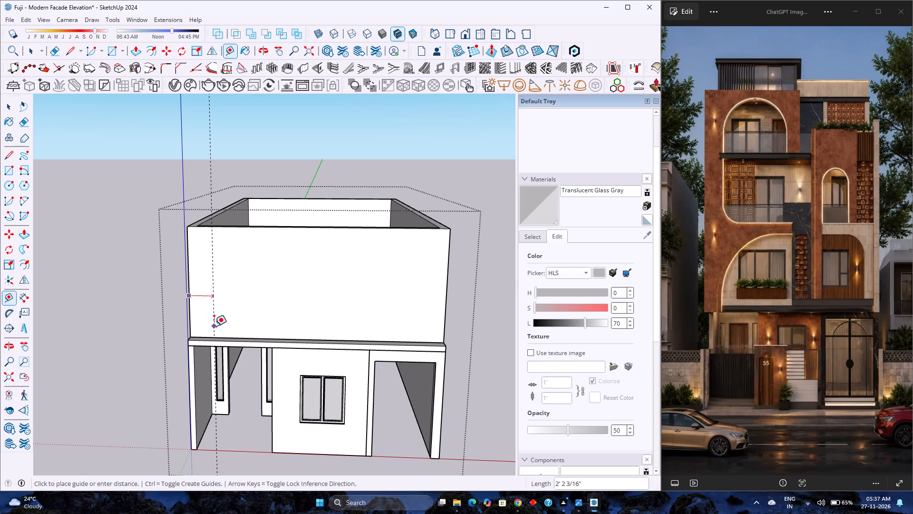
type("2'")
key("Return")
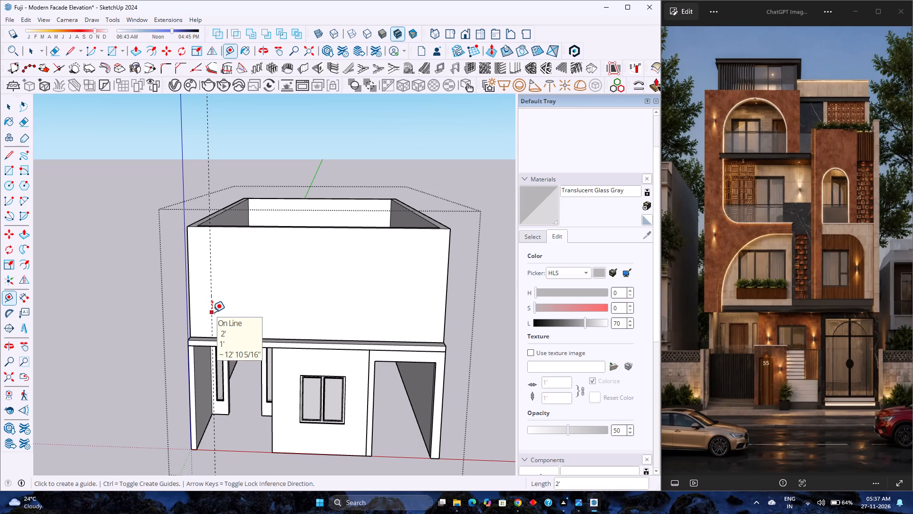
Place a second vertical guide on the front wall, 8' to the right of the first guide.
left_click(212, 312)
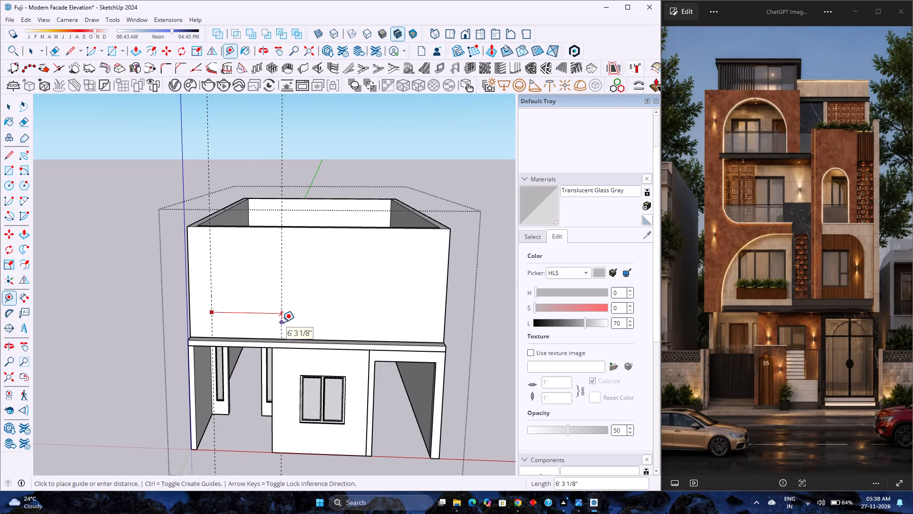
right_click(282, 322)
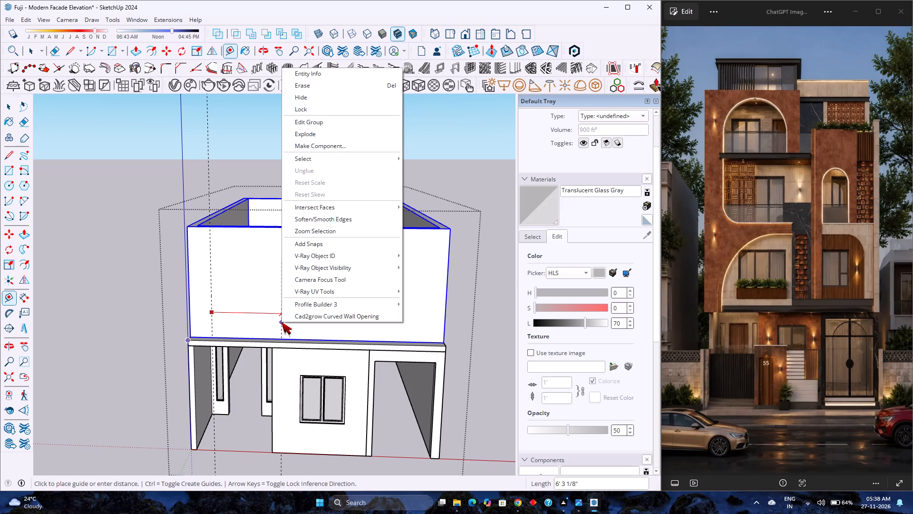
key("Escape")
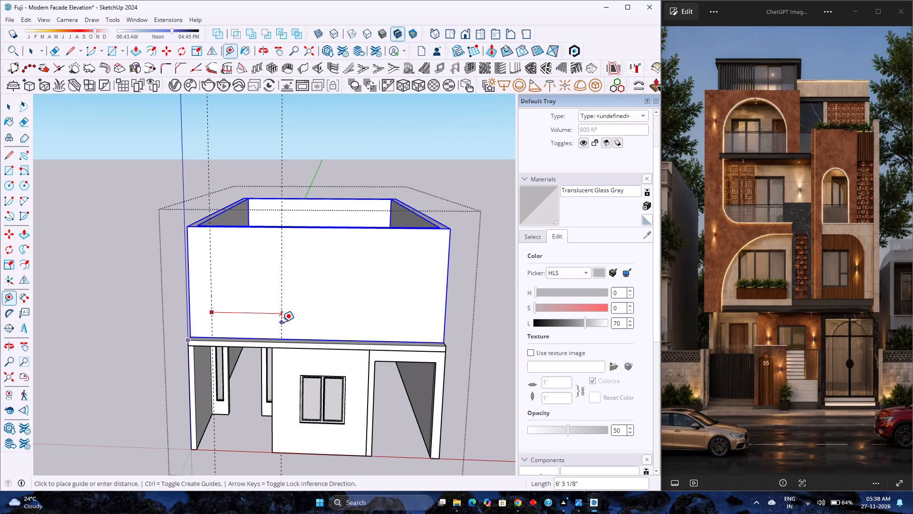
key("8")
key("apostrophe")
key("Return")
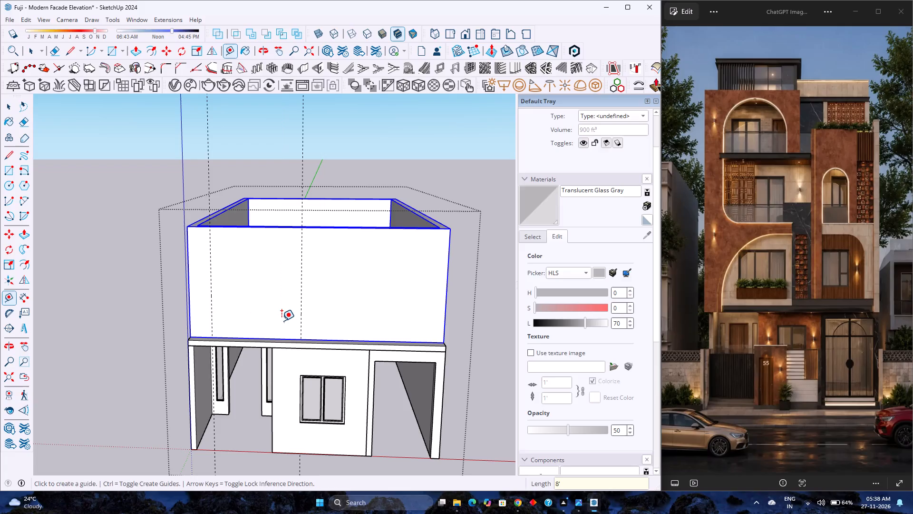
Add two more vertical guides to the right on the front wall, spaced 2' and then a further 1'6".
left_click(303, 294)
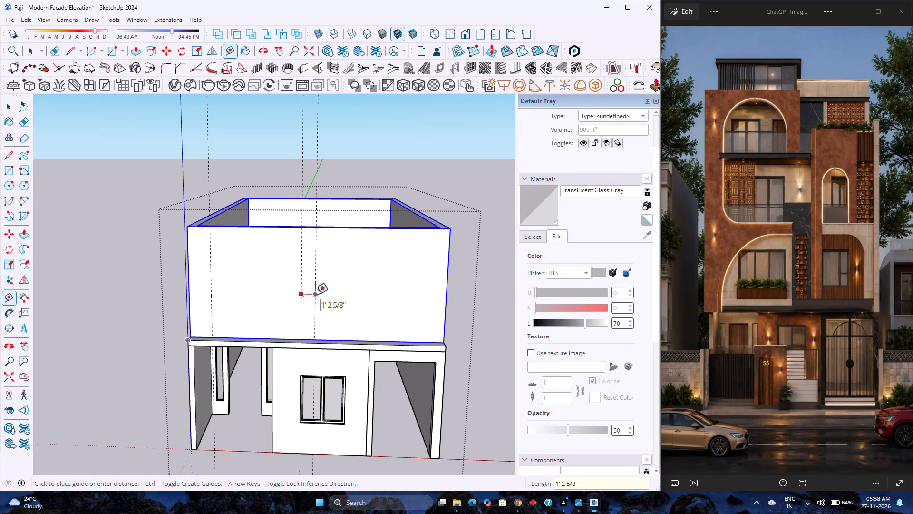
type("2'")
key("Return")
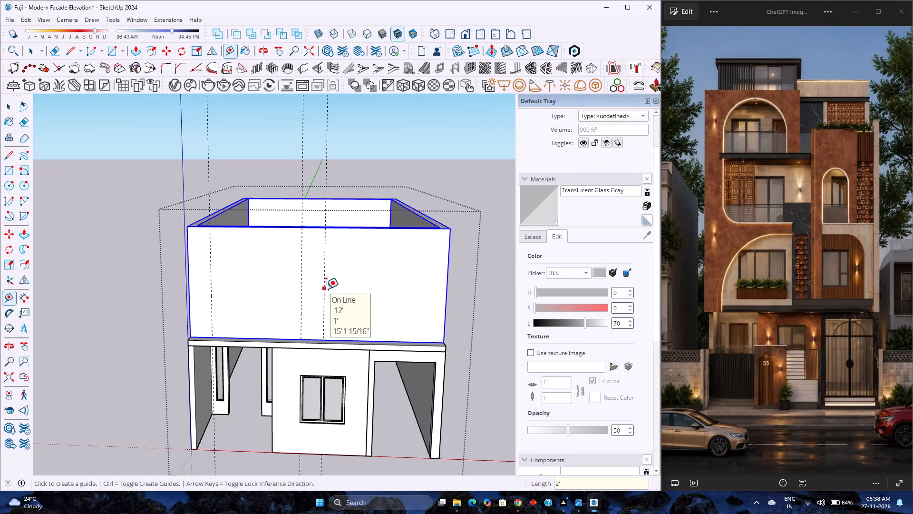
left_click(326, 283)
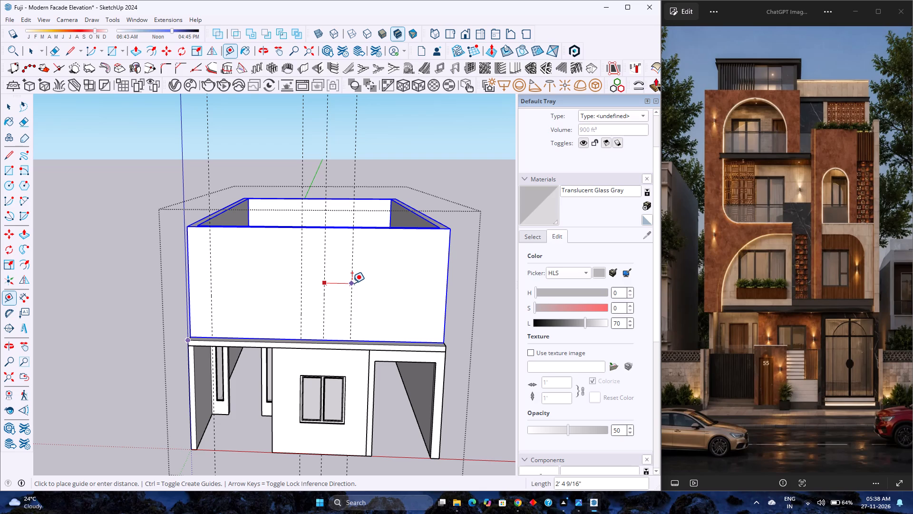
type("1'")
key("Return")
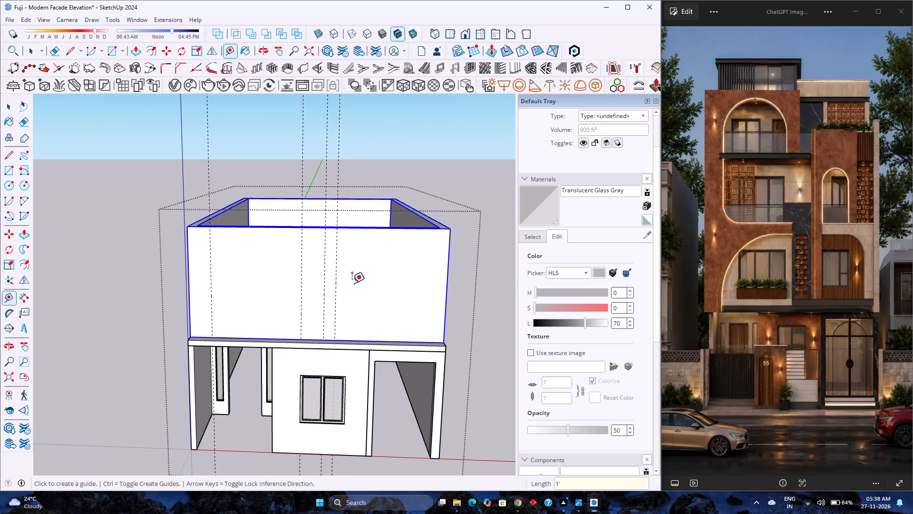
type("1'6")
key("Return")
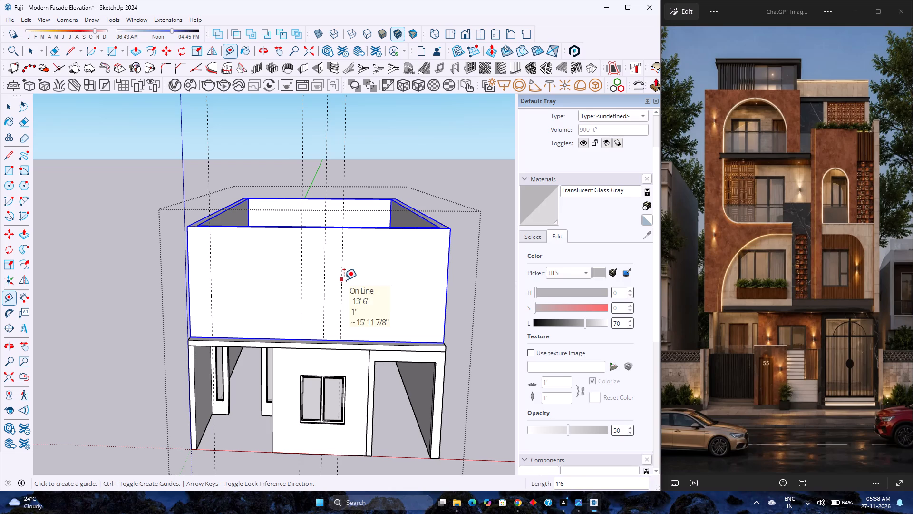
Place another vertical guide on the front wall, 3'6" to the right of the last one.
left_click(344, 280)
type("4'")
key("Return")
key("3")
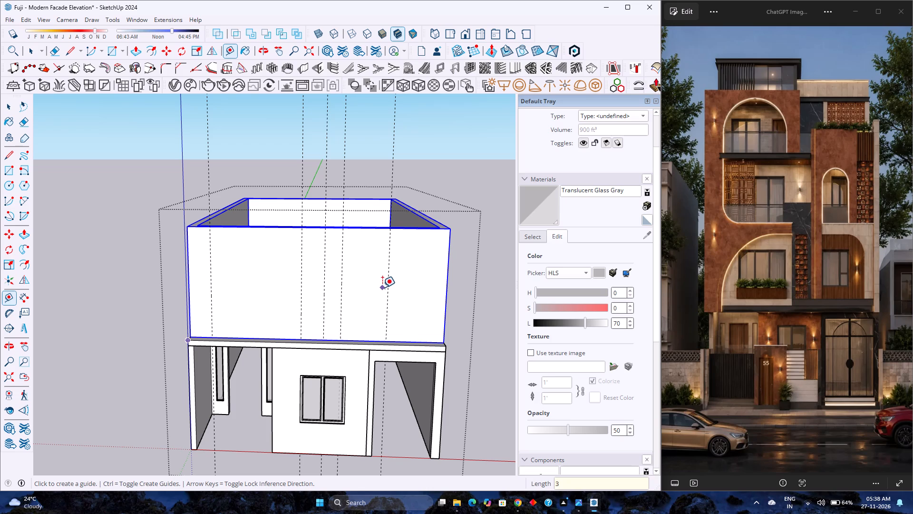
type("'6")
key("Return")
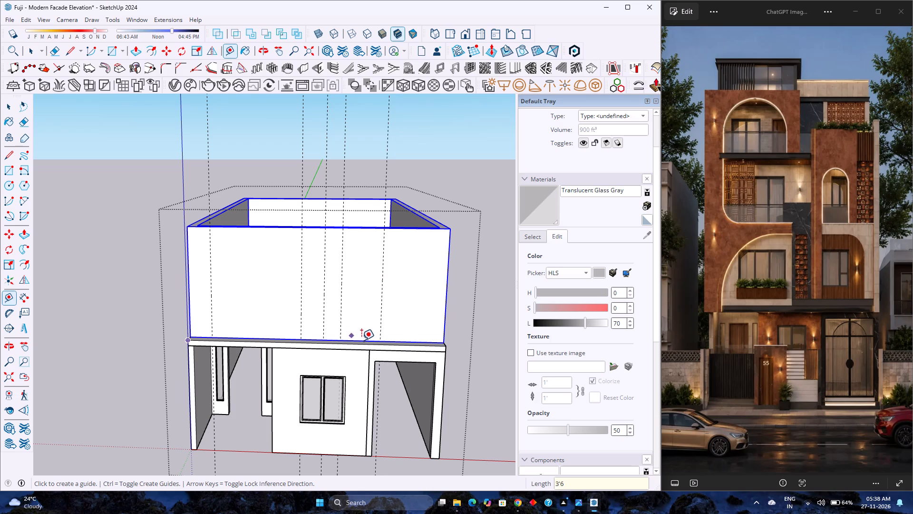
Place a horizontal guide across the first-floor front wall, 2'6" above its bottom edge.
left_click(365, 341)
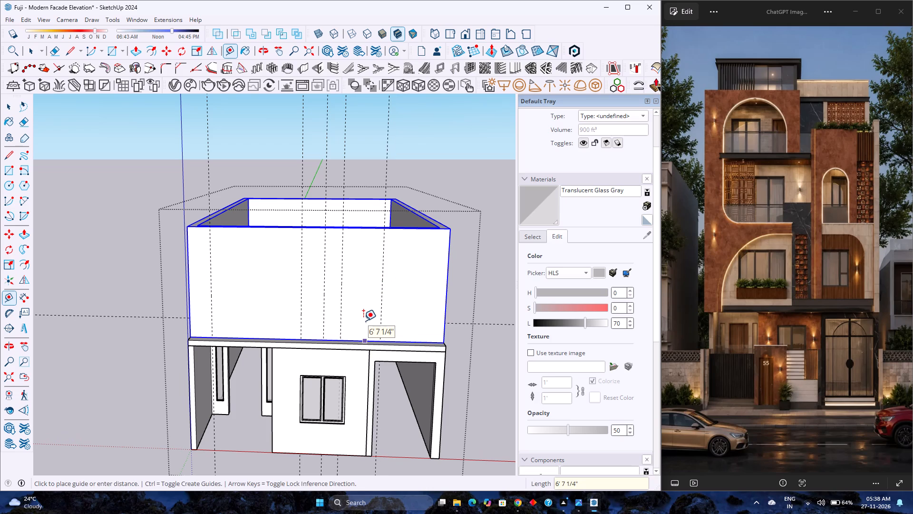
key("Up")
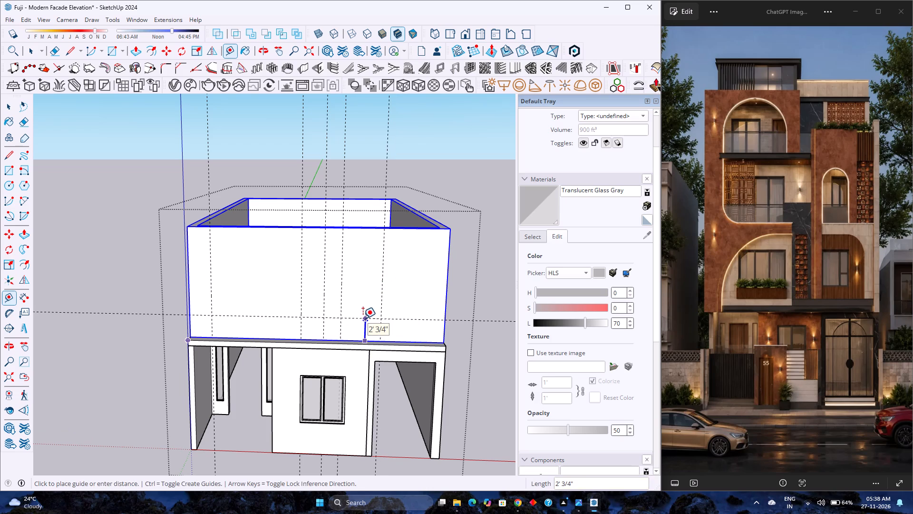
type("2'")
key("Return")
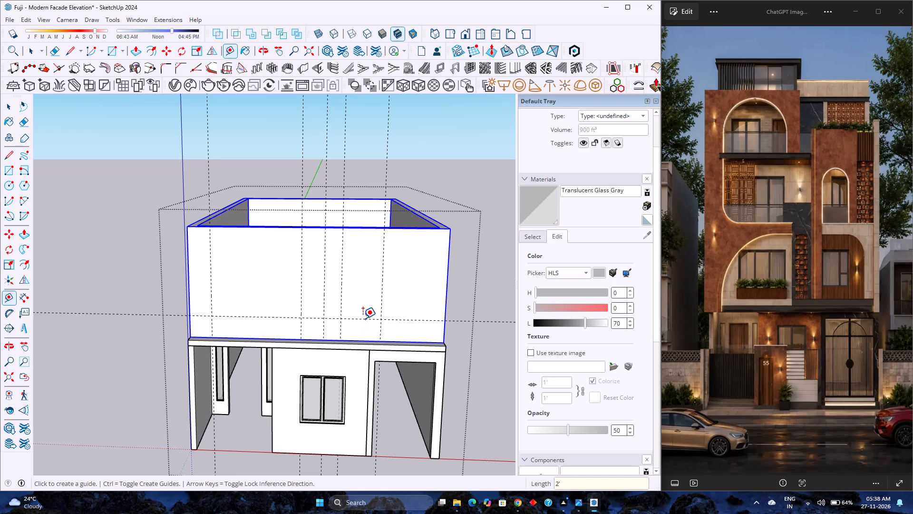
scroll(358, 328, "down", 3)
middle_click_drag(351, 346, 335, 312)
middle_click(335, 312)
middle_click(335, 311)
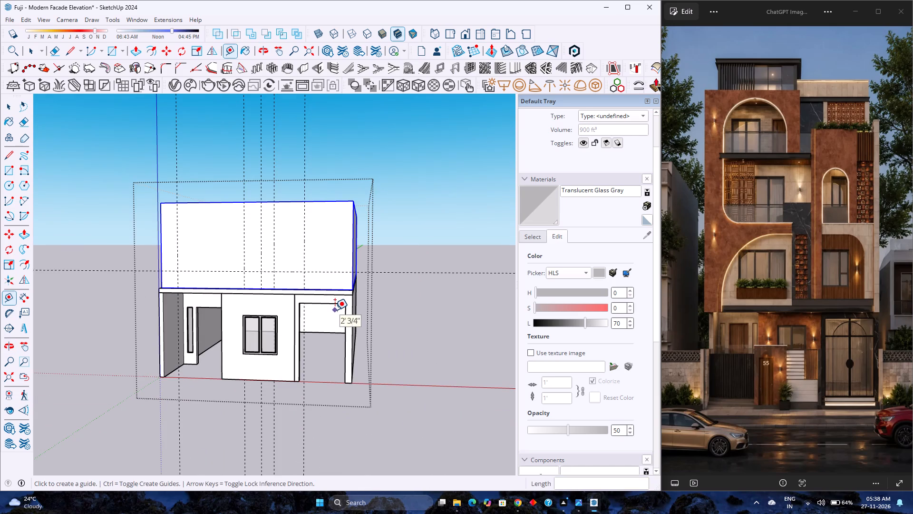
key("2")
type("'6")
key("Return")
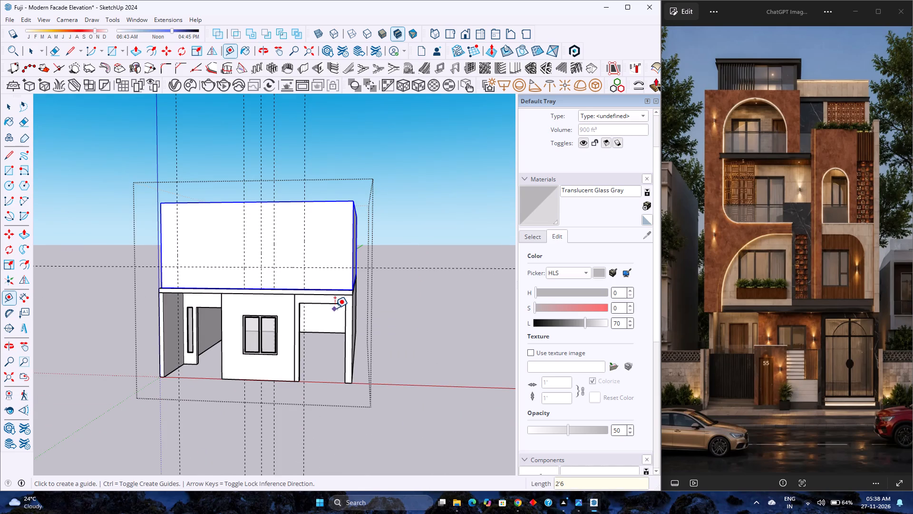
Place a second horizontal guide across the front wall, 7' above its bottom edge.
scroll(299, 277, "up", 3)
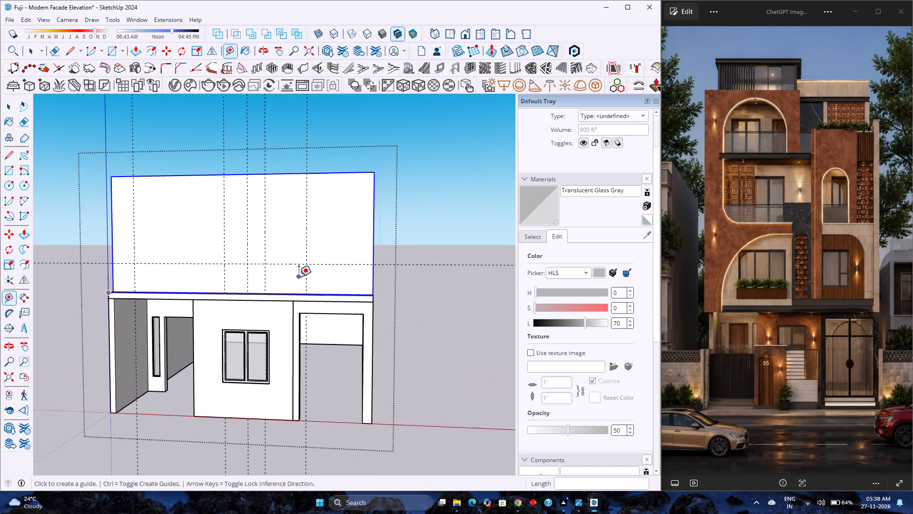
scroll(297, 286, "up", 2)
middle_click_drag(297, 286, 301, 317)
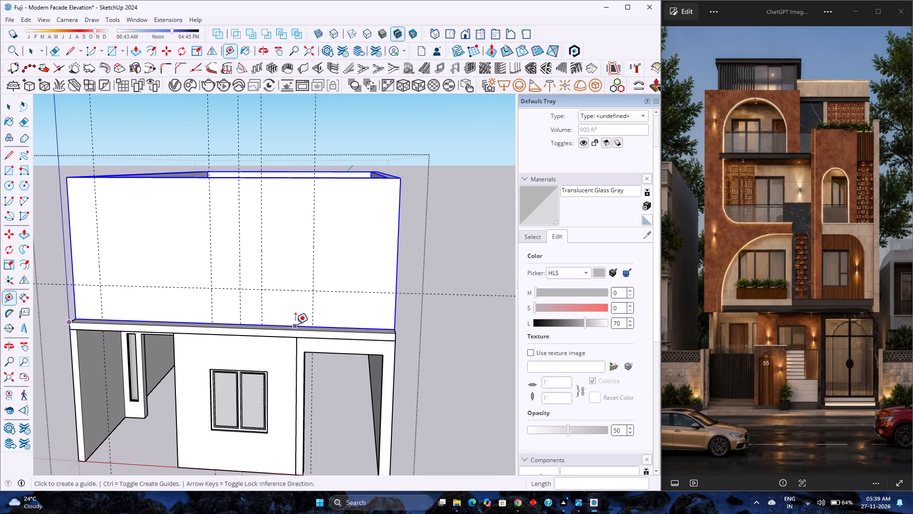
left_click(295, 324)
type("8'")
key("Return")
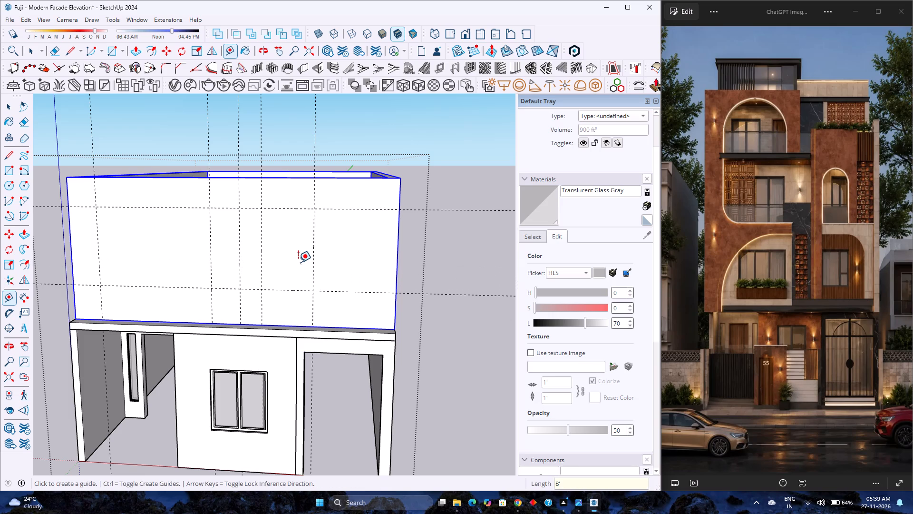
type("7'")
key("Return")
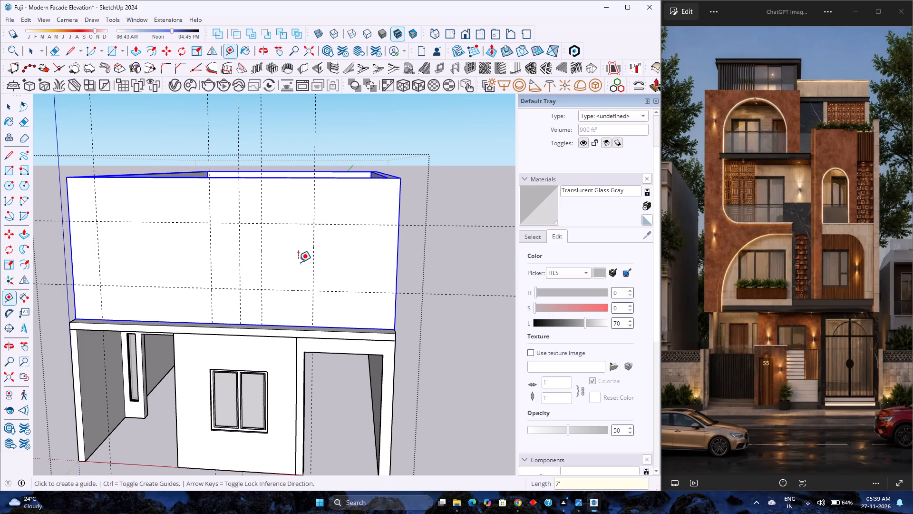
Place vertical guides near the front wall's right end, 9" in from its right edge and a further 1'3" inward.
scroll(298, 264, "down", 1)
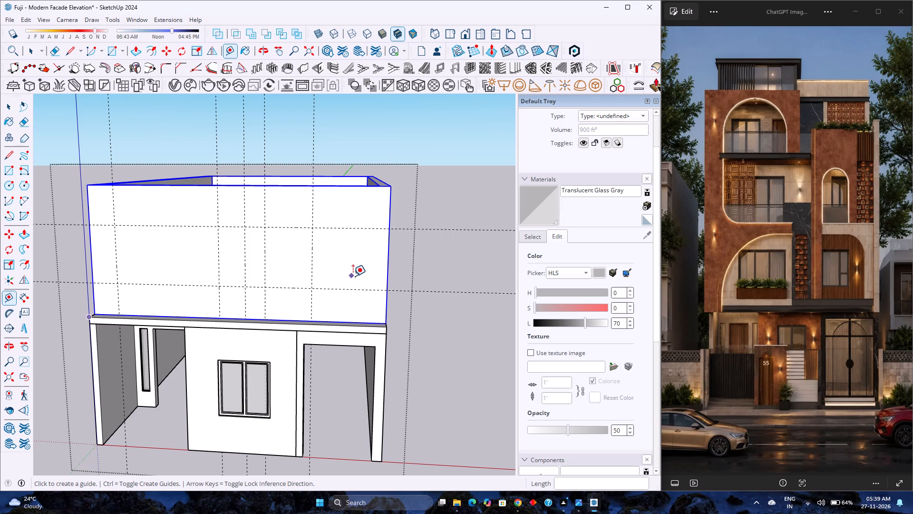
left_click(388, 268)
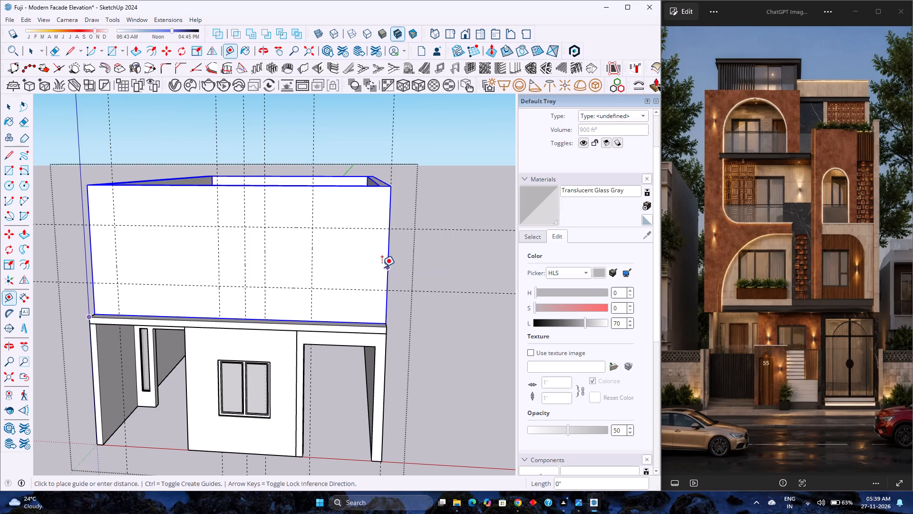
key("9")
key("Return")
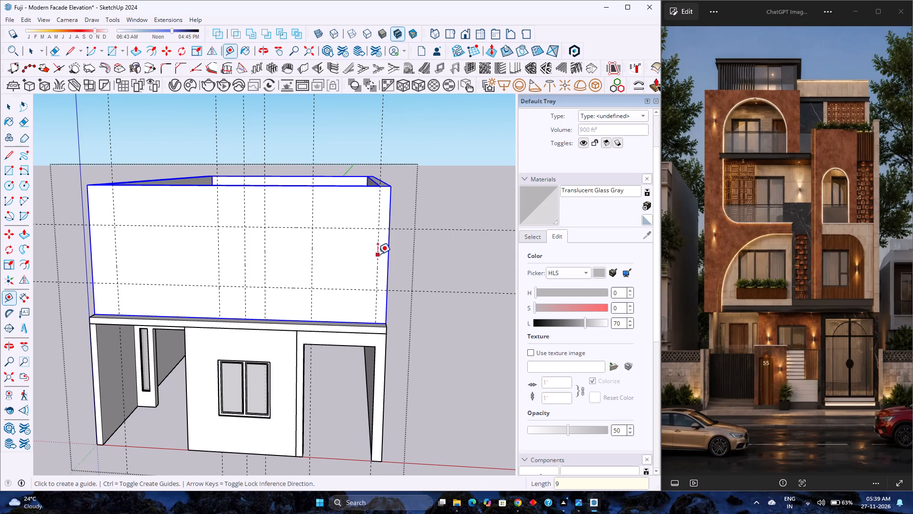
left_click(378, 253)
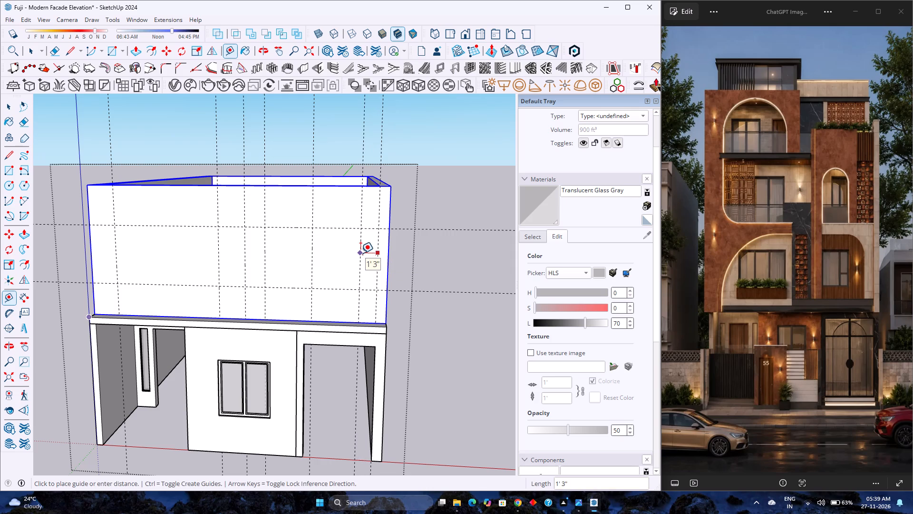
key("1")
type("'3")
key("Return")
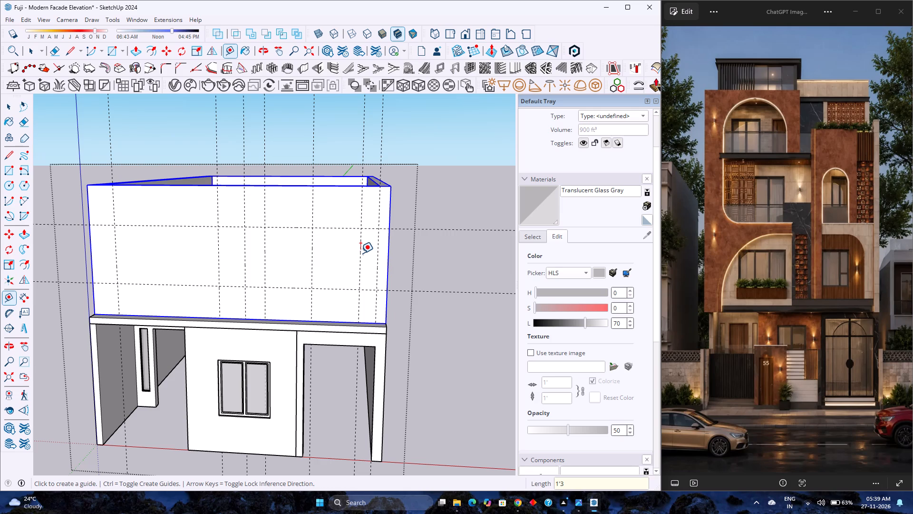
scroll(360, 253, "up", 1)
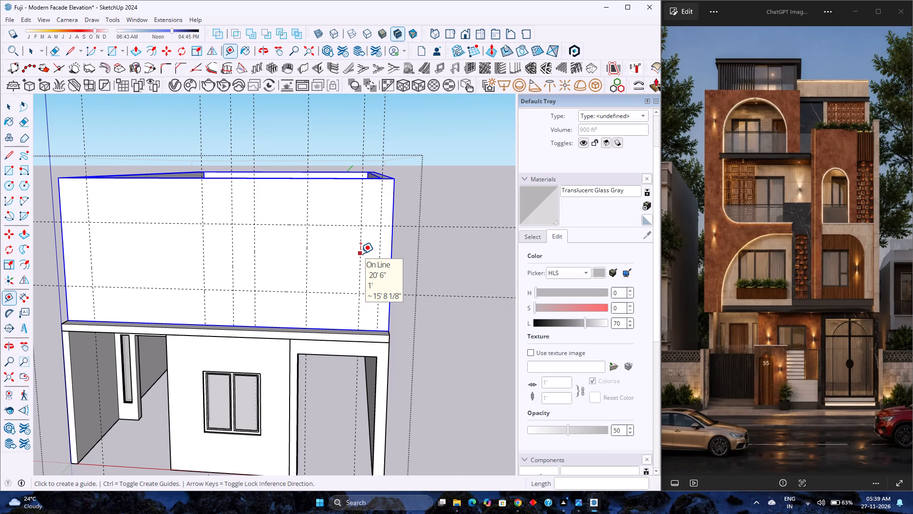
Undo the two vertical guides near the front wall's right end and both horizontal guides across that wall.
left_click(360, 253)
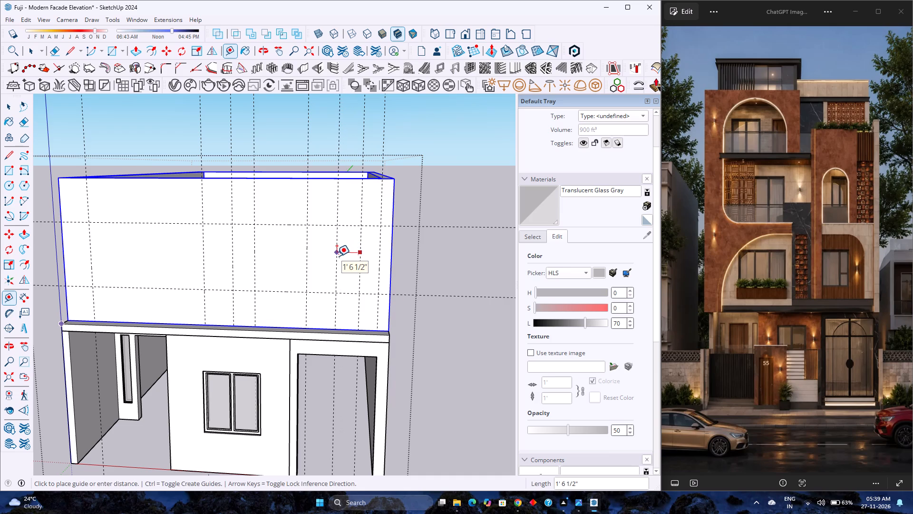
key("Escape")
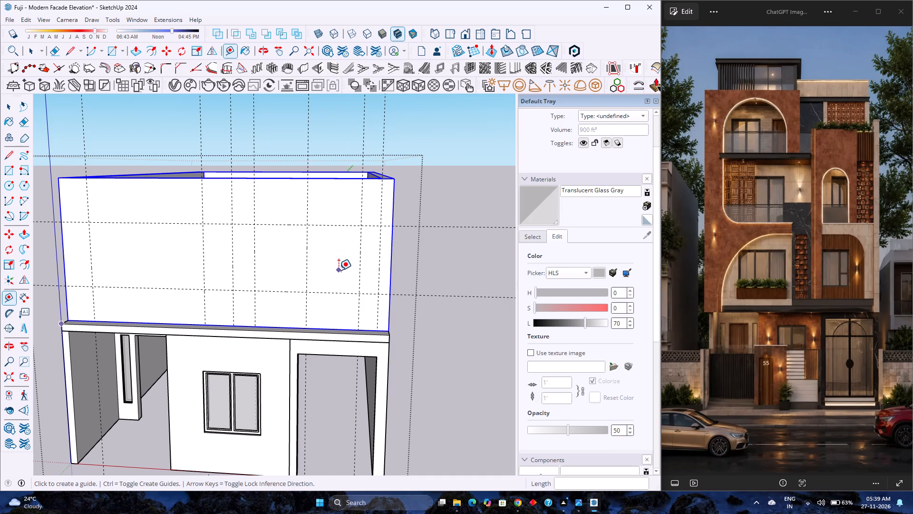
key("ctrl+z")
key("ctrl+z")
key("ctrl+z")
key("ctrl+z")
key("ctrl+z")
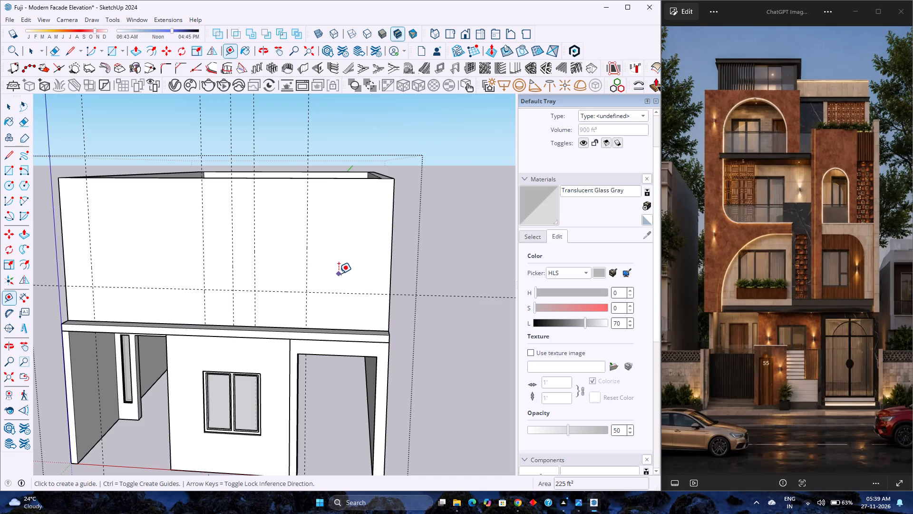
key("ctrl+z")
key("ctrl+z")
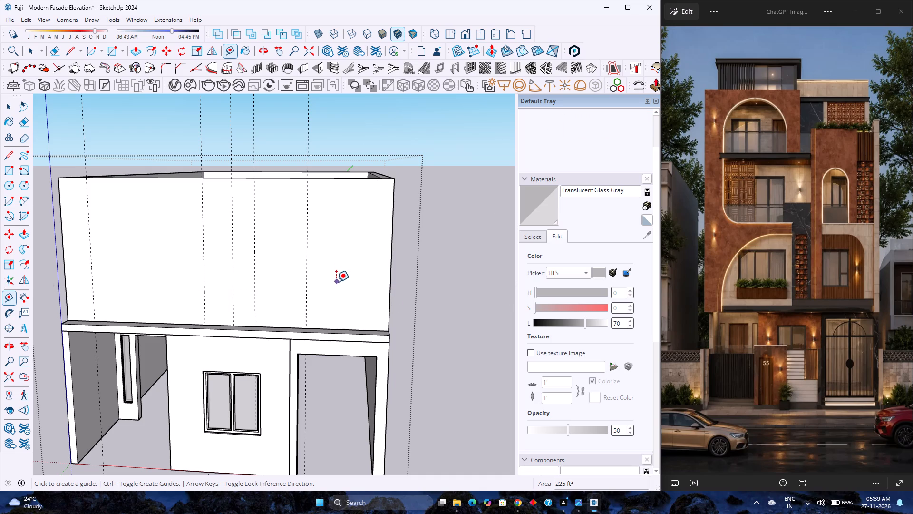
Place a vertical guide on the first-floor front wall, 2' to the right of the leftmost vertical guide.
scroll(73, 341, "up", 5)
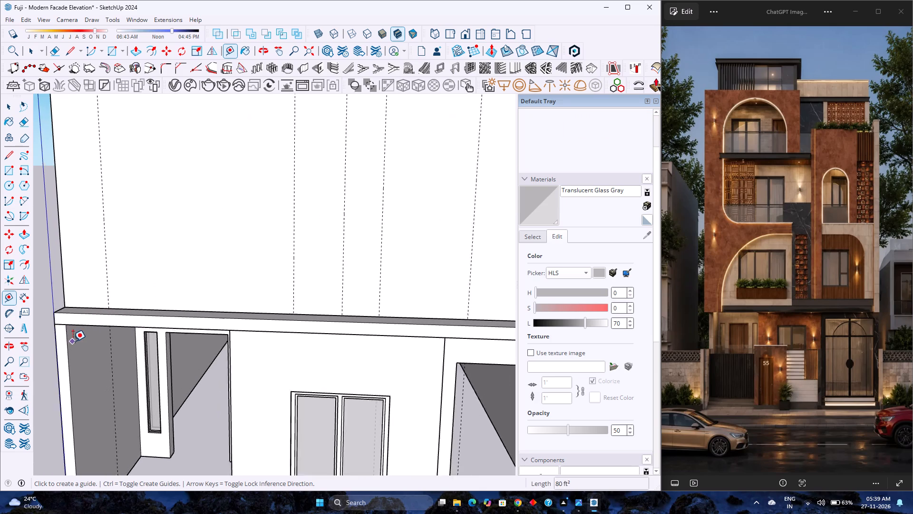
scroll(73, 341, "down", 2)
scroll(73, 341, "up", 2)
scroll(74, 340, "down", 4)
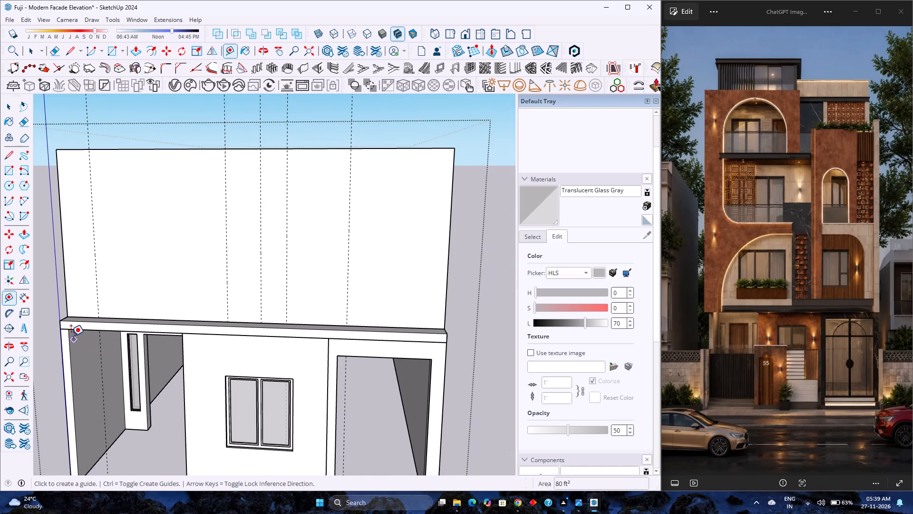
left_click(99, 291)
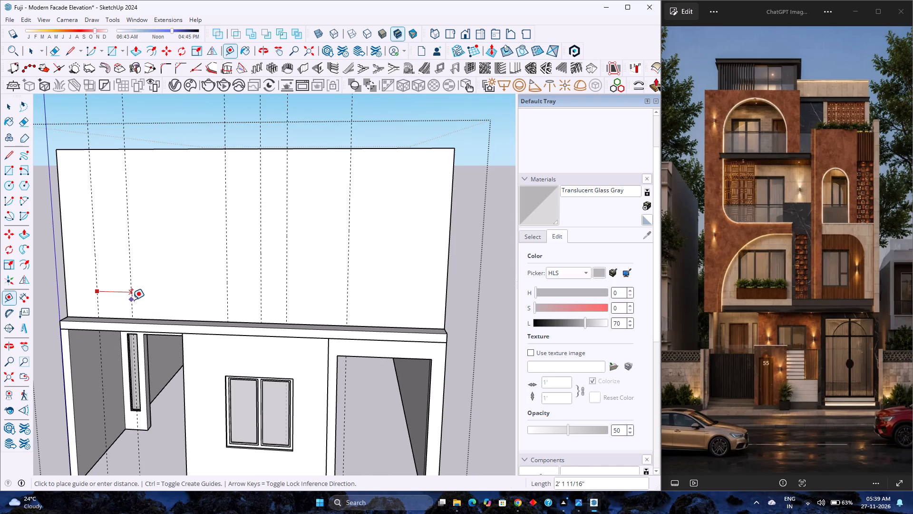
type("2'")
key("Return")
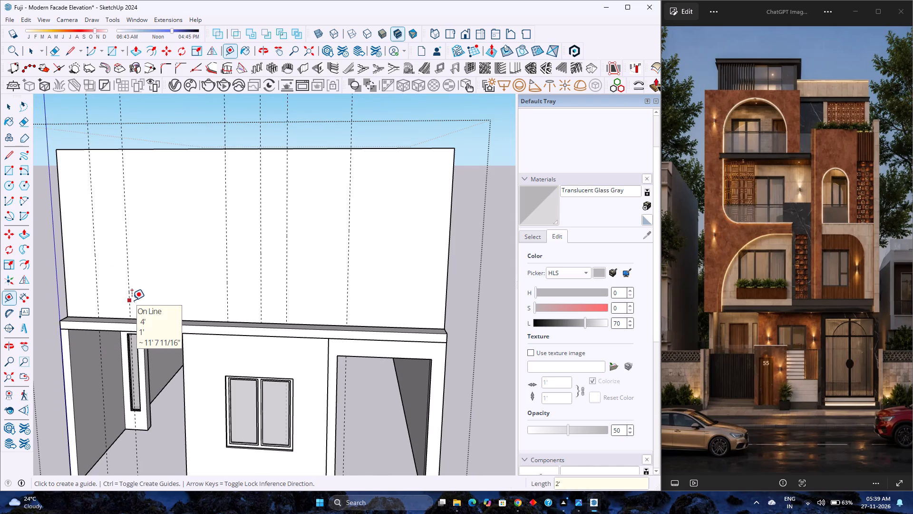
Measure the spacing between the front wall's second and third vertical guides from the left.
scroll(132, 299, "up", 1)
middle_click_drag(132, 299, 234, 313)
middle_click(234, 313)
scroll(234, 313, "down", 3)
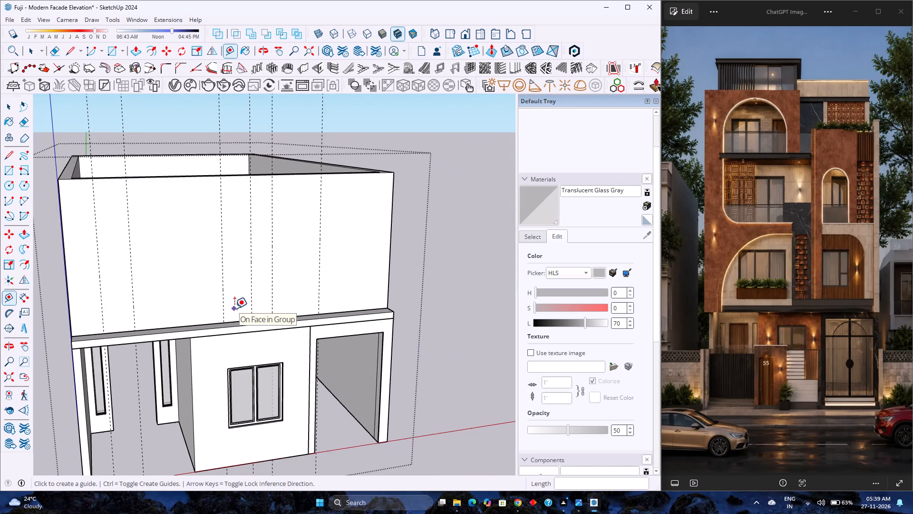
scroll(234, 308, "down", 3)
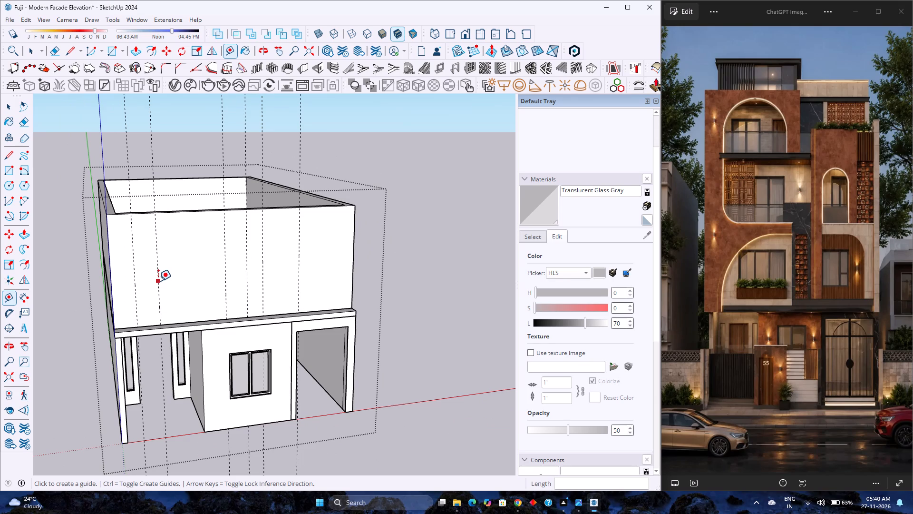
left_click(159, 281)
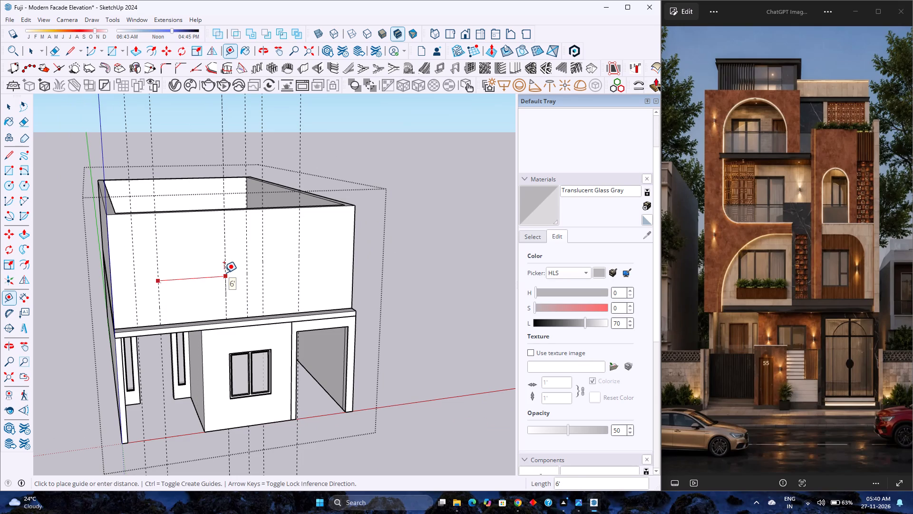
key("Escape")
Place a horizontal guide across the first-floor front wall, 2'6" above its bottom edge.
scroll(203, 288, "up", 6)
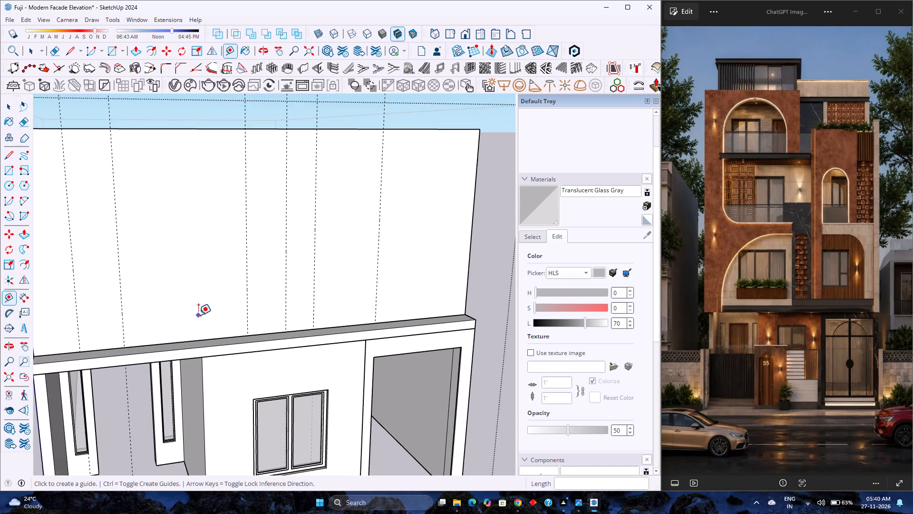
scroll(198, 314, "up", 4)
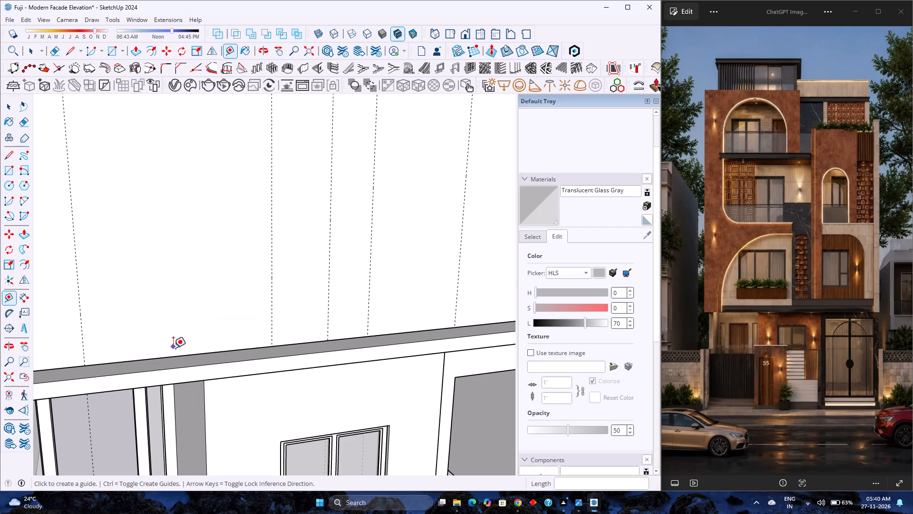
scroll(202, 357, "down", 4)
left_click(204, 353)
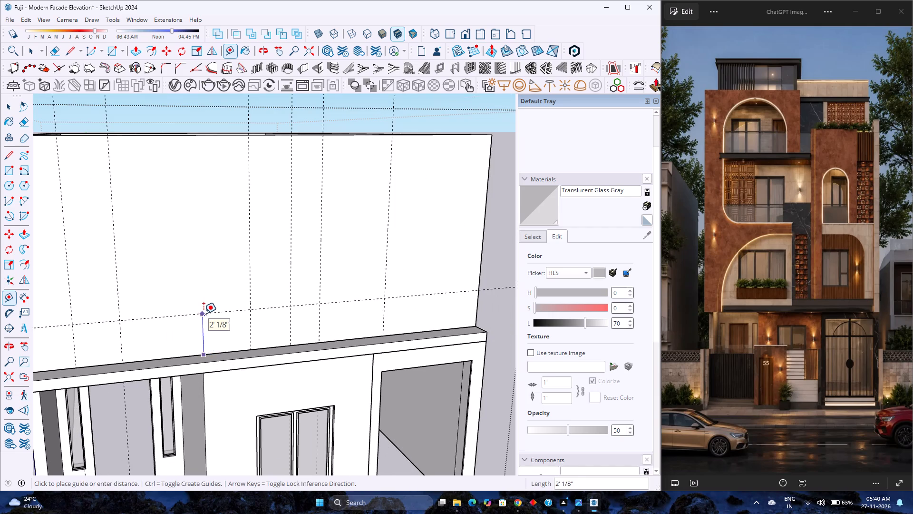
scroll(204, 314, "down", 4)
type("2'6")
key("Return")
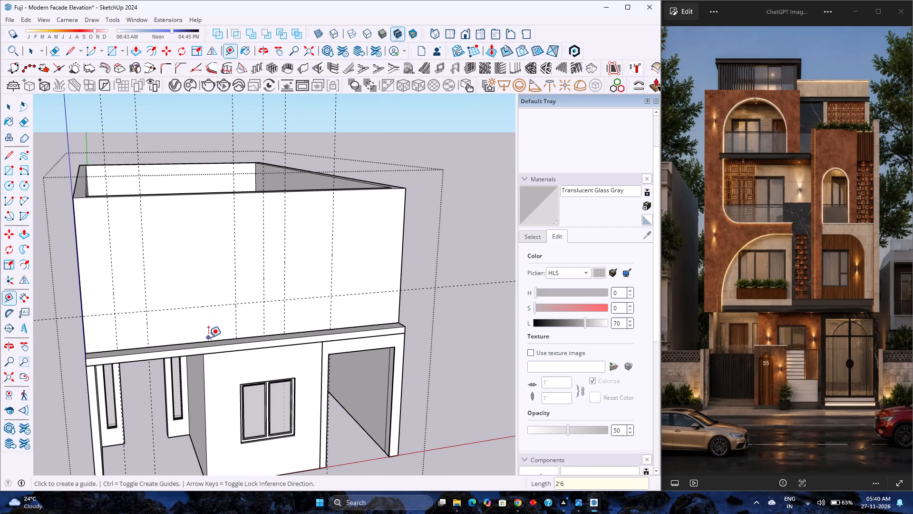
Place a second horizontal guide across the front wall, 7'6" above its bottom edge.
left_click(209, 339)
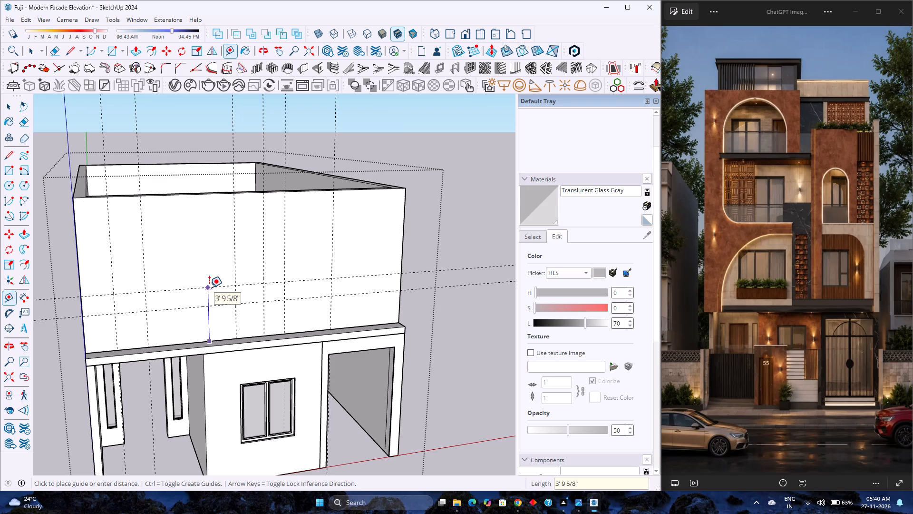
key("apostrophe")
key("BackSpace")
type("7'6")
key("Return")
Inside the first-floor wall group, draw a 6' by 5' window rectangle between the second and third vertical guides and the two horizontal guides.
scroll(209, 301, "up", 2)
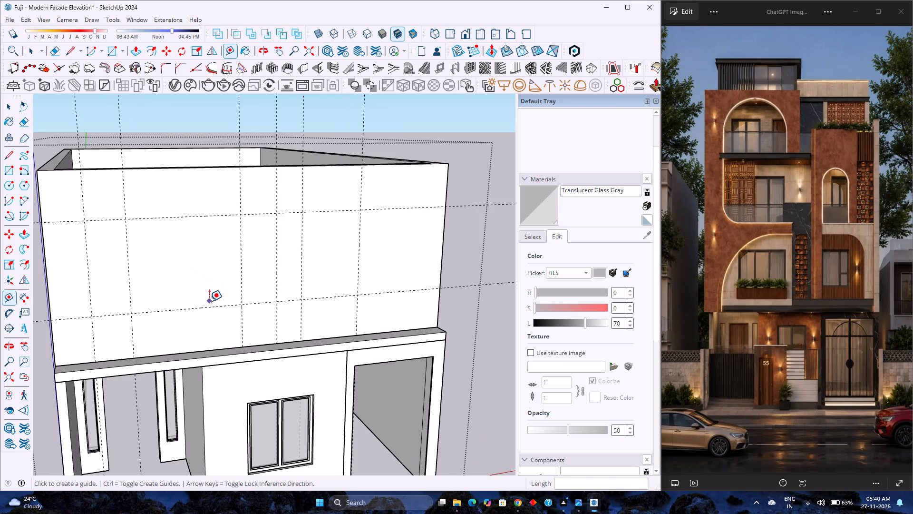
scroll(209, 301, "down", 1)
middle_click_drag(209, 301, 135, 304)
middle_click(135, 304)
scroll(135, 302, "down", 2)
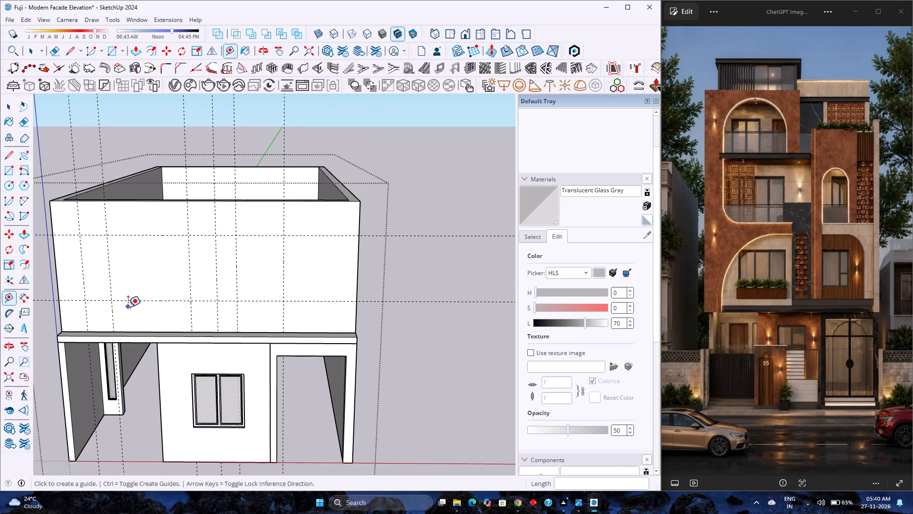
middle_click_drag(125, 310, 129, 290)
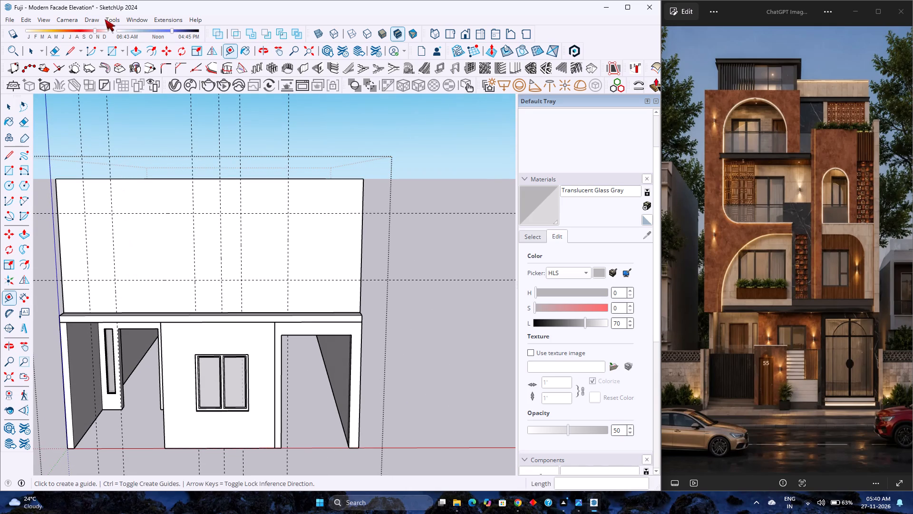
left_click(116, 57)
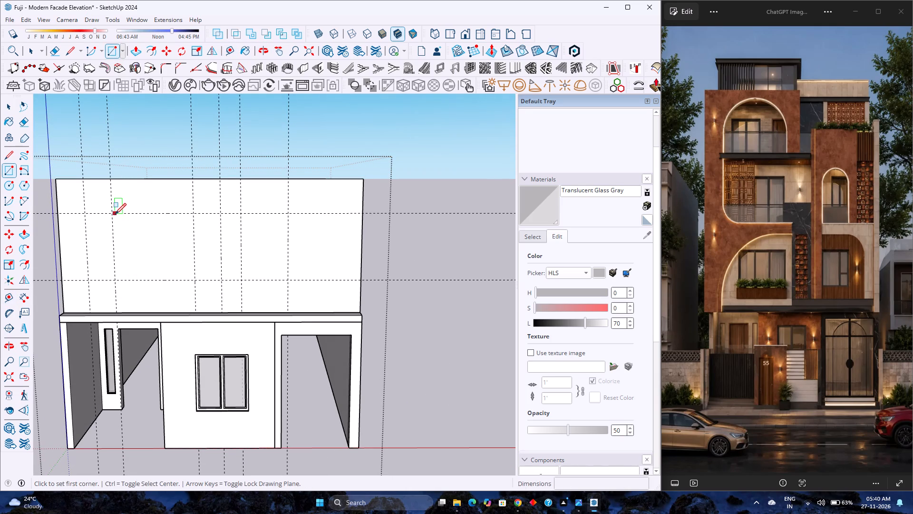
key("space")
double_click(138, 229)
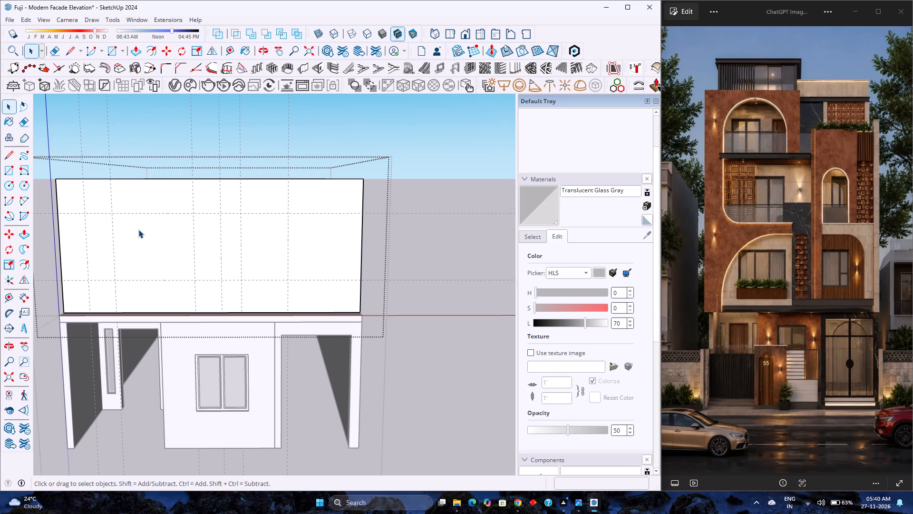
key("r")
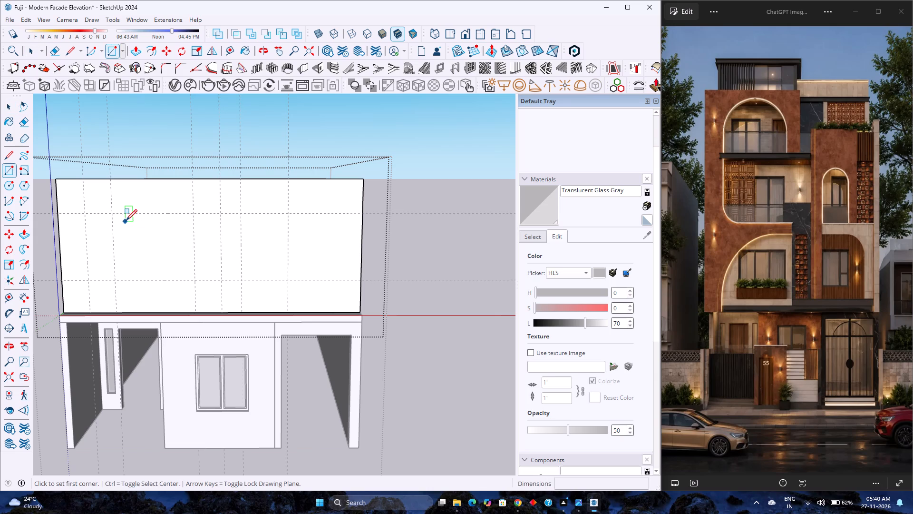
left_click(114, 216)
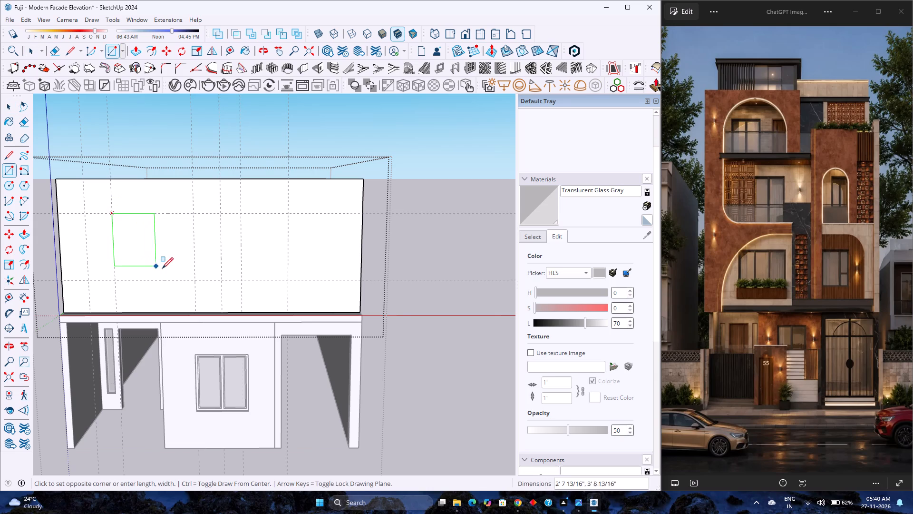
left_click(194, 279)
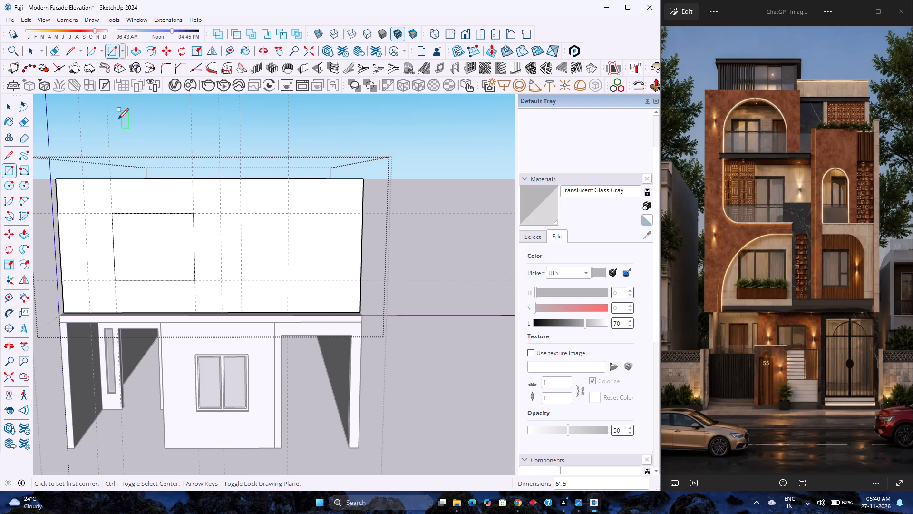
Push the window rectangle 9" through the front wall to cut the opening, and leave the wall group.
left_click(136, 52)
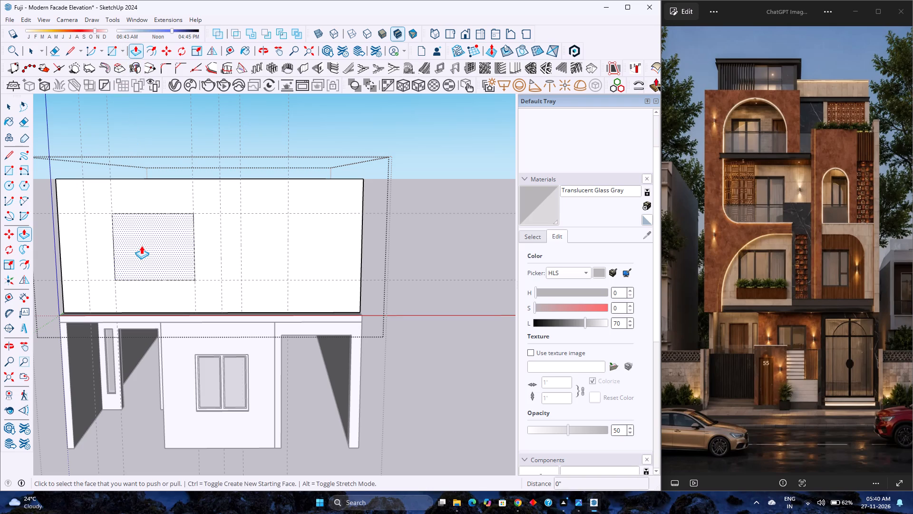
left_click(141, 246)
middle_click_drag(145, 237, 117, 352)
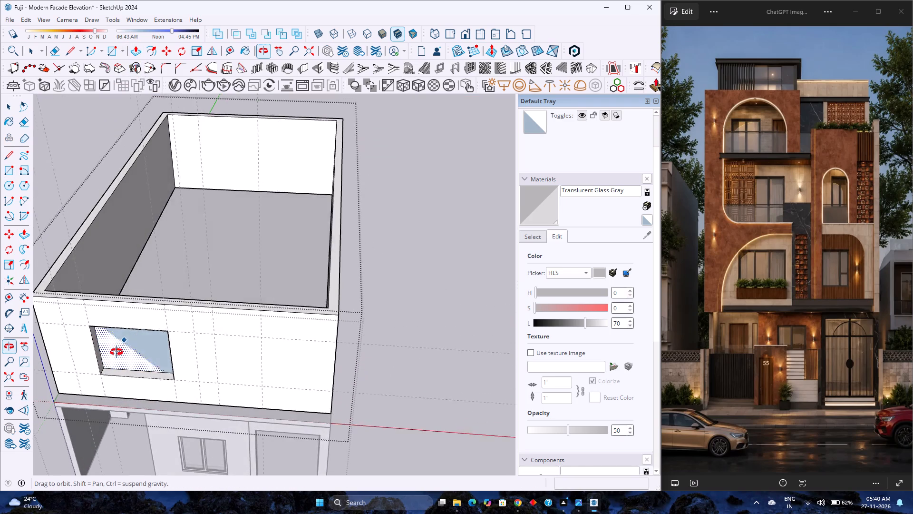
middle_click_drag(117, 352, 116, 353)
left_click(126, 302)
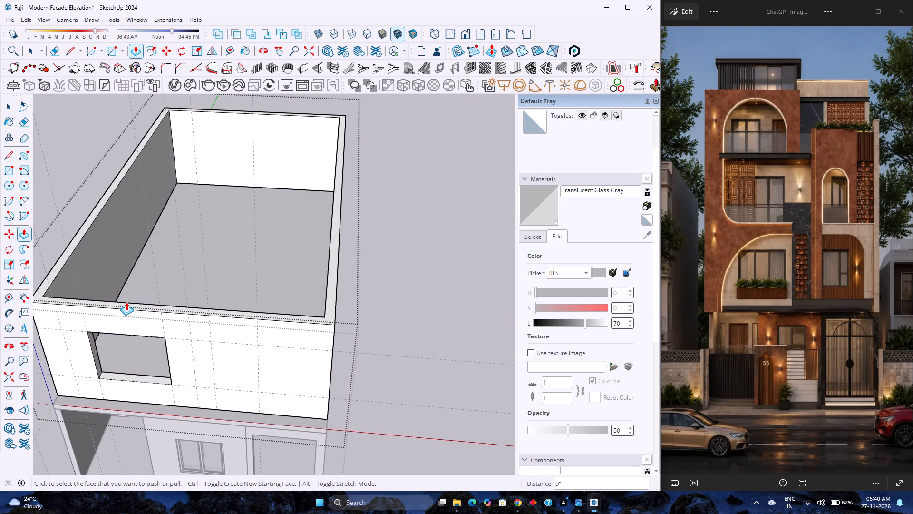
scroll(126, 302, "down", 2)
scroll(124, 302, "up", 1)
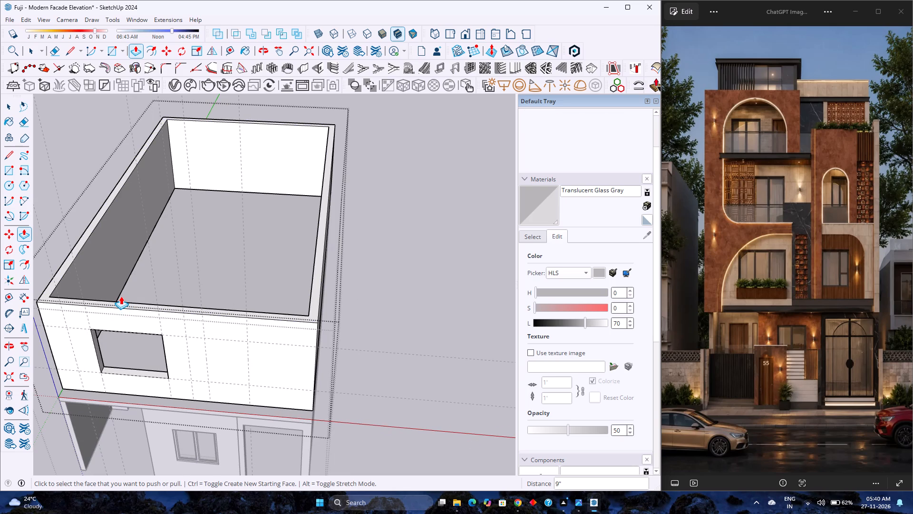
key("space")
middle_click_drag(126, 301, 165, 260)
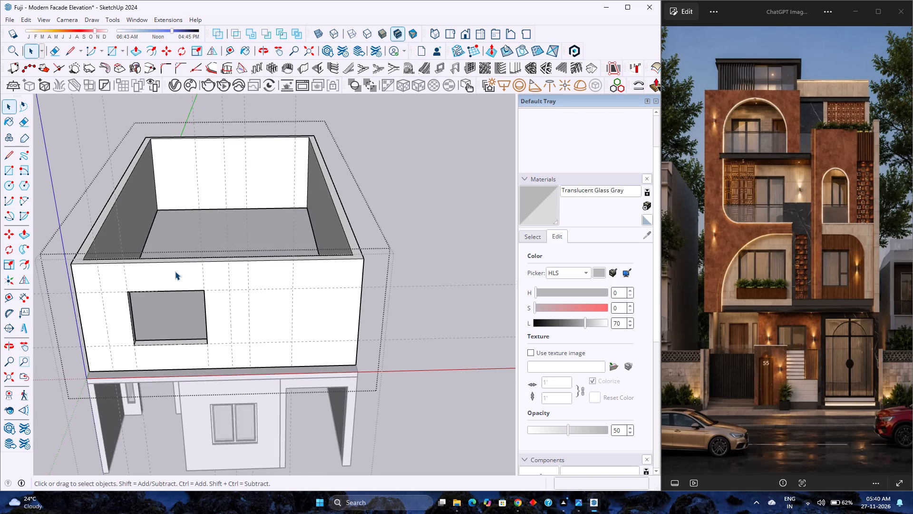
key("Escape")
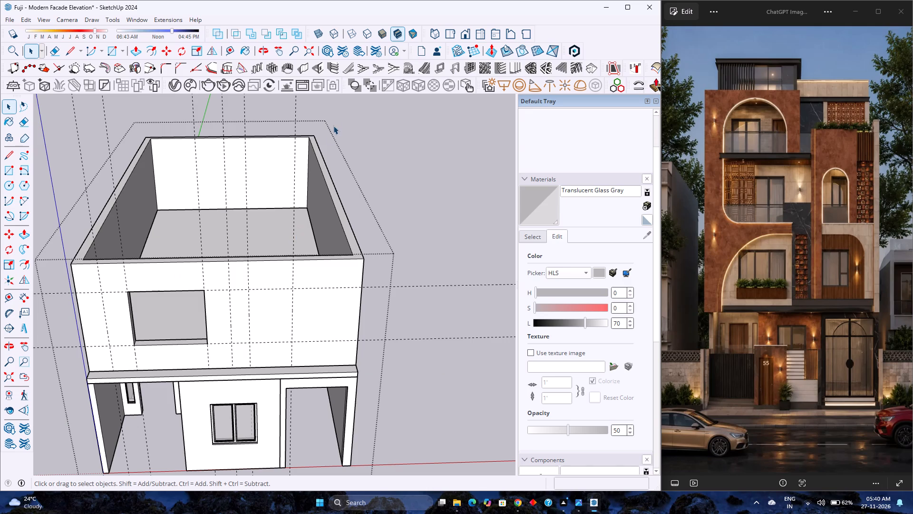
Move the four vertical guides from the window opening's right edge onward 9" to the right.
left_click_drag(330, 111, 162, 114)
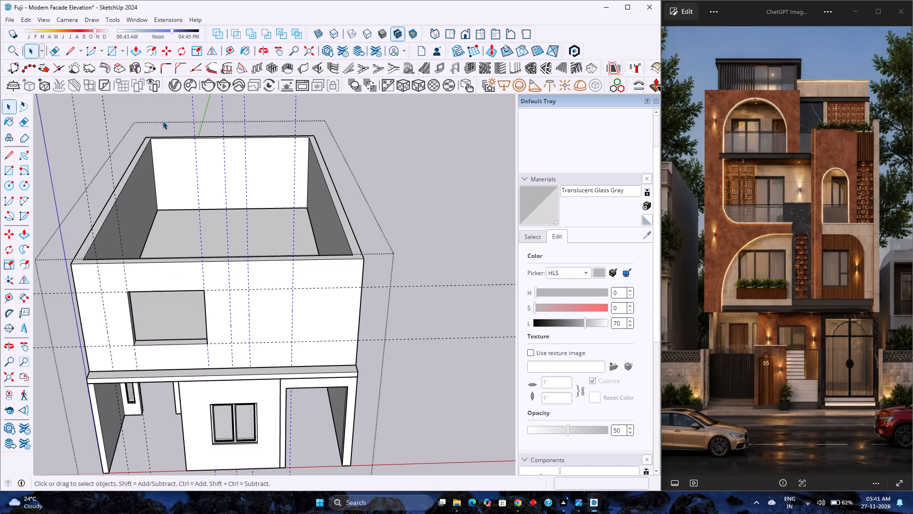
left_click(168, 55)
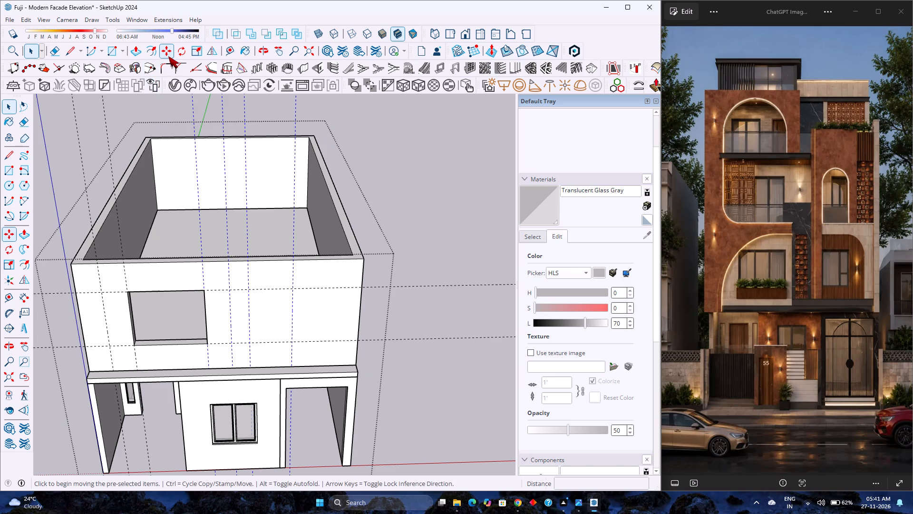
left_click(205, 292)
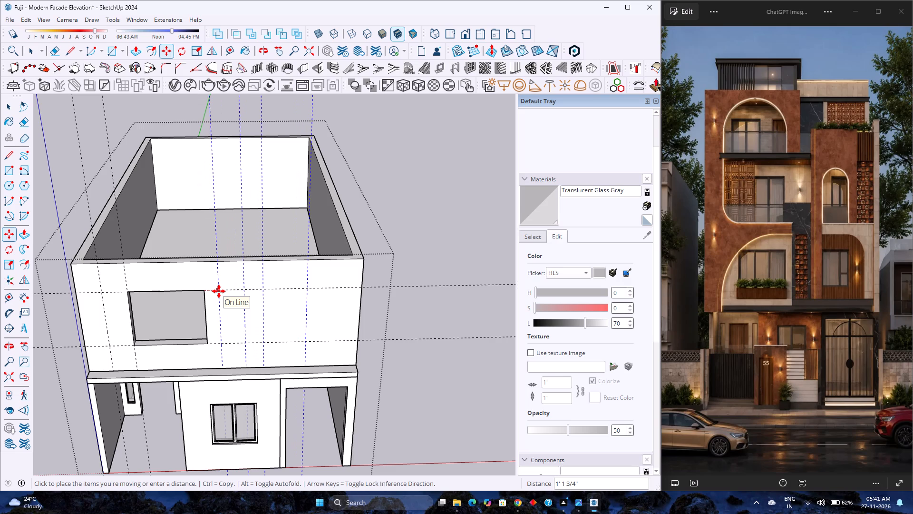
key("9")
key("Return")
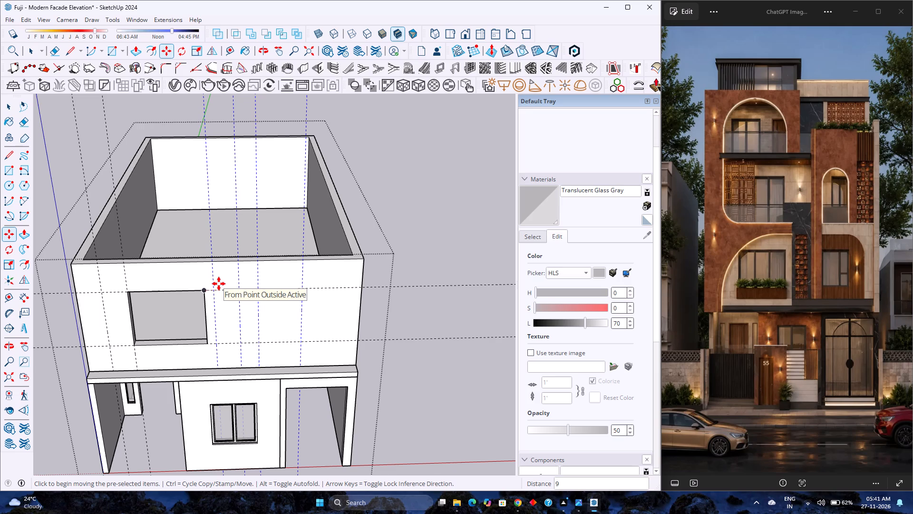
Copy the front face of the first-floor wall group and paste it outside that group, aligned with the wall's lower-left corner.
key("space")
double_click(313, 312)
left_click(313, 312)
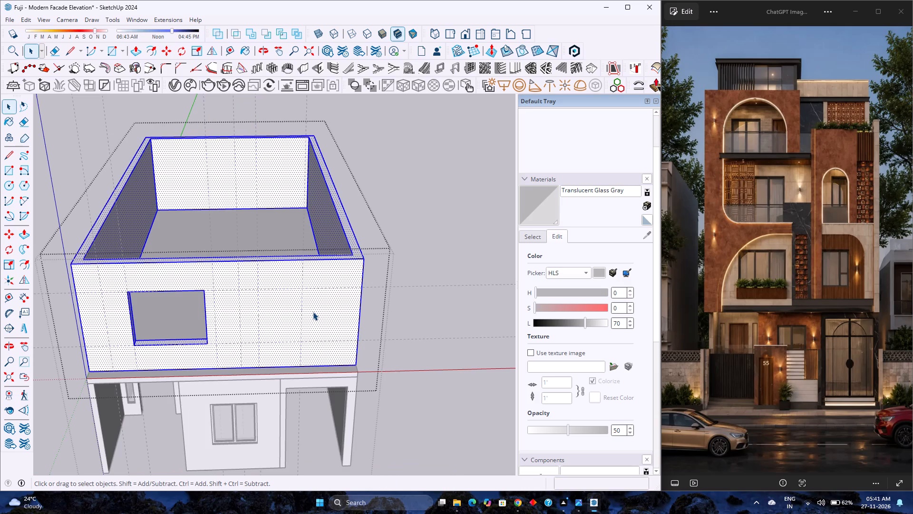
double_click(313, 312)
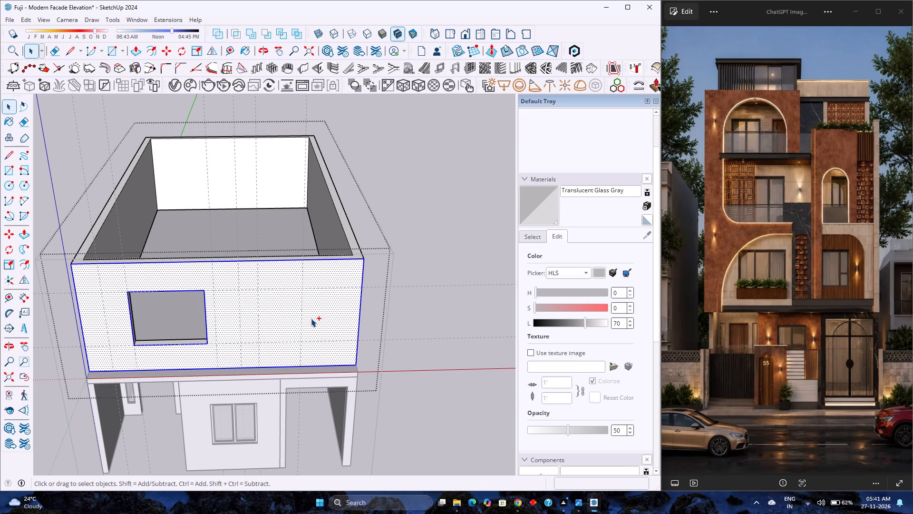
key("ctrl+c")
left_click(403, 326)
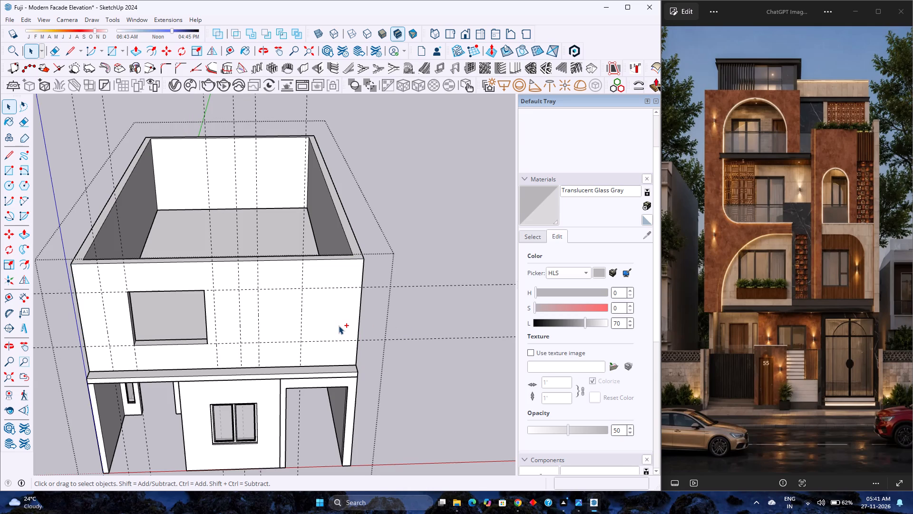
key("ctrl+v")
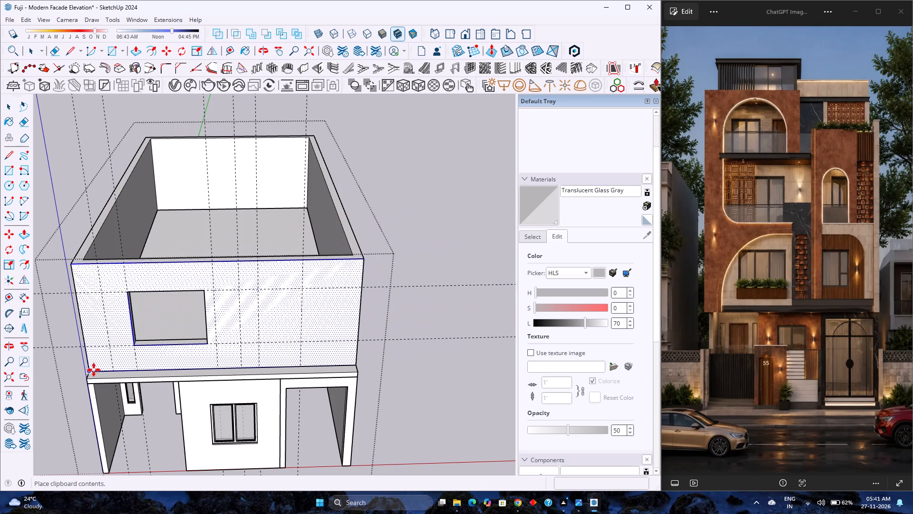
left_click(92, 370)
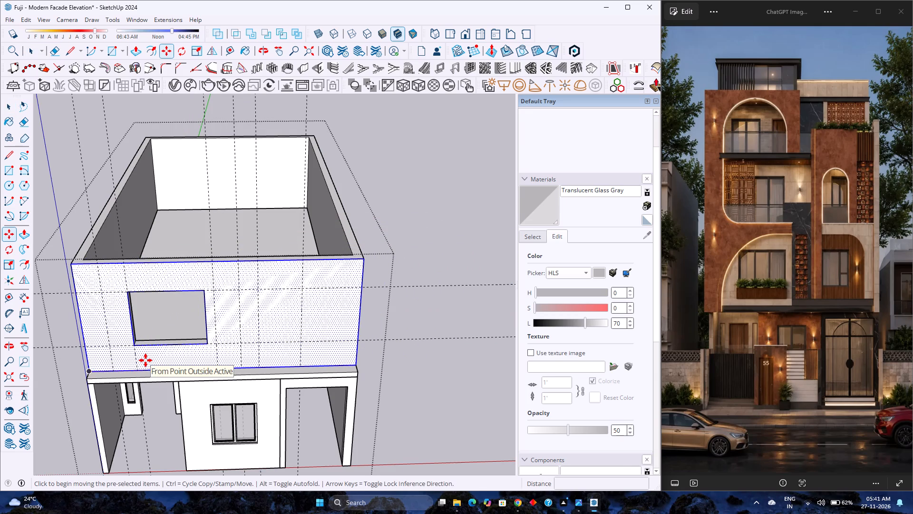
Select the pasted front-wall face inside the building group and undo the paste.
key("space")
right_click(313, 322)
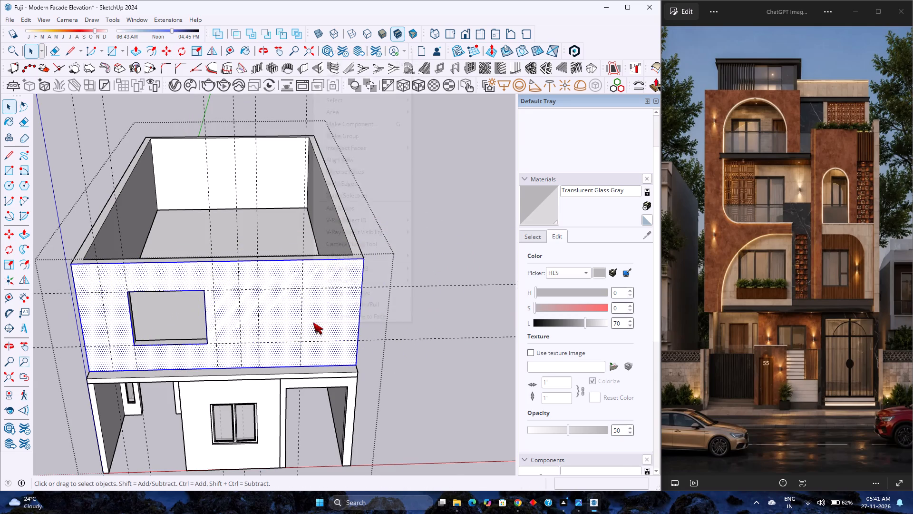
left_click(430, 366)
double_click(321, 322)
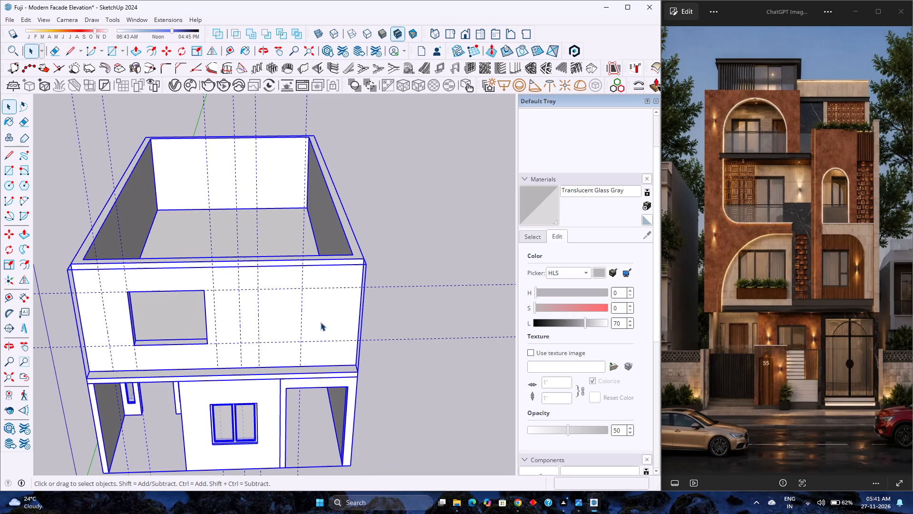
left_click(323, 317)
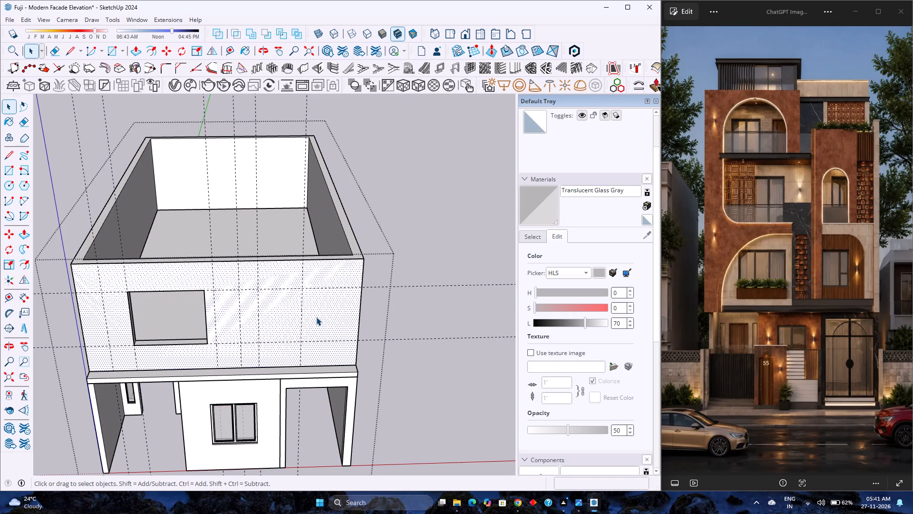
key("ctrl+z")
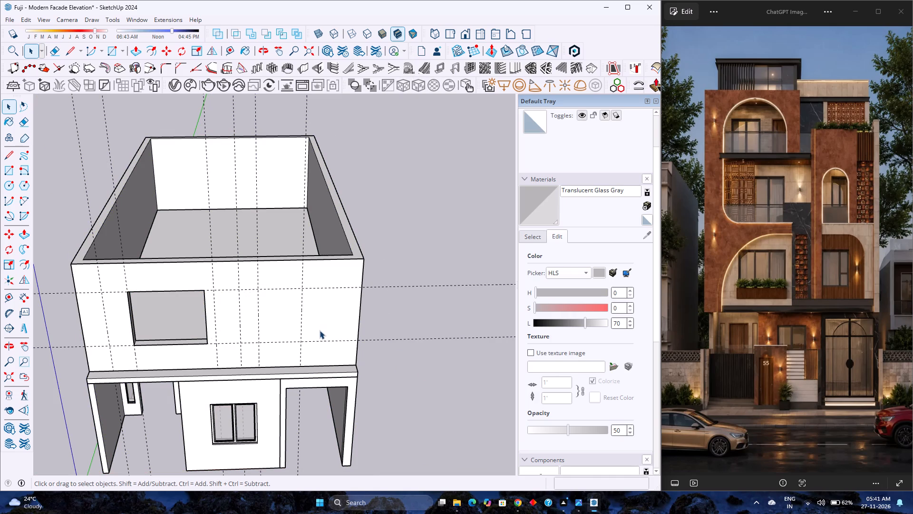
Reopen the building group for editing.
left_click(322, 319)
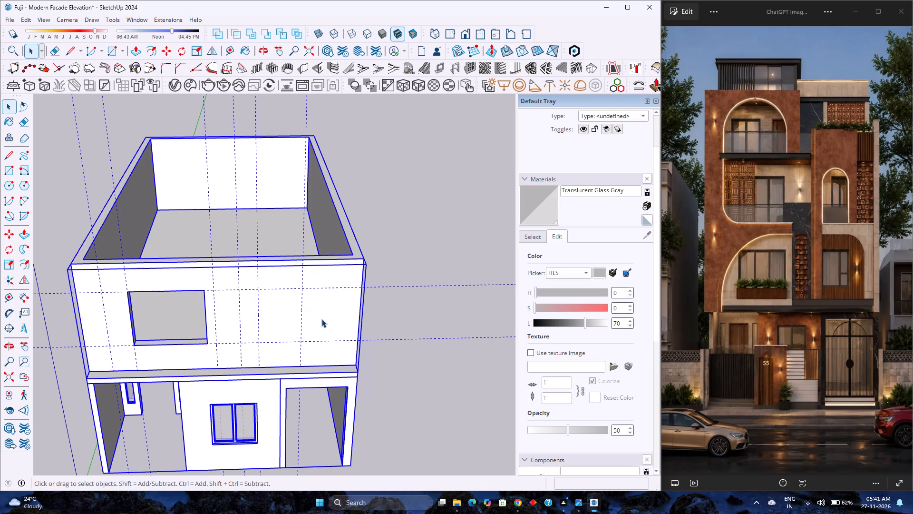
double_click(321, 316)
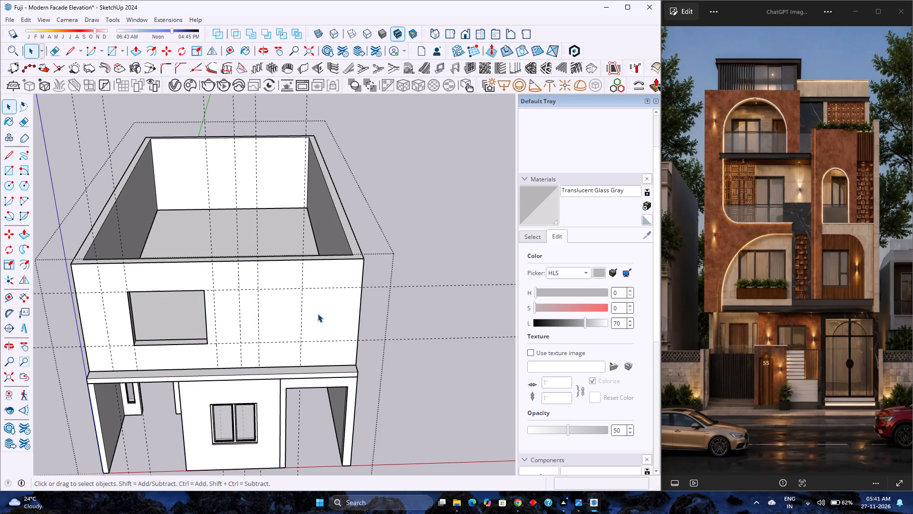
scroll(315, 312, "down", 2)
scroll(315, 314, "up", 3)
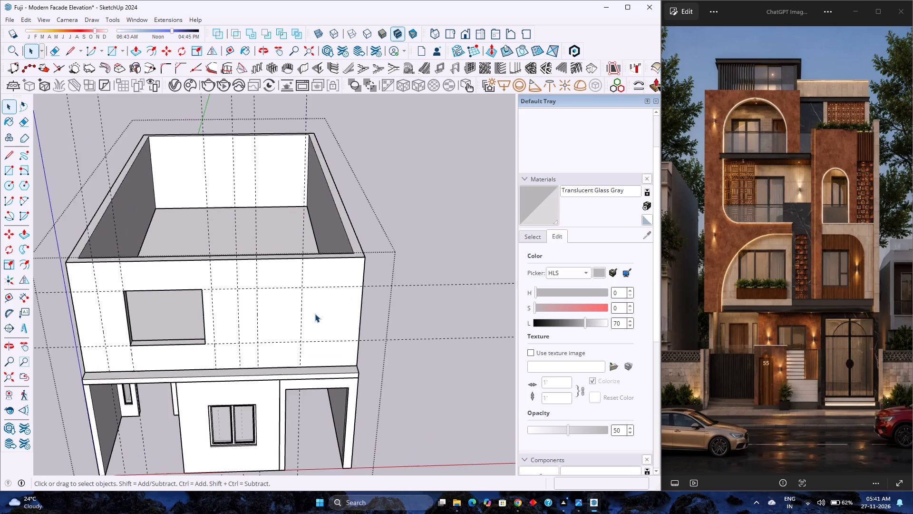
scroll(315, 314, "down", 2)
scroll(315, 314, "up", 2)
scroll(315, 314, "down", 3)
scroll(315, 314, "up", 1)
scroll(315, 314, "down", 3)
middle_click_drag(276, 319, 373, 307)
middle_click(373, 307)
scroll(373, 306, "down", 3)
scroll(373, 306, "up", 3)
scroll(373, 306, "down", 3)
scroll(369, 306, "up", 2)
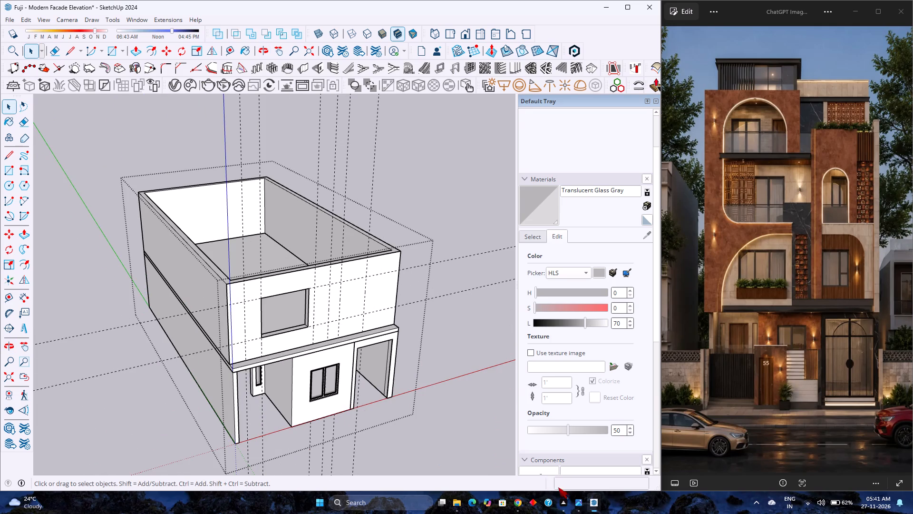
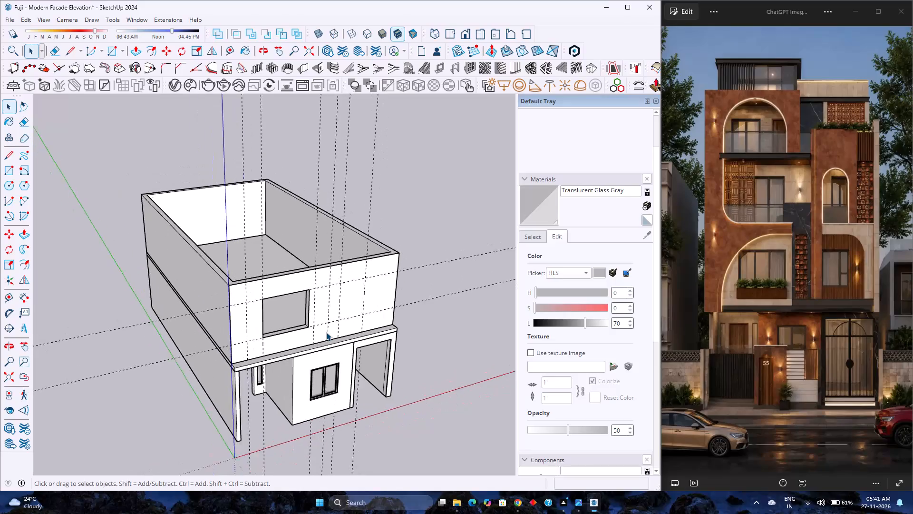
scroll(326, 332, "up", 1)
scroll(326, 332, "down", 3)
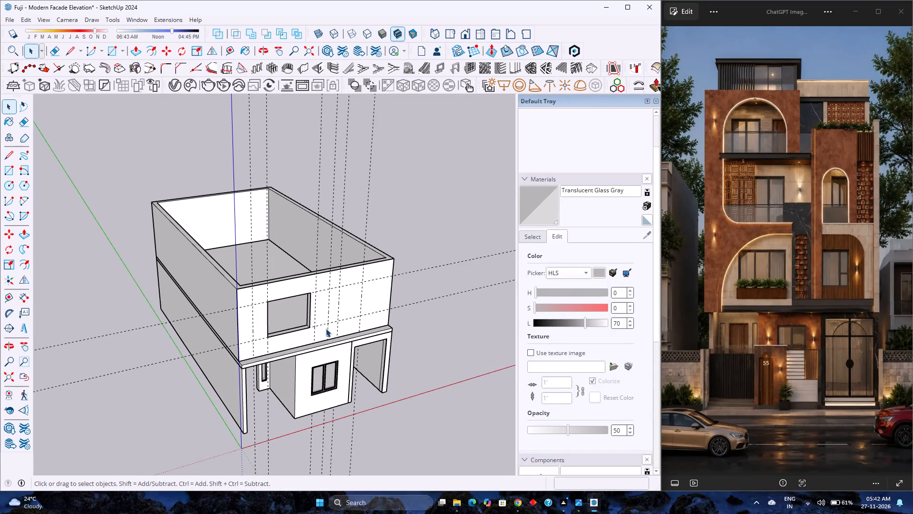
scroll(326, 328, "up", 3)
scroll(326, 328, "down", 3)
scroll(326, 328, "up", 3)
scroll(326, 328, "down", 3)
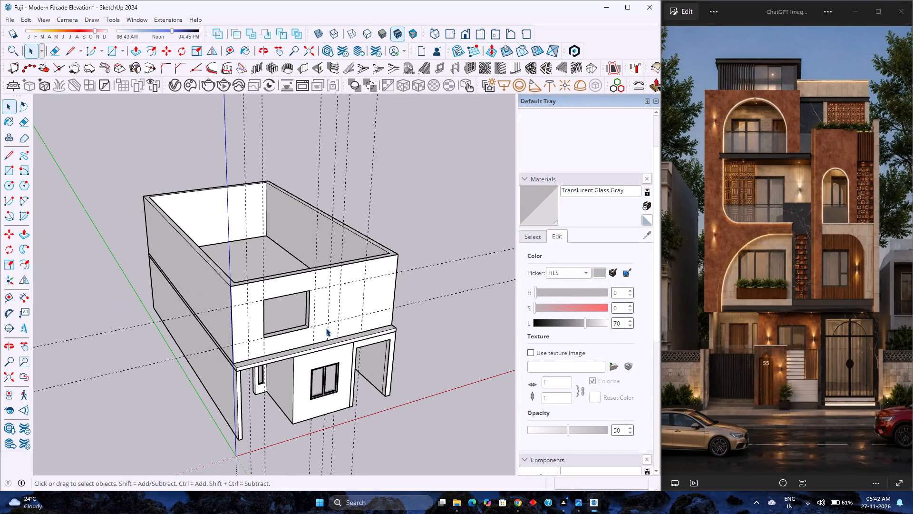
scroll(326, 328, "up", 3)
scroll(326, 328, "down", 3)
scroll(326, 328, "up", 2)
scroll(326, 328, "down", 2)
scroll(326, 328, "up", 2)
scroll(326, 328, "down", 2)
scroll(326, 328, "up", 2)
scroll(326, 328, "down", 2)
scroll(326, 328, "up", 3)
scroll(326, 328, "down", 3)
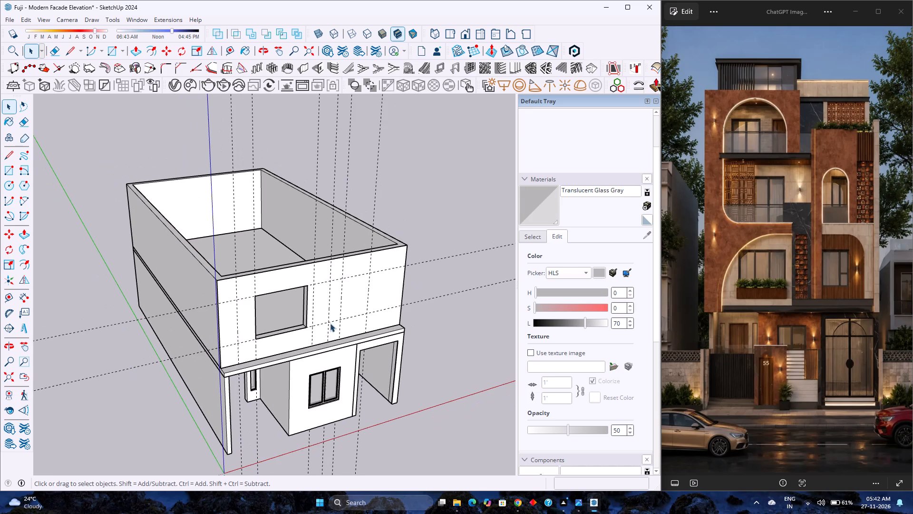
Open the upper-floor wall group and place a vertical guide 9" inward from the front wall's right edge.
middle_click_drag(342, 315, 326, 315)
middle_click_drag(317, 315, 266, 306)
middle_click(266, 306)
middle_click(263, 305)
scroll(255, 296, "up", 3)
scroll(303, 343, "up", 3)
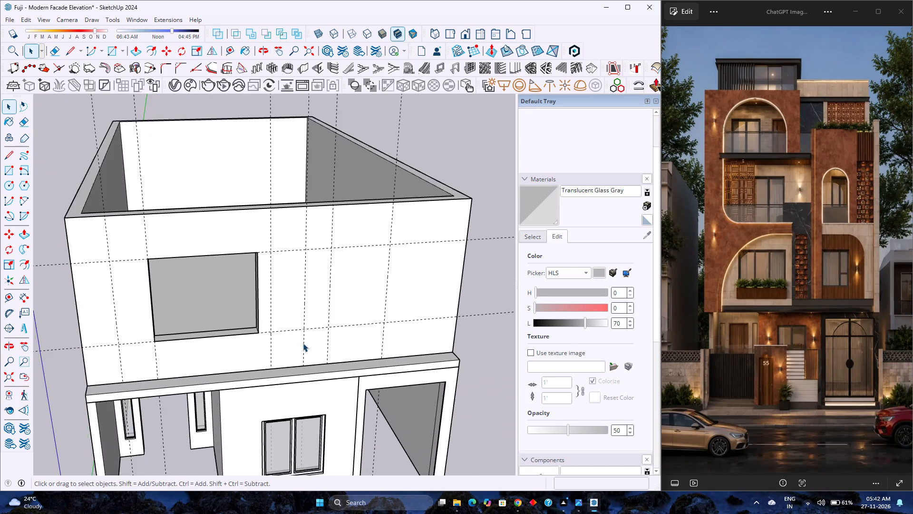
middle_click_drag(302, 343, 274, 326)
middle_click(274, 326)
middle_click(274, 325)
middle_click(268, 320)
scroll(267, 319, "down", 5)
double_click(357, 244)
scroll(357, 244, "up", 2)
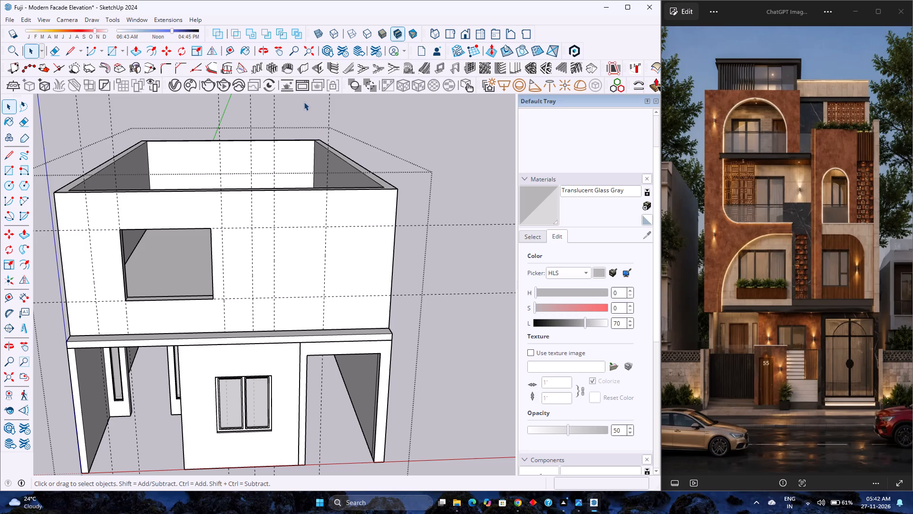
left_click(227, 49)
left_click(392, 254)
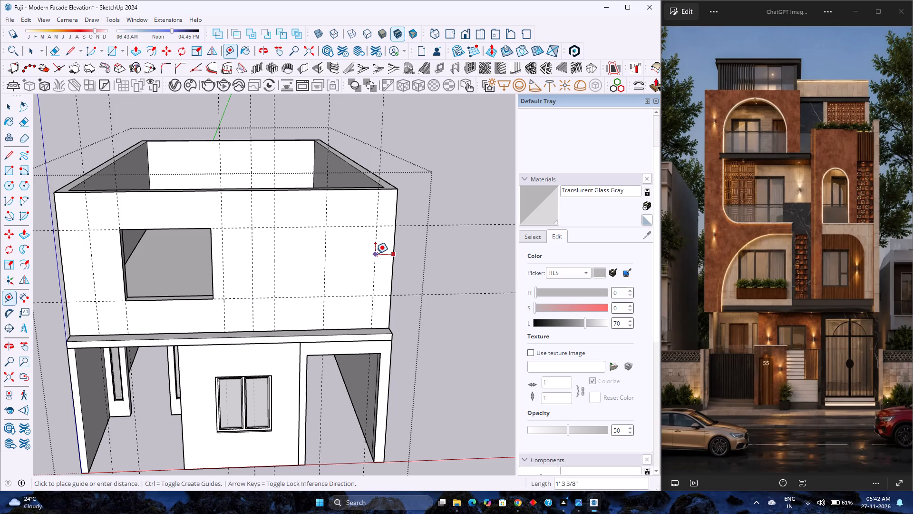
key("9")
key("Return")
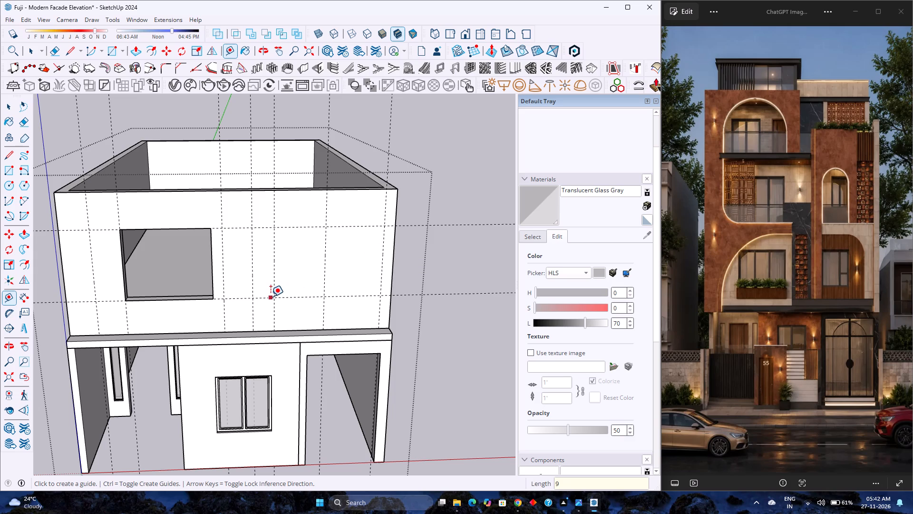
Delete the vertical guide nearest the 9" guide, the one running down through the ground-floor side opening.
key("space")
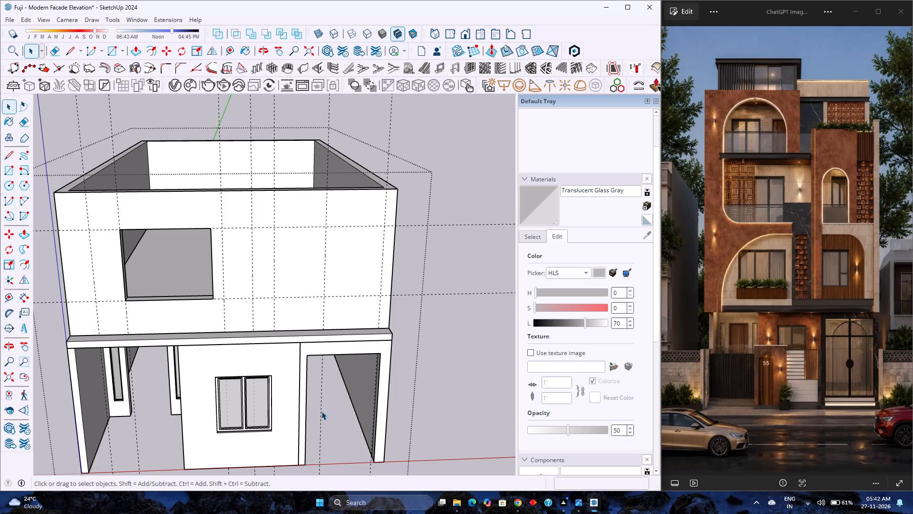
left_click(321, 411)
key("Delete")
Place a vertical guide 4' toward the front wall's right edge from the rightmost guide near the wall's middle.
left_click(225, 48)
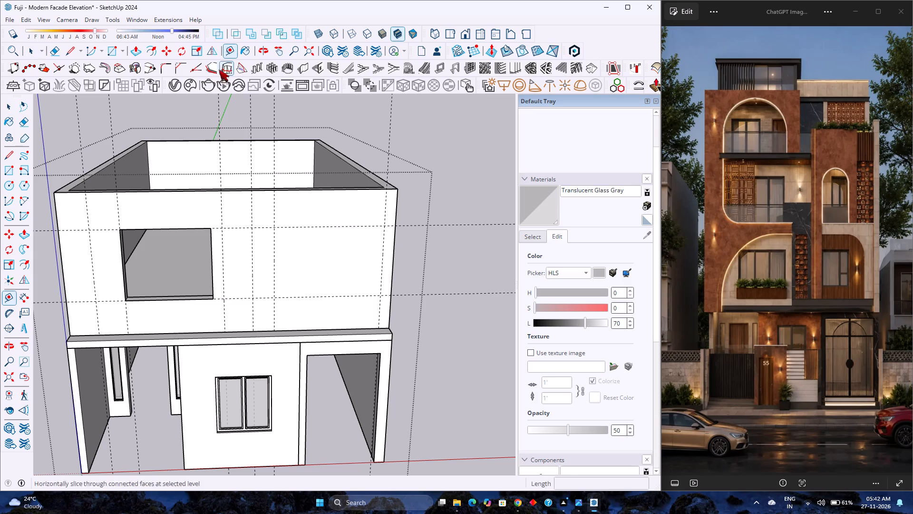
left_click(274, 284)
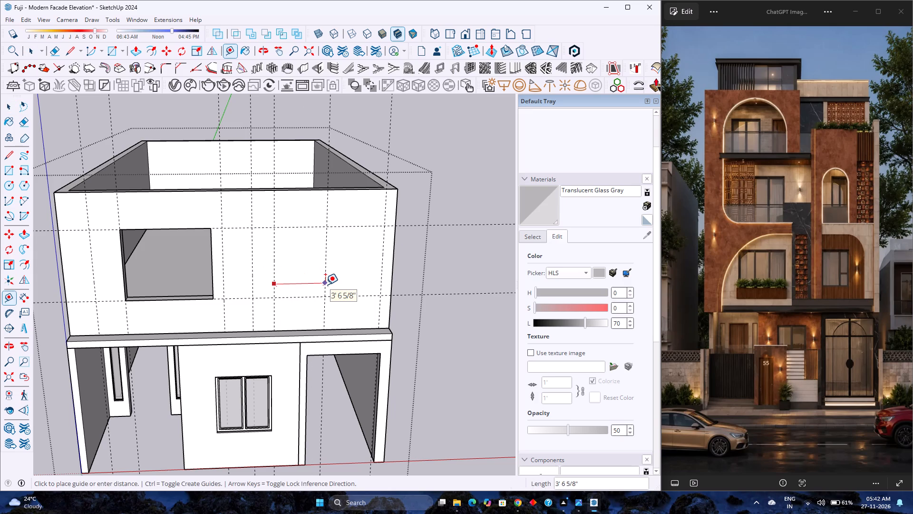
key("4")
key("apostrophe")
key("Return")
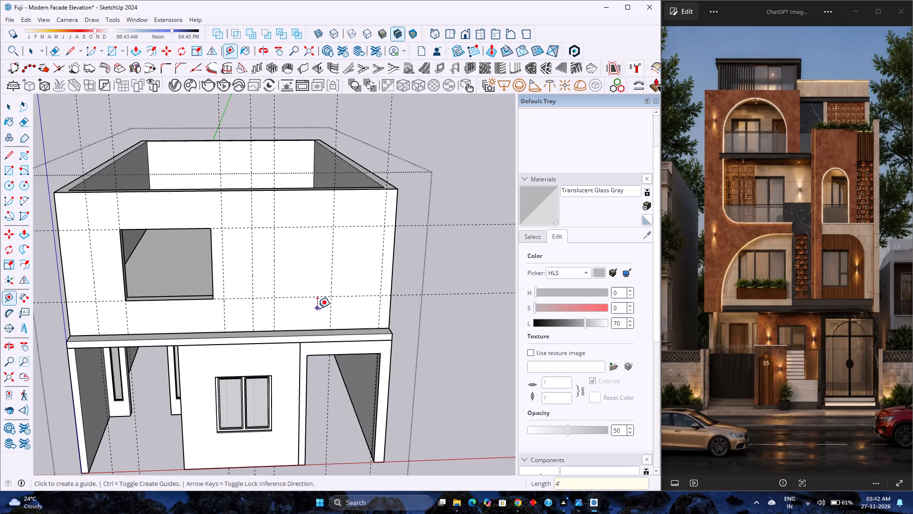
Place a vertical guide 1'4" inward from the 9" guide on the front wall, locked along the red axis.
middle_click_drag(340, 304, 340, 296)
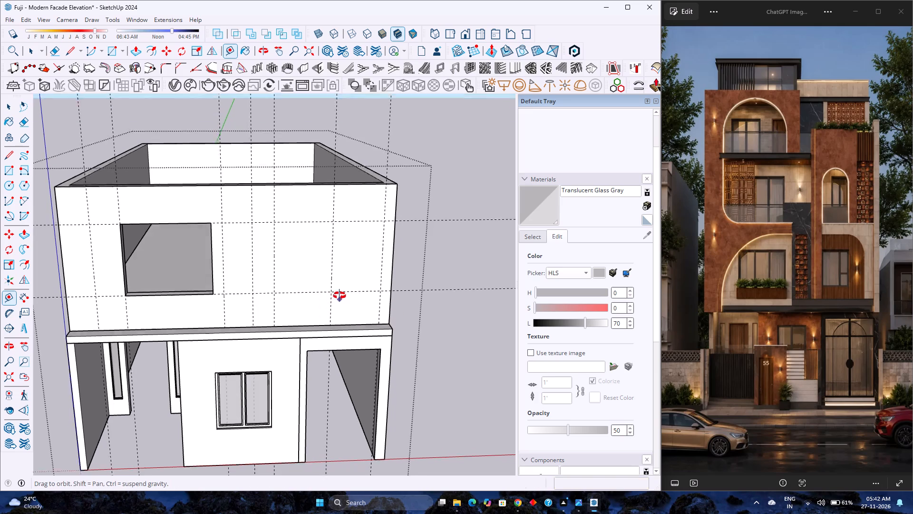
middle_click_drag(340, 296, 342, 282)
middle_click(342, 282)
left_click(385, 254)
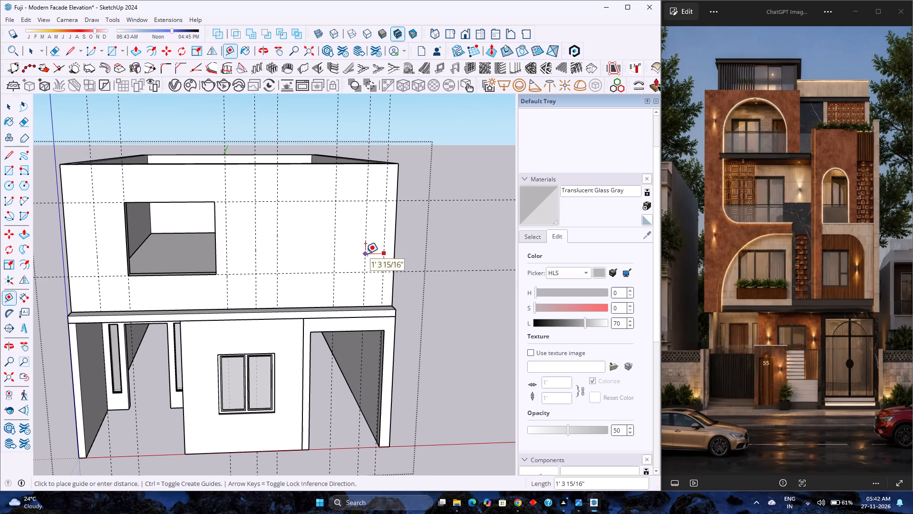
key("Right")
type("1'4")
key("Return")
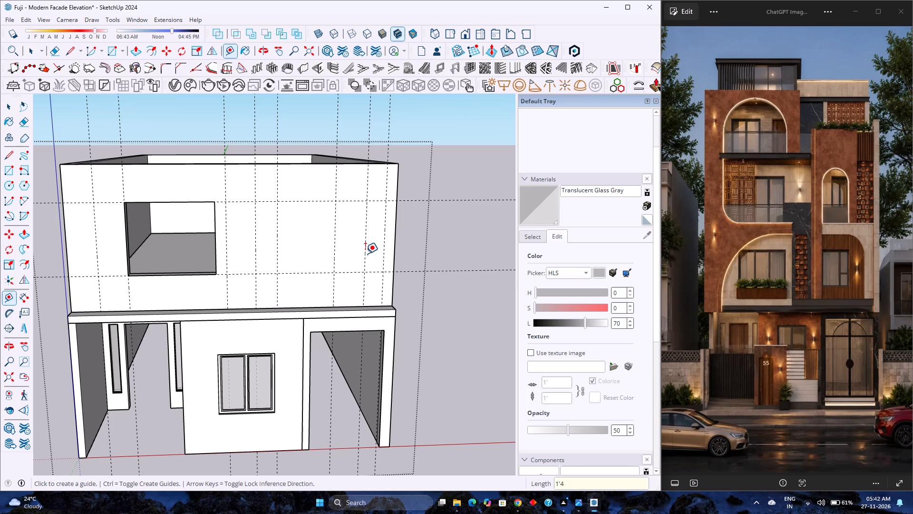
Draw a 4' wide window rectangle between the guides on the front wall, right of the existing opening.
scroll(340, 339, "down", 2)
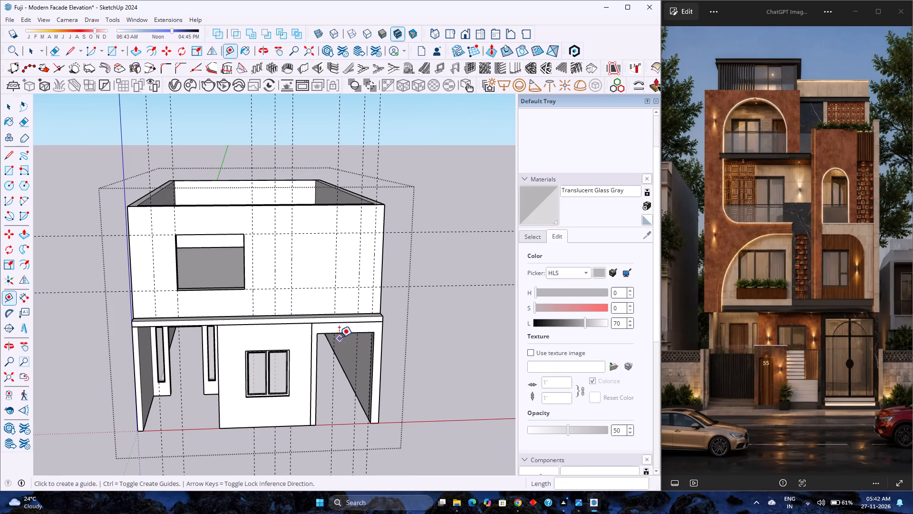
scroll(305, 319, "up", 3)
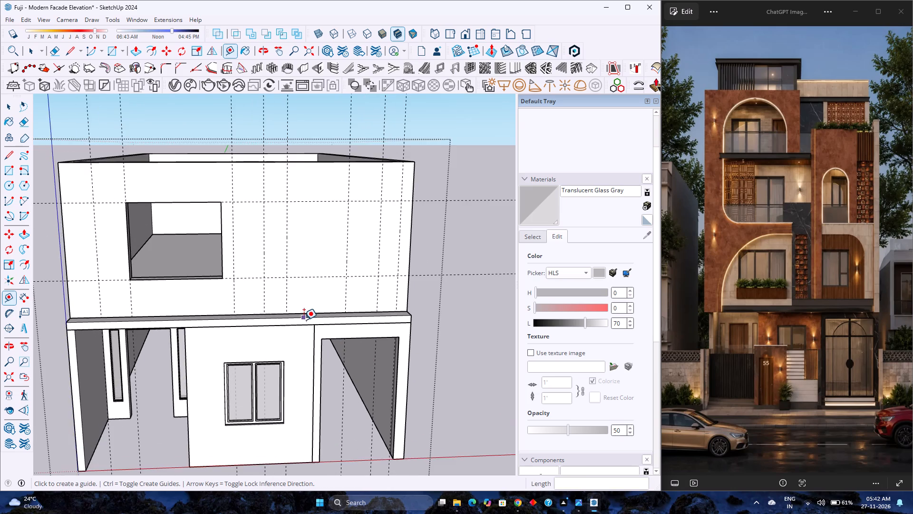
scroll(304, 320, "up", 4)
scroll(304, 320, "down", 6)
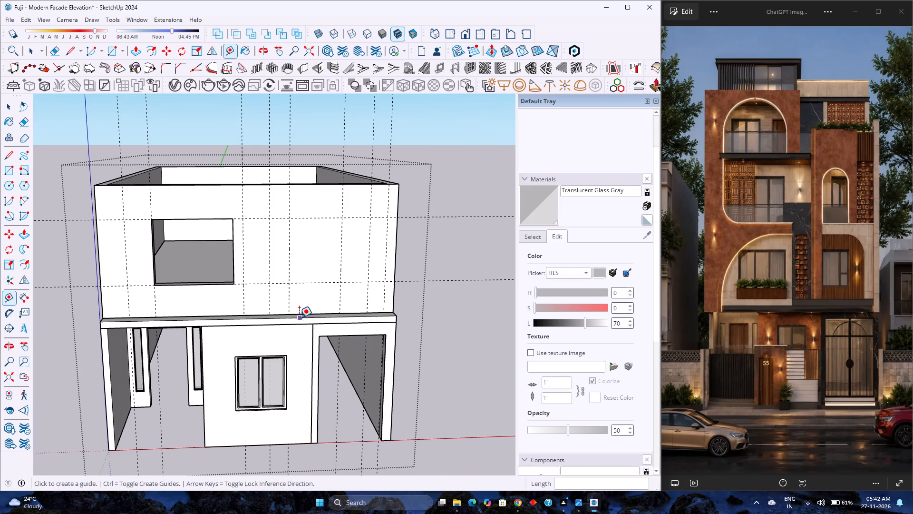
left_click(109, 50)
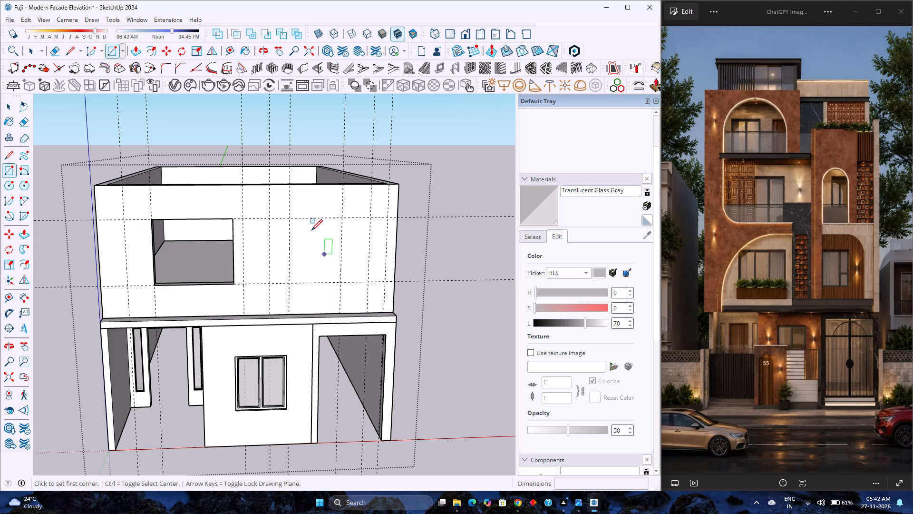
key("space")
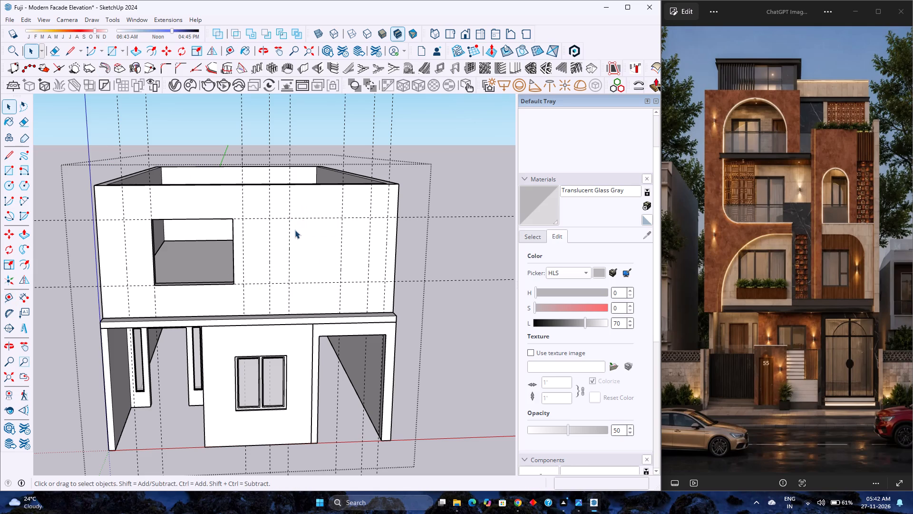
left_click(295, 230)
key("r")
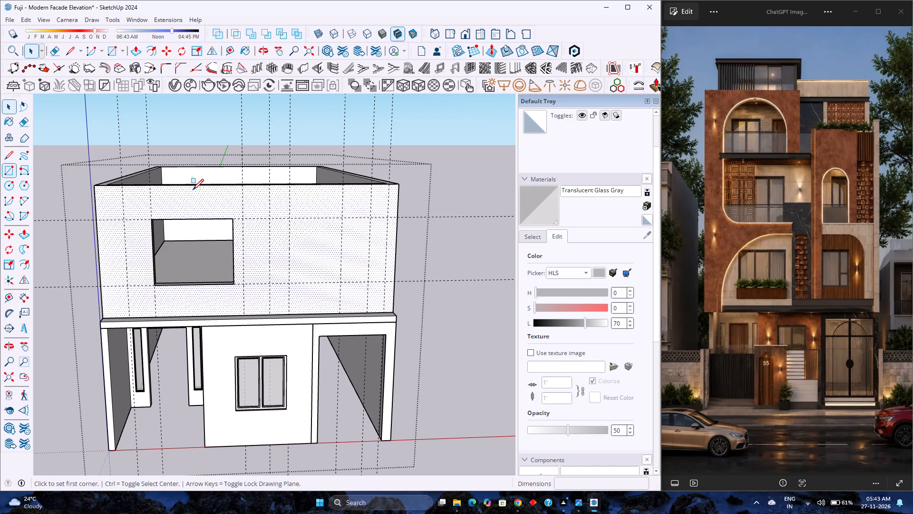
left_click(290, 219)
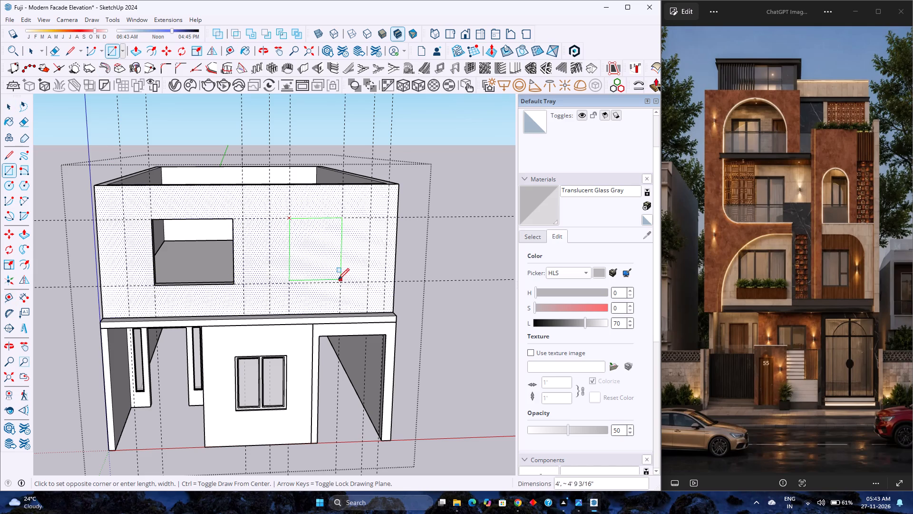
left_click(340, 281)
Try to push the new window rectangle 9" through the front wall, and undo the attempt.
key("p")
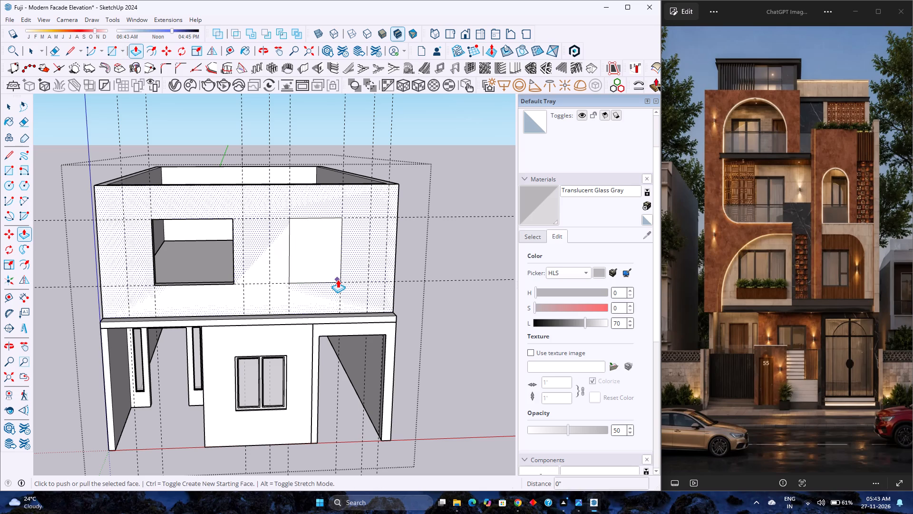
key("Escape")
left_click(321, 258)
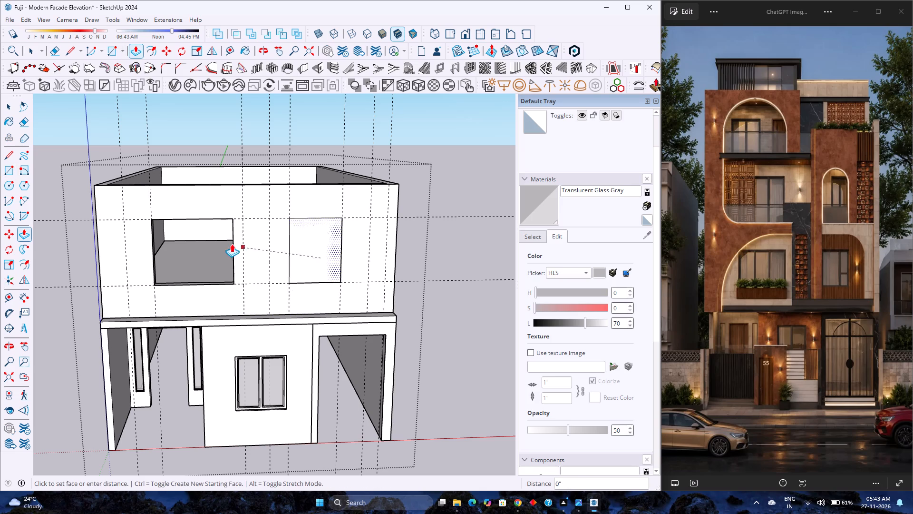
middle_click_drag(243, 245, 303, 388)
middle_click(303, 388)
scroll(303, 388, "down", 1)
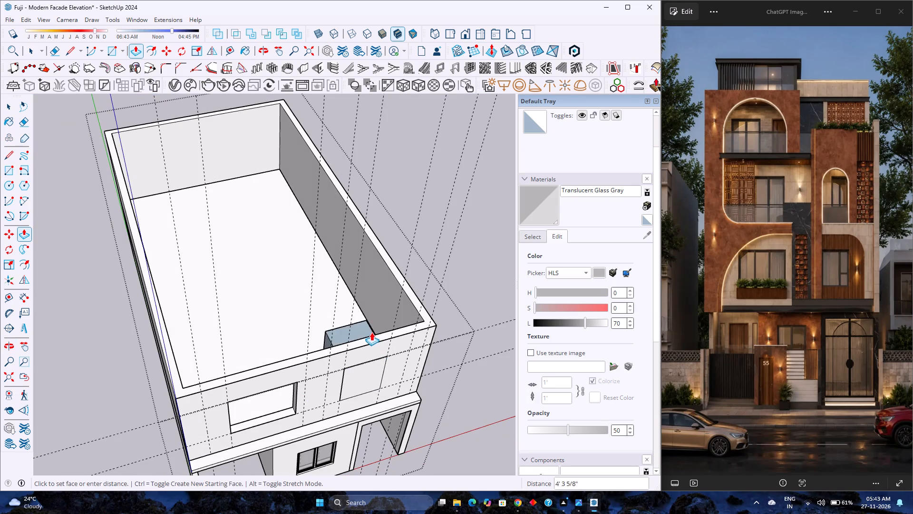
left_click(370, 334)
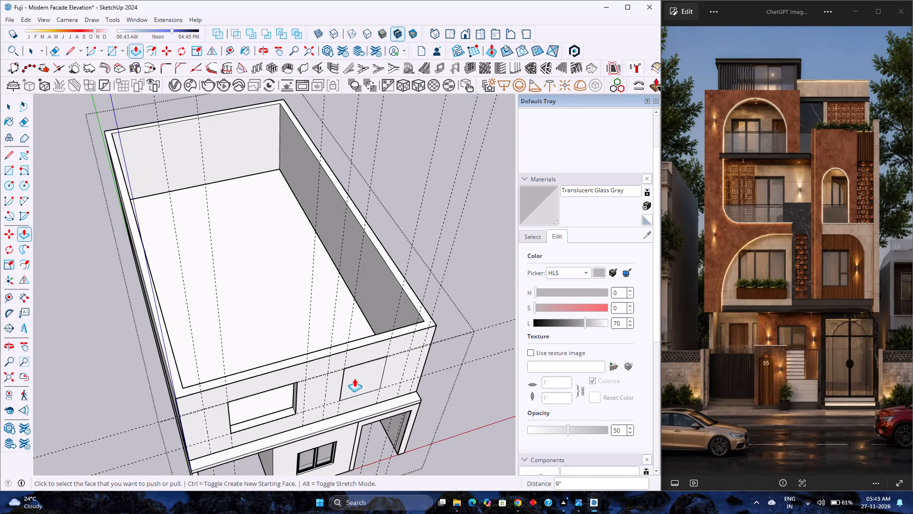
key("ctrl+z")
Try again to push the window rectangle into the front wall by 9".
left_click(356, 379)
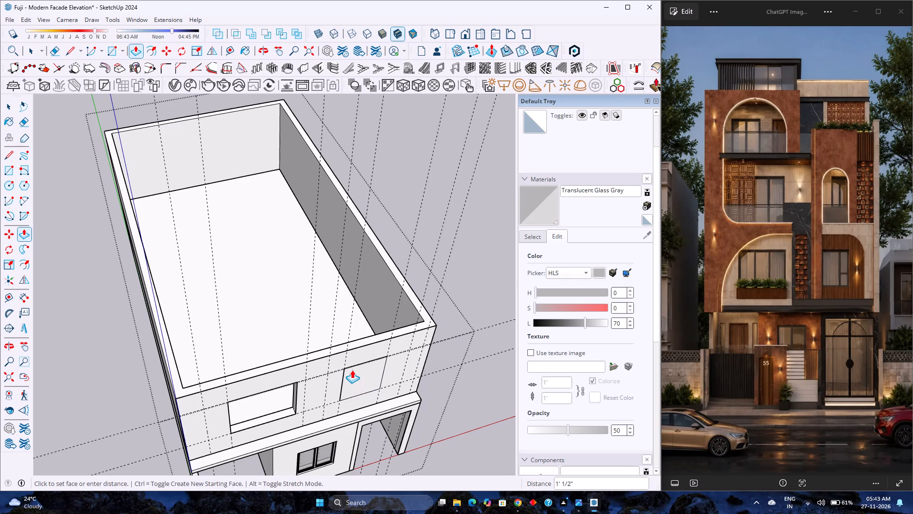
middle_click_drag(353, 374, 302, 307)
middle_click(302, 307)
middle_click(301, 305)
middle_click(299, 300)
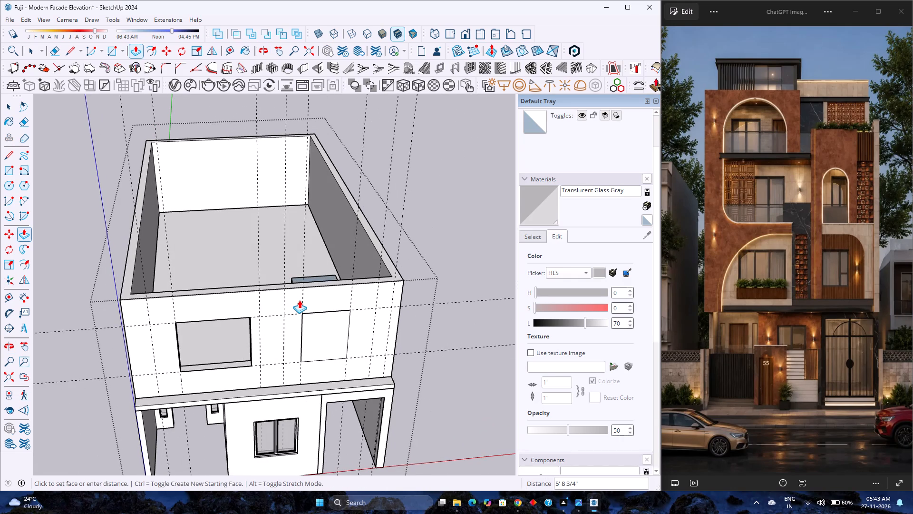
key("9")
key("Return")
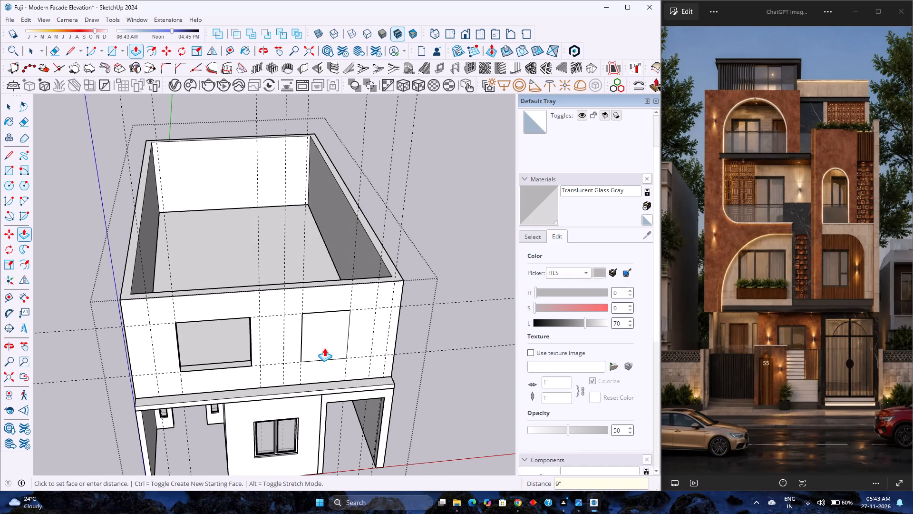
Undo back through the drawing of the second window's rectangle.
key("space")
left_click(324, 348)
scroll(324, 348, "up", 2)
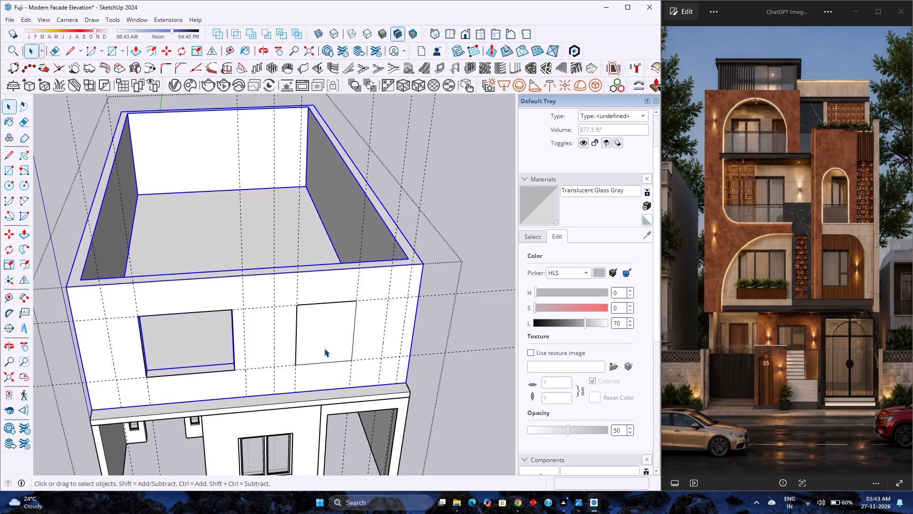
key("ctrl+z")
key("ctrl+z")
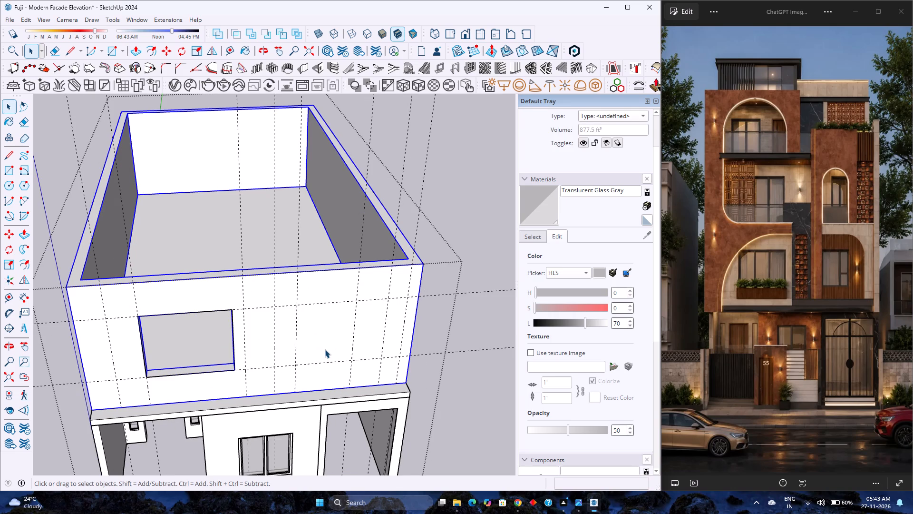
Reopen the upper-floor wall group and draw a 4' by 5' window rectangle between the guides, right of the existing opening.
double_click(325, 348)
left_click(319, 323)
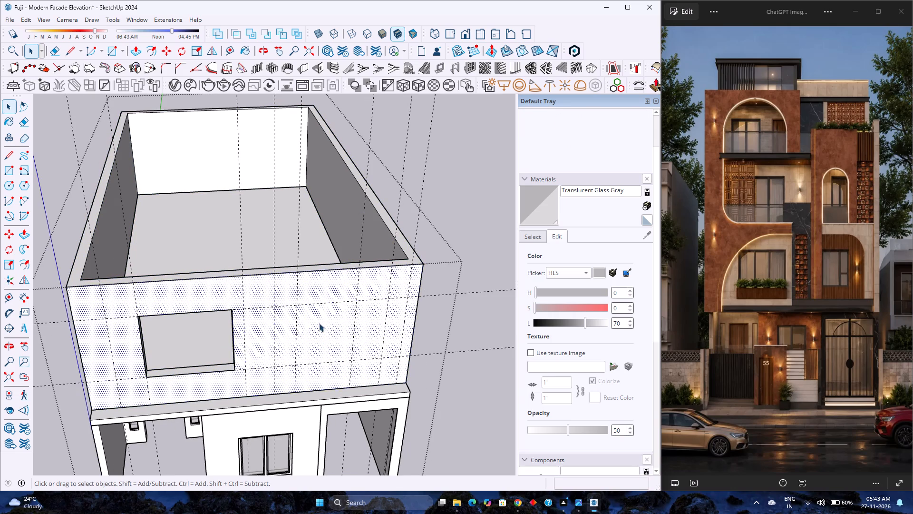
key("r")
left_click(299, 306)
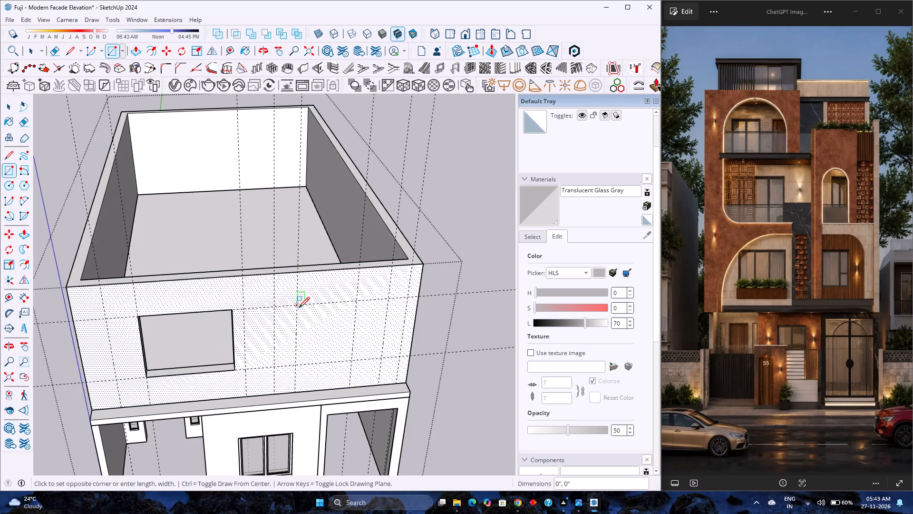
left_click(353, 361)
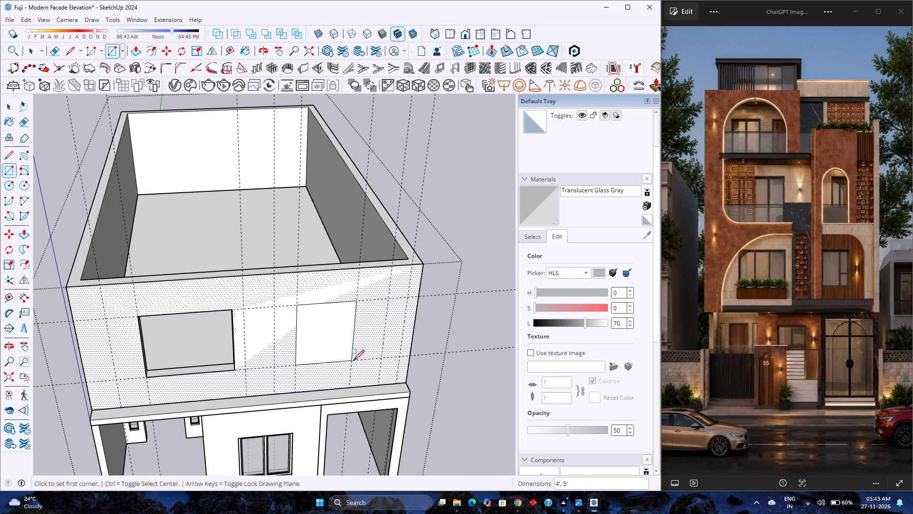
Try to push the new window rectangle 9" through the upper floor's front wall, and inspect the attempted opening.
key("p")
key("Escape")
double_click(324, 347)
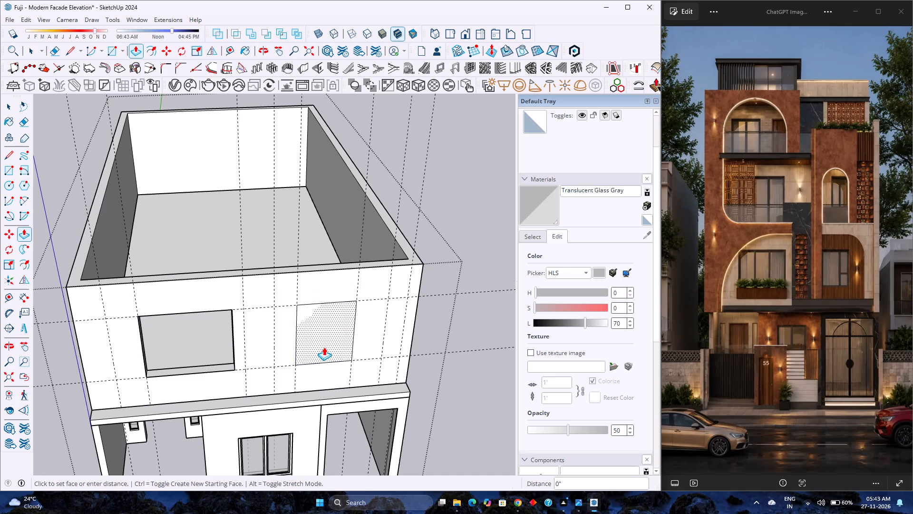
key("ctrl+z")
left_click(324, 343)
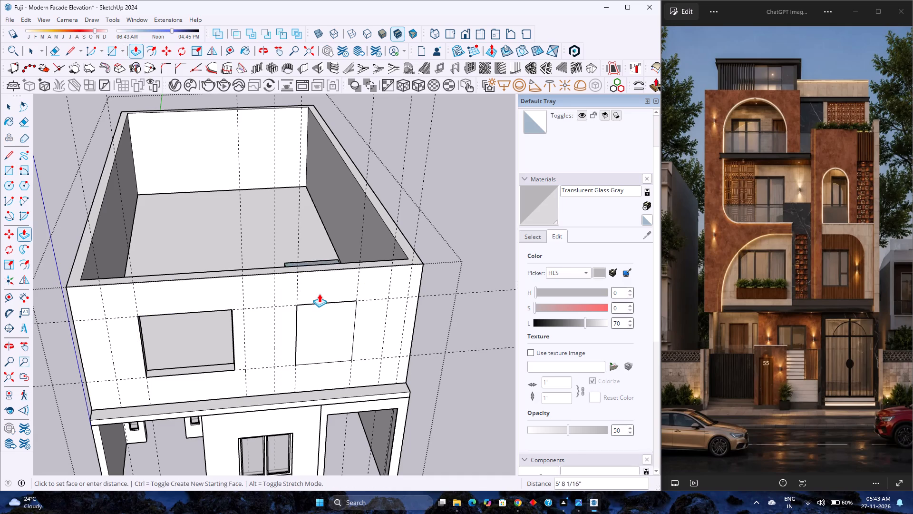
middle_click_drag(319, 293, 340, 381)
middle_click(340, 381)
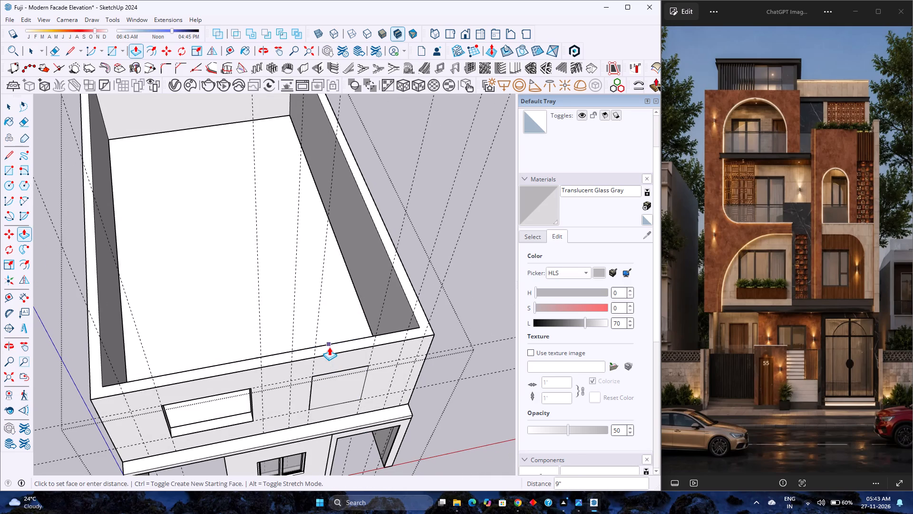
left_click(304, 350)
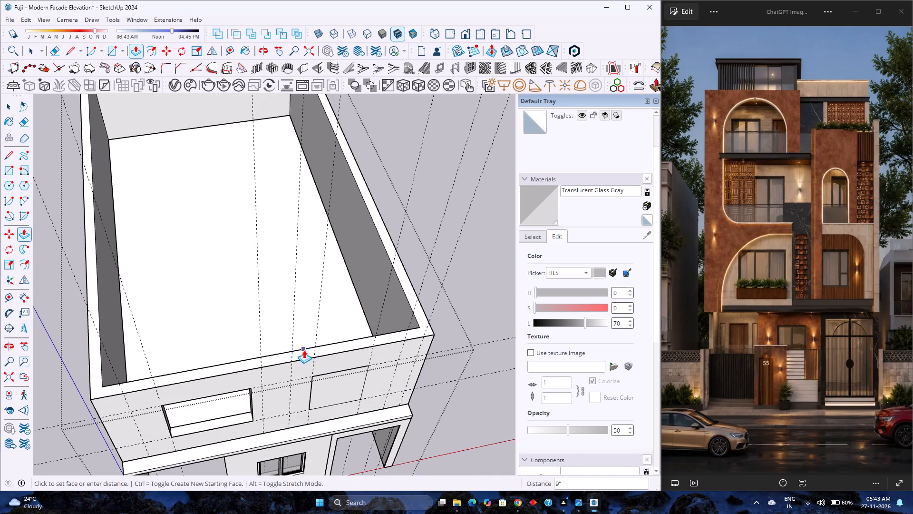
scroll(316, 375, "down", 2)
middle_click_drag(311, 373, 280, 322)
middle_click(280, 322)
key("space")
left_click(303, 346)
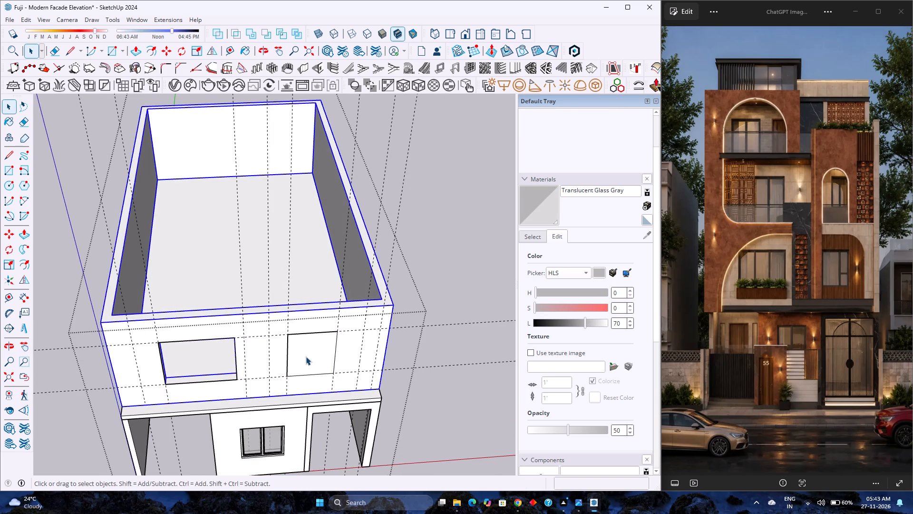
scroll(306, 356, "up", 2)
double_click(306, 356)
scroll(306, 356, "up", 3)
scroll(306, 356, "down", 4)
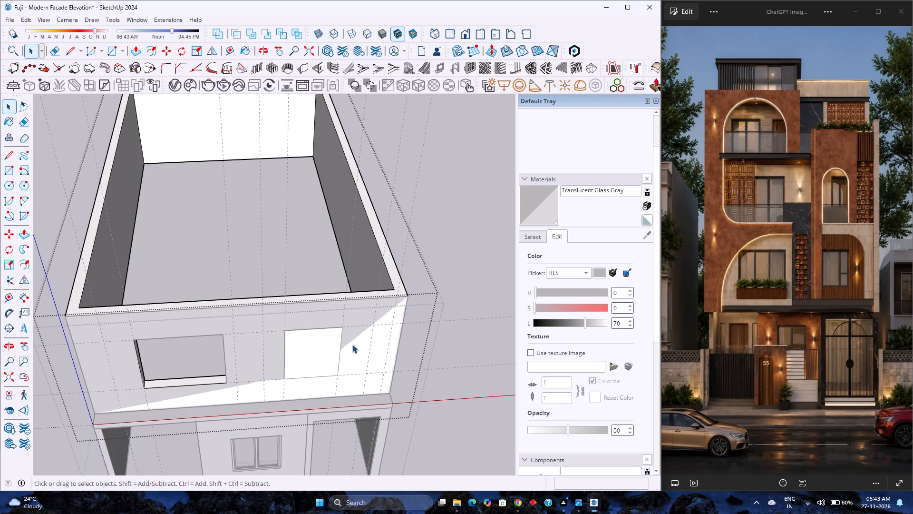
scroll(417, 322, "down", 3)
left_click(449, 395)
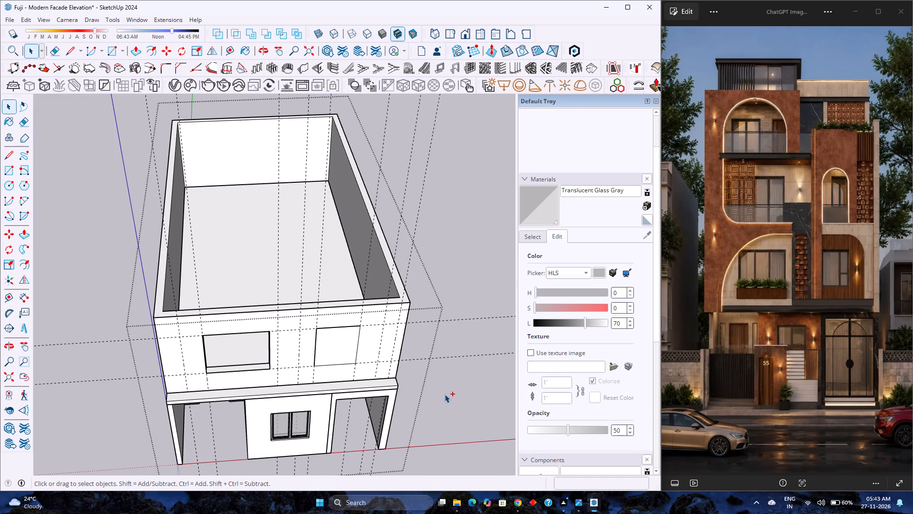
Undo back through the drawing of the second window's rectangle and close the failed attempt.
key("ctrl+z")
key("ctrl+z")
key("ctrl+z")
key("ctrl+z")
Open the nested upper-floor wall group and draw a 5' by 4' window rectangle between the guides, right of the existing opening.
left_click(338, 337)
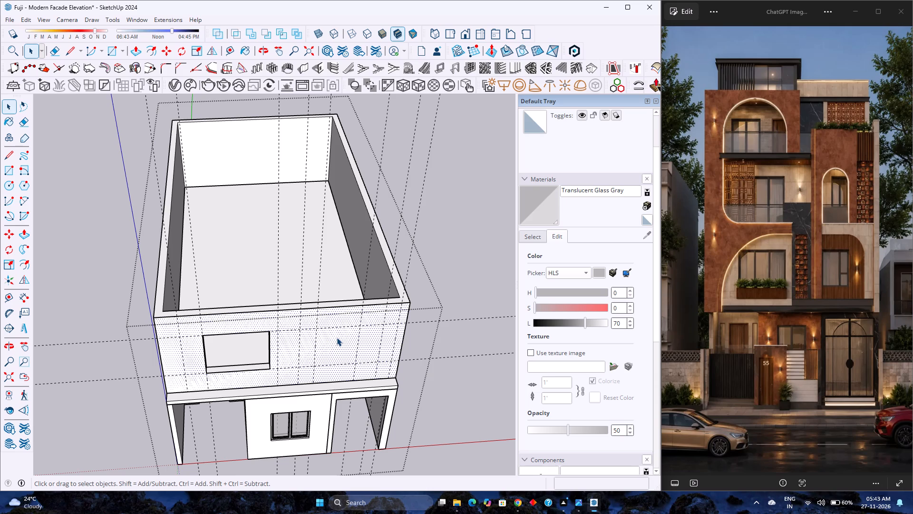
left_click(405, 300)
double_click(405, 298)
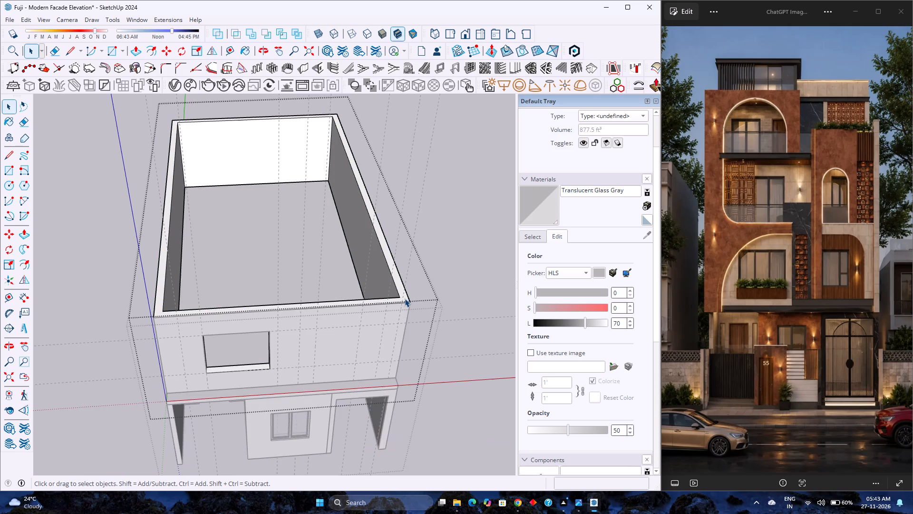
middle_click_drag(358, 366, 345, 322)
middle_click(345, 322)
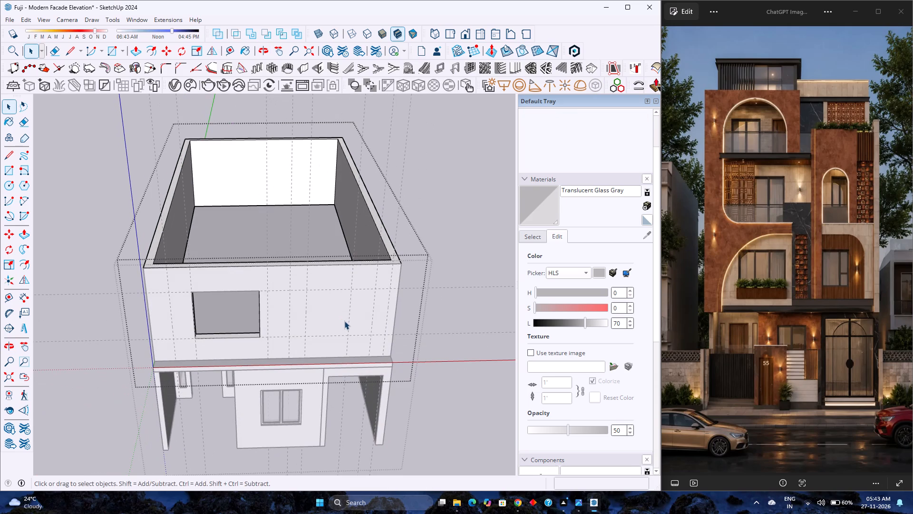
key("r")
left_click(307, 293)
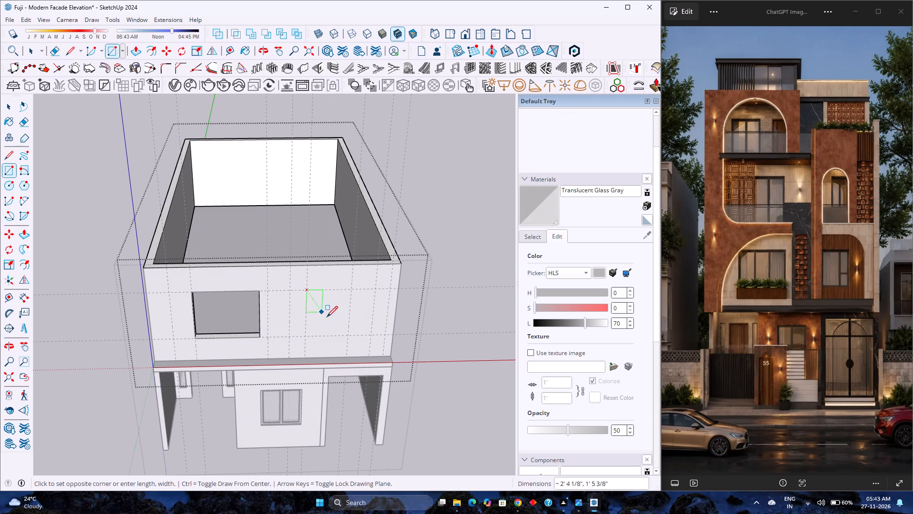
left_click(346, 336)
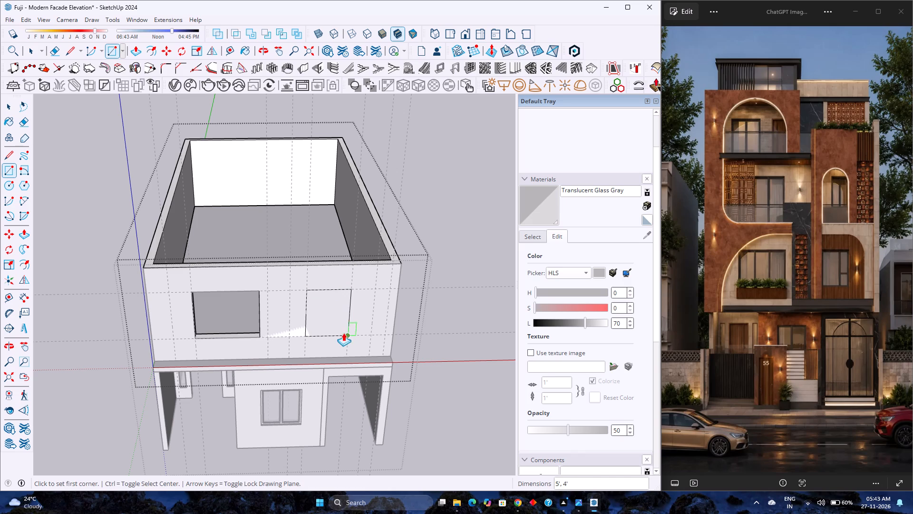
Push the window rectangle 9" through the front wall to cut the second opening, and leave the wall group.
key("p")
left_click(339, 322)
middle_click_drag(334, 301, 370, 385)
middle_click(370, 385)
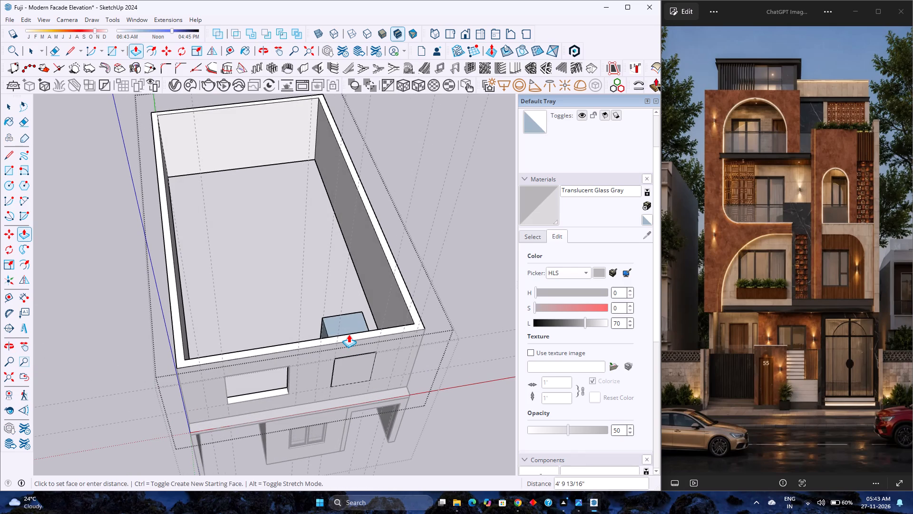
key("9")
key("Return")
key("space")
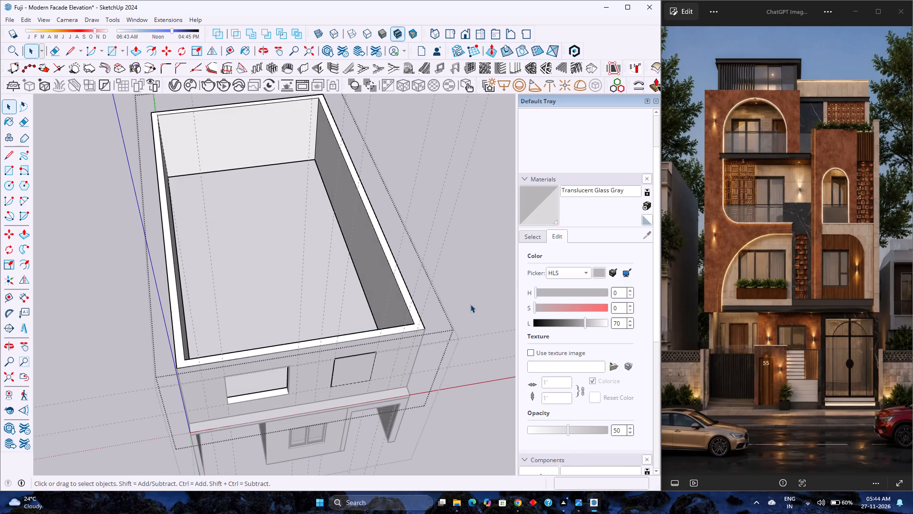
left_click(470, 304)
left_click(409, 352)
Delete the loose front face that overlays the upper-floor wall and covers the new opening.
scroll(392, 370, "up", 2)
middle_click_drag(389, 370, 363, 343)
middle_click(362, 342)
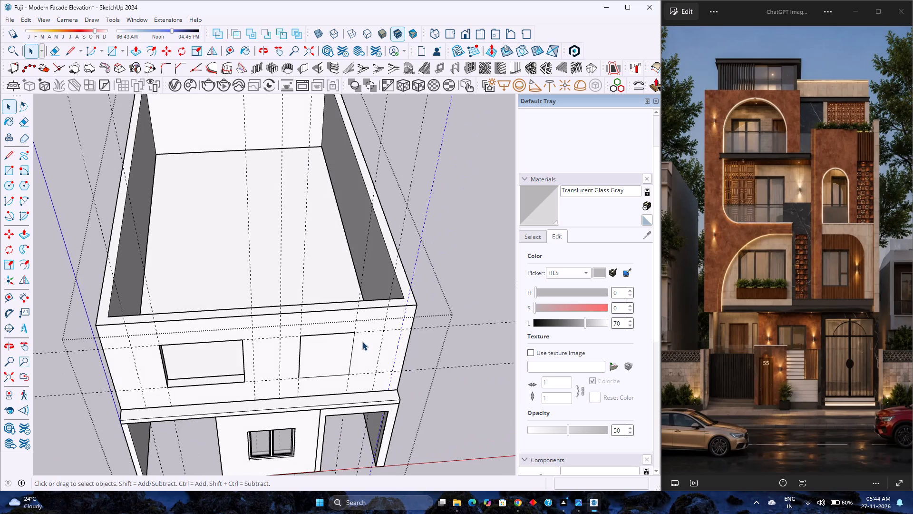
left_click(362, 343)
key("Delete")
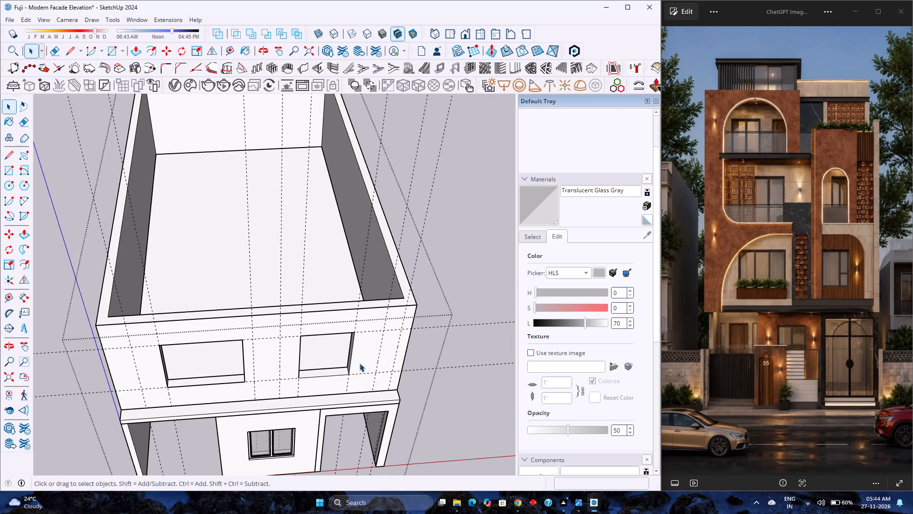
Copy the wall group's front face with both window openings and paste it outside the group, aligned to the wall's lower-left corner.
left_click(363, 360)
double_click(363, 360)
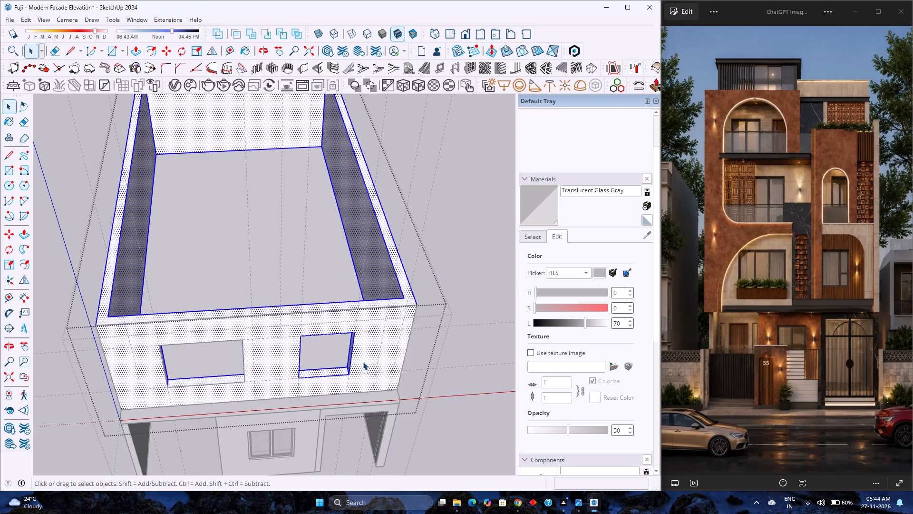
left_click(364, 364)
left_click(364, 364)
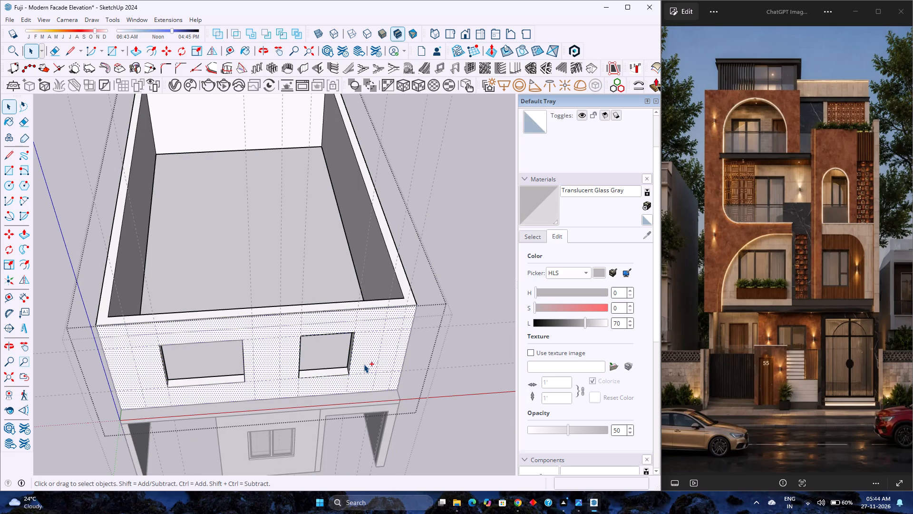
key("ctrl+c")
left_click(460, 342)
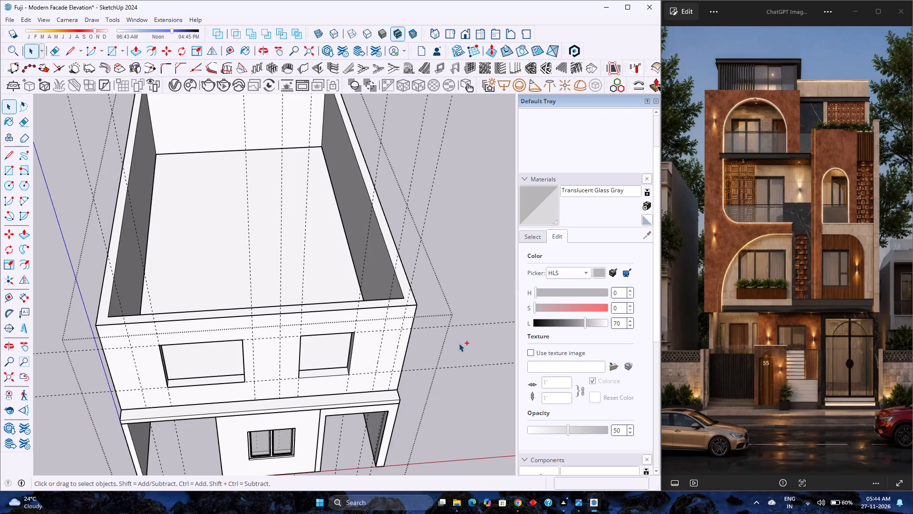
key("ctrl+v")
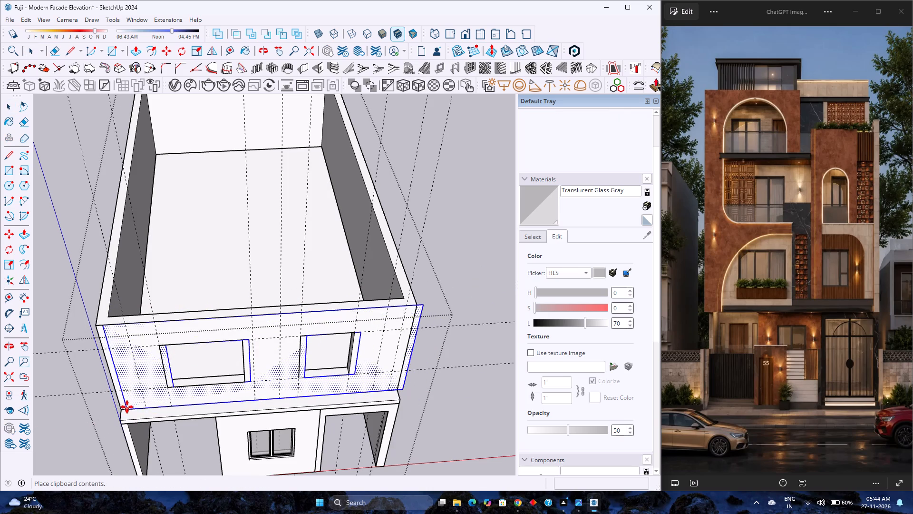
left_click(123, 408)
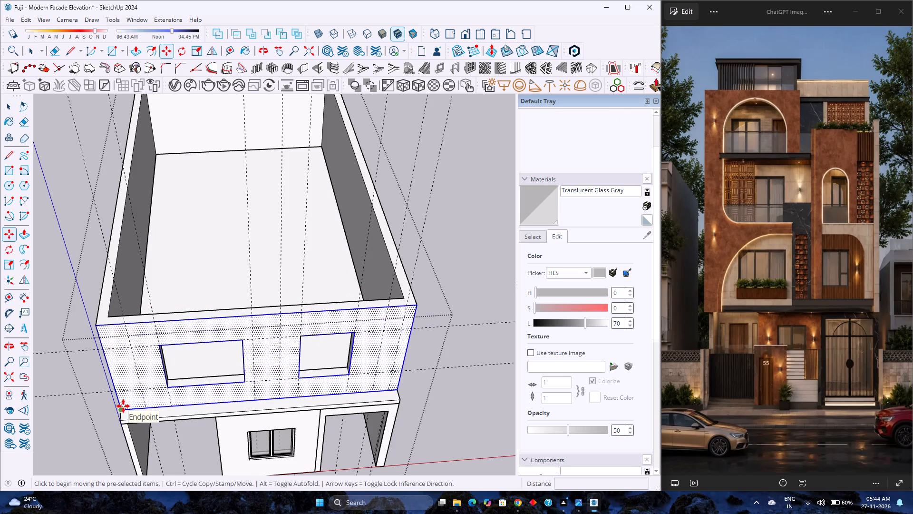
key("space")
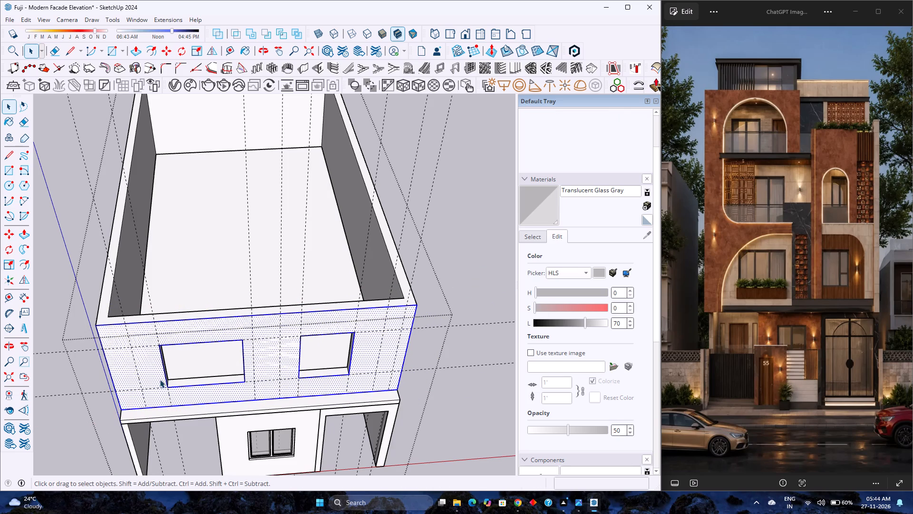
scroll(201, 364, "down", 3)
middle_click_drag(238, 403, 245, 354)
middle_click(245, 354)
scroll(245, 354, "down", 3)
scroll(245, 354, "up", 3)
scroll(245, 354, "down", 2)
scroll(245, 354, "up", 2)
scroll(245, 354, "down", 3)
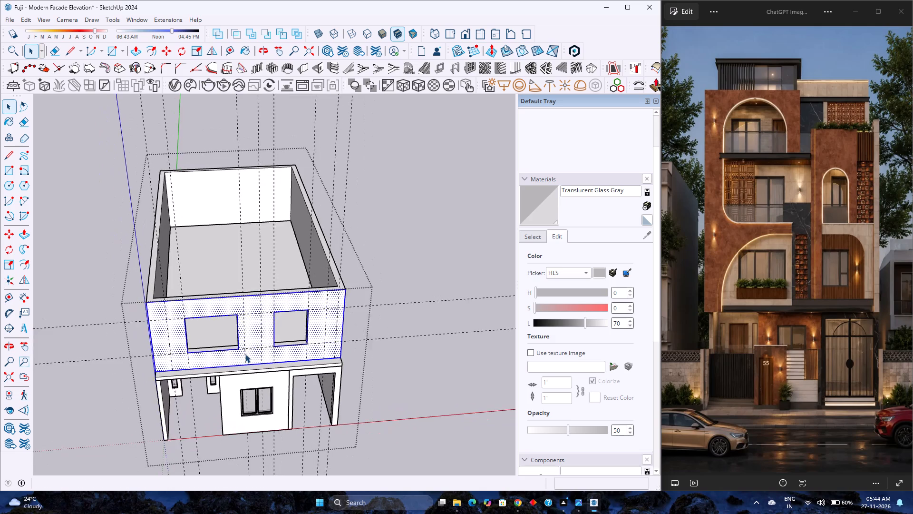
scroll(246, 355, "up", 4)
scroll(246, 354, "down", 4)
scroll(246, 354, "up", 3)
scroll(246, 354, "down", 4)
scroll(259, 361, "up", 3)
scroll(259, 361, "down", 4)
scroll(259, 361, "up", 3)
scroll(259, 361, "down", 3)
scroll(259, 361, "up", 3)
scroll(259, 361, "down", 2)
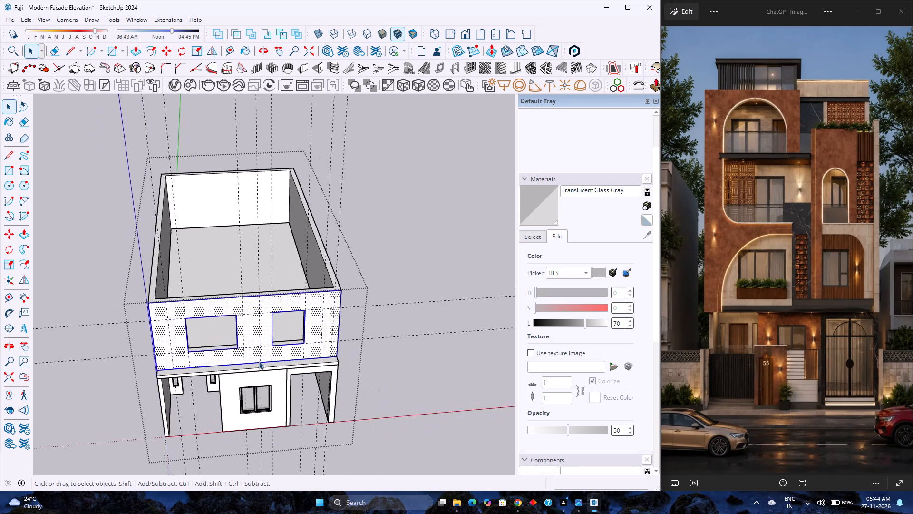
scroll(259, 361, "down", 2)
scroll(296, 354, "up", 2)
Make the pasted upper-floor front face a separate group.
middle_click_drag(296, 353, 238, 306)
middle_click(236, 304)
scroll(175, 302, "up", 4)
scroll(175, 302, "down", 1)
scroll(175, 302, "up", 6)
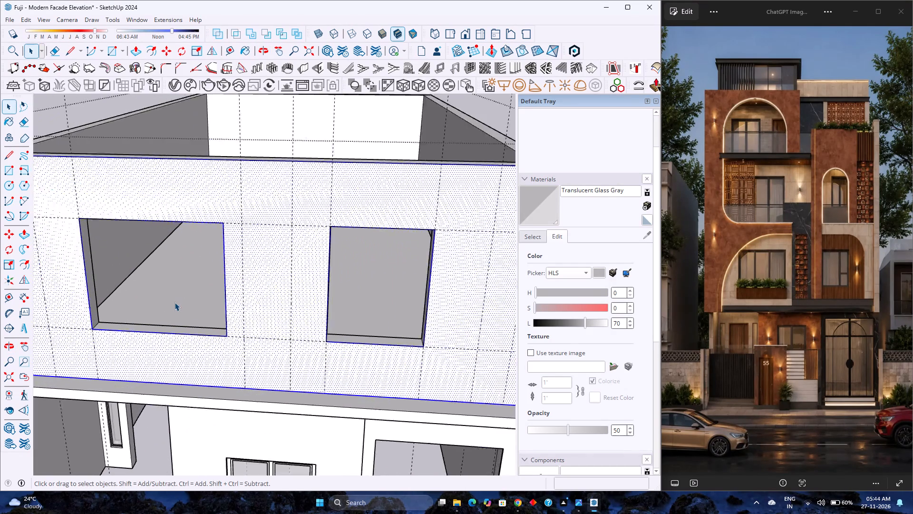
scroll(175, 302, "up", 2)
scroll(287, 306, "down", 7)
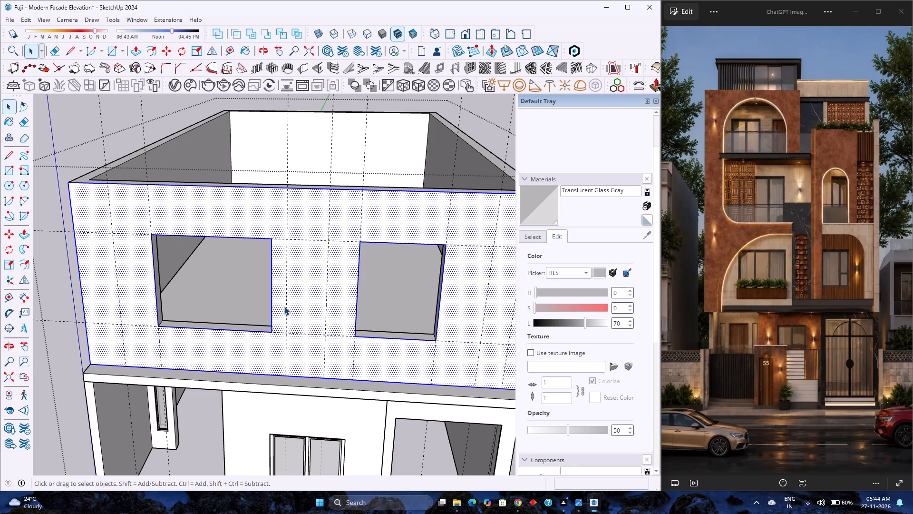
right_click(317, 254)
left_click(350, 93)
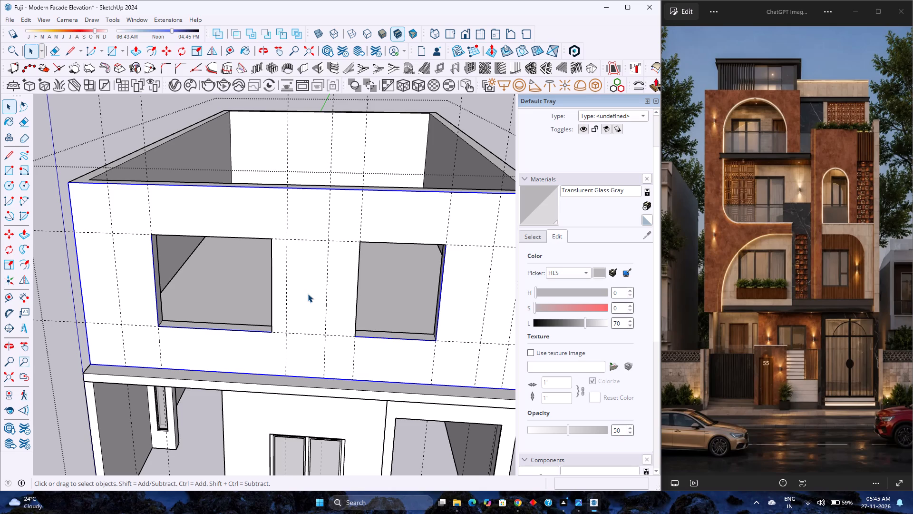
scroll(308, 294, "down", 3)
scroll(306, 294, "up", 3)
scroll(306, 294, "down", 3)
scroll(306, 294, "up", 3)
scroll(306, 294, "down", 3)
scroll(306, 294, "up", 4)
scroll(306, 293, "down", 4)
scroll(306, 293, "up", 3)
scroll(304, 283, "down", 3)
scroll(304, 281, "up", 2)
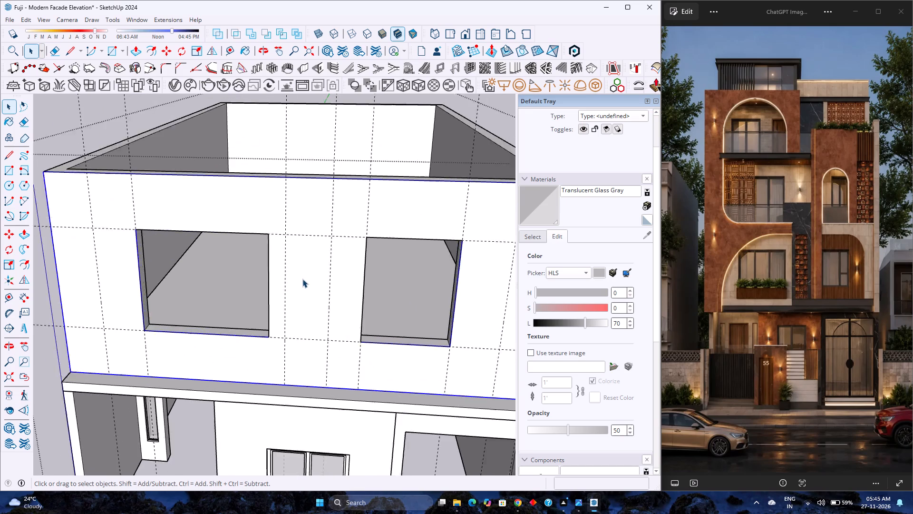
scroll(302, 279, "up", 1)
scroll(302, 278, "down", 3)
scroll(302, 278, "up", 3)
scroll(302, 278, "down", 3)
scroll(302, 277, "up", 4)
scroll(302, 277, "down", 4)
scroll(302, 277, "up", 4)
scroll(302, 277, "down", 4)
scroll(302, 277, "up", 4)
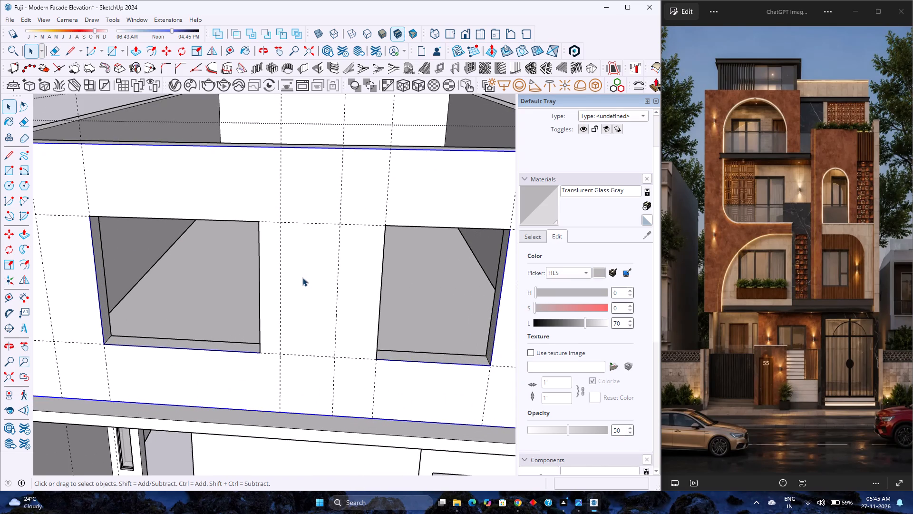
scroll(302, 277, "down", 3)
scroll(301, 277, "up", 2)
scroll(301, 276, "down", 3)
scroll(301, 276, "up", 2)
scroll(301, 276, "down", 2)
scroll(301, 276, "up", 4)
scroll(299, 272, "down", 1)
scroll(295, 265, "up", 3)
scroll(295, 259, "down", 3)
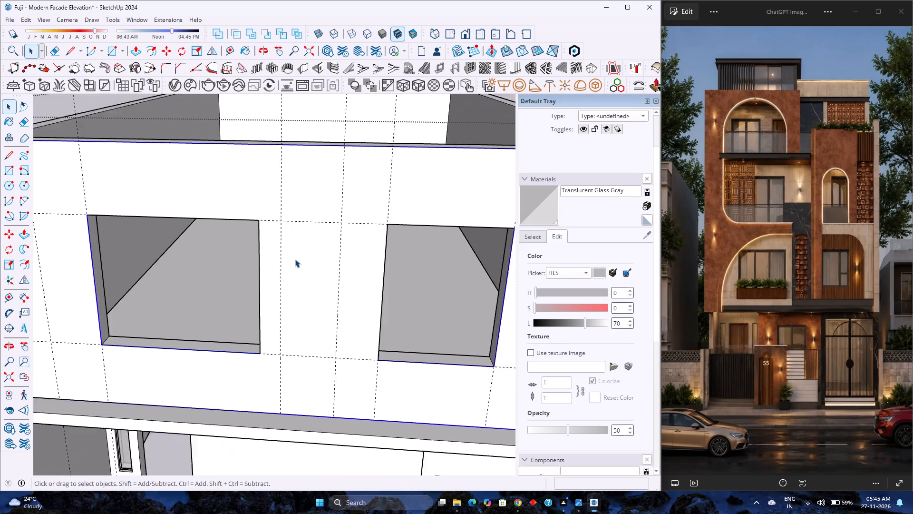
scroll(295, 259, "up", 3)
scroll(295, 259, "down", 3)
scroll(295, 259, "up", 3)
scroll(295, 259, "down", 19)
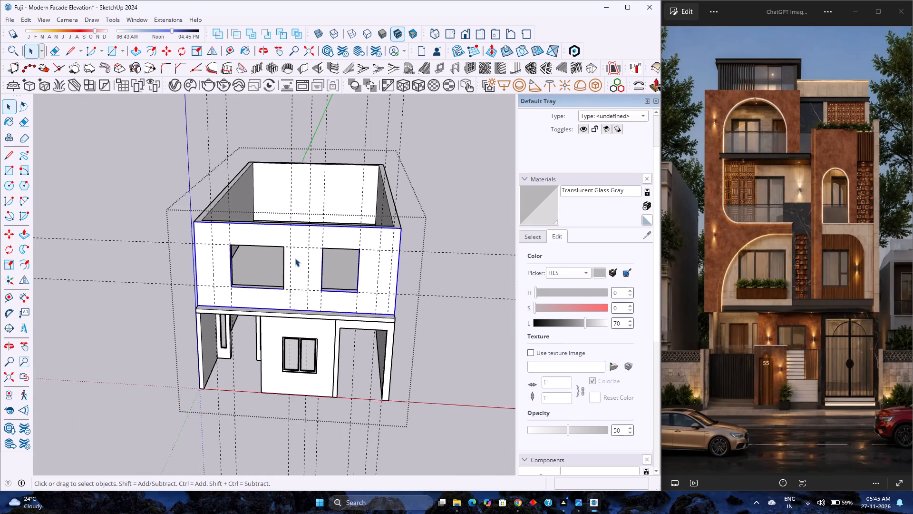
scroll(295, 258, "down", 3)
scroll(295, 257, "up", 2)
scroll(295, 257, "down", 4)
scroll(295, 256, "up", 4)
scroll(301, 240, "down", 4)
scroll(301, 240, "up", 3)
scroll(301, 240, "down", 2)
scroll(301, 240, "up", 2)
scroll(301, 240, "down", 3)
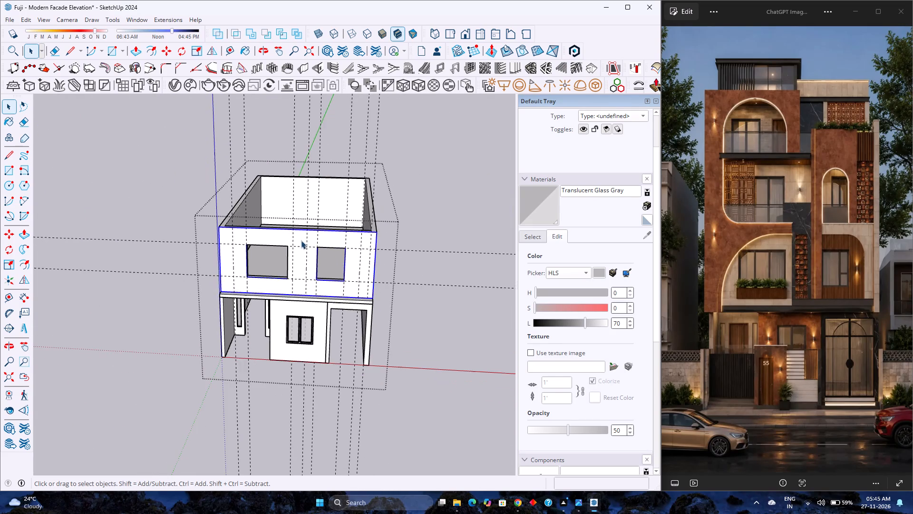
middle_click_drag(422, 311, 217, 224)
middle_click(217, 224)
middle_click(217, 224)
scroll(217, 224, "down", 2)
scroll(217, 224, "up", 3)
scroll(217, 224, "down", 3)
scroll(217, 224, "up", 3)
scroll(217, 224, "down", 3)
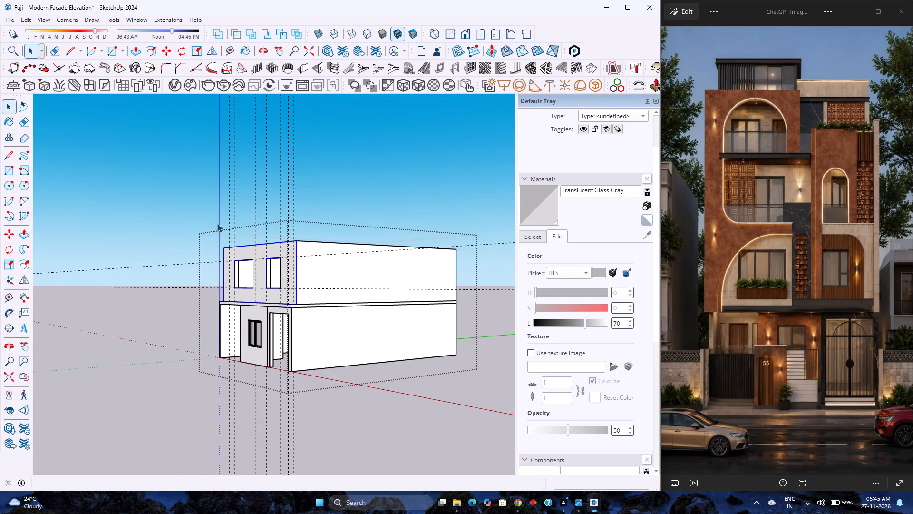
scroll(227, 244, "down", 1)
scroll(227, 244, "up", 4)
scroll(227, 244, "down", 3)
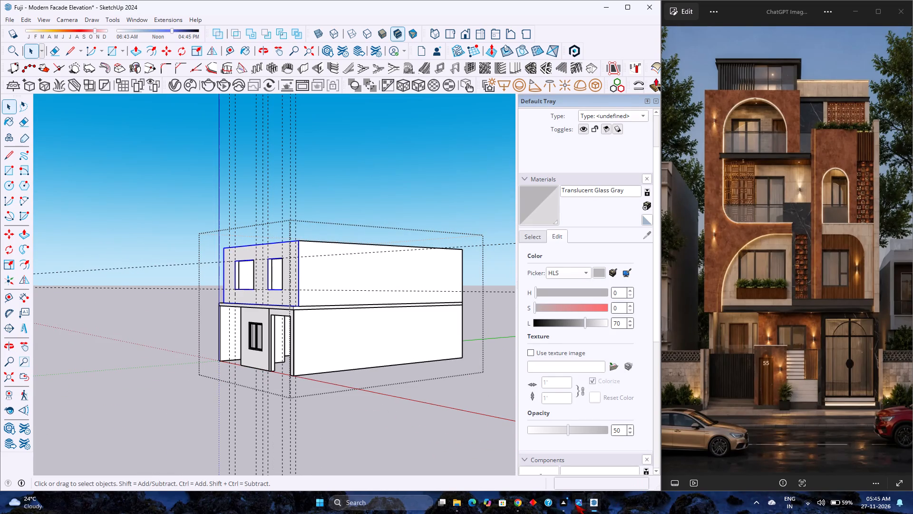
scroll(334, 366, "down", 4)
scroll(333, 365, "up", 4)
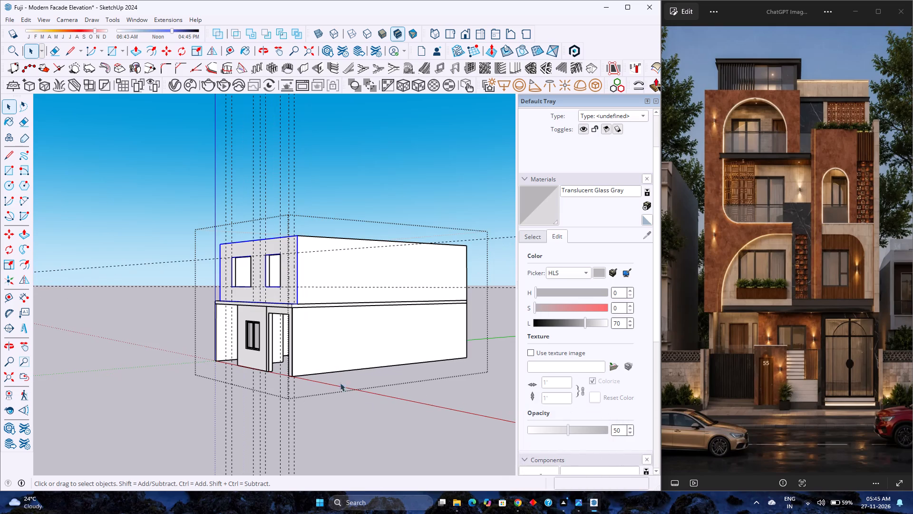
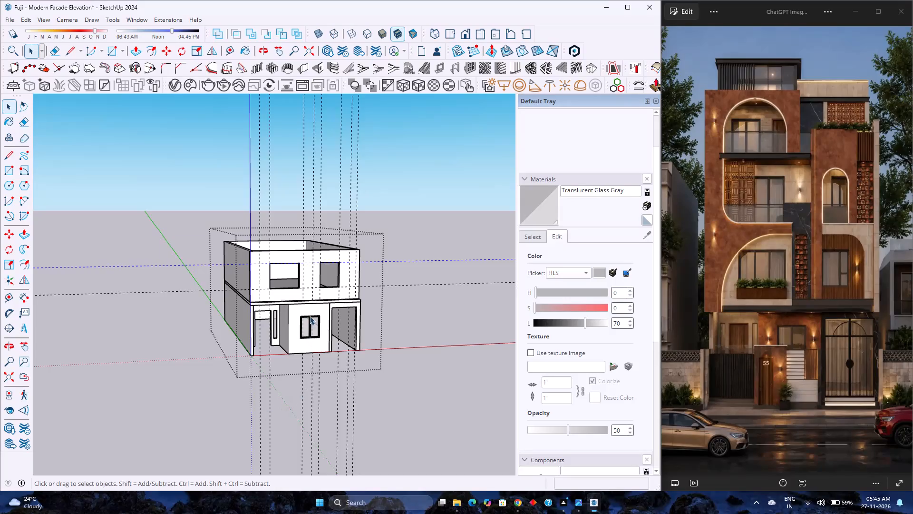
Open the upper-floor front-face group with the two window openings for editing.
scroll(310, 316, "up", 3)
scroll(310, 315, "down", 4)
scroll(310, 315, "up", 3)
scroll(310, 315, "down", 3)
scroll(310, 315, "up", 1)
scroll(276, 265, "up", 3)
middle_click_drag(323, 264, 322, 271)
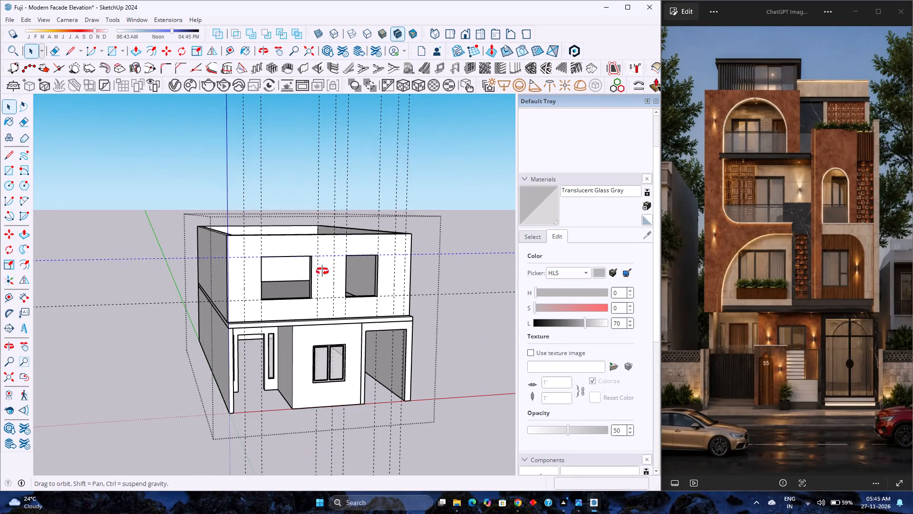
middle_click_drag(322, 271, 277, 345)
middle_click(277, 345)
scroll(282, 318, "up", 4)
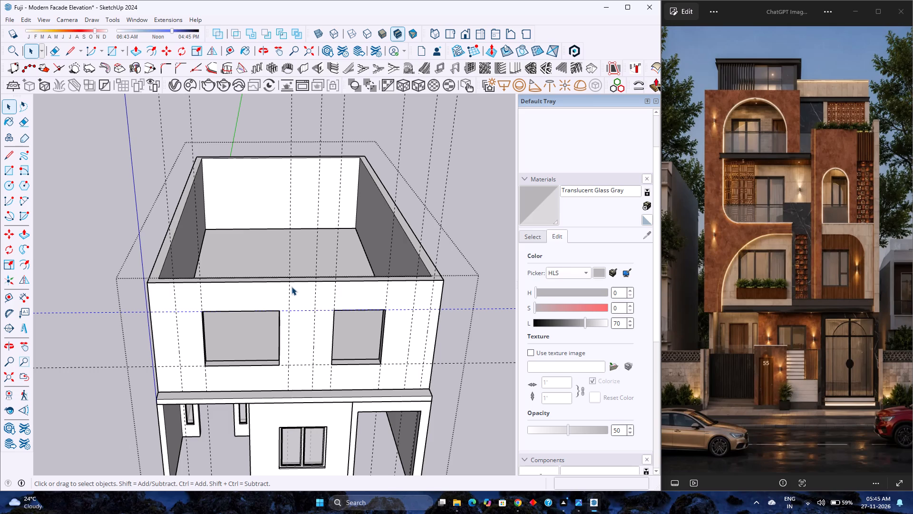
left_click(259, 374)
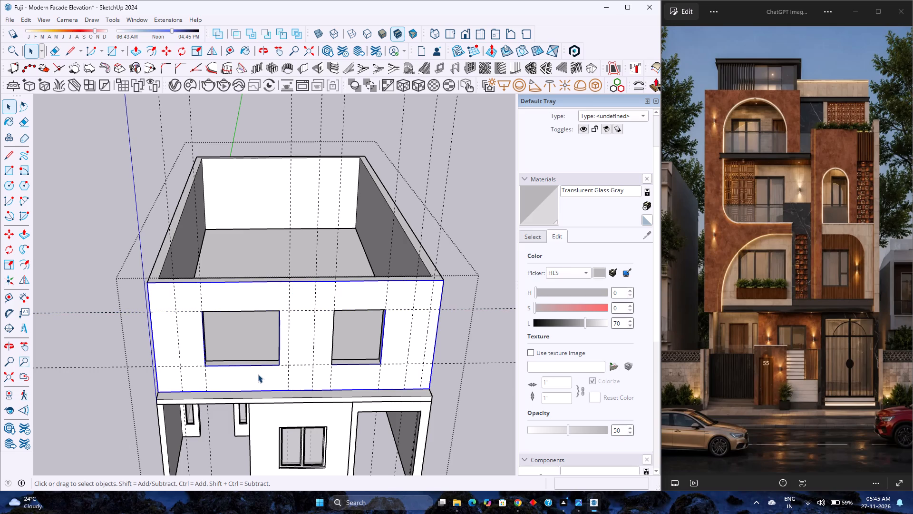
double_click(258, 374)
Examine the upper-floor front face and its two window openings from above, the front and the side.
scroll(264, 395, "up", 3)
middle_click(279, 384)
middle_click_drag(279, 385, 276, 390)
middle_click_drag(275, 392, 223, 407)
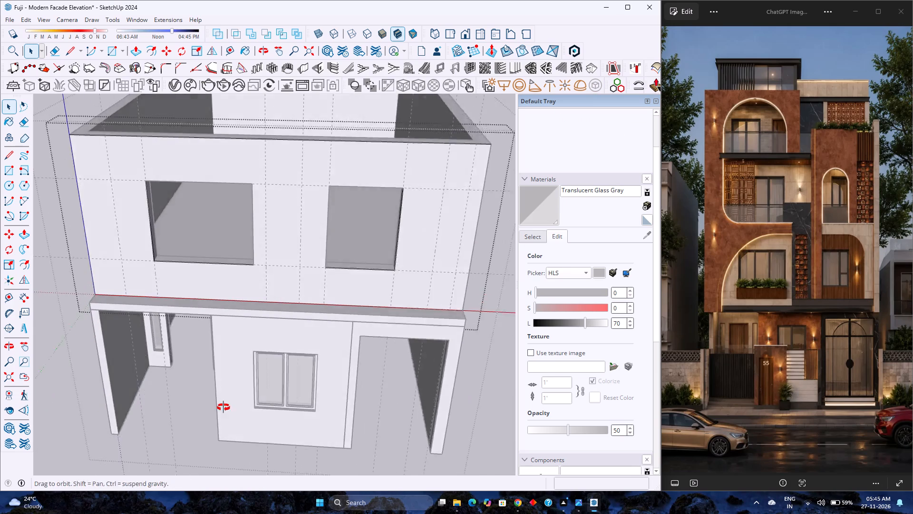
middle_click_drag(223, 407, 219, 407)
middle_click(219, 407)
scroll(243, 363, "down", 4)
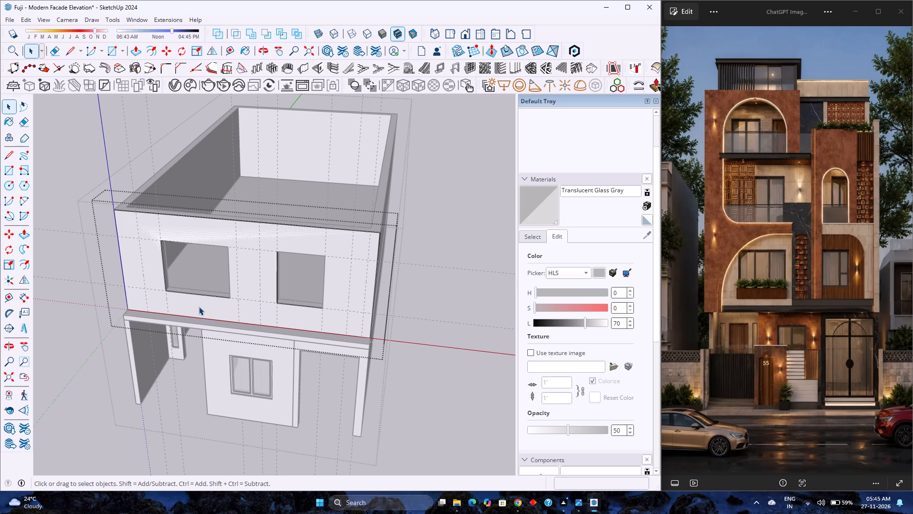
scroll(150, 310, "up", 3)
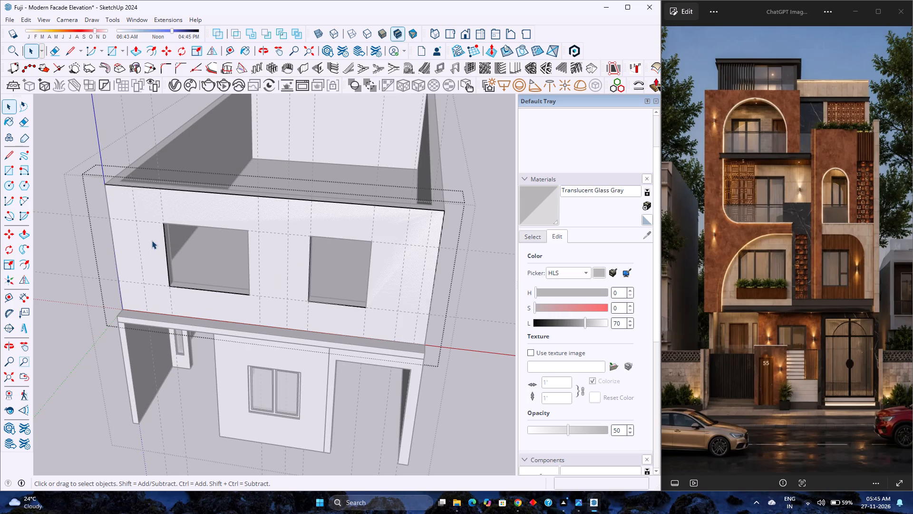
scroll(188, 263, "down", 3)
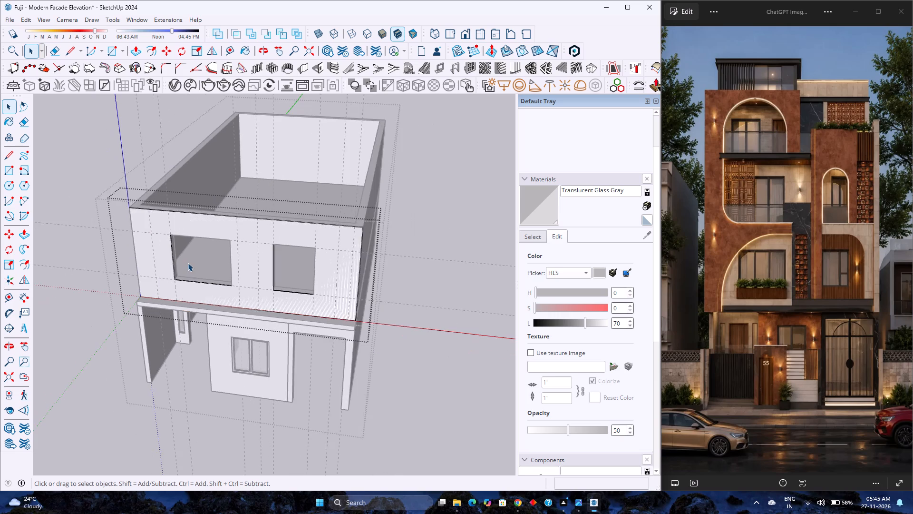
middle_click_drag(188, 261, 301, 195)
middle_click(301, 195)
scroll(292, 201, "up", 3)
scroll(292, 201, "down", 3)
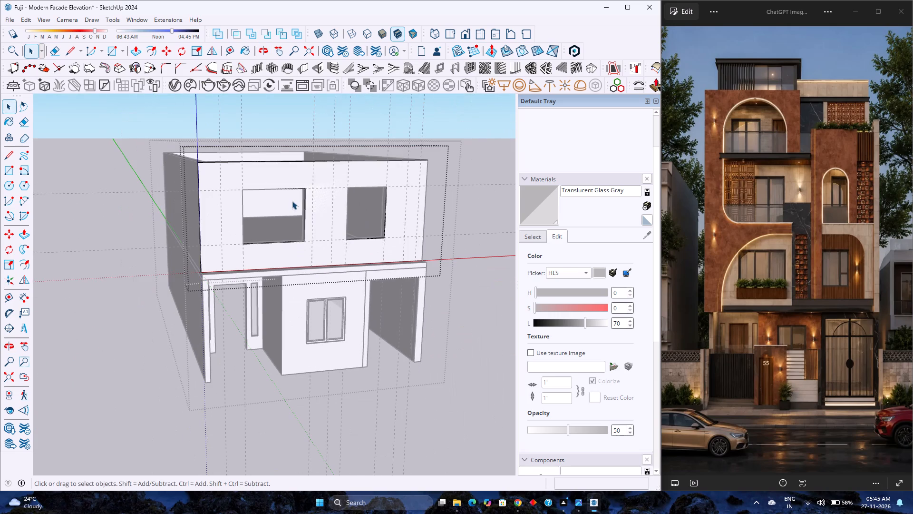
middle_click_drag(428, 239, 337, 246)
middle_click(337, 246)
scroll(336, 242, "down", 2)
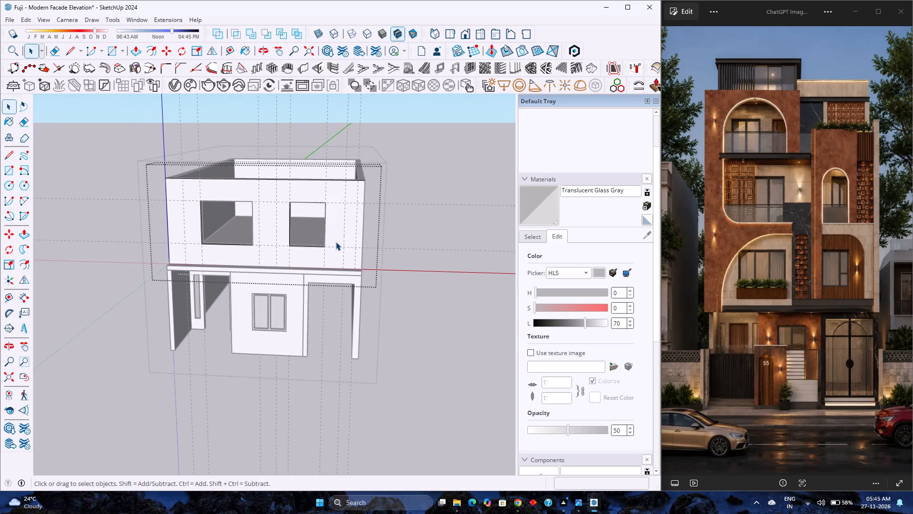
scroll(336, 242, "down", 1)
scroll(336, 242, "up", 3)
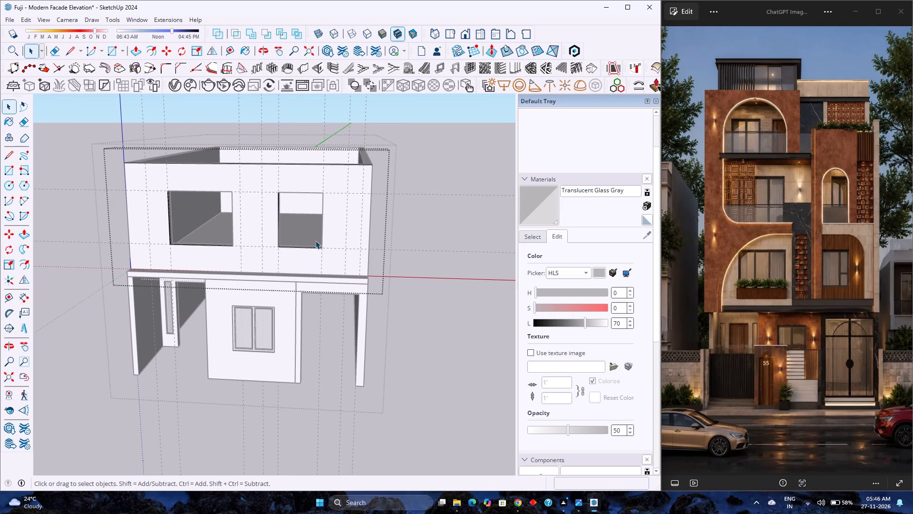
scroll(315, 240, "down", 3)
middle_click_drag(348, 244, 195, 245)
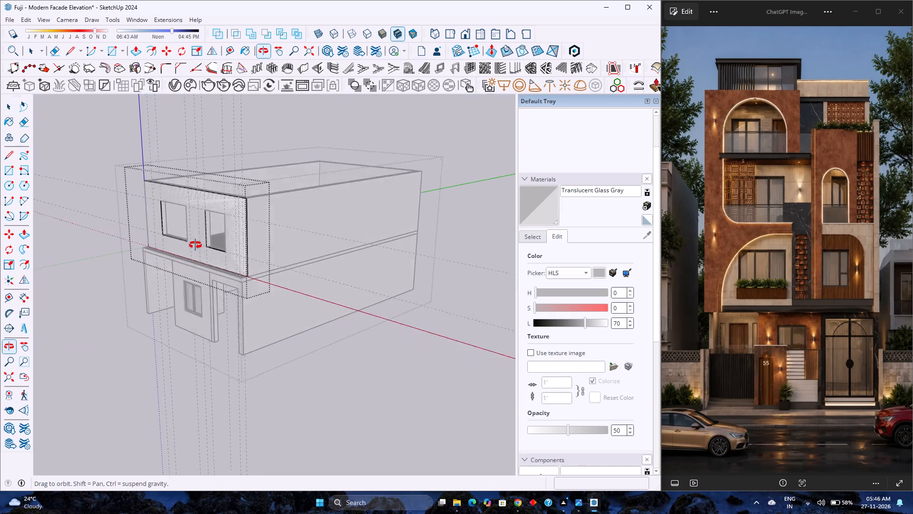
middle_click_drag(195, 245, 204, 236)
middle_click(207, 233)
middle_click(207, 233)
scroll(207, 233, "up", 3)
scroll(207, 233, "down", 4)
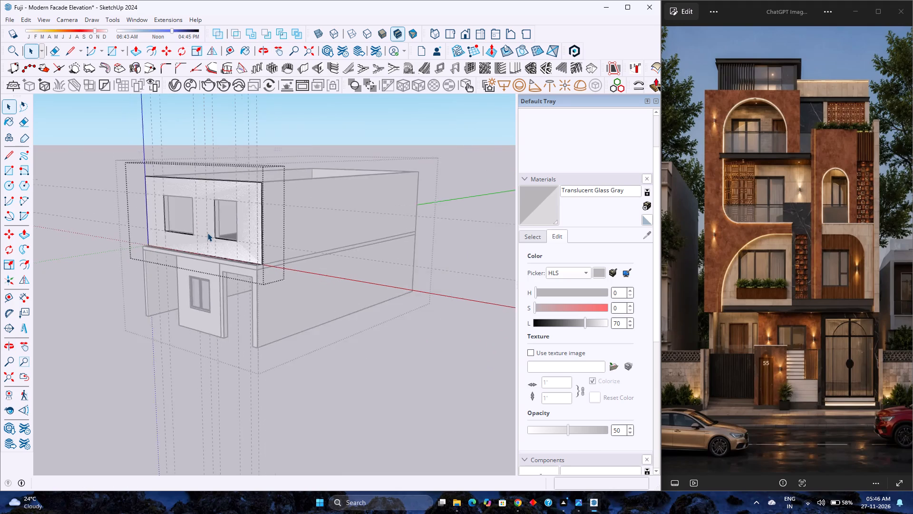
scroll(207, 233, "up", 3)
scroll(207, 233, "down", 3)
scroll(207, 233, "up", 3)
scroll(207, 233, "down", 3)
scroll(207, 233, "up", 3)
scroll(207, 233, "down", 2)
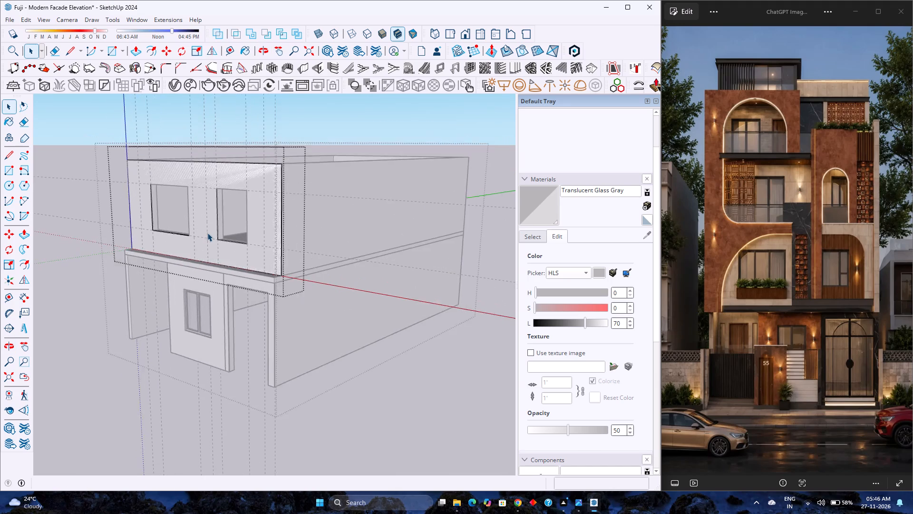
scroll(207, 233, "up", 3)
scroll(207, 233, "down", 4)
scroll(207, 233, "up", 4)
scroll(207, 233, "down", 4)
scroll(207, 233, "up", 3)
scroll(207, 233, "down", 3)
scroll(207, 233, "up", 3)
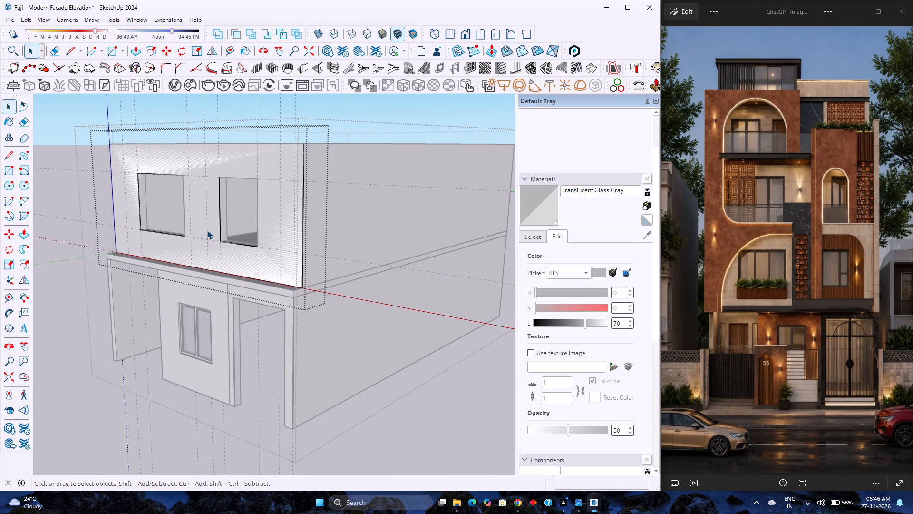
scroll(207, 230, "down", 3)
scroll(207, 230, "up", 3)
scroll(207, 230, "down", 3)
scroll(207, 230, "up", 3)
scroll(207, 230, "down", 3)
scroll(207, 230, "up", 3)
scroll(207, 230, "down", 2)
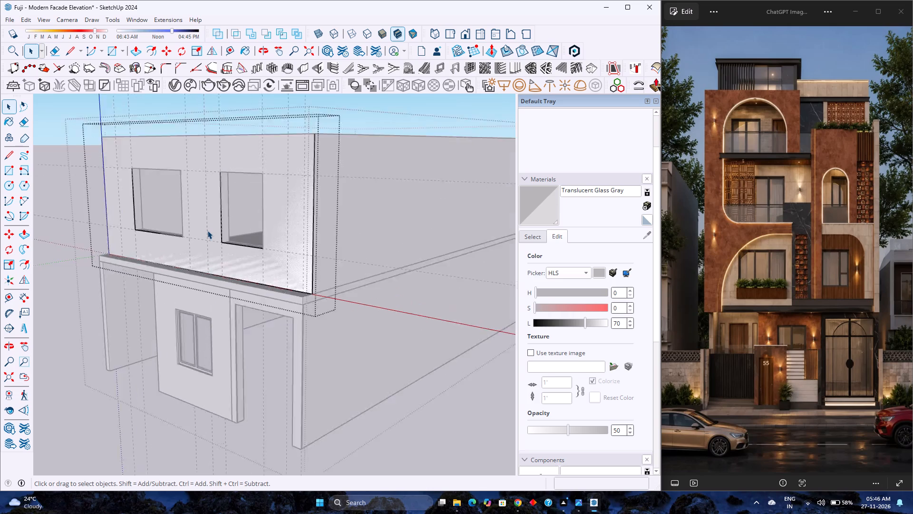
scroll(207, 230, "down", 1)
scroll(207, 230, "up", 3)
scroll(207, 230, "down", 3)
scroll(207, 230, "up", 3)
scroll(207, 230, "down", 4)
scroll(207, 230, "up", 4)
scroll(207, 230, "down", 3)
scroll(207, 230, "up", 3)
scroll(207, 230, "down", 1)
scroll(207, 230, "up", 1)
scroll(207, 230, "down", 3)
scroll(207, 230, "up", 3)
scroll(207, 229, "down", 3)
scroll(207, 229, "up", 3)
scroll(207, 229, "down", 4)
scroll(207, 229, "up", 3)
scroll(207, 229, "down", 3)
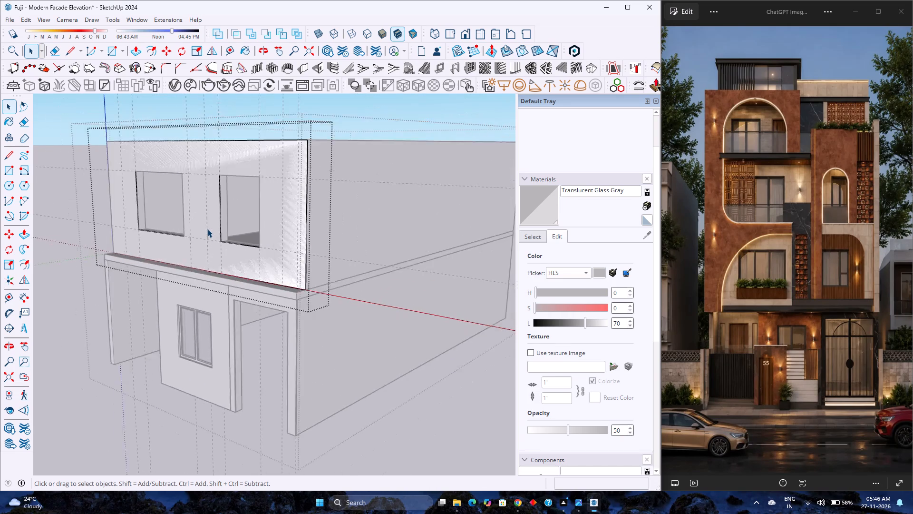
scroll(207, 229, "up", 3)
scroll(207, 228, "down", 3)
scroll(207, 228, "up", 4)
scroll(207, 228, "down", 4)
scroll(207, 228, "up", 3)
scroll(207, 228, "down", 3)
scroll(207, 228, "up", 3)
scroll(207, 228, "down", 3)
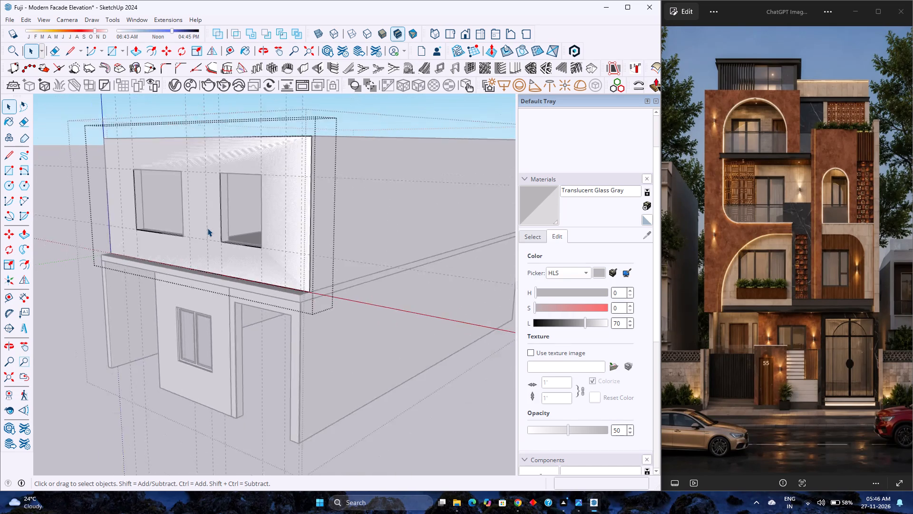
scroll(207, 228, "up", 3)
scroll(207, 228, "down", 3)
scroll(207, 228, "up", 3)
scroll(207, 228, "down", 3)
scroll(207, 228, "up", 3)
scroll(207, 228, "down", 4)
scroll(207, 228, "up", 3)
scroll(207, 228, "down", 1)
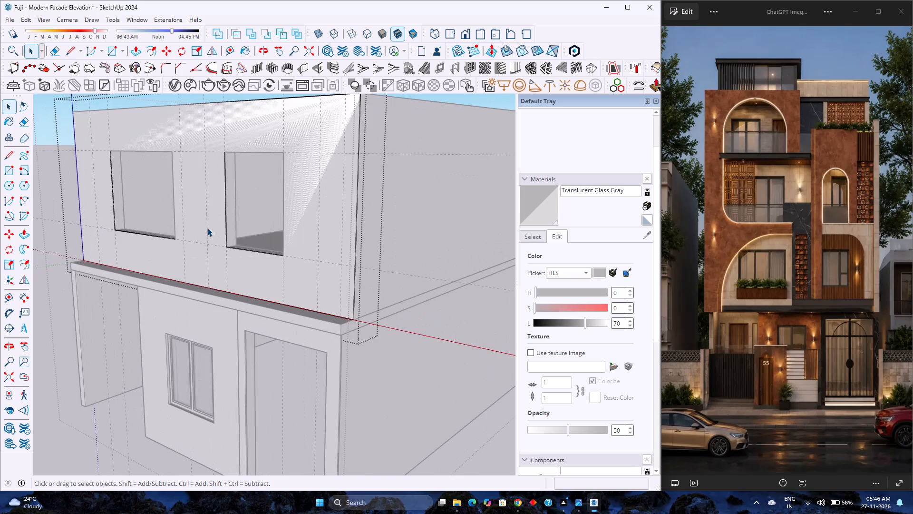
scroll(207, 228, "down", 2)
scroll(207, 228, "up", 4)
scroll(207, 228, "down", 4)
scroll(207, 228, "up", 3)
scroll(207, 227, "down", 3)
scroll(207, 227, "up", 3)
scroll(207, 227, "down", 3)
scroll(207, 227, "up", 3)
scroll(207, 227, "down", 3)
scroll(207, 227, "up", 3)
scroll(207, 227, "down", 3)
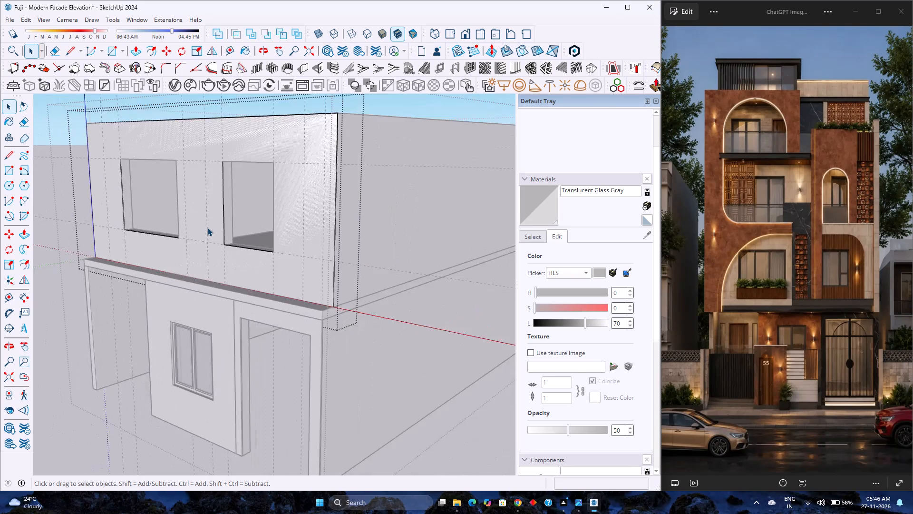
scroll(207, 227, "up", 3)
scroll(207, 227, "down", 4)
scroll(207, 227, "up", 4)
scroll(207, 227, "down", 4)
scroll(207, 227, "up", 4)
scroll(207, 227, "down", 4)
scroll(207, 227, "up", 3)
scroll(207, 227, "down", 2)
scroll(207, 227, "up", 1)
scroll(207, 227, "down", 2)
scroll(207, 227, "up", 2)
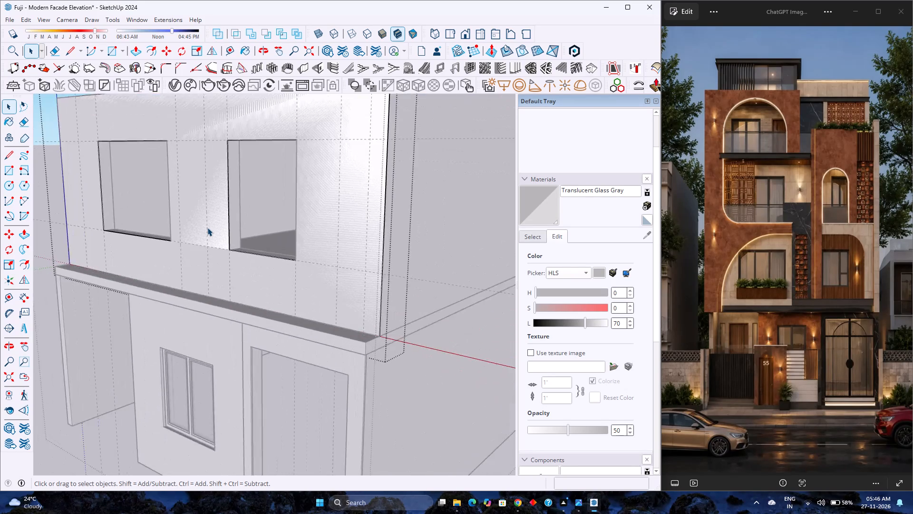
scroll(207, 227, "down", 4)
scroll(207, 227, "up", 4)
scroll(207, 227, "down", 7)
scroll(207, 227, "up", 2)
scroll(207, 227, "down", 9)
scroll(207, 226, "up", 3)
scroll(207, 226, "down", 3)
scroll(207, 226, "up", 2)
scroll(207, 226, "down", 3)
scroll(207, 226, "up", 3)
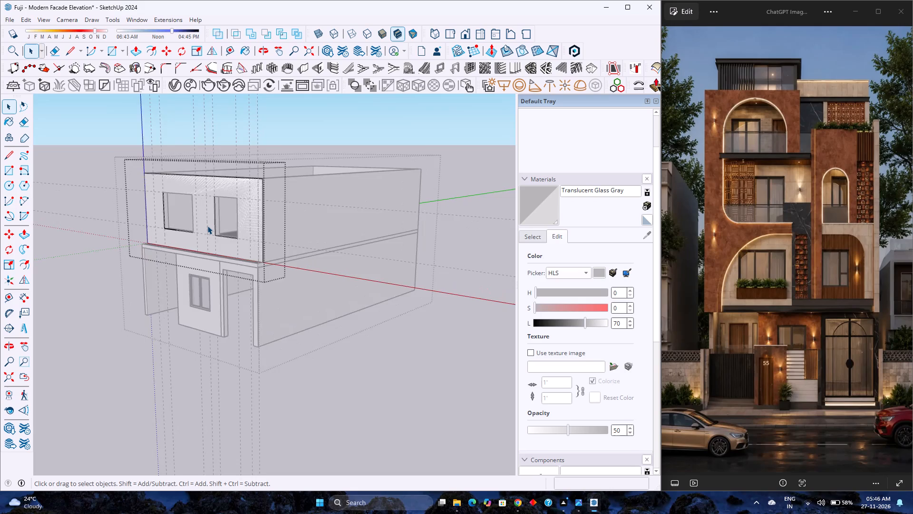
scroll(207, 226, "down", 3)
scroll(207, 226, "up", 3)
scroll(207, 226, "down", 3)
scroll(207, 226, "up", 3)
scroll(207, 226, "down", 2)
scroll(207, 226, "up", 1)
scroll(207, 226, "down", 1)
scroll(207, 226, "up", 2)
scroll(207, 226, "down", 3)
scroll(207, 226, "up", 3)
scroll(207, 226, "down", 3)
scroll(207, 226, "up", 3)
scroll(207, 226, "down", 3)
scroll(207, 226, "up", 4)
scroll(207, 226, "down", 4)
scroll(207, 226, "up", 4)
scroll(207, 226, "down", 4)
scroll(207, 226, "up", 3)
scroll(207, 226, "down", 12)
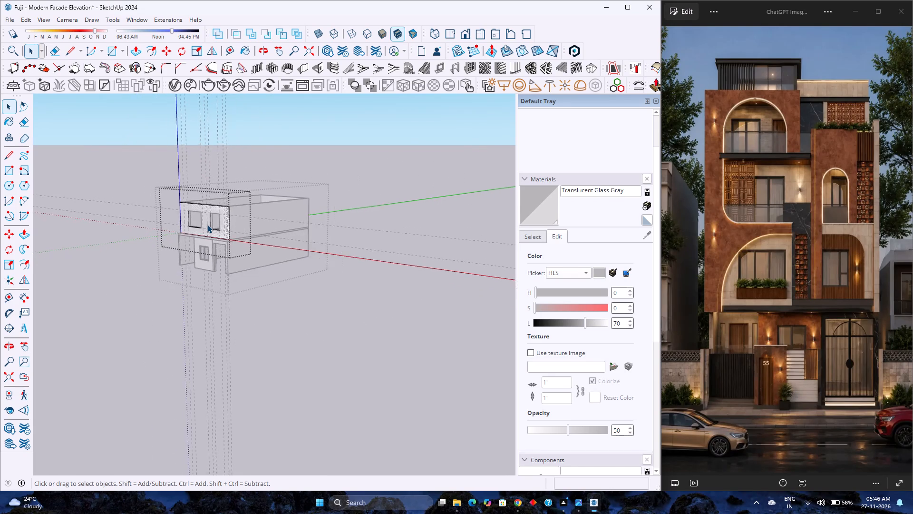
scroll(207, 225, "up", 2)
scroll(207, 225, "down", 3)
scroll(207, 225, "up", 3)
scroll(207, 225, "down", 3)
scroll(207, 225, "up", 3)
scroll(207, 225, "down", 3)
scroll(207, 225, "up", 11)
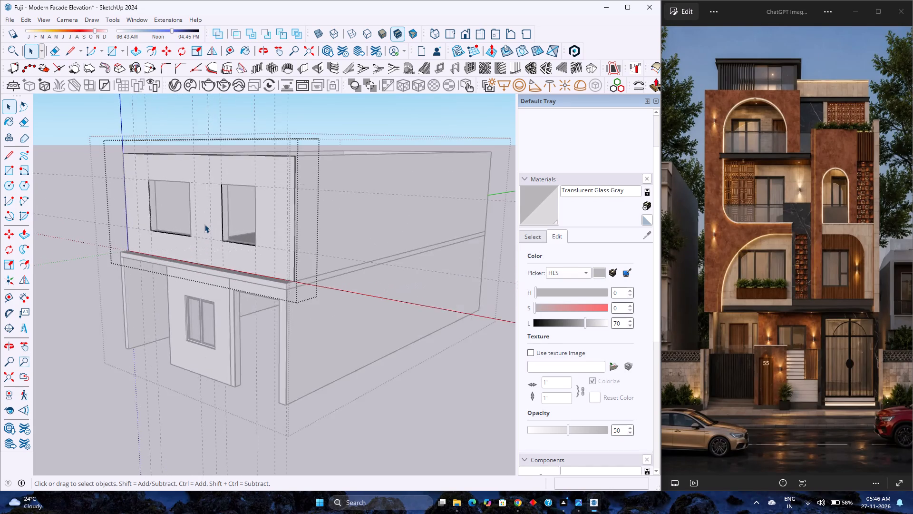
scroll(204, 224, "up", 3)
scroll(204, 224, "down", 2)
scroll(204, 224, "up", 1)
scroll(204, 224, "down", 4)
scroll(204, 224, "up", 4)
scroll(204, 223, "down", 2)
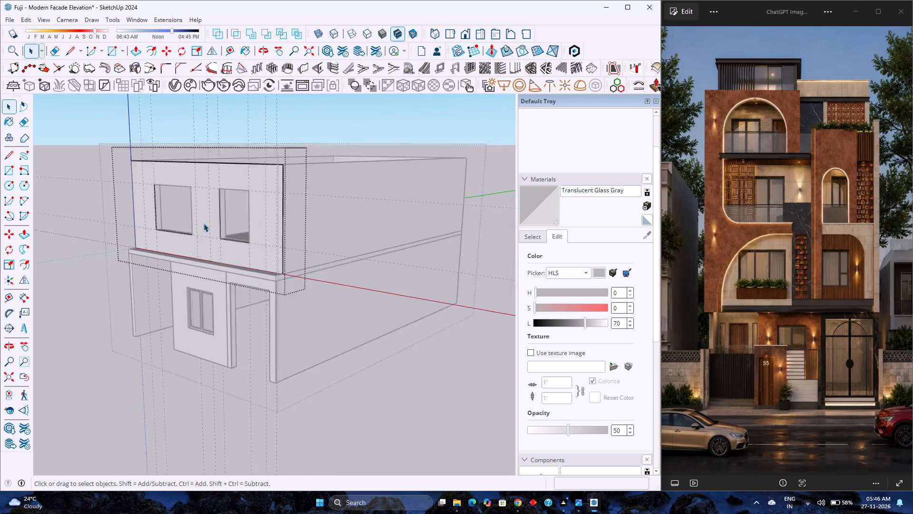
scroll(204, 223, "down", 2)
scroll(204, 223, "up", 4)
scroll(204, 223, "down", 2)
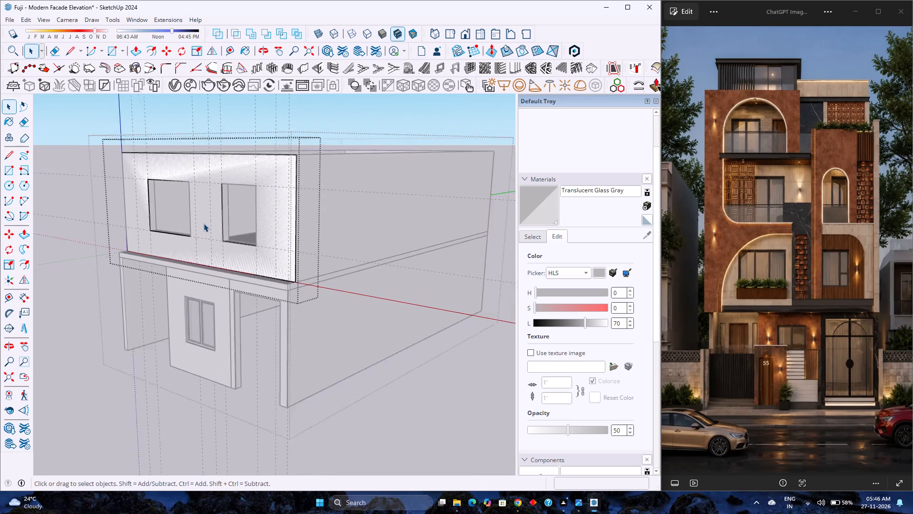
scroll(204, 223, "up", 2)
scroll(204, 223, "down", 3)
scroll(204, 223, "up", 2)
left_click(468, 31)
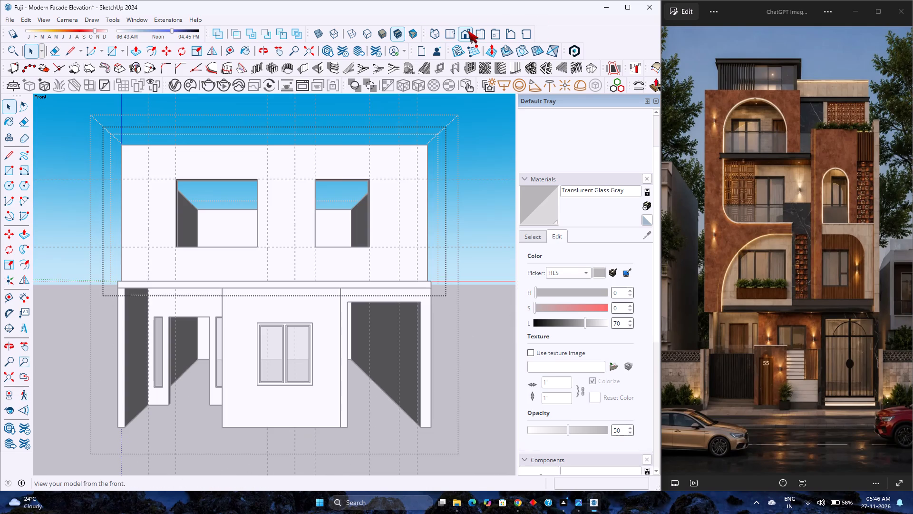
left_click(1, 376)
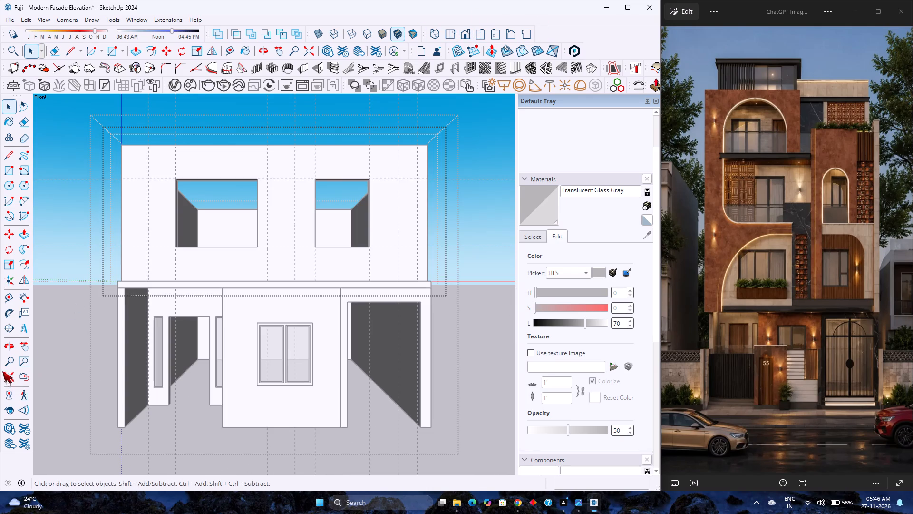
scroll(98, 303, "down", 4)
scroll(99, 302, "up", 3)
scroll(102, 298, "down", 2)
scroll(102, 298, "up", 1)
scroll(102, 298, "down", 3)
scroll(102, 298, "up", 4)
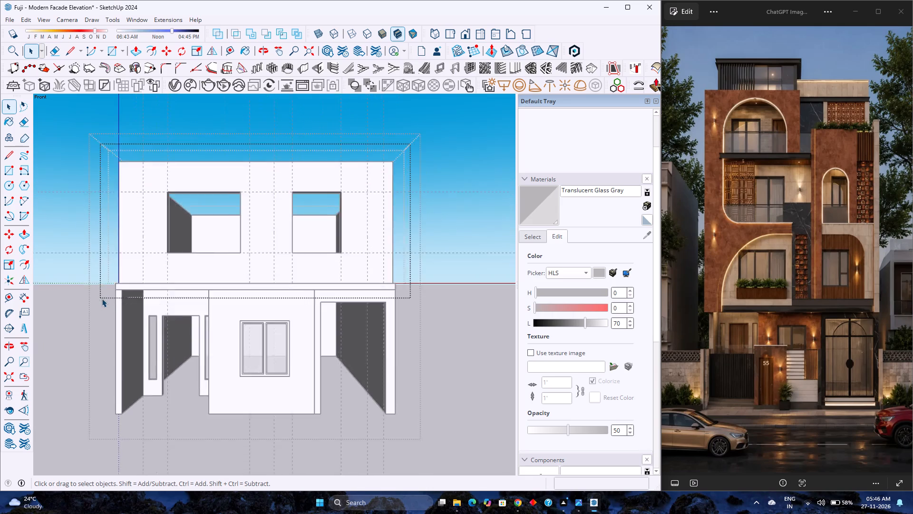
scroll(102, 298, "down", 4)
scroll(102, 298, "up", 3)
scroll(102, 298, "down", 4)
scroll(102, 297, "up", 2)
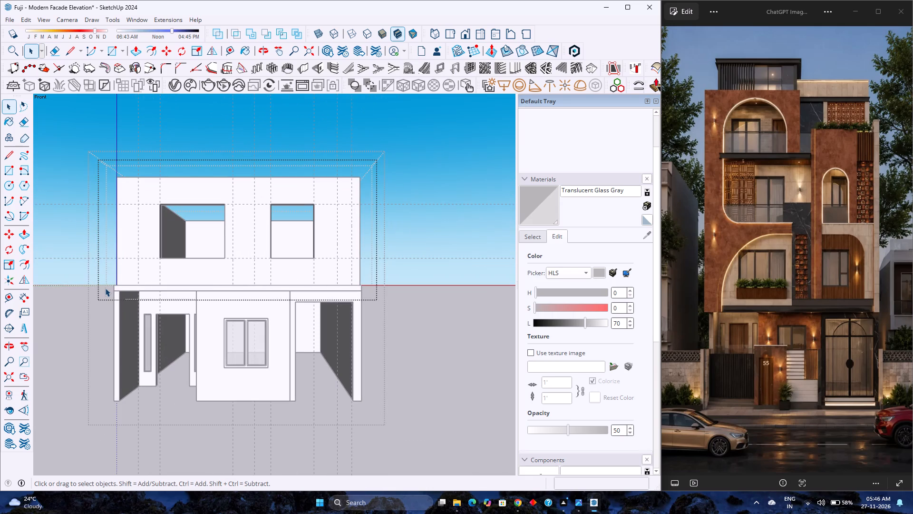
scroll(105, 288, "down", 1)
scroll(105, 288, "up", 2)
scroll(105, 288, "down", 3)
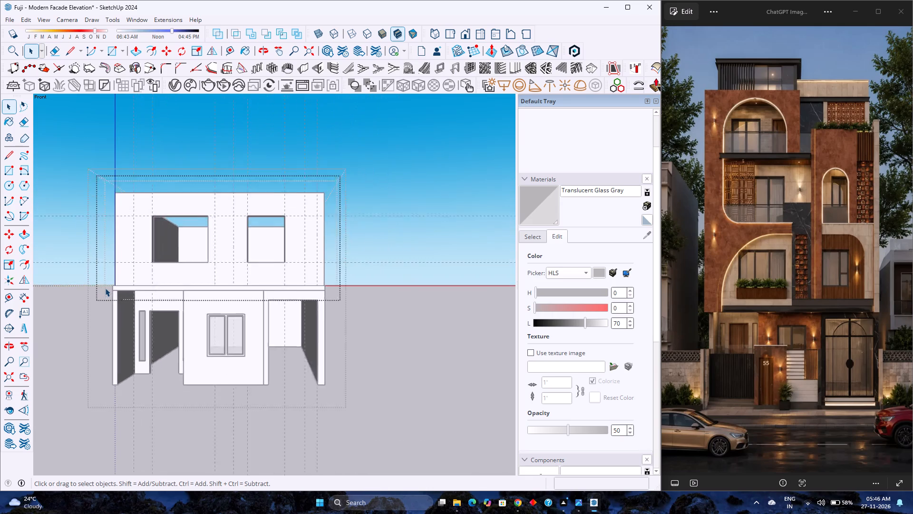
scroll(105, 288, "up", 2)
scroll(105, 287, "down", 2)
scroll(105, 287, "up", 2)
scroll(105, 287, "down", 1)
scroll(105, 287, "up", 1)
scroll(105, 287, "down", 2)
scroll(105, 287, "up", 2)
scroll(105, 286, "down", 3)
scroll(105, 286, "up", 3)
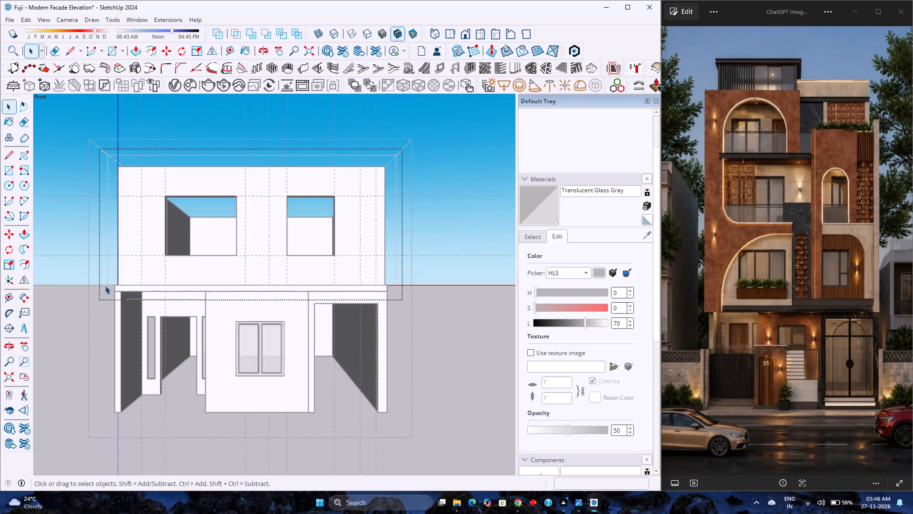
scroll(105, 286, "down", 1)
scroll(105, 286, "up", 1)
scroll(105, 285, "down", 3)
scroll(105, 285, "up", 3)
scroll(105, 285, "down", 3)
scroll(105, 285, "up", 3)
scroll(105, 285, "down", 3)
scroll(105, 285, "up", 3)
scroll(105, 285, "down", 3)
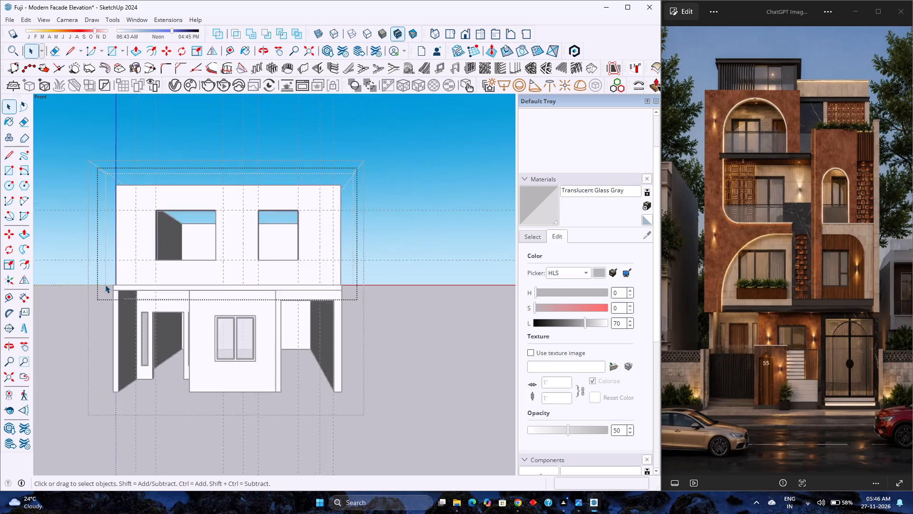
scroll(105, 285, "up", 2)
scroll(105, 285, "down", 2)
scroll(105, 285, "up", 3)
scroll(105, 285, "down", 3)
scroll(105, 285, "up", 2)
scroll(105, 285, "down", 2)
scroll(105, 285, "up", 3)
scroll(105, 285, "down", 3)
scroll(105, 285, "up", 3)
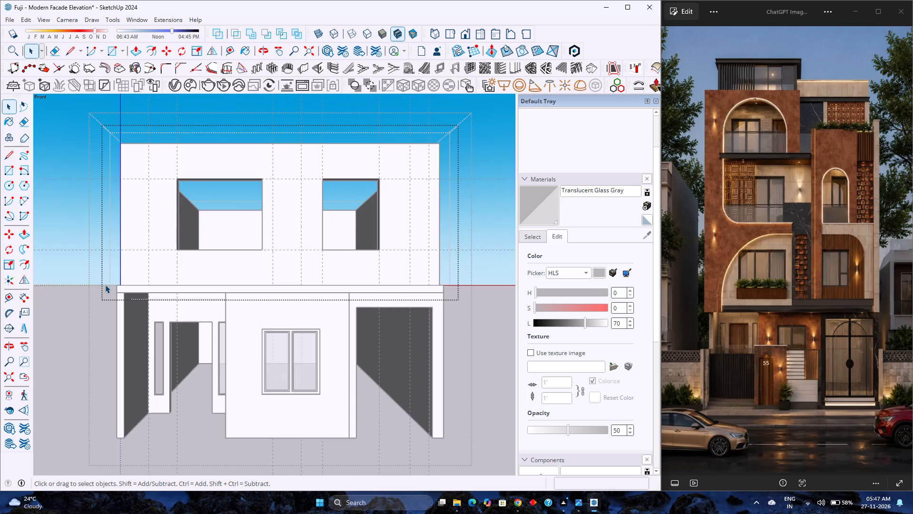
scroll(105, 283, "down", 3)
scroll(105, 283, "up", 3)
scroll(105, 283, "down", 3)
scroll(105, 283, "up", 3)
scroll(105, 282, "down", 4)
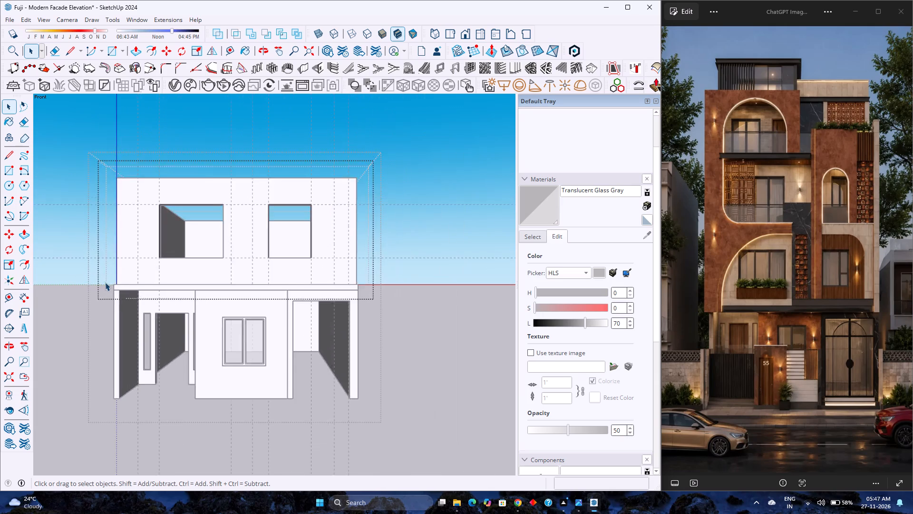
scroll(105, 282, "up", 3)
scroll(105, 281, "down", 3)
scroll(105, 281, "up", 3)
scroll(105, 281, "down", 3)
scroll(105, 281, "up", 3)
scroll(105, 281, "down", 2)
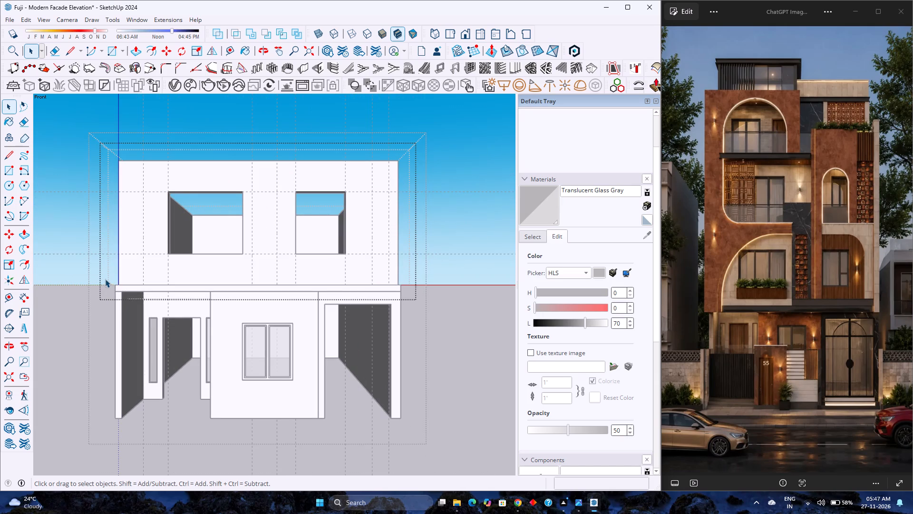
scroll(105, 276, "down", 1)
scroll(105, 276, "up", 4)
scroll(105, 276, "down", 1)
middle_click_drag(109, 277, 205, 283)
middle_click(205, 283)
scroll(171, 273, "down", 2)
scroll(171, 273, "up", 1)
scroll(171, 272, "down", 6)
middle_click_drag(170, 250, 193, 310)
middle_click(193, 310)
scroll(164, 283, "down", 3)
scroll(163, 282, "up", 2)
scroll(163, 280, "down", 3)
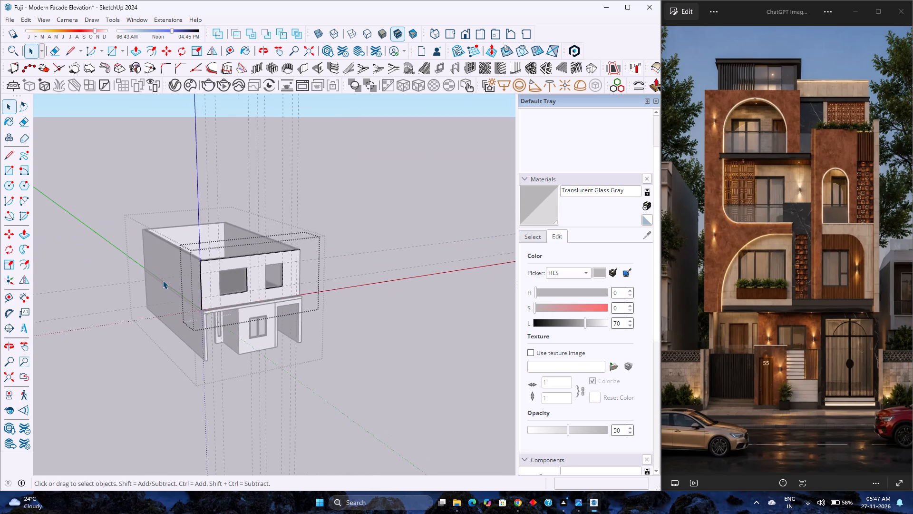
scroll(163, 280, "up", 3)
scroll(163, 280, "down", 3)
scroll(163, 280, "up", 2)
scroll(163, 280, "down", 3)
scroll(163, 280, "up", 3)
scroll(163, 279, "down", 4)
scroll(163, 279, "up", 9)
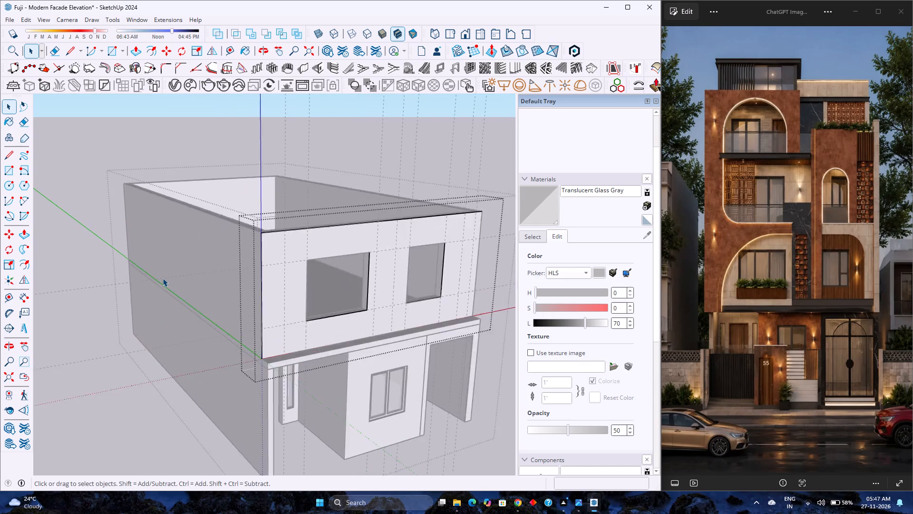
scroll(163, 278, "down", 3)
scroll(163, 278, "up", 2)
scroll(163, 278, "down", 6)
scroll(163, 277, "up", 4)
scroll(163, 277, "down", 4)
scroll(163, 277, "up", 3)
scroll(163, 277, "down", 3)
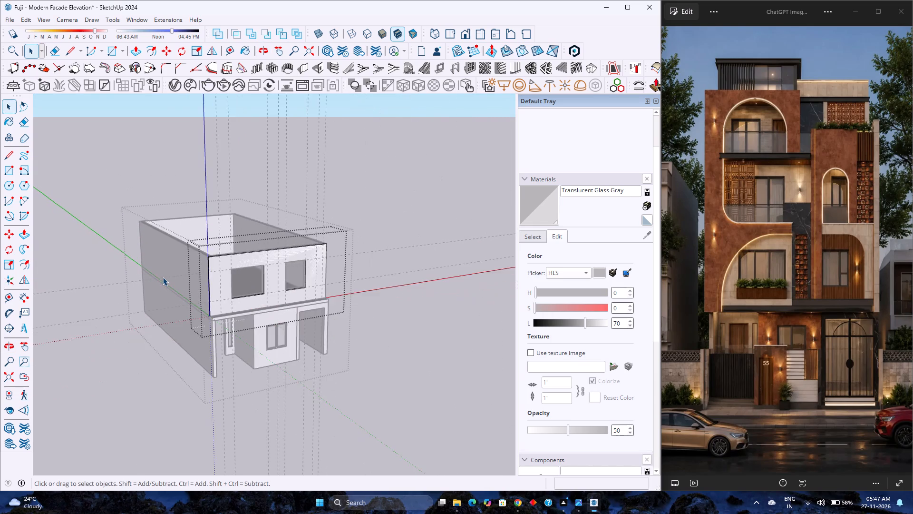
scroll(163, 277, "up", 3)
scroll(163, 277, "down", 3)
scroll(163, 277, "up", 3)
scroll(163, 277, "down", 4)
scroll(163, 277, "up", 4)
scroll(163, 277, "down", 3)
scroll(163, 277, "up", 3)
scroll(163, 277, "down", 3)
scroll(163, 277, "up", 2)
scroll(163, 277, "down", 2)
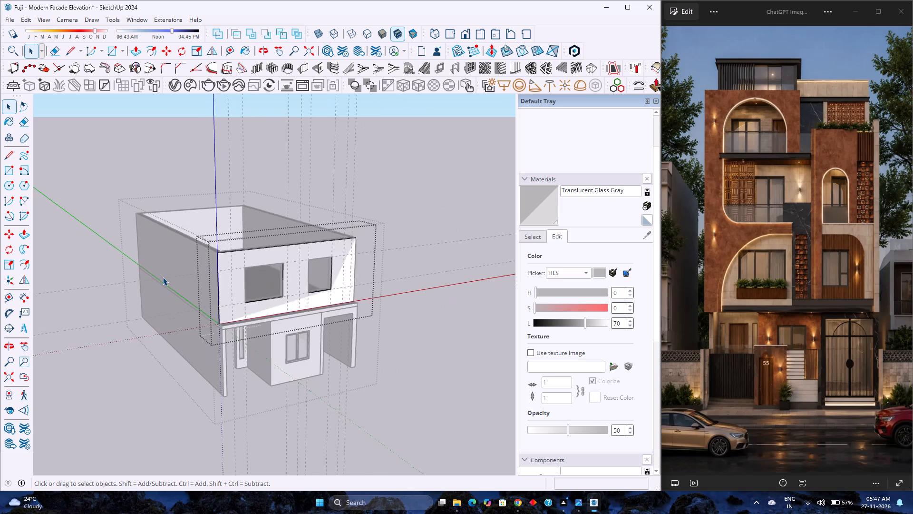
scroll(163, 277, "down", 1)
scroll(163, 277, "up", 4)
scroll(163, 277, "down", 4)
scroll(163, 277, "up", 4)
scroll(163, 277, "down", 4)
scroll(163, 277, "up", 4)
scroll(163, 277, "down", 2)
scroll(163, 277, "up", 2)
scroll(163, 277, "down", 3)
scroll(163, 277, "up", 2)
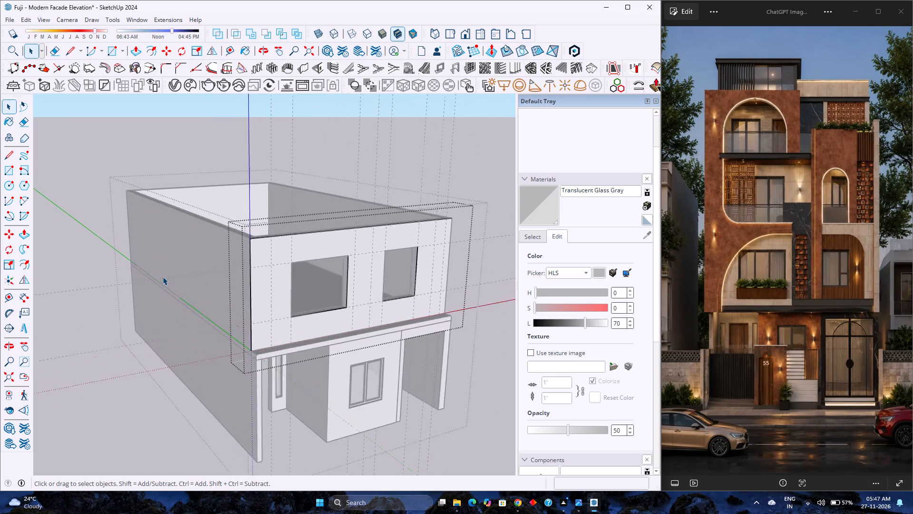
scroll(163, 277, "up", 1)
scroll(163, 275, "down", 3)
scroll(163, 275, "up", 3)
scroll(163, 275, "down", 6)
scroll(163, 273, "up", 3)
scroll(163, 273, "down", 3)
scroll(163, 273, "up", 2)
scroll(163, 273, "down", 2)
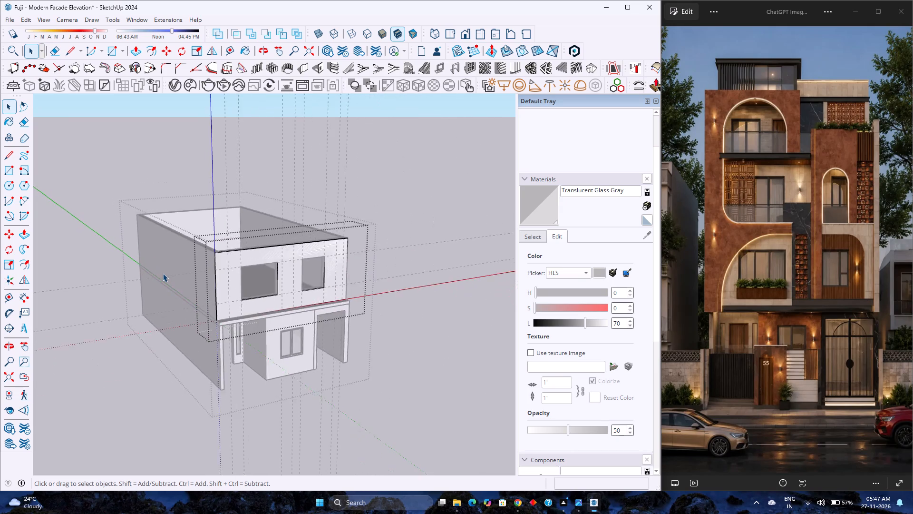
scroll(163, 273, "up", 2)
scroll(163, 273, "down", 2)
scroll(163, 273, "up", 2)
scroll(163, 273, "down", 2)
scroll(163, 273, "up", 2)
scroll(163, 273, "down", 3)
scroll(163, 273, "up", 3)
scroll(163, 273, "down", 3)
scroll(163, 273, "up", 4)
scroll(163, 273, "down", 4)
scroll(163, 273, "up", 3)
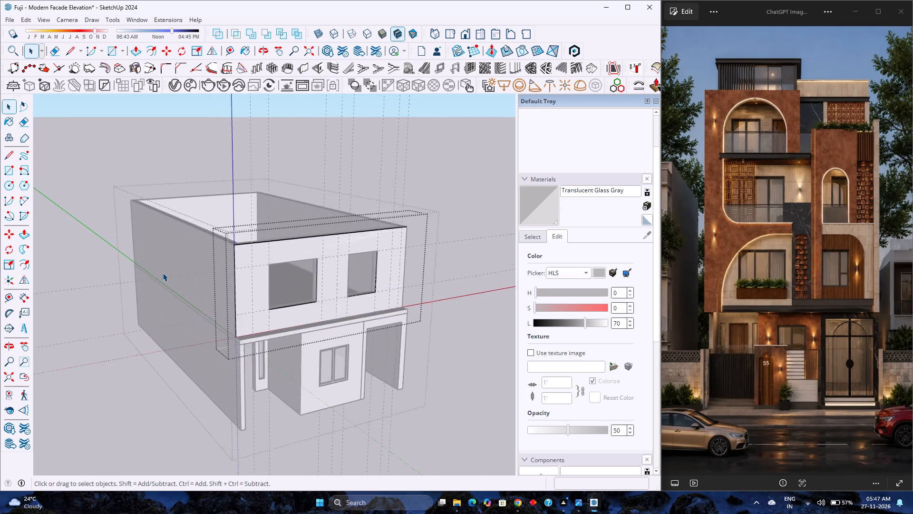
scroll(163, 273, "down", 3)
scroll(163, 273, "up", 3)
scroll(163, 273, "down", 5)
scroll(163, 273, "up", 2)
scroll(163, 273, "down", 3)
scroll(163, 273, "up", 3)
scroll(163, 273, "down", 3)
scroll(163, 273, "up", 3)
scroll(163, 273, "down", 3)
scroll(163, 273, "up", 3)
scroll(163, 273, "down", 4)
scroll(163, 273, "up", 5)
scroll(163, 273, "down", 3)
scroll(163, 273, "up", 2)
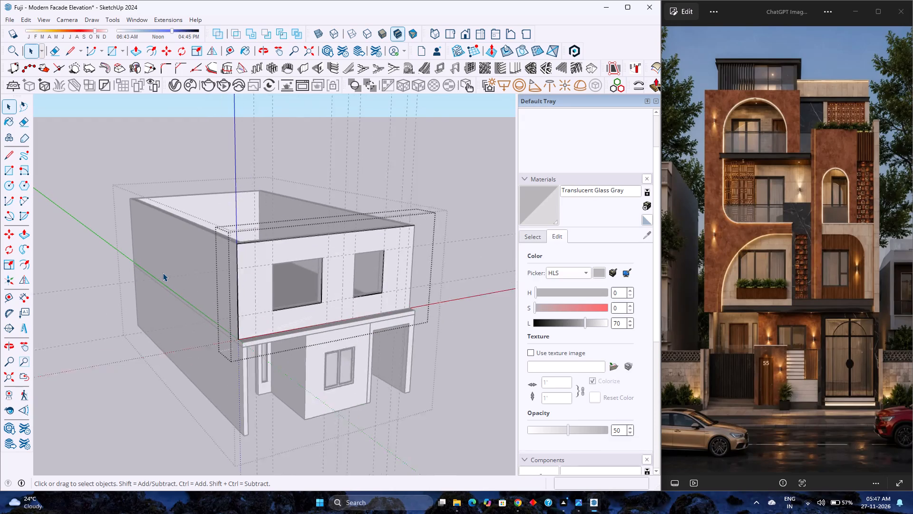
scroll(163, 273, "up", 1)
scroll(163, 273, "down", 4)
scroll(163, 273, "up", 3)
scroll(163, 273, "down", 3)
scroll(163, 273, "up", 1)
Close the upper-floor front-face group and return to the enclosing building group.
left_click(89, 254)
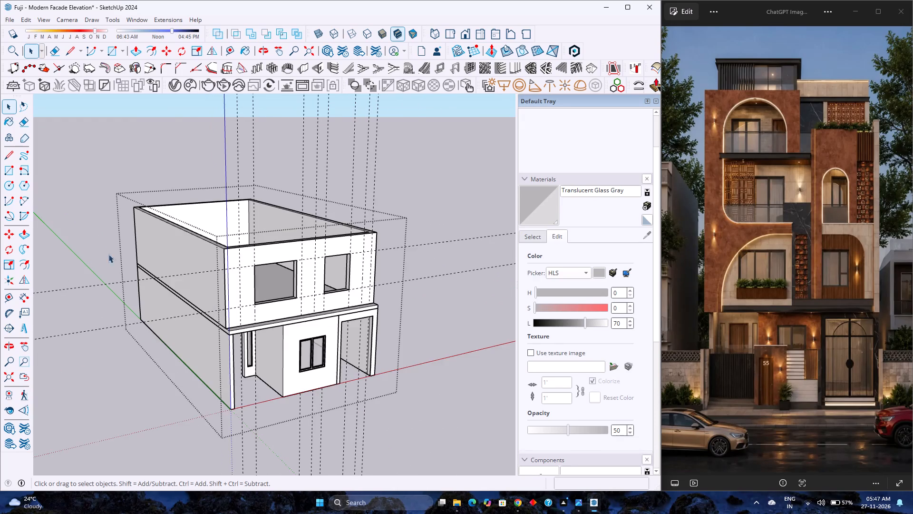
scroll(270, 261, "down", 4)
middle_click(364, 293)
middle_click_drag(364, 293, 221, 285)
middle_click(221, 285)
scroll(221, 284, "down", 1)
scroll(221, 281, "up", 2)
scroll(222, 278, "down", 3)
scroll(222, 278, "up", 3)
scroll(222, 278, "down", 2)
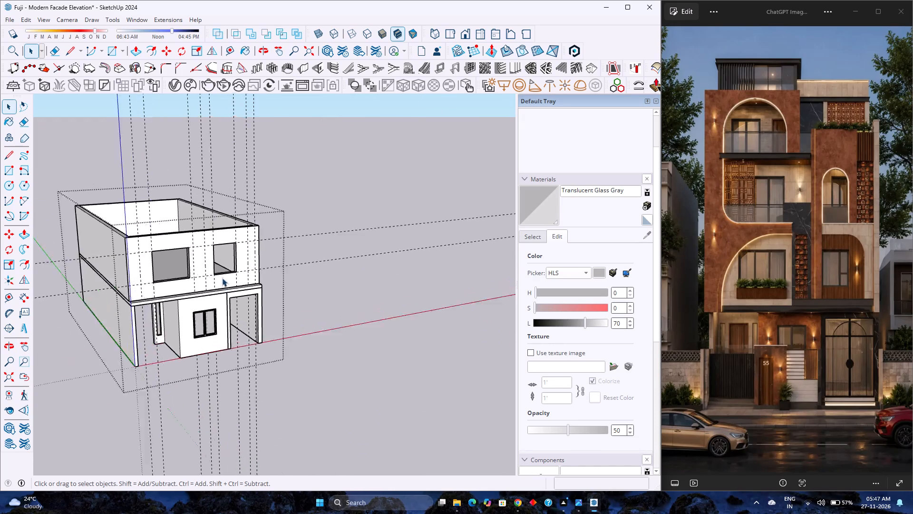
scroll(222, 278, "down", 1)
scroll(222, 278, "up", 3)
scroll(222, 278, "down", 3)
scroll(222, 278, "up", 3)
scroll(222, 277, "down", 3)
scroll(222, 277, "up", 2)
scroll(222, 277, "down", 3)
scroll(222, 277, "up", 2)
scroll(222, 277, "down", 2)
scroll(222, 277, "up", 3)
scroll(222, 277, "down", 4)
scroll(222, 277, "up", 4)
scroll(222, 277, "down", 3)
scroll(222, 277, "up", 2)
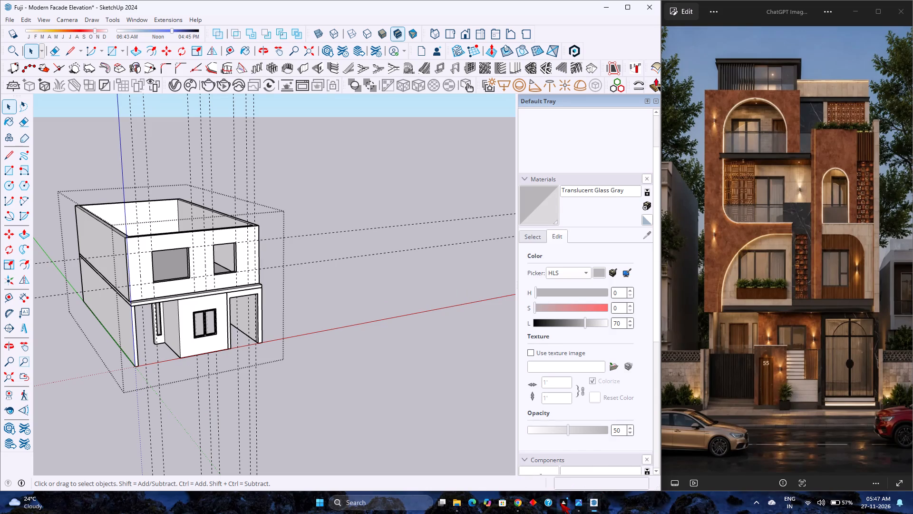
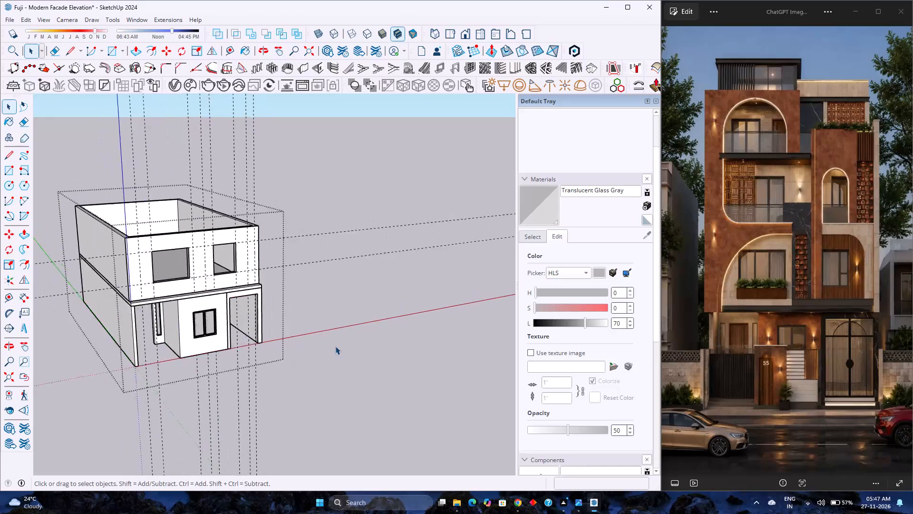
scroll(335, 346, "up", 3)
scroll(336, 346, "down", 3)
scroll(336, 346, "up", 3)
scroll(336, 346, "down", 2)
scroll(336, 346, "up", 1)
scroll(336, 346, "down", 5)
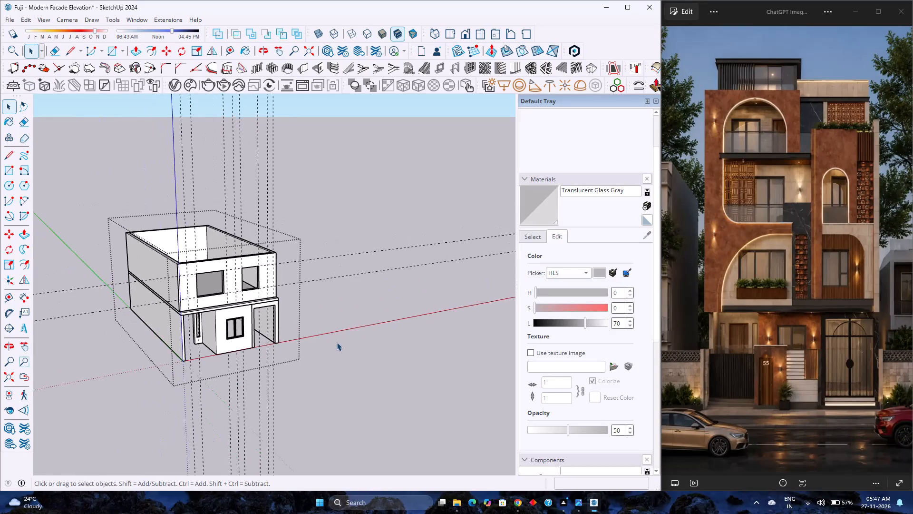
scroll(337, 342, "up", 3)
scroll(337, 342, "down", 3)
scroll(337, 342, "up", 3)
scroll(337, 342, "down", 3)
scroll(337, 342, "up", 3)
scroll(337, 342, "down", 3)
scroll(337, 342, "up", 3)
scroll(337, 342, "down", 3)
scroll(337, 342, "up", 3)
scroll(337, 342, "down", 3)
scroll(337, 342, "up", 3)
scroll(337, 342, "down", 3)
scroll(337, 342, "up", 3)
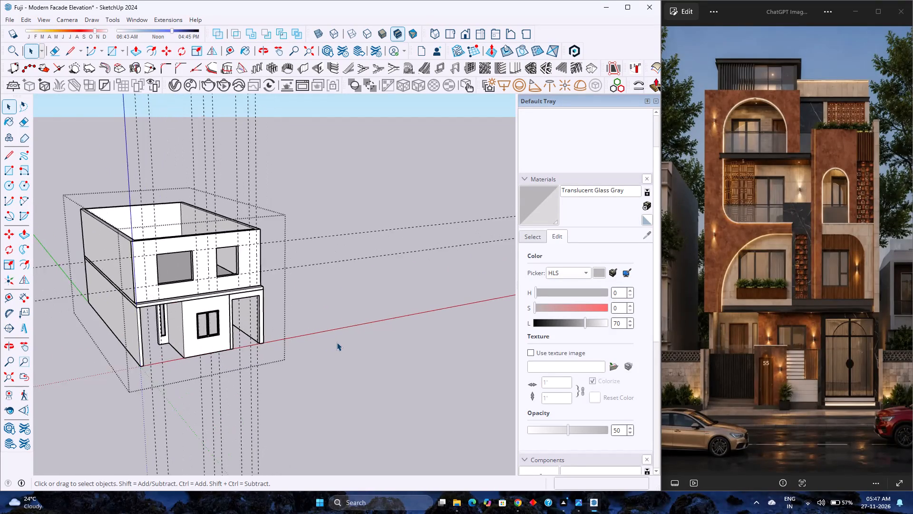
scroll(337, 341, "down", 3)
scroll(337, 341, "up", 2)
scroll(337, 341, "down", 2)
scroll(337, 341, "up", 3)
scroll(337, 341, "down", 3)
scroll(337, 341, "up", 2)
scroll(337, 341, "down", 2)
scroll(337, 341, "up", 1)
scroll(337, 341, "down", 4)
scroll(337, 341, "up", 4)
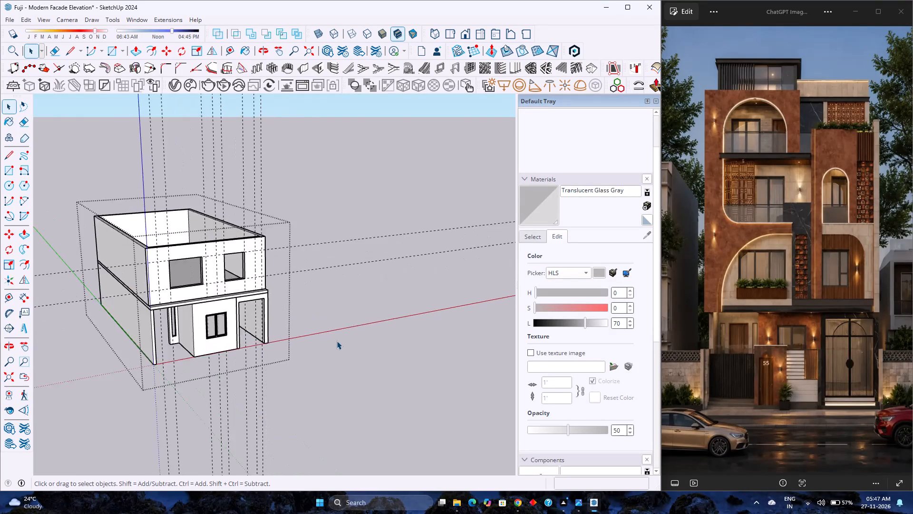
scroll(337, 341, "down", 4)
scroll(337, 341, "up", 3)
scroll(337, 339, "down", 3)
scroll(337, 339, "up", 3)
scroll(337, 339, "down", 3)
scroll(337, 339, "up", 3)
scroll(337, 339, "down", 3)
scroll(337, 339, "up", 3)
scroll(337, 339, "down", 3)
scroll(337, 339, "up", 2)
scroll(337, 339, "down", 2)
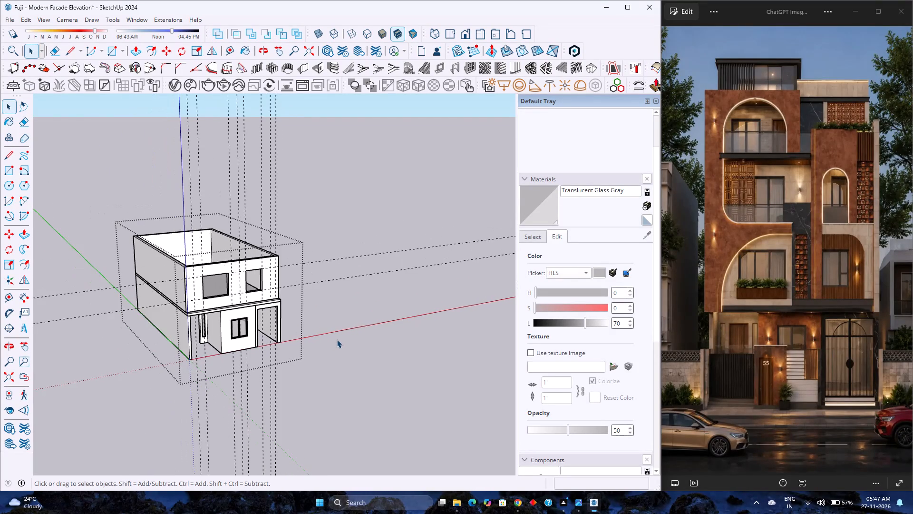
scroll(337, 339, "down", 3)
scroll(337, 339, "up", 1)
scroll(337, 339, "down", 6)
Open the upper-floor wall group with the two window openings for editing.
middle_click_drag(337, 338, 214, 315)
middle_click(213, 315)
scroll(213, 307, "down", 1)
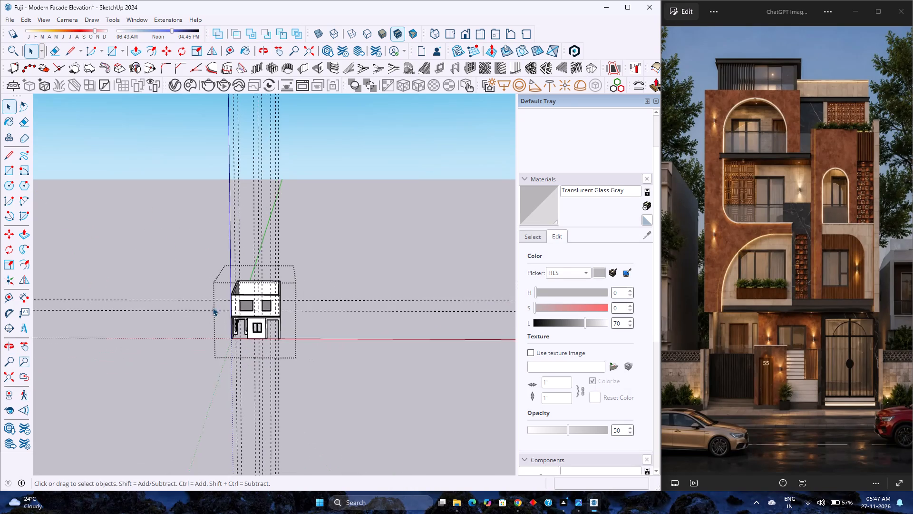
scroll(213, 307, "down", 3)
left_click(9, 372)
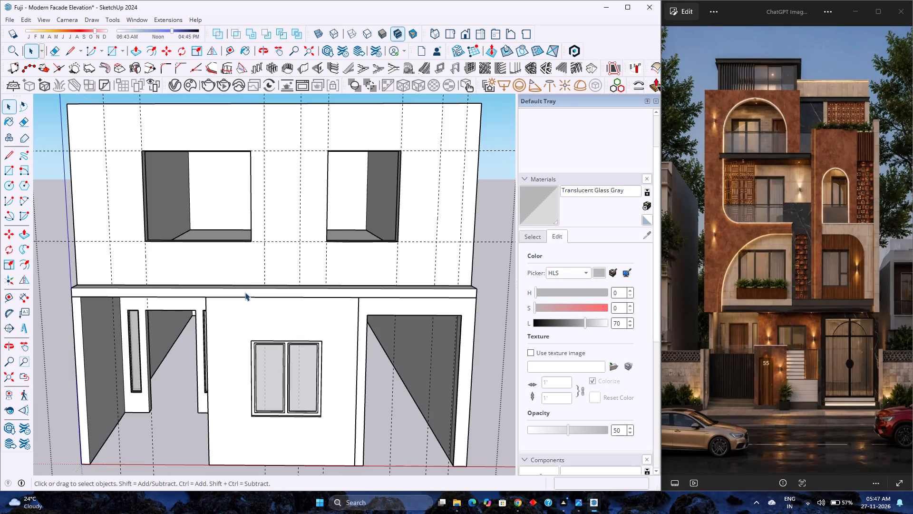
scroll(245, 292, "down", 4)
middle_click(384, 304)
middle_click_drag(384, 304, 250, 325)
middle_click(250, 325)
scroll(252, 311, "down", 4)
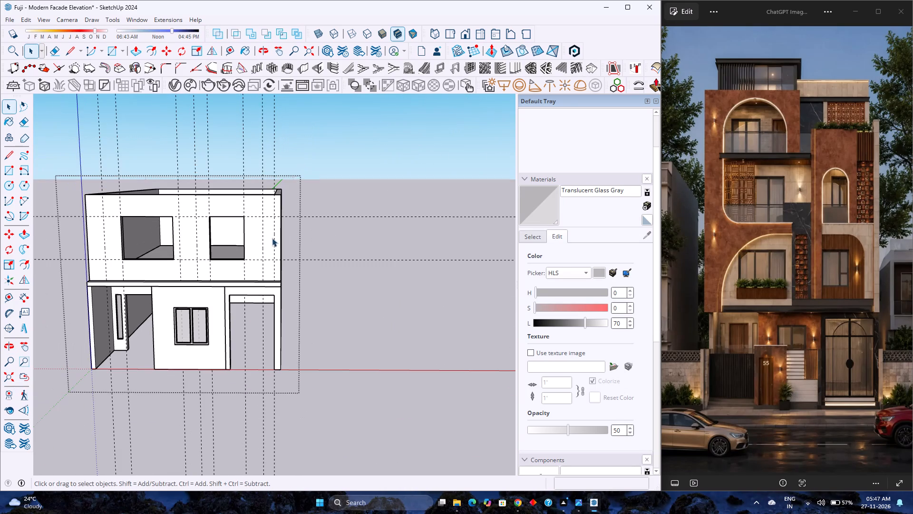
double_click(267, 236)
scroll(267, 236, "up", 3)
double_click(267, 236)
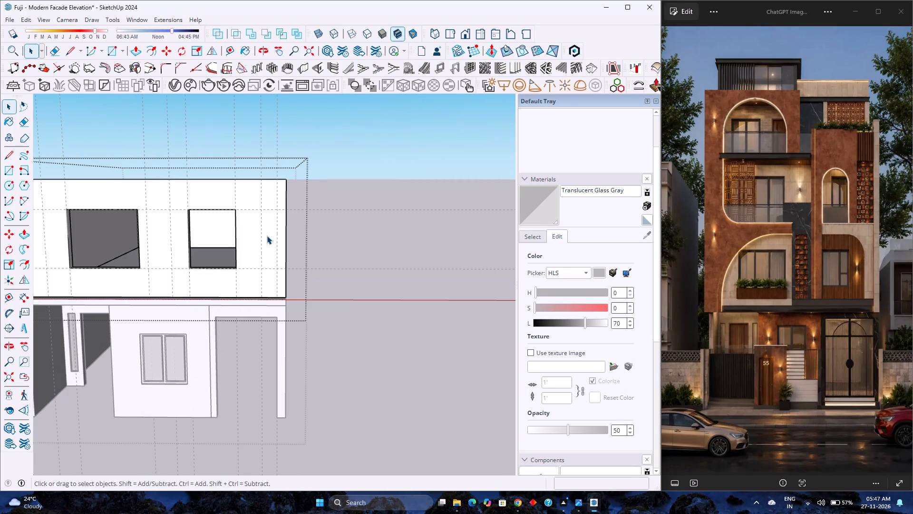
Draw a 10' vertical line from bottom to top edge near the right-hand corner of the upper-floor front face, dividing off a narrow strip.
scroll(267, 236, "up", 2)
left_click(267, 236)
middle_click_drag(267, 236, 252, 334)
middle_click(252, 334)
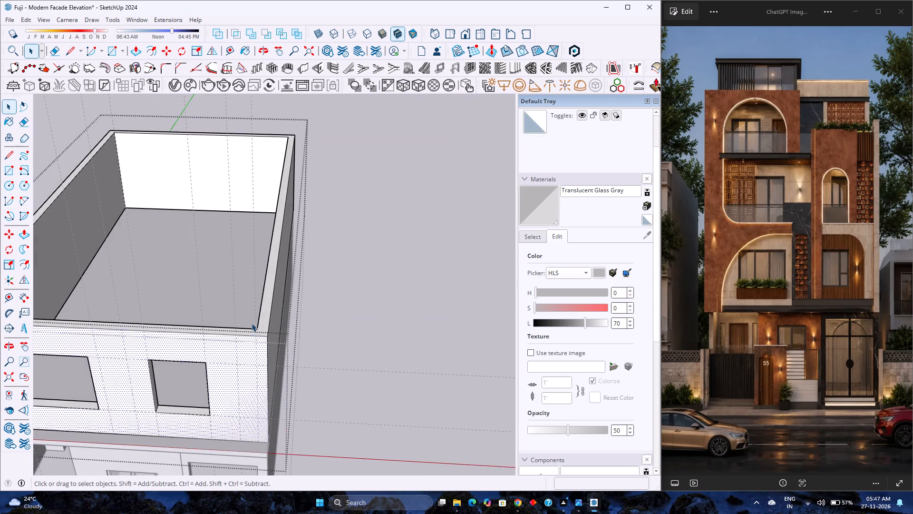
scroll(252, 323, "down", 3)
scroll(257, 386, "up", 3)
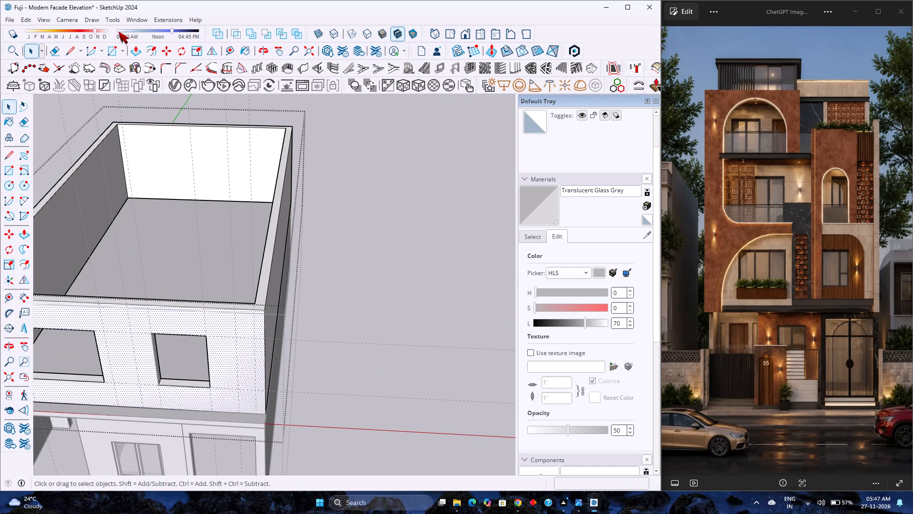
left_click(68, 51)
scroll(265, 427, "up", 2)
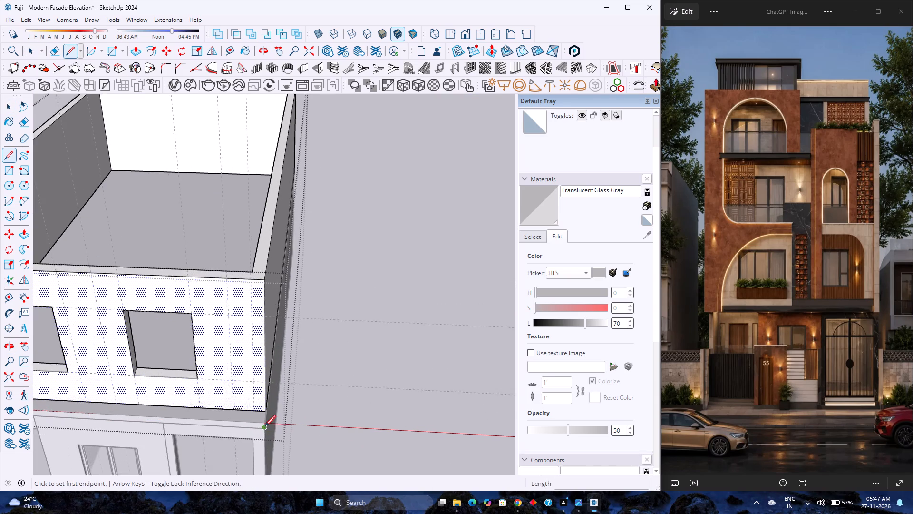
scroll(265, 426, "up", 4)
left_click(251, 404)
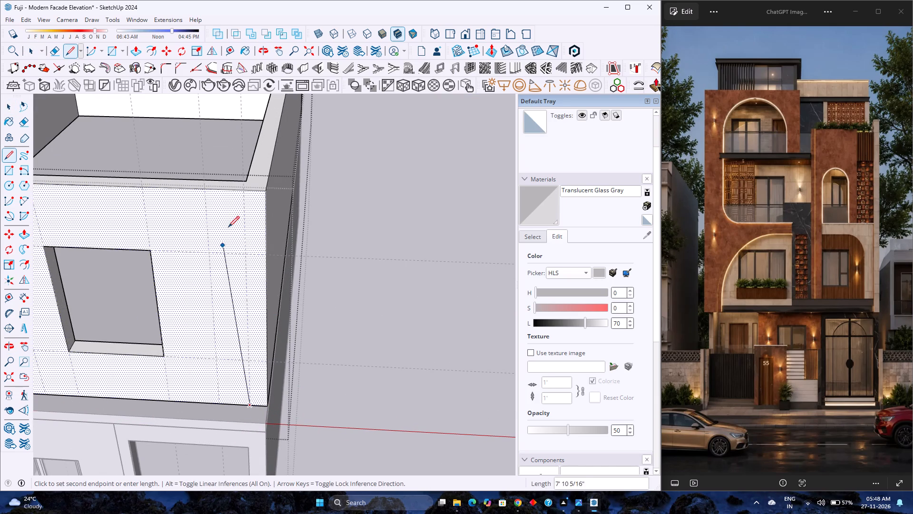
left_click(245, 190)
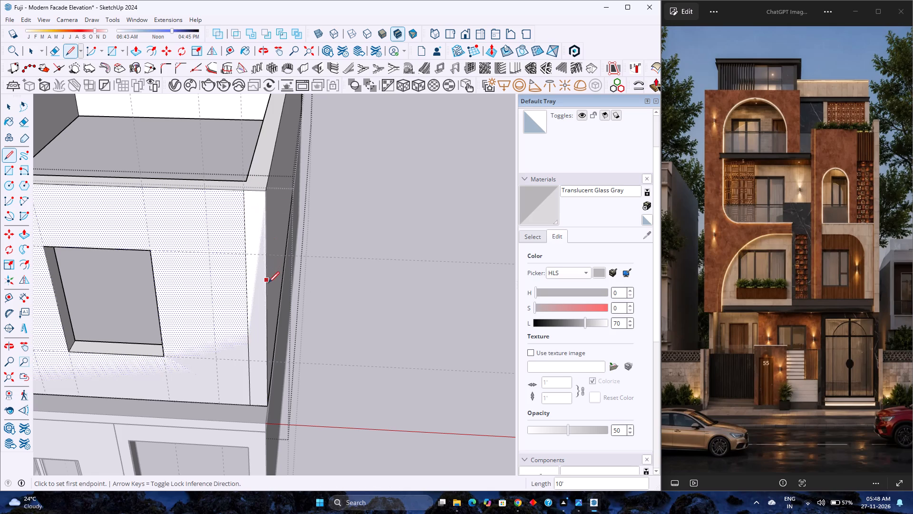
key("Escape")
Push/Pull the narrow strip at the right-hand corner of the upper-floor front face outward by 1'.
key("p")
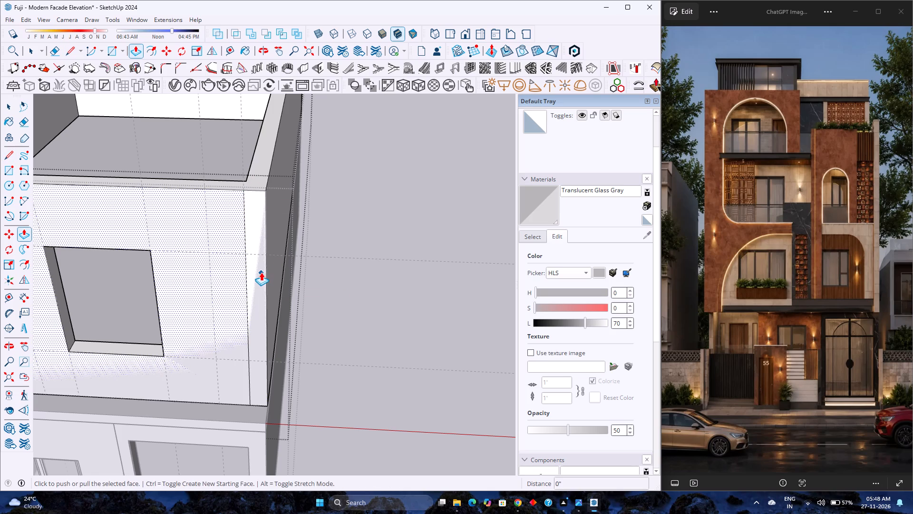
key("Escape")
left_click(258, 265)
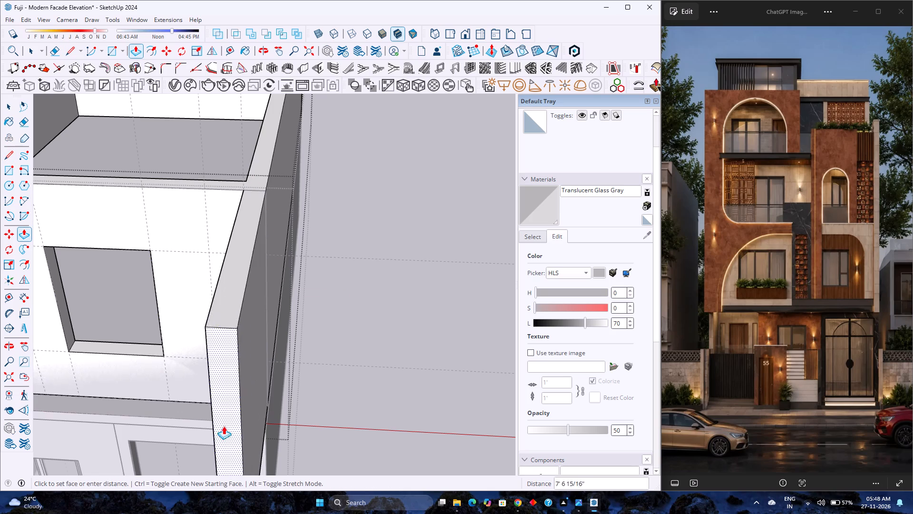
left_click(165, 416)
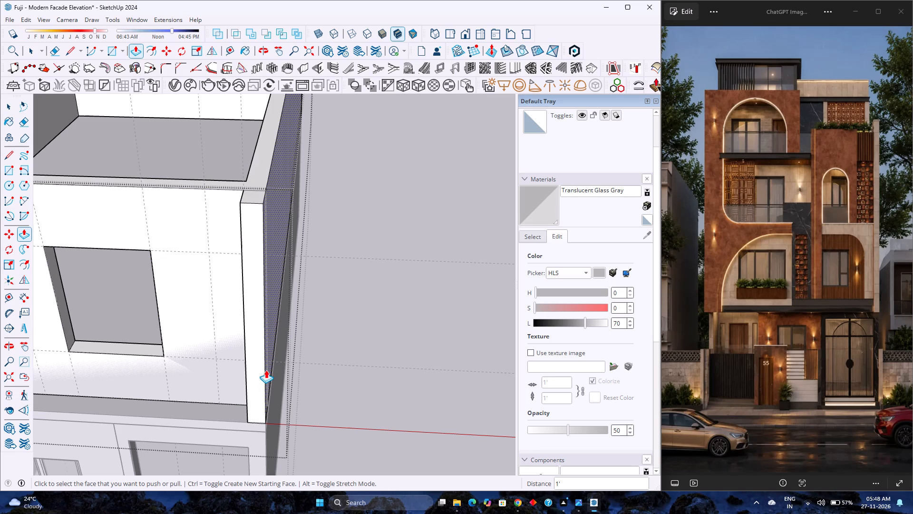
key("space")
Close the upper-floor wall group and the enclosing building group.
scroll(320, 356, "down", 1)
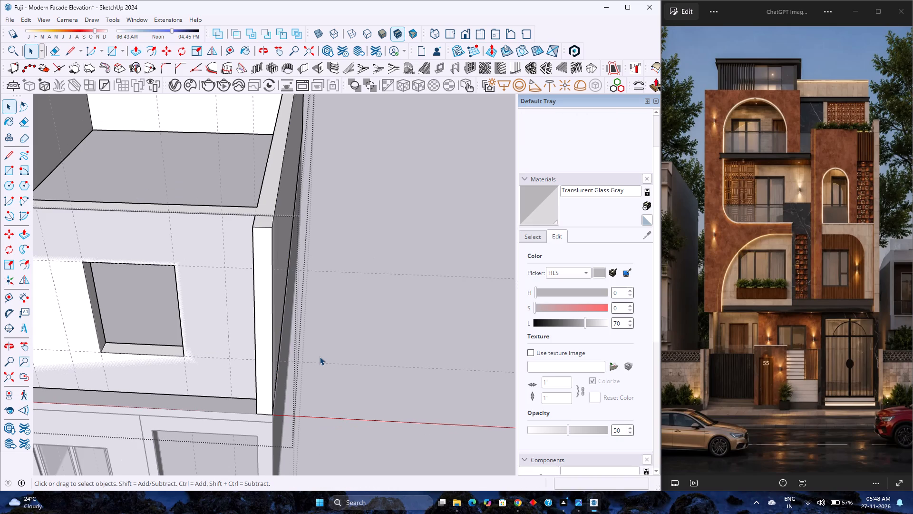
right_click(320, 356)
left_click(387, 332)
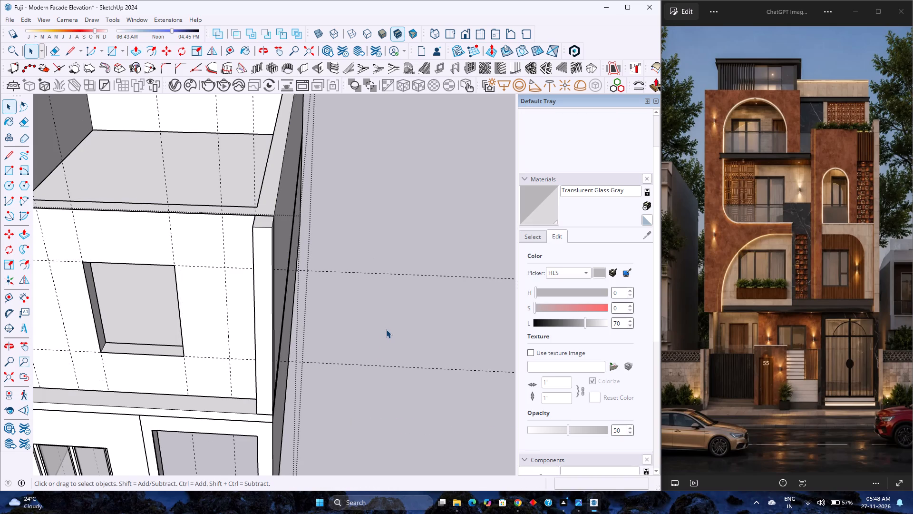
scroll(384, 324, "down", 5)
left_click(384, 324)
scroll(358, 327, "down", 3)
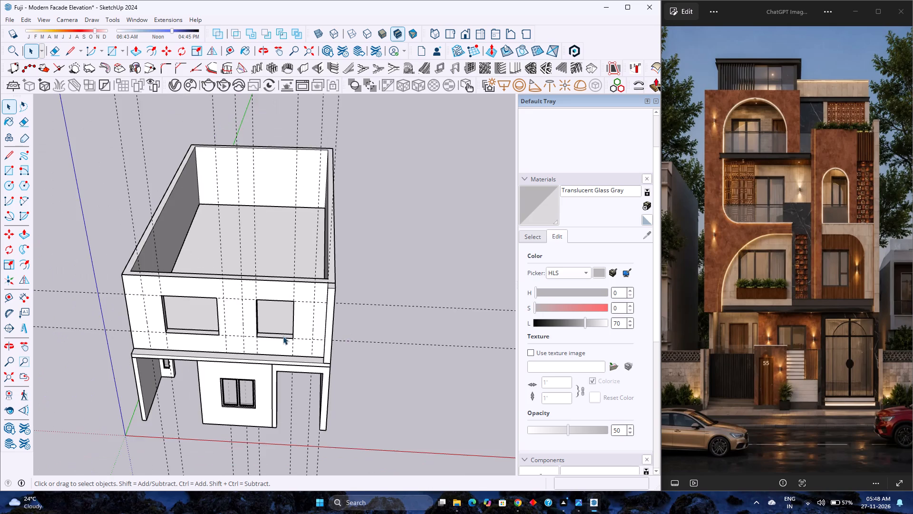
Examine the projecting corner strip of the upper floor from above and from the side.
middle_click(283, 336)
middle_click_drag(283, 336, 289, 359)
middle_click(289, 359)
scroll(314, 230, "up", 7)
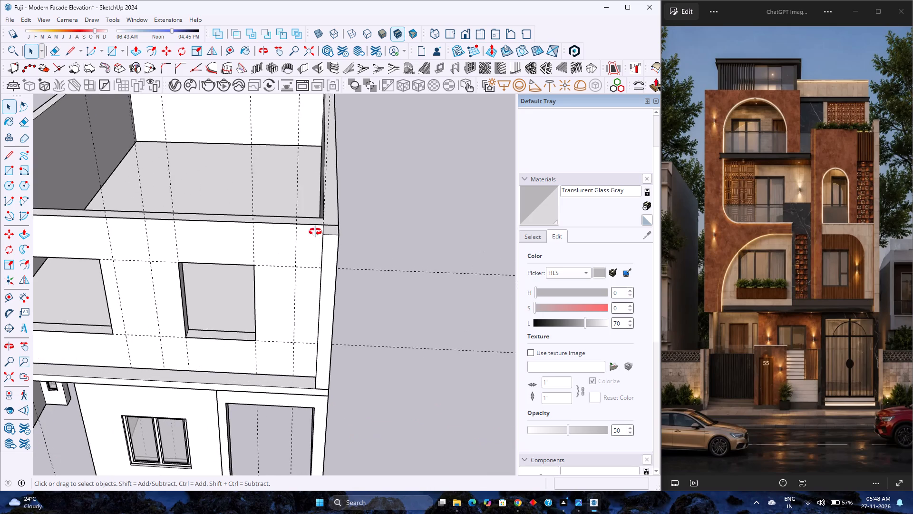
middle_click(315, 230)
middle_click_drag(315, 232, 311, 312)
middle_click(311, 312)
scroll(310, 311, "down", 8)
middle_click_drag(276, 300, 368, 257)
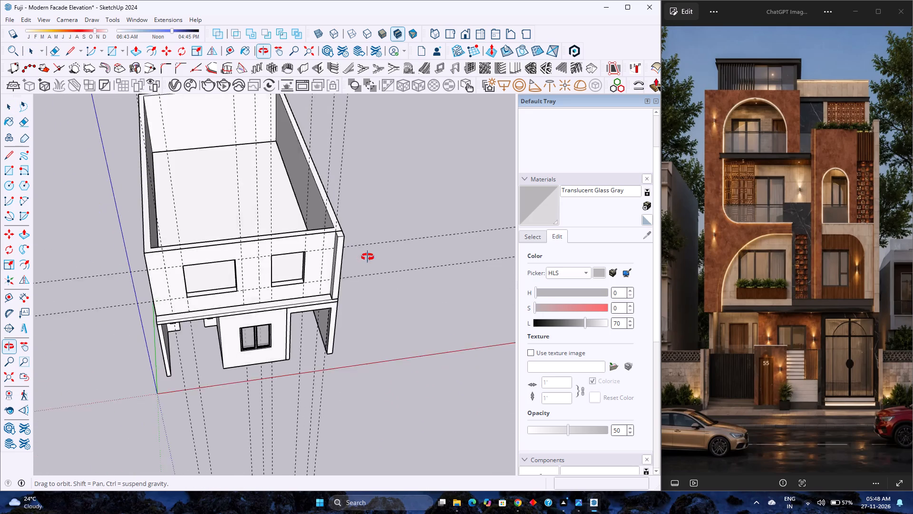
middle_click_drag(368, 257, 395, 249)
middle_click(395, 249)
middle_click(395, 249)
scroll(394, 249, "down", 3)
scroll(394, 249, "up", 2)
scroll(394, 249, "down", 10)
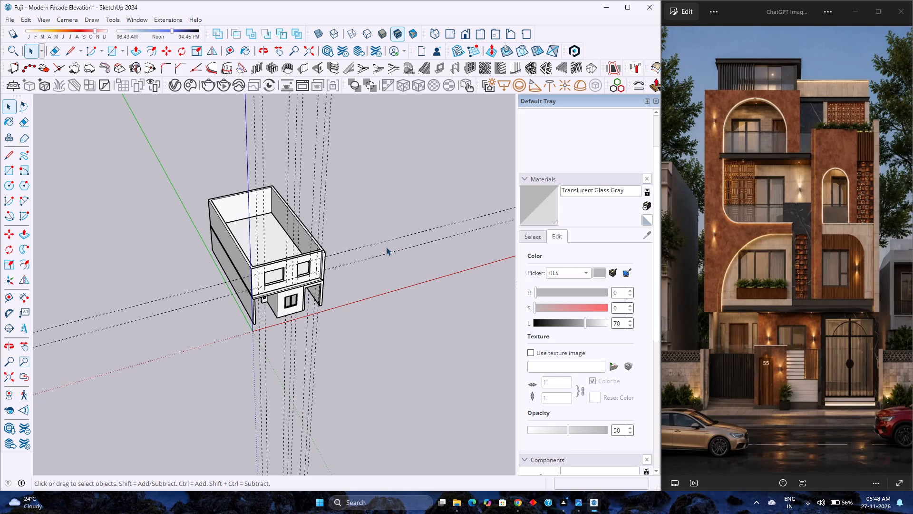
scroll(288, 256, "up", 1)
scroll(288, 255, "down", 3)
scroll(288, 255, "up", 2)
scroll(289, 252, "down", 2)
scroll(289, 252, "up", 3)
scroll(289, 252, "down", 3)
Examine the two-storey facade up close, from the front and from the right-hand side.
scroll(289, 252, "up", 11)
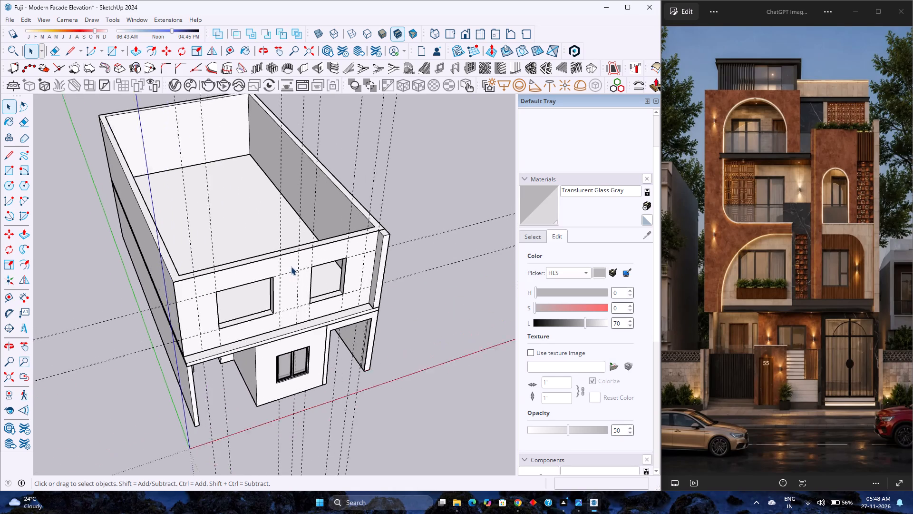
scroll(291, 267, "up", 5)
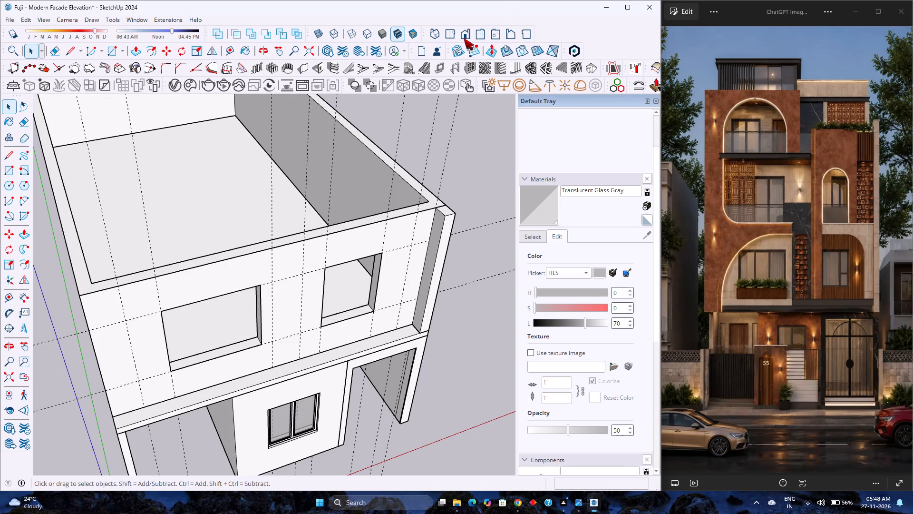
left_click(464, 38)
middle_click_drag(307, 283, 252, 287)
middle_click(252, 287)
scroll(251, 284, "down", 6)
middle_click_drag(315, 261, 255, 257)
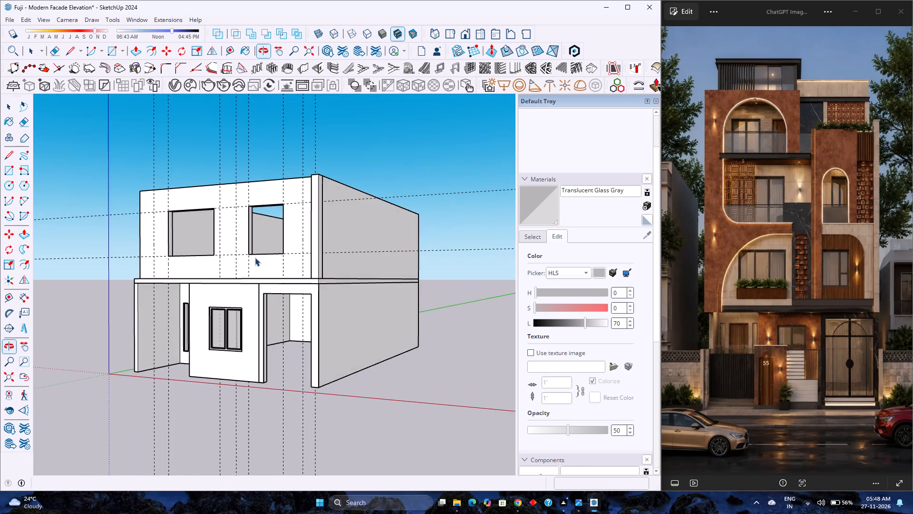
middle_click_drag(255, 257, 255, 258)
scroll(255, 252, "down", 3)
scroll(195, 242, "up", 3)
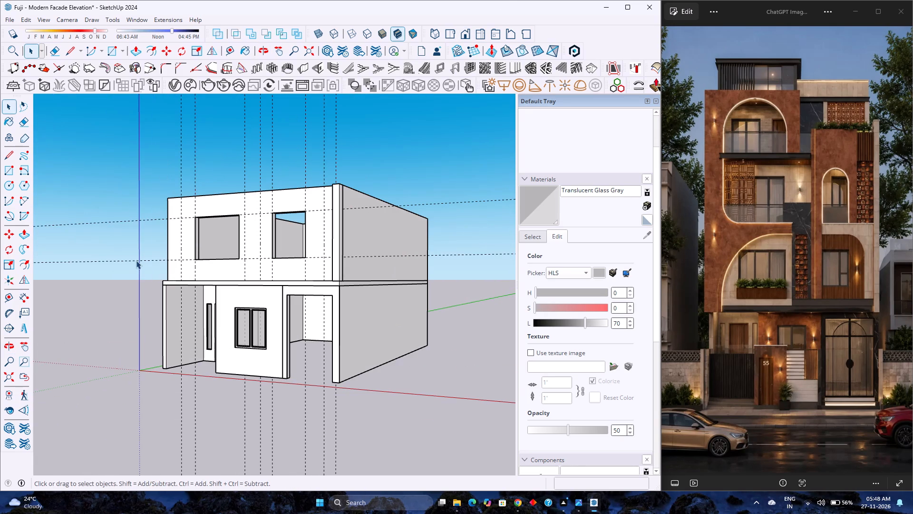
scroll(144, 255, "up", 3)
middle_click_drag(189, 252, 200, 264)
middle_click(201, 266)
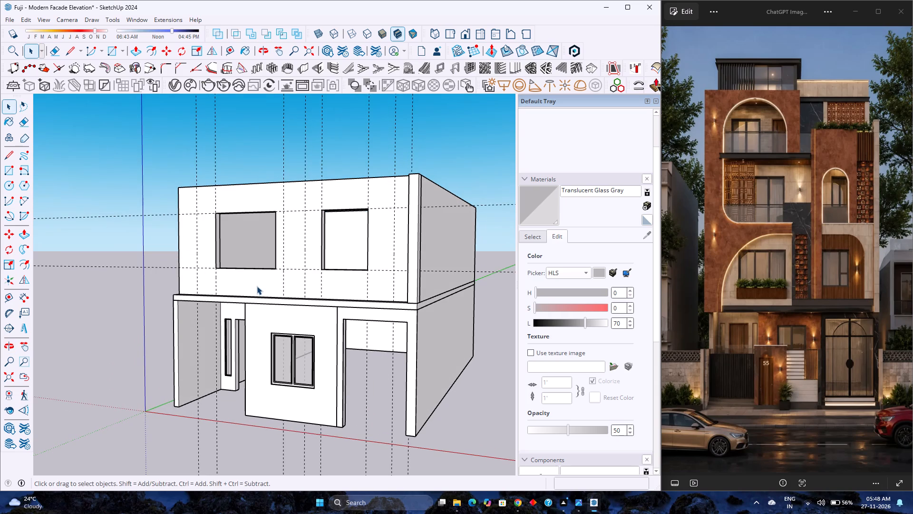
Open the building group and the upper-floor wall group inside it for editing.
double_click(257, 286)
scroll(249, 284, "up", 6)
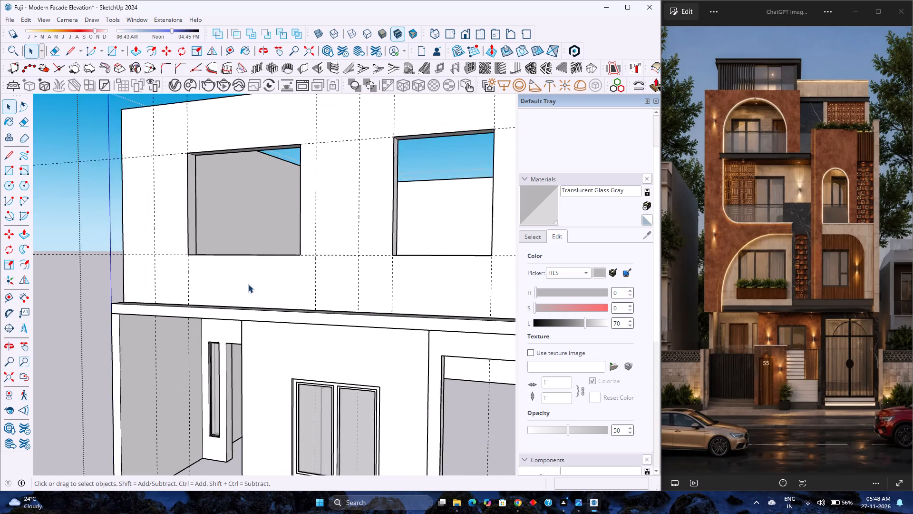
middle_click_drag(248, 287, 301, 332)
middle_click(301, 333)
scroll(292, 334, "down", 5)
middle_click_drag(192, 280, 197, 281)
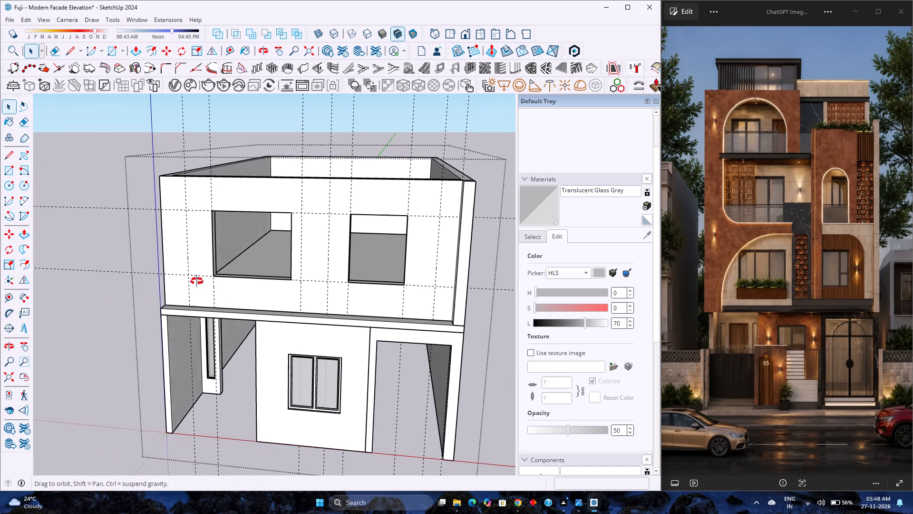
middle_click_drag(197, 281, 234, 281)
middle_click(234, 281)
double_click(229, 284)
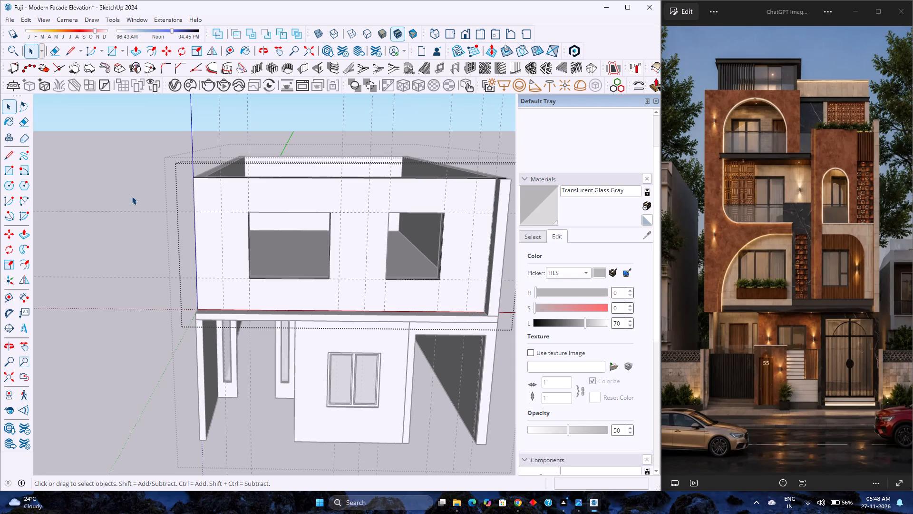
Place a horizontal guide 2' above the bottom edge of the upper-floor front face with the Tape Measure.
left_click(70, 49)
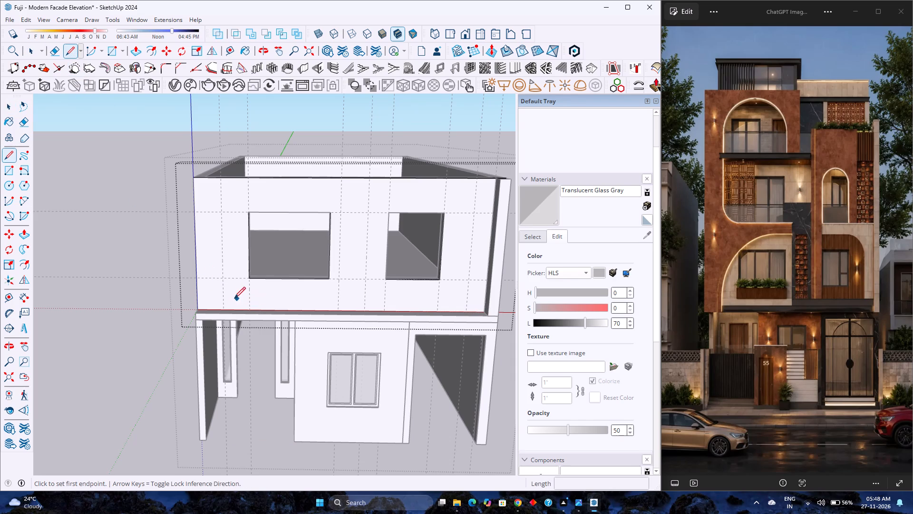
left_click(229, 53)
scroll(229, 316, "up", 3)
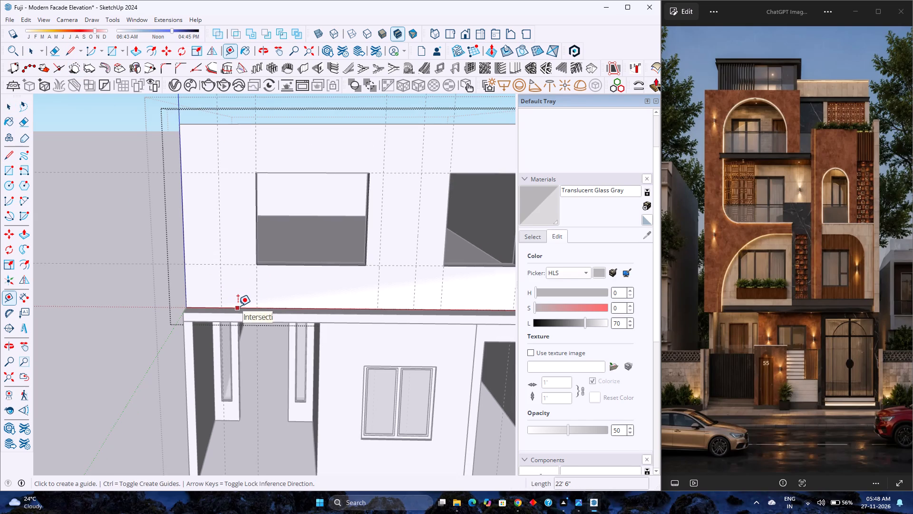
left_click(238, 306)
type("2'")
key("Return")
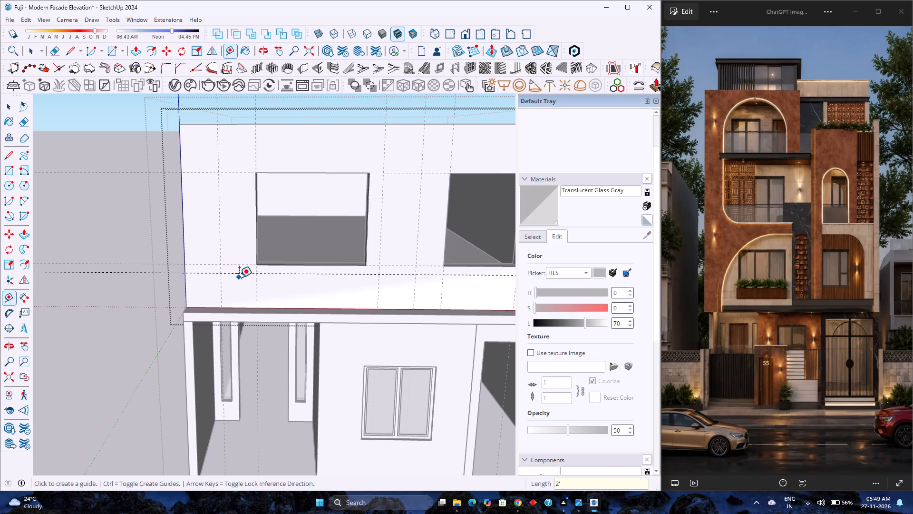
Place a horizontal guide 9" below the top edge of the upper-floor front face.
left_click(316, 125)
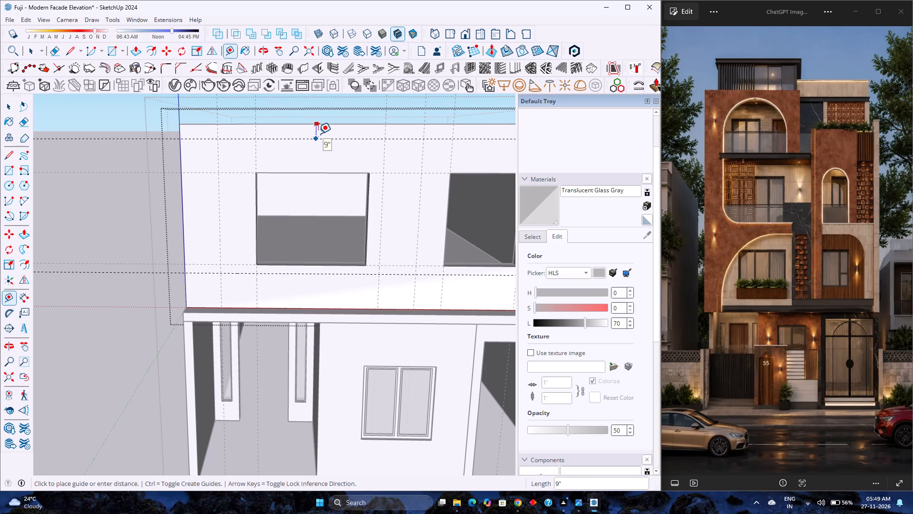
left_click(318, 134)
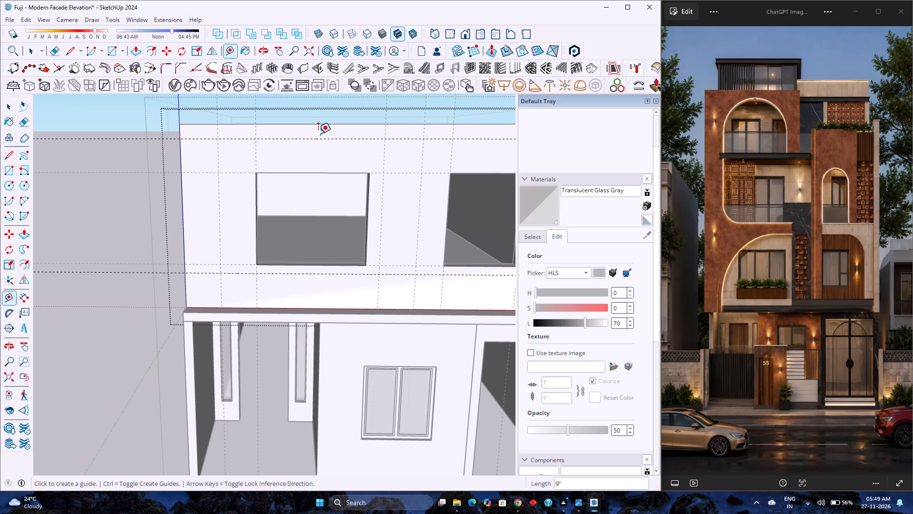
Place a vertical guide 8' from the left edge of the upper-floor front face with the Tape Measure.
left_click(185, 219)
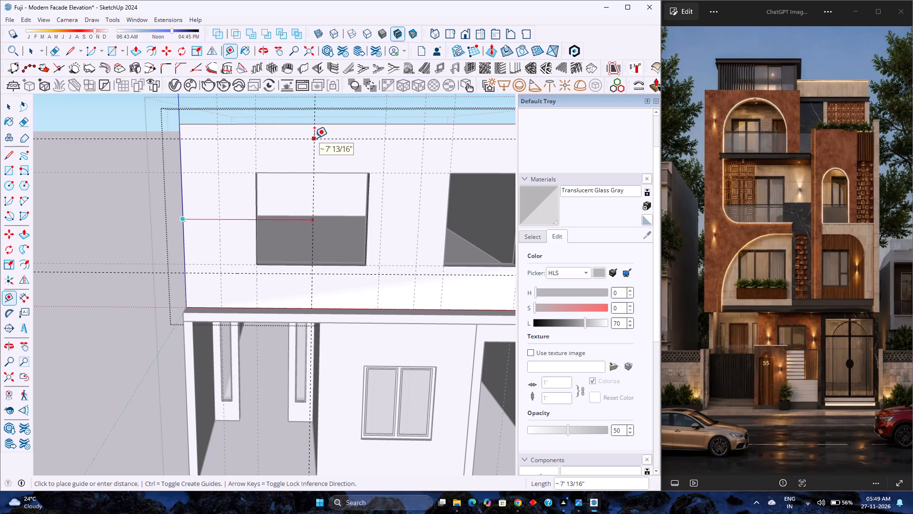
key("8")
key("apostrophe")
key("Return")
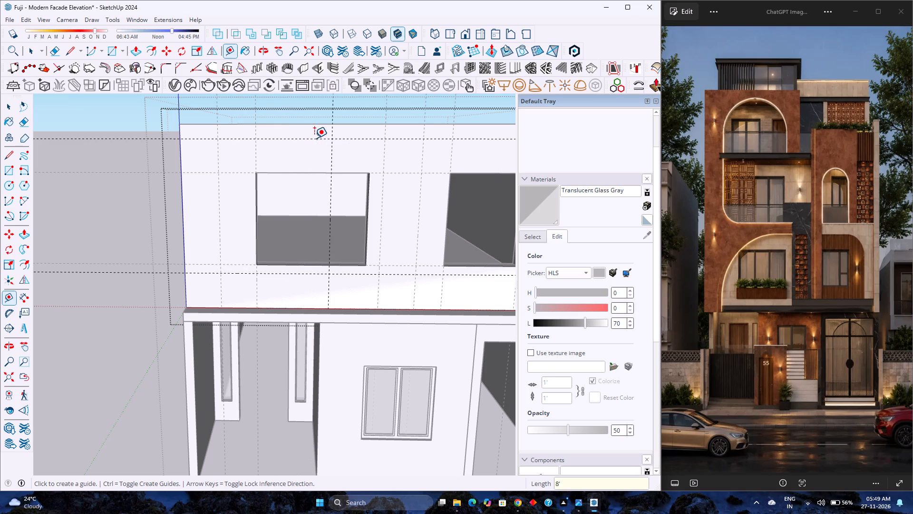
key("6")
key("apostrophe")
key("Return")
type("8'")
key("Return")
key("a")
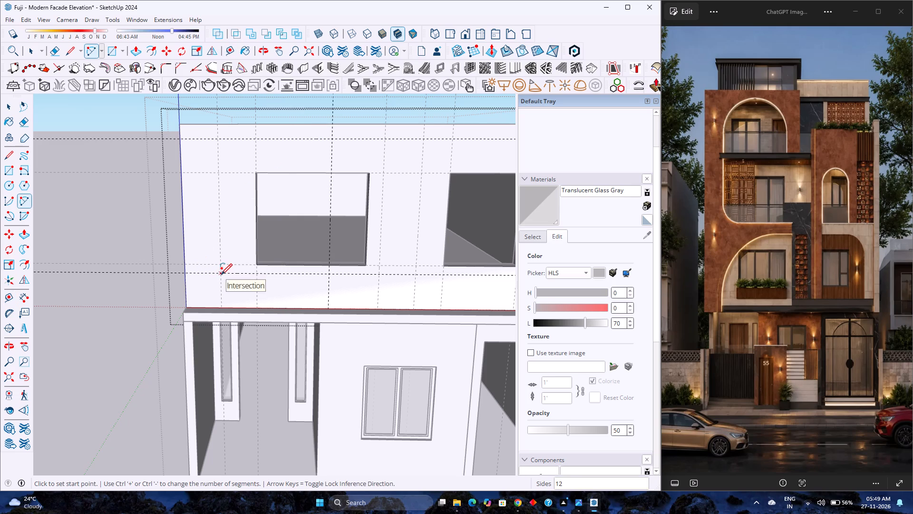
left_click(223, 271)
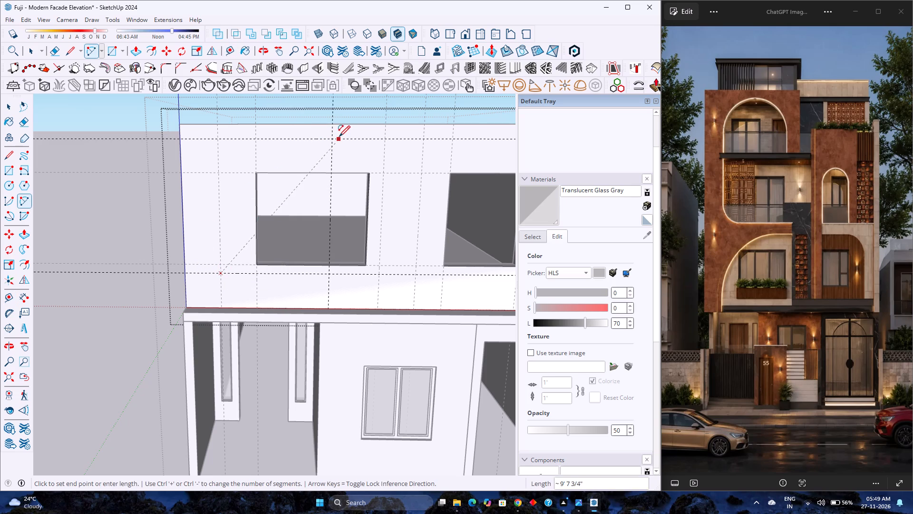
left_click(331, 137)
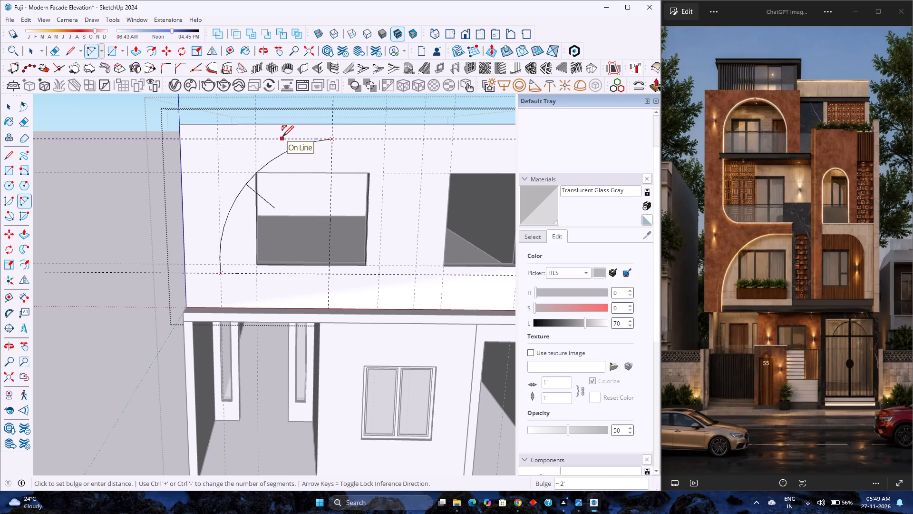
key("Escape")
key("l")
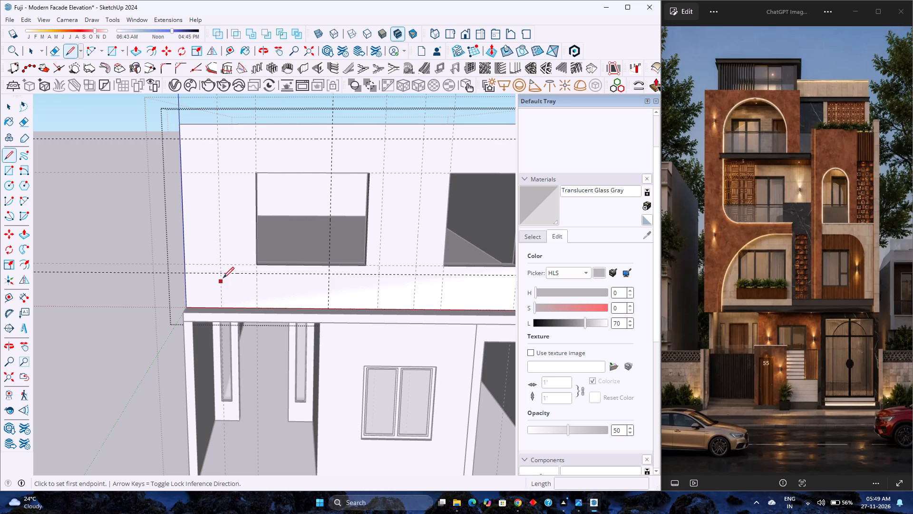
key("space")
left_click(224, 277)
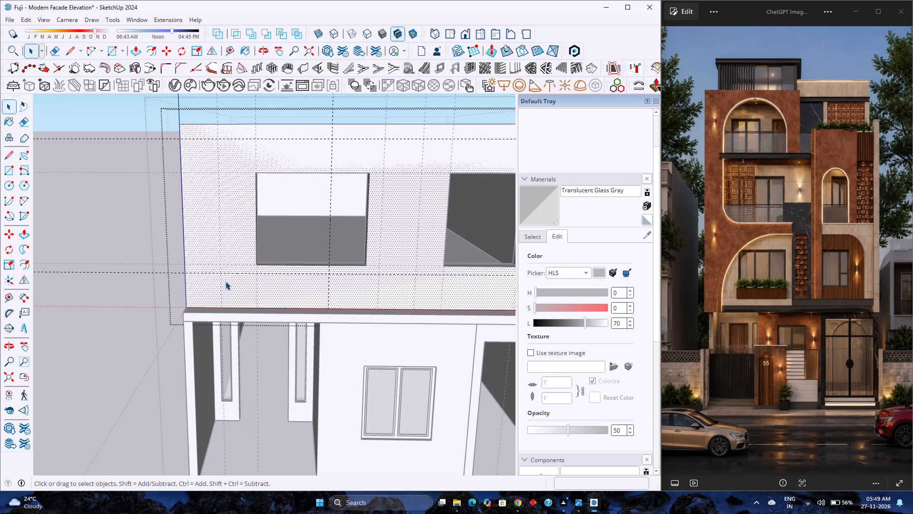
Draw a 2' vertical line along the leftmost vertical guide, from the lower horizontal guide down to the face's bottom edge.
middle_click_drag(231, 289, 211, 380)
middle_click(211, 380)
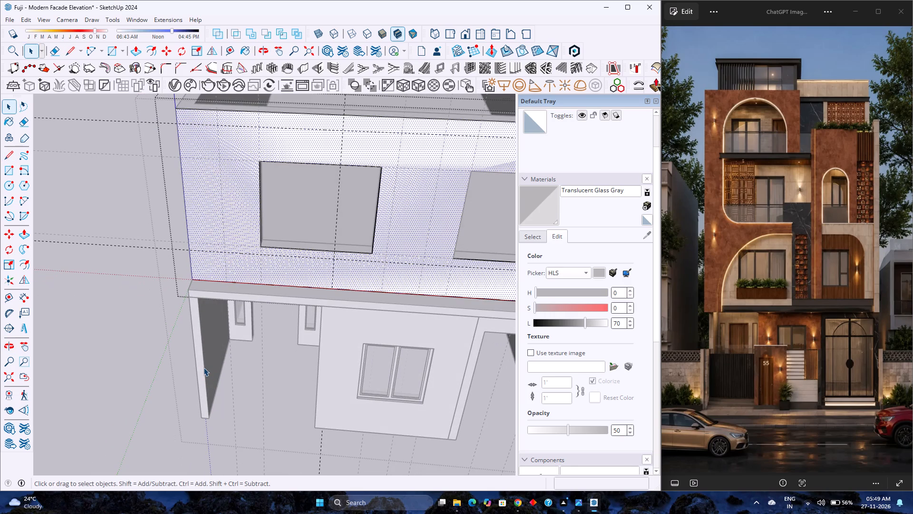
key("l")
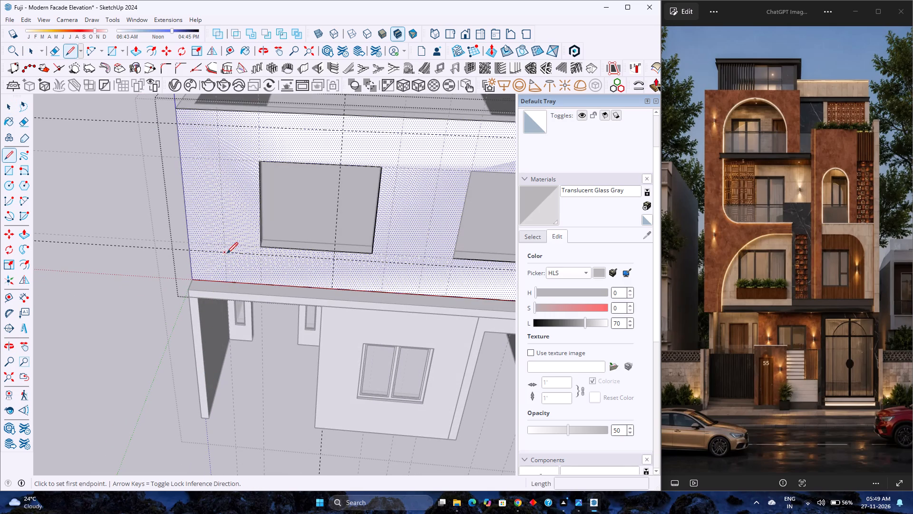
left_click(227, 253)
left_click(225, 283)
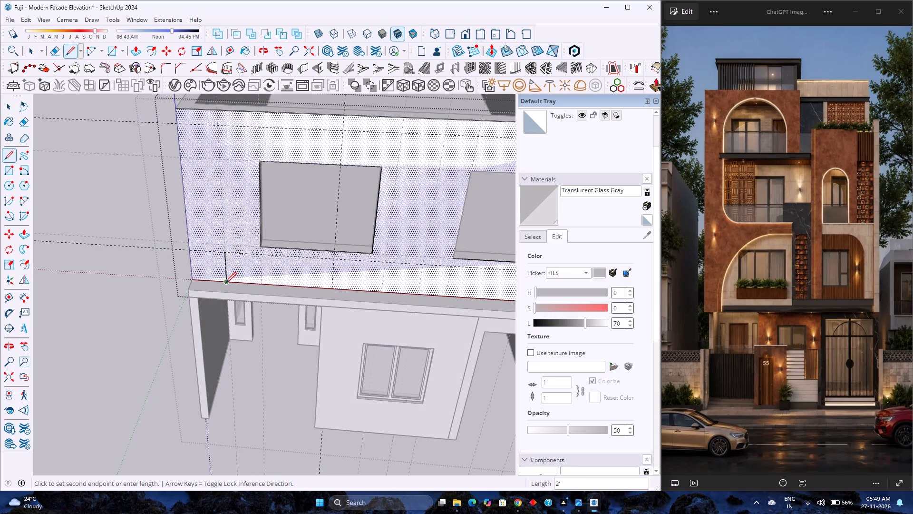
Draw an arc tangent to the 2' line, from its upper end to where the 8' vertical guide meets the upper horizontal guide.
key("a")
left_click(225, 253)
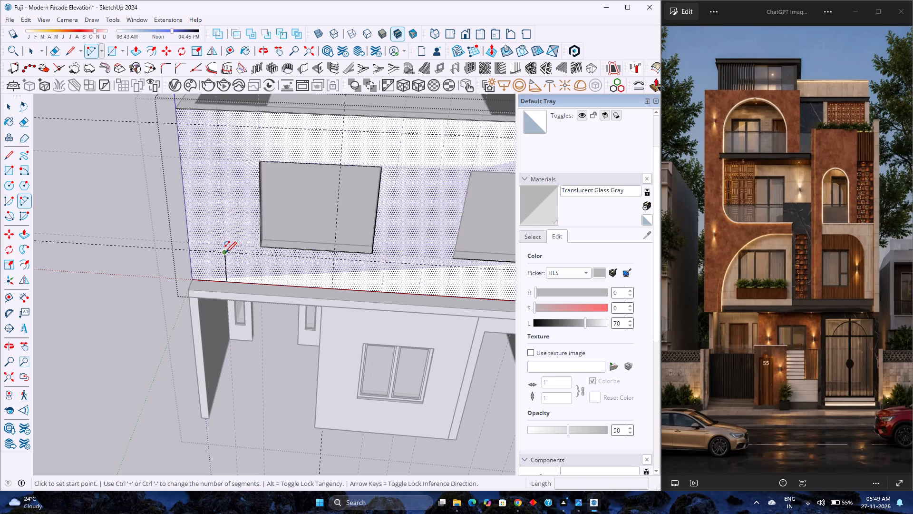
left_click(343, 132)
left_click(343, 132)
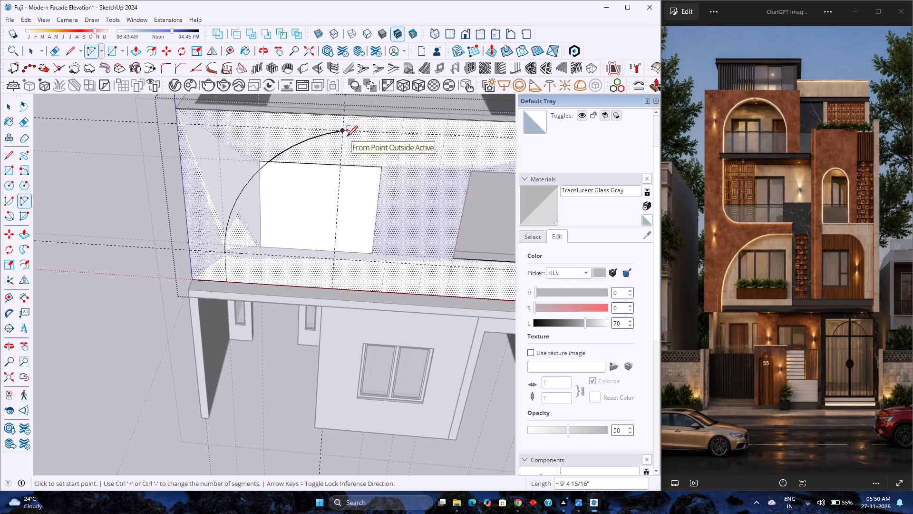
Extend the arc with a horizontal line to the next vertical guide and a 9" vertical line up to the face's top edge.
key("l")
left_click(343, 130)
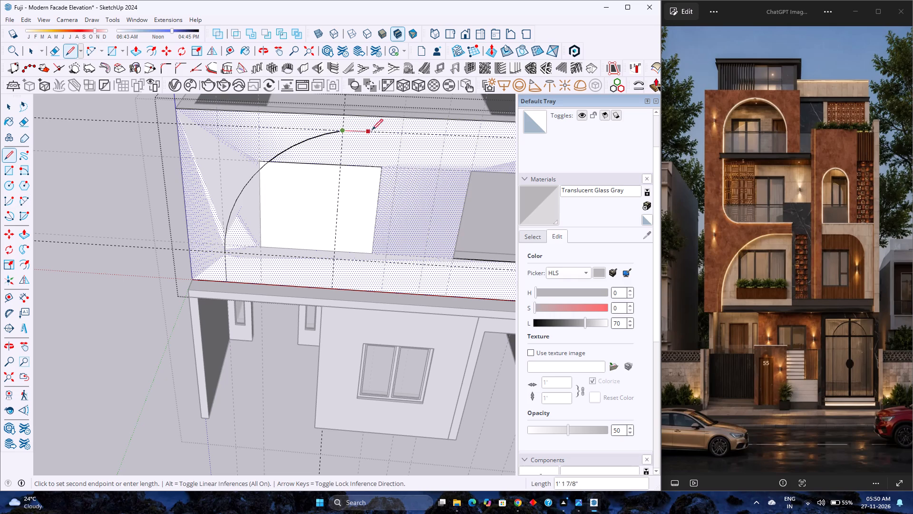
left_click(401, 130)
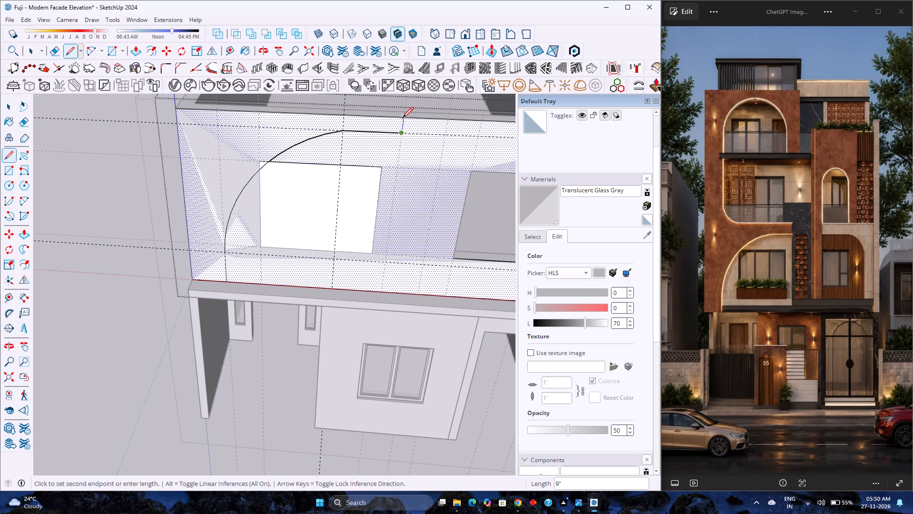
left_click(402, 118)
key("space")
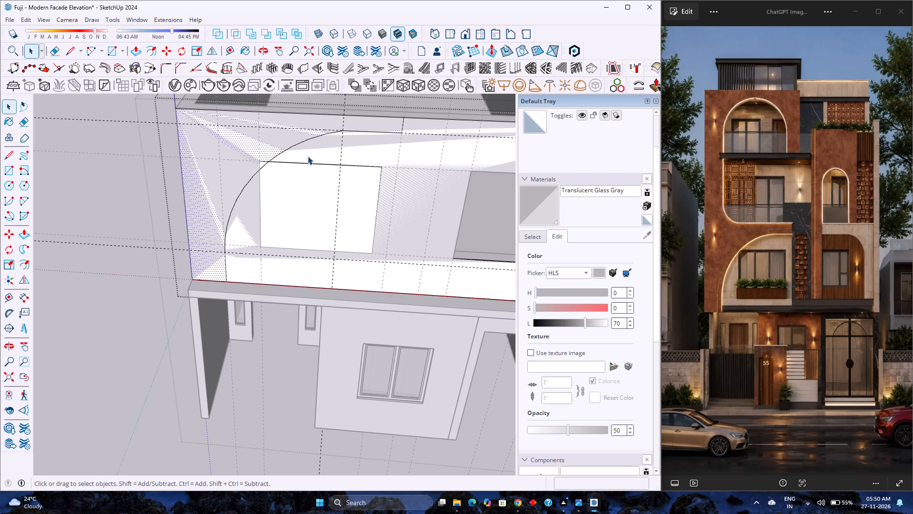
Delete the face that fills the left window opening on the upper floor.
left_click(307, 138)
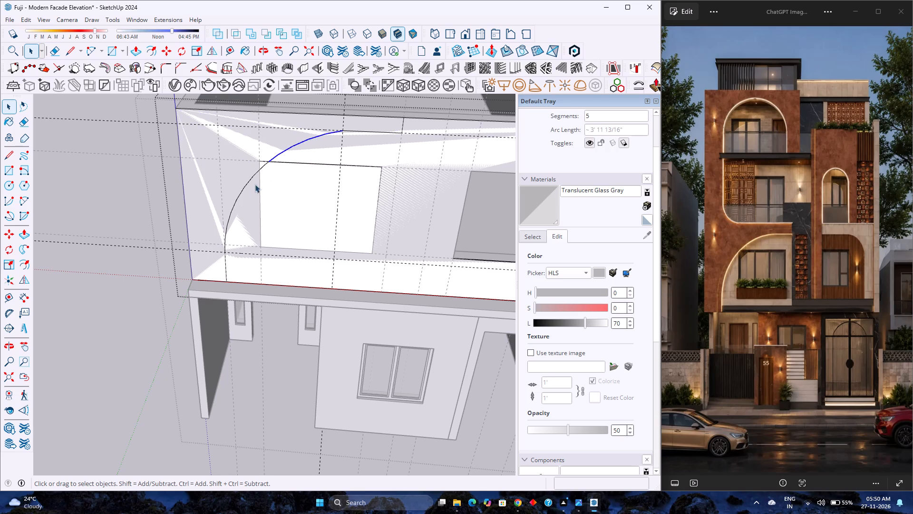
scroll(260, 211, "down", 2)
left_click(281, 208)
key("Delete")
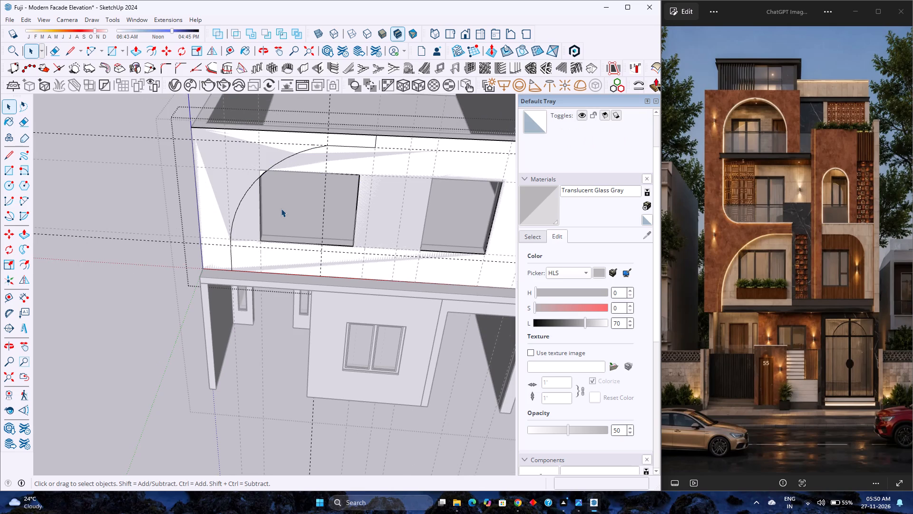
Set the upper piece of the arc, above the left window, to 50 segments.
left_click(282, 162)
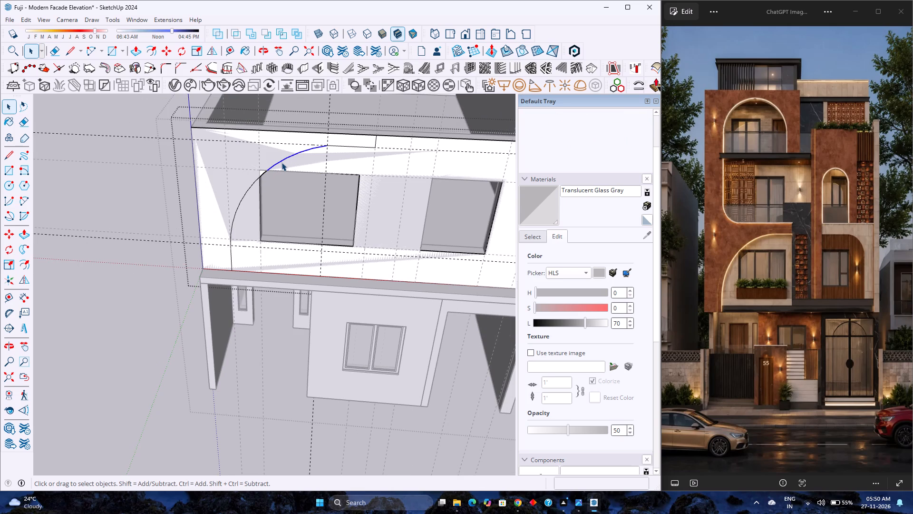
scroll(574, 178, "up", 3)
double_click(604, 174)
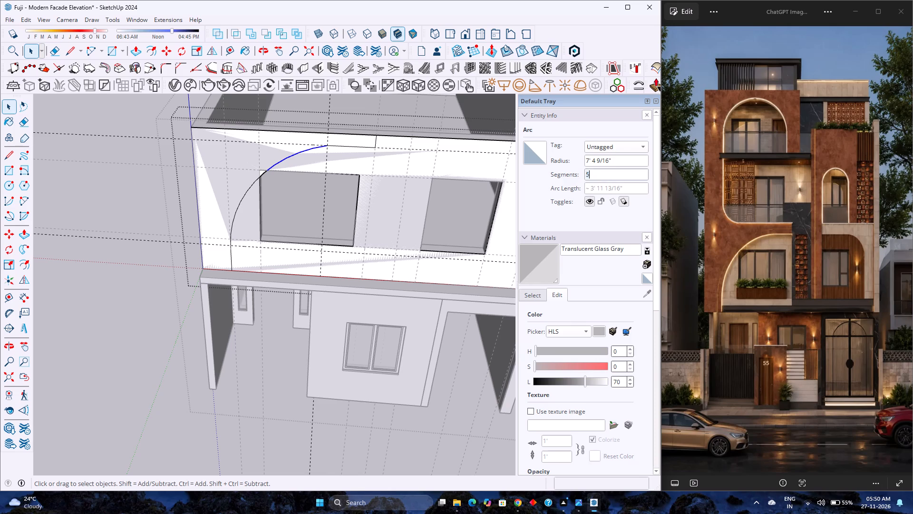
type("50")
key("Return")
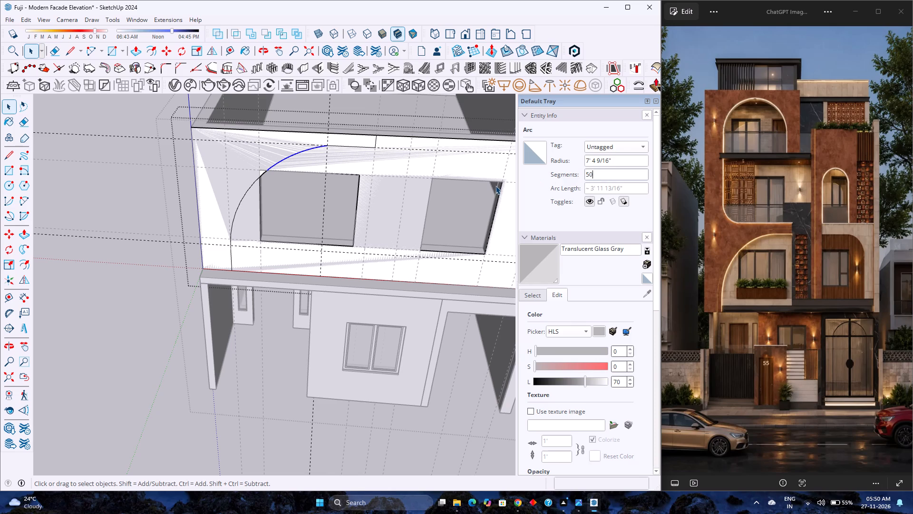
Enter 15 segments for the short arc piece crossing the left window's upper corner, after trying 20.
left_click(263, 173)
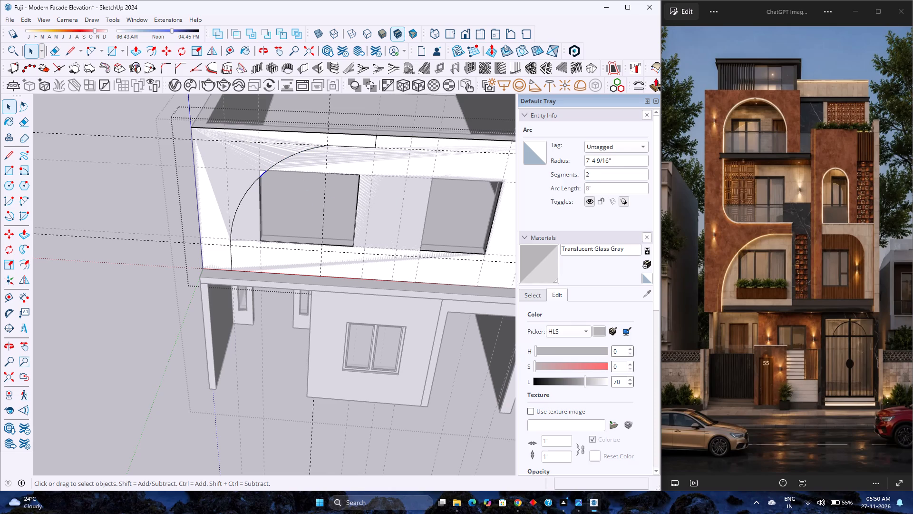
double_click(615, 174)
key("2")
key("0")
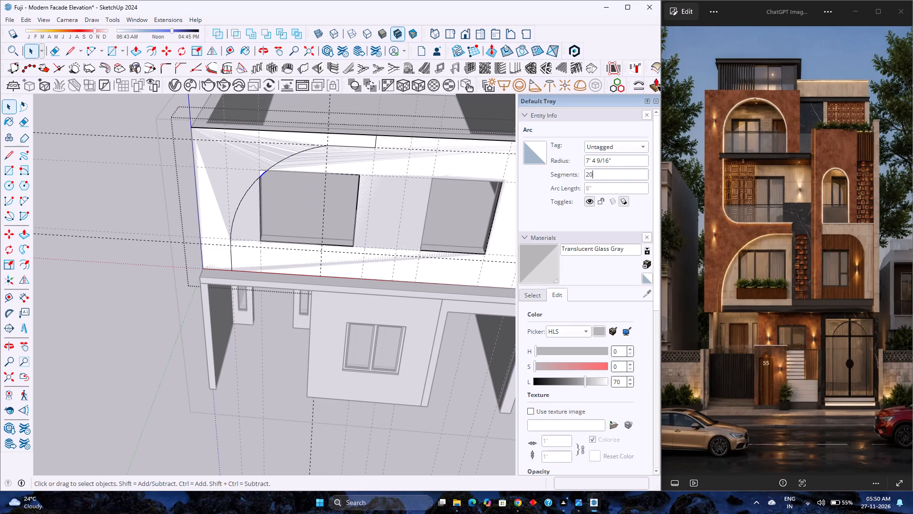
key("Return")
left_click(406, 259)
double_click(613, 174)
key("1")
key("5")
key("Return")
Set the lower piece of the arc, beside the left window, to 80 segments and close the upper-floor wall group.
left_click(246, 193)
double_click(595, 175)
type("80")
key("Return")
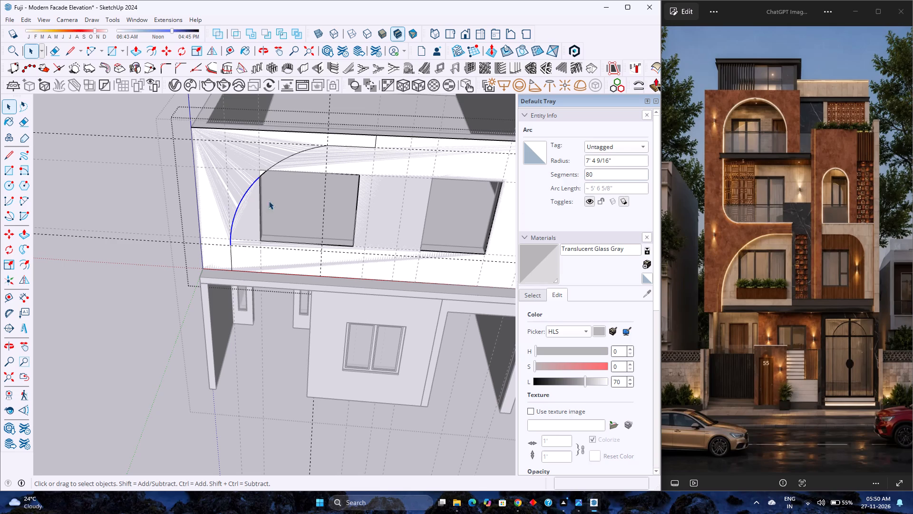
middle_click_drag(266, 240, 260, 179)
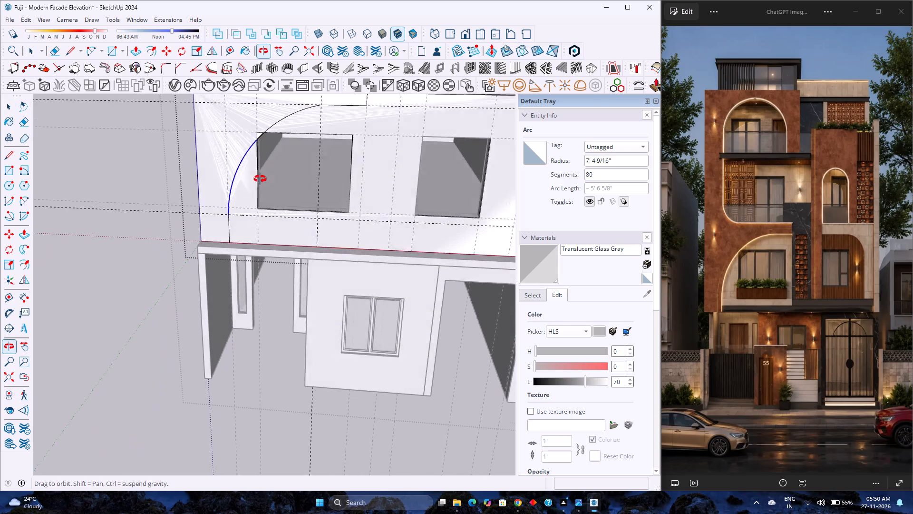
middle_click_drag(260, 179, 260, 173)
scroll(264, 193, "up", 2)
middle_click_drag(261, 231, 232, 398, "shift")
middle_click(232, 398, "shift")
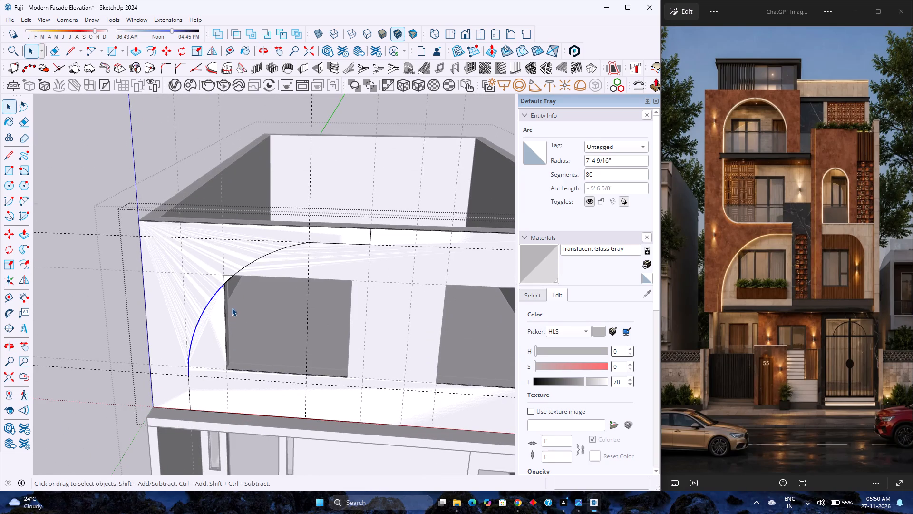
left_click(87, 312)
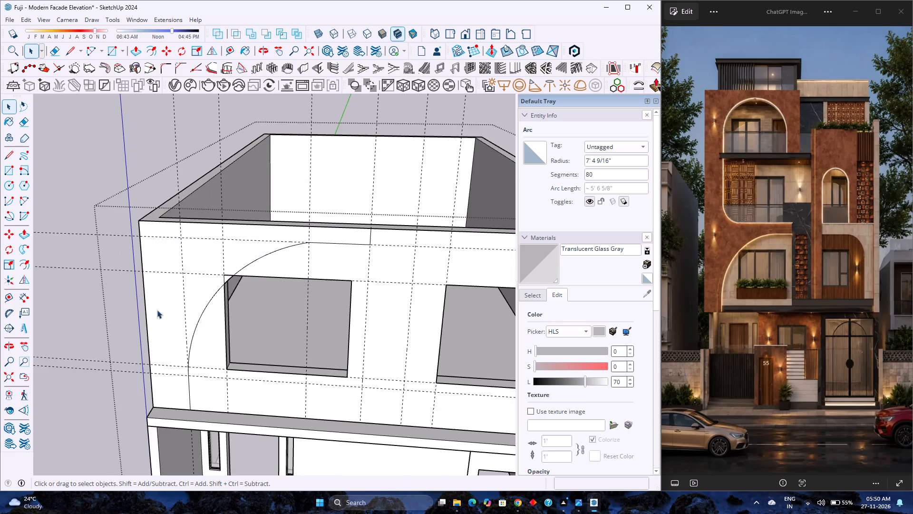
Examine the arched outline on the upper-floor front face up close and within the whole building.
scroll(194, 307, "down", 1)
middle_click_drag(194, 306, 272, 213)
middle_click(272, 213)
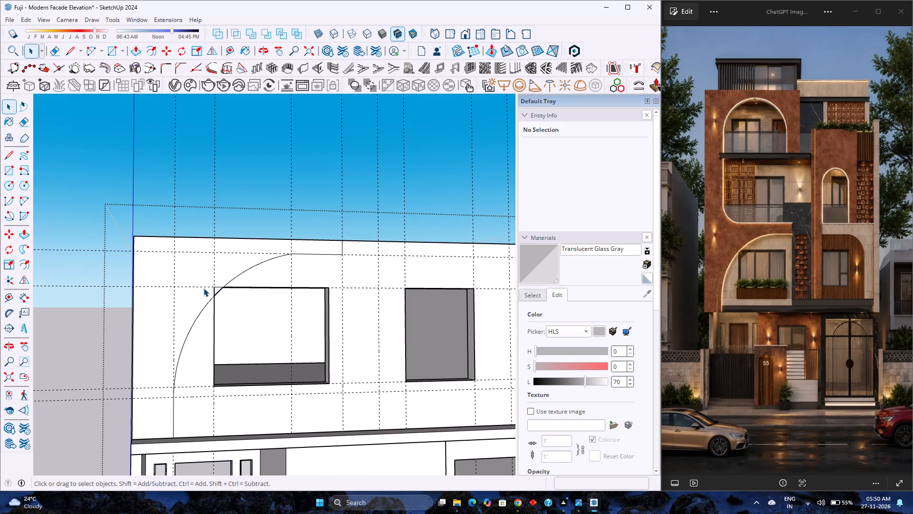
scroll(203, 291, "up", 3)
scroll(297, 296, "down", 2)
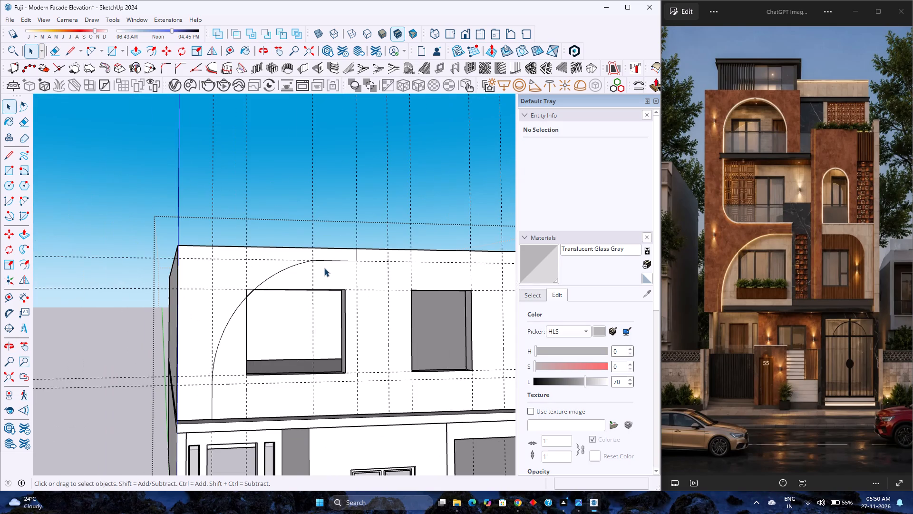
scroll(324, 267, "down", 4)
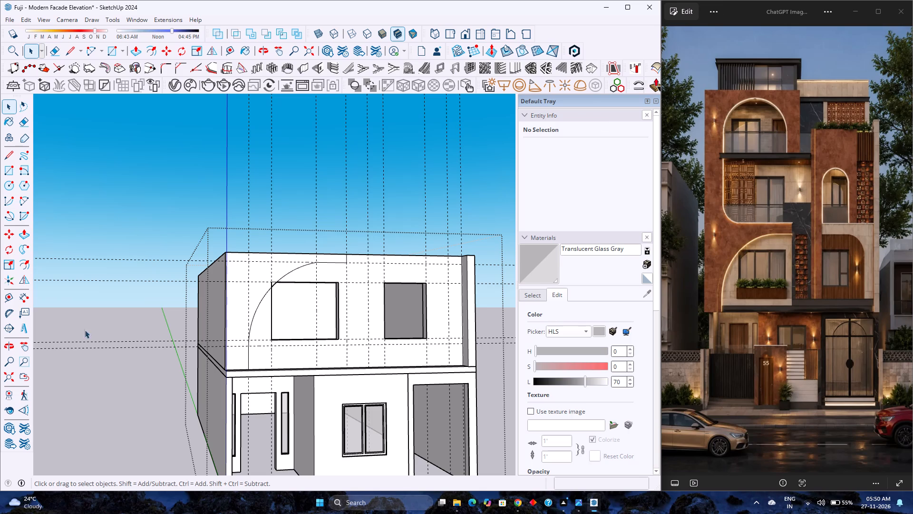
scroll(264, 299, "down", 4)
scroll(264, 299, "up", 4)
scroll(264, 299, "down", 4)
scroll(264, 299, "up", 3)
scroll(264, 299, "down", 3)
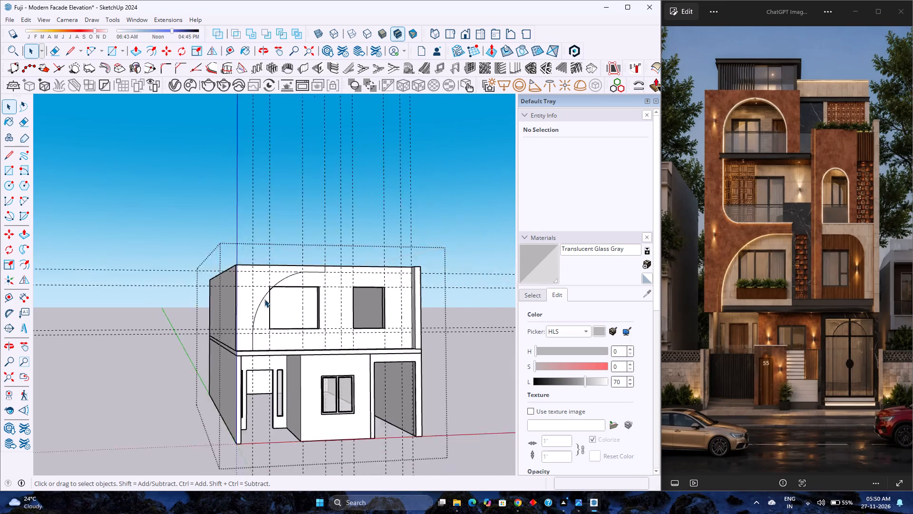
scroll(264, 299, "up", 3)
scroll(264, 299, "down", 4)
scroll(264, 299, "up", 3)
scroll(264, 299, "down", 3)
scroll(264, 299, "up", 4)
scroll(264, 299, "down", 4)
scroll(264, 299, "up", 4)
scroll(264, 299, "down", 4)
scroll(264, 299, "up", 3)
scroll(264, 299, "down", 4)
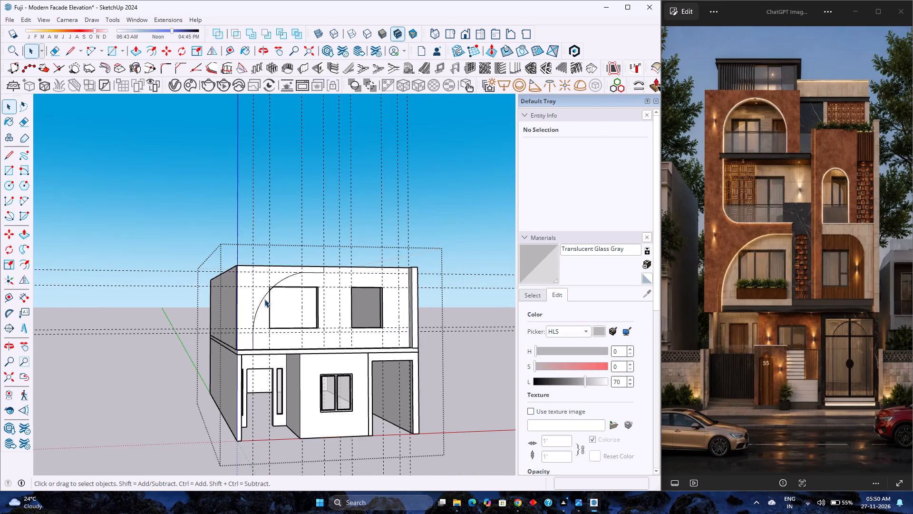
Save the model.
key("ctrl+s")
key("ctrl+s")
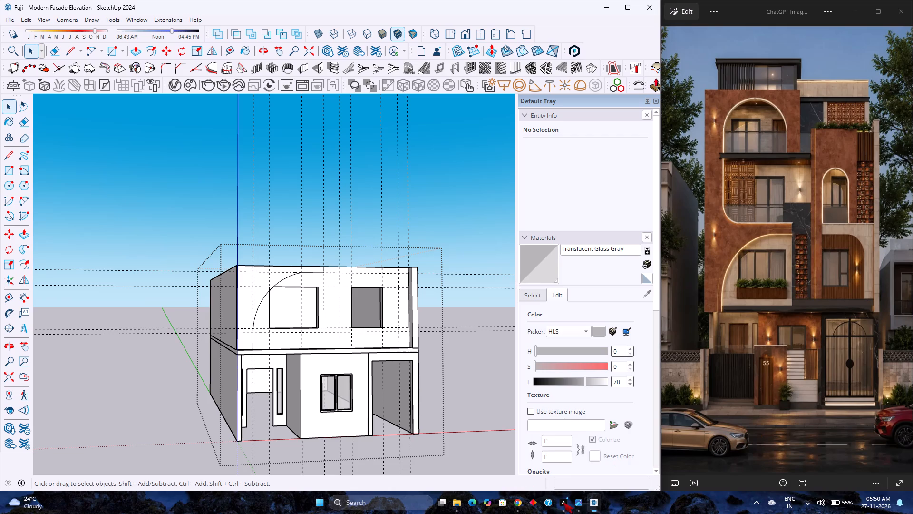
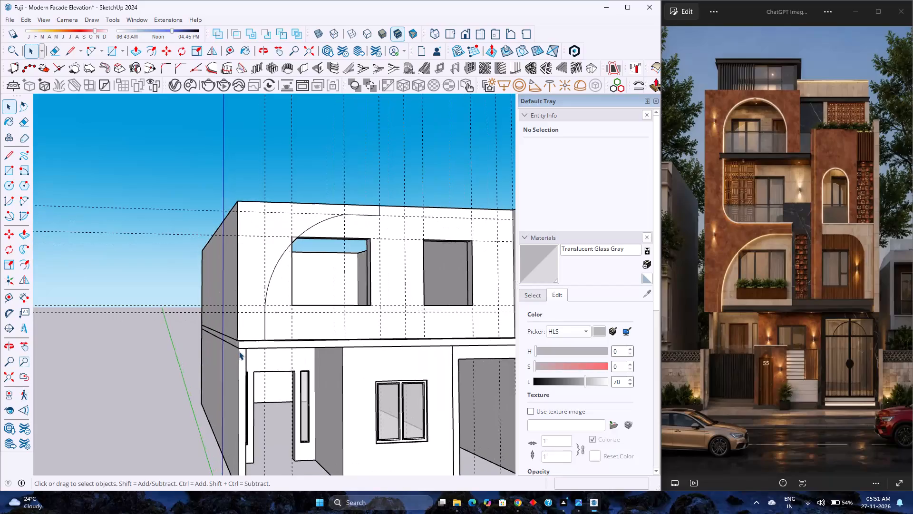
Examine the arched outline and window openings on the upper-floor front wall, up close and within the whole building.
scroll(239, 349, "down", 2)
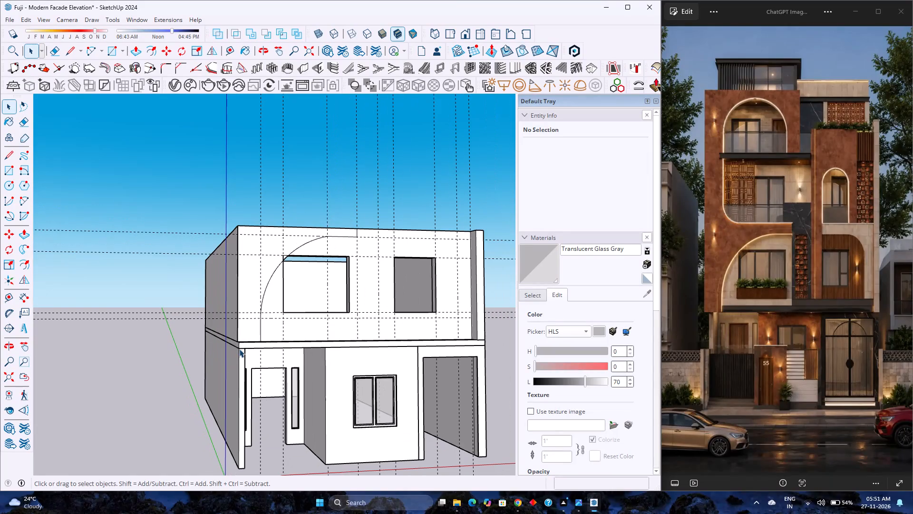
middle_click_drag(272, 330, 171, 369)
middle_click(171, 369)
scroll(175, 355, "down", 3)
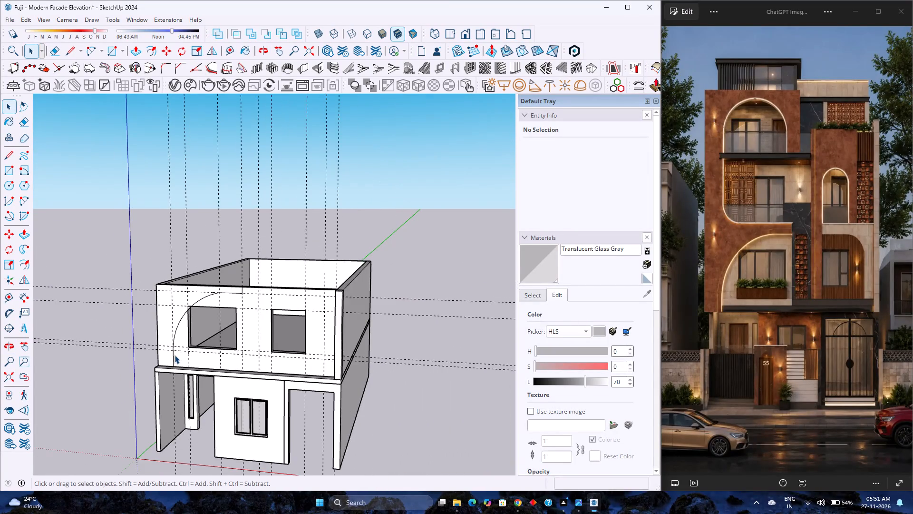
scroll(175, 355, "down", 4)
scroll(137, 393, "up", 2)
scroll(137, 387, "down", 3)
scroll(137, 387, "up", 2)
scroll(137, 386, "down", 6)
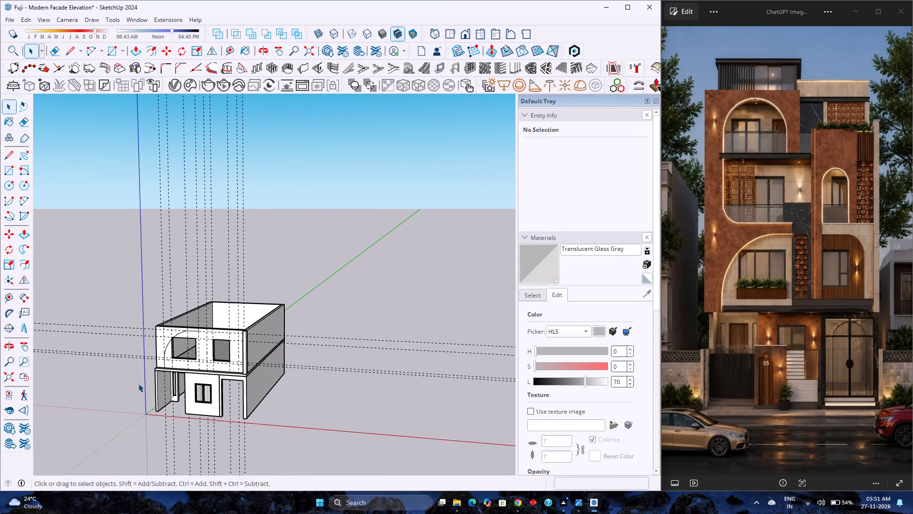
scroll(159, 388, "up", 4)
scroll(152, 347, "up", 5)
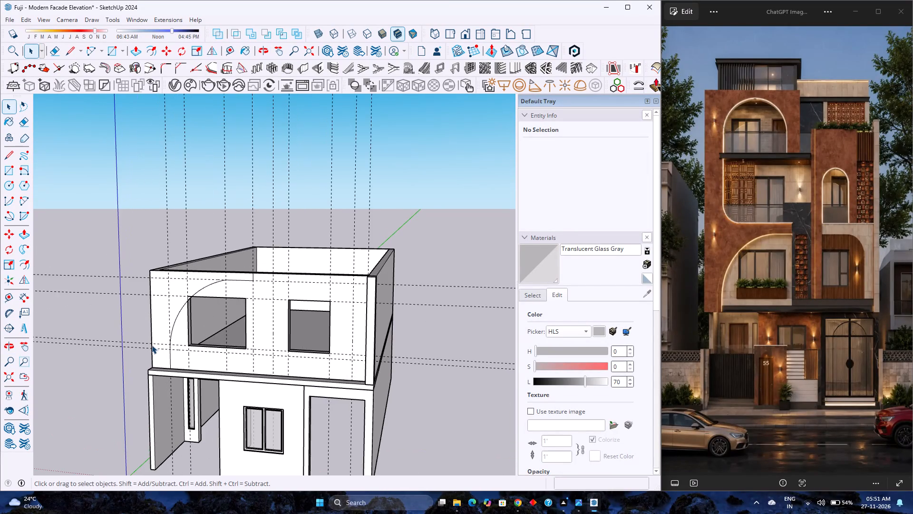
scroll(152, 343, "up", 5)
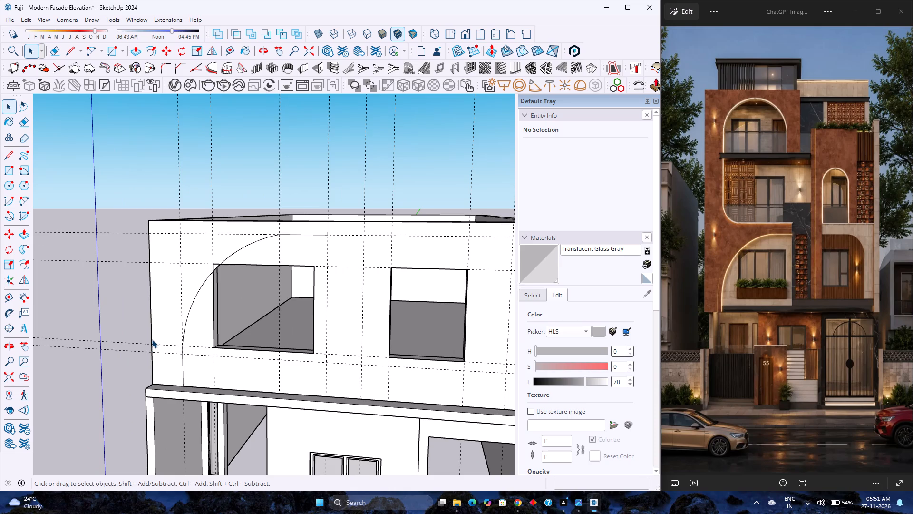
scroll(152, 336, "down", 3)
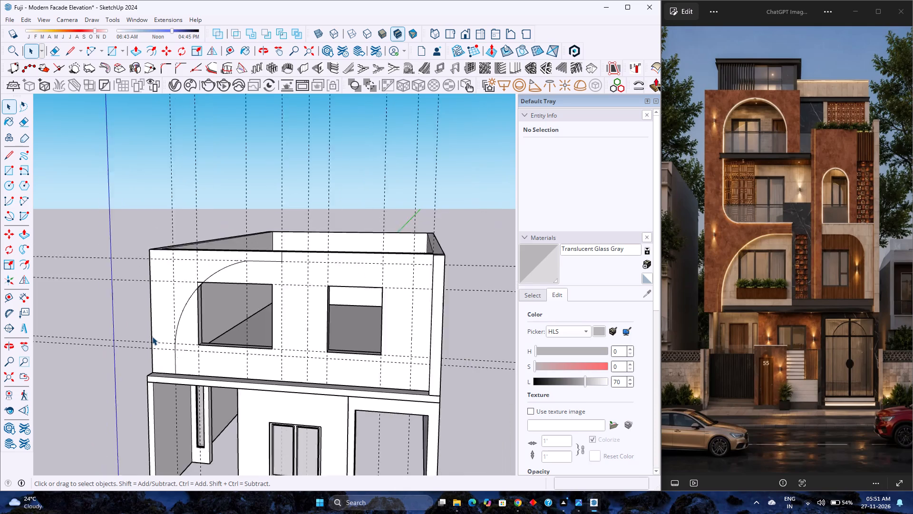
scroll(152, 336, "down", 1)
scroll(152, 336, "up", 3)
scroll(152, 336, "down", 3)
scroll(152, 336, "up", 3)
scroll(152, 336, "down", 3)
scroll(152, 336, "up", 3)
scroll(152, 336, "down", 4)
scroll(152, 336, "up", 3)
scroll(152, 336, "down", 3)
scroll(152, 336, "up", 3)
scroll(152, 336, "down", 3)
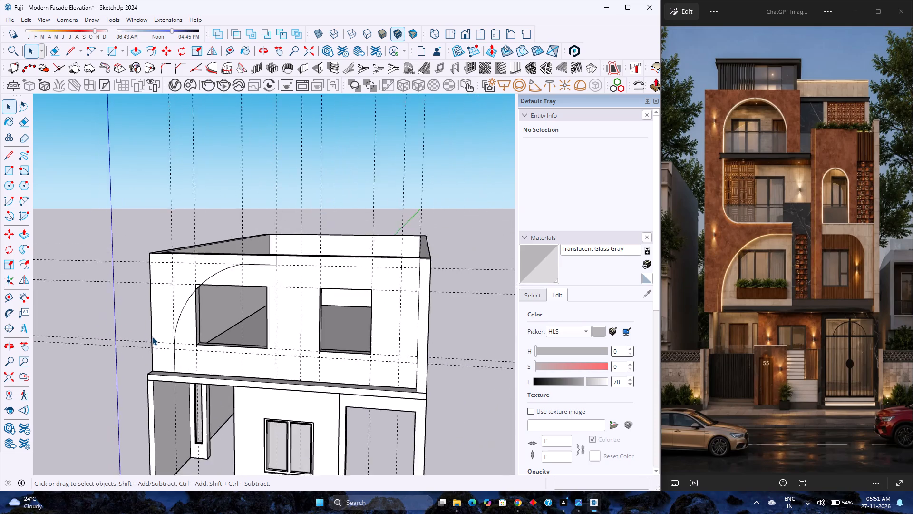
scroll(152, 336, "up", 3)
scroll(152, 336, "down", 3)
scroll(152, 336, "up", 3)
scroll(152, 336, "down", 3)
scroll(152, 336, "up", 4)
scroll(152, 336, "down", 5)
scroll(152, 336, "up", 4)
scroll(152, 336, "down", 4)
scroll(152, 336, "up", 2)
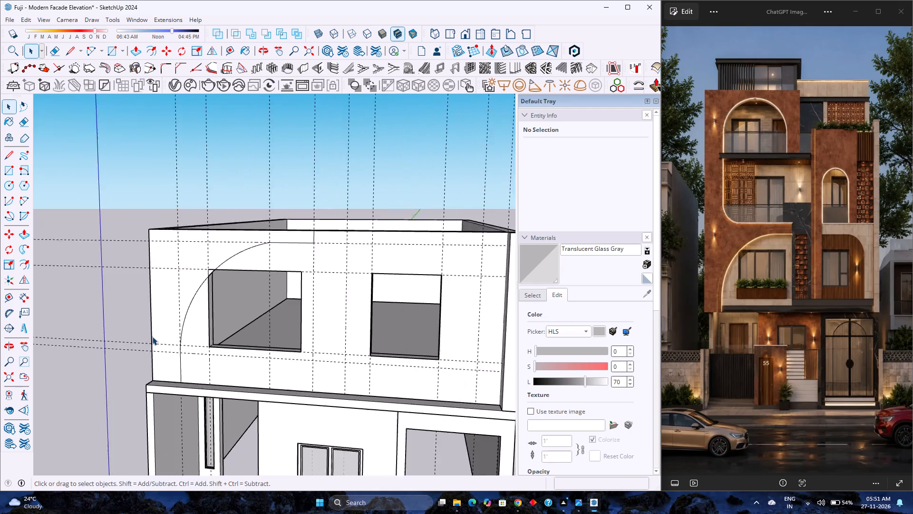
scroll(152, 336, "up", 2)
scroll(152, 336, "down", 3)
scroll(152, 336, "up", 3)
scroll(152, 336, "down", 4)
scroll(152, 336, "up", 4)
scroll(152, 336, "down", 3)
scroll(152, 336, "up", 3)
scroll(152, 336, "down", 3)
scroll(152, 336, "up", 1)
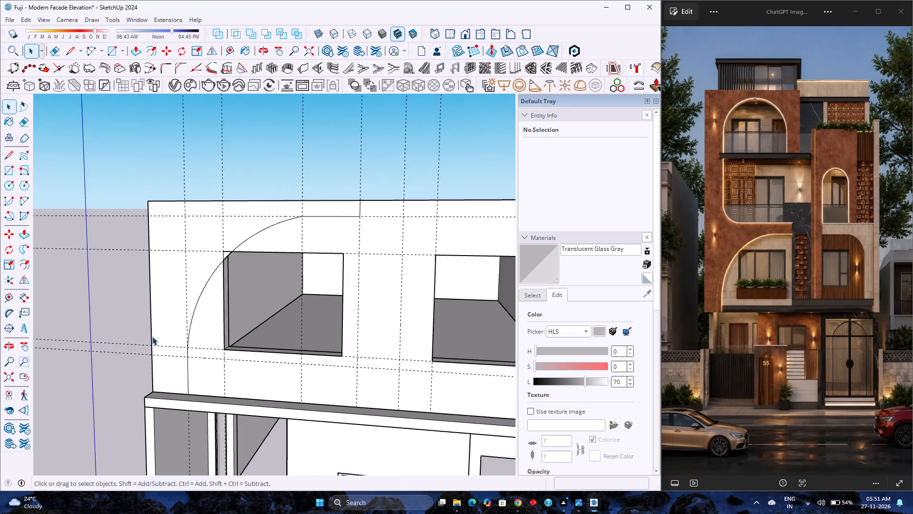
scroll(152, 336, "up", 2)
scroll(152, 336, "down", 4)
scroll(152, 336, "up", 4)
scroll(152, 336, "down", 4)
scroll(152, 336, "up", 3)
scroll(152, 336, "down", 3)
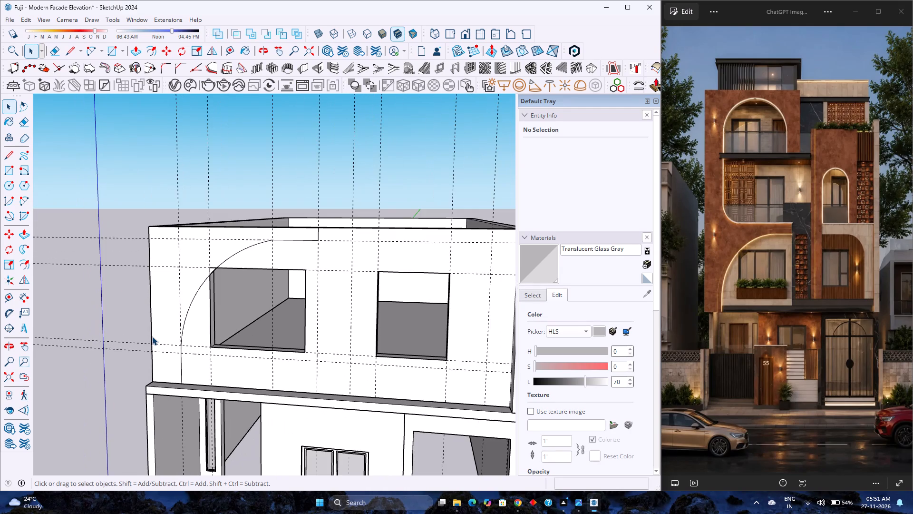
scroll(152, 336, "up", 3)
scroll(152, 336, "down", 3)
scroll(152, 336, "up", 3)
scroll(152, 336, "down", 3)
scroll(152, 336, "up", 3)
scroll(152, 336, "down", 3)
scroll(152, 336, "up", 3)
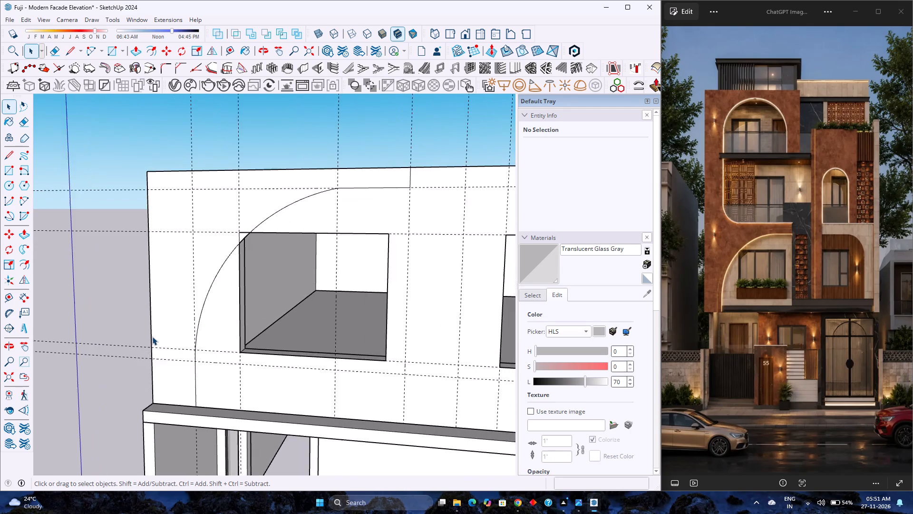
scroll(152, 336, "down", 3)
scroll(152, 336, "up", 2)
Open the upper-floor wall group and inspect its connected geometry, front face and the side wall's projecting end.
double_click(180, 292)
scroll(180, 292, "up", 3)
double_click(180, 292)
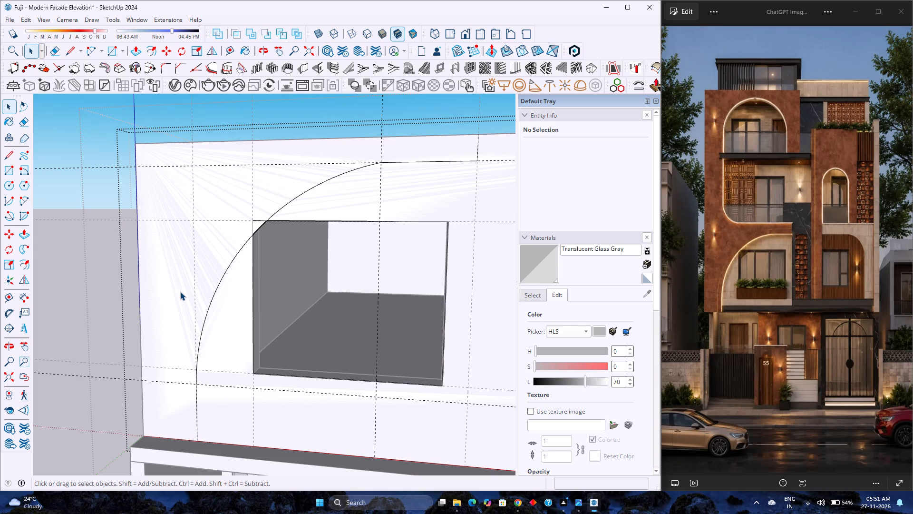
left_click(180, 292)
double_click(180, 292)
left_click(181, 291)
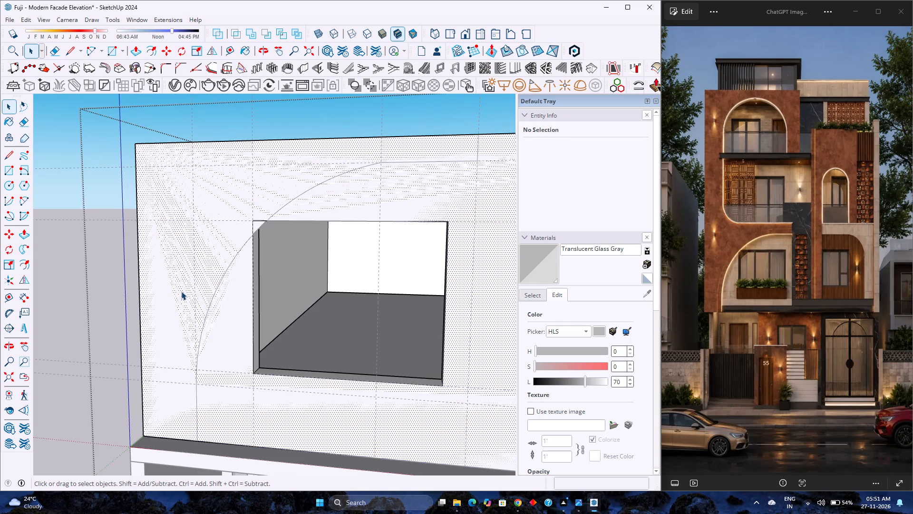
double_click(181, 291)
scroll(181, 291, "down", 2)
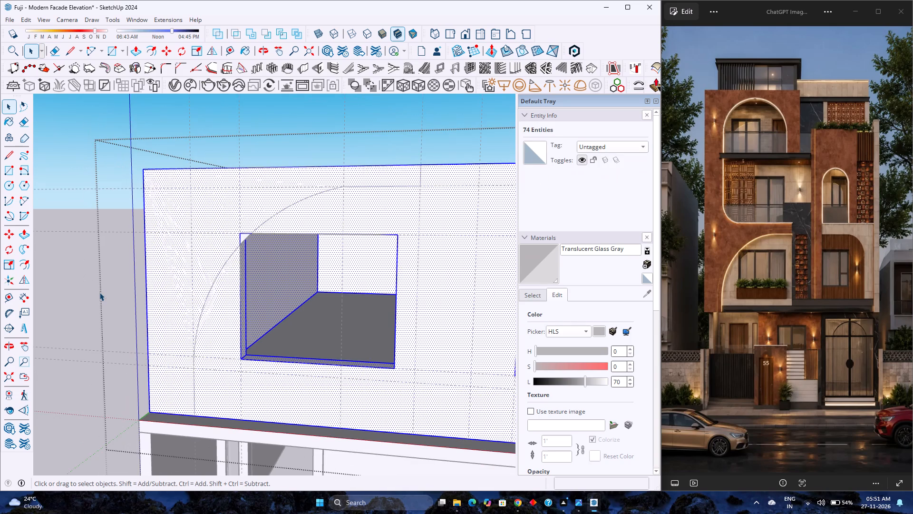
left_click(99, 292)
scroll(99, 292, "down", 6)
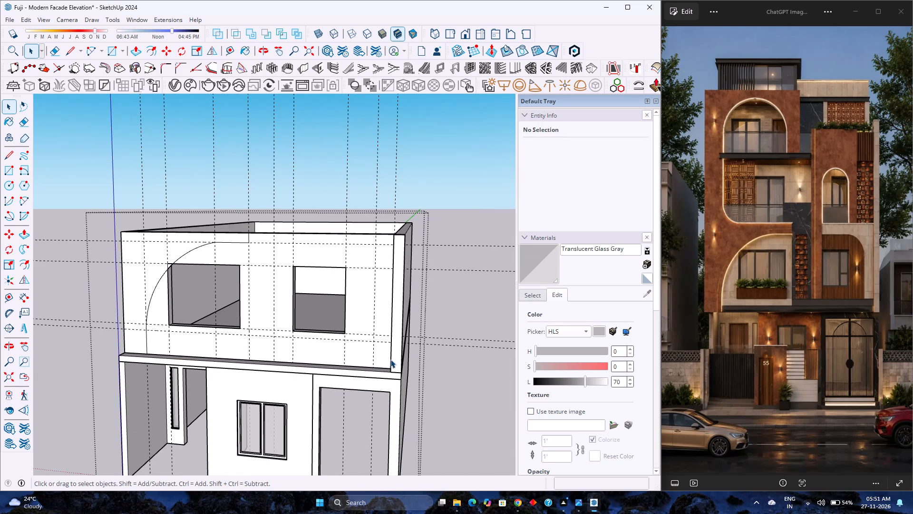
left_click(391, 359)
triple_click(394, 358)
left_click(394, 358)
middle_click_drag(394, 358, 302, 452)
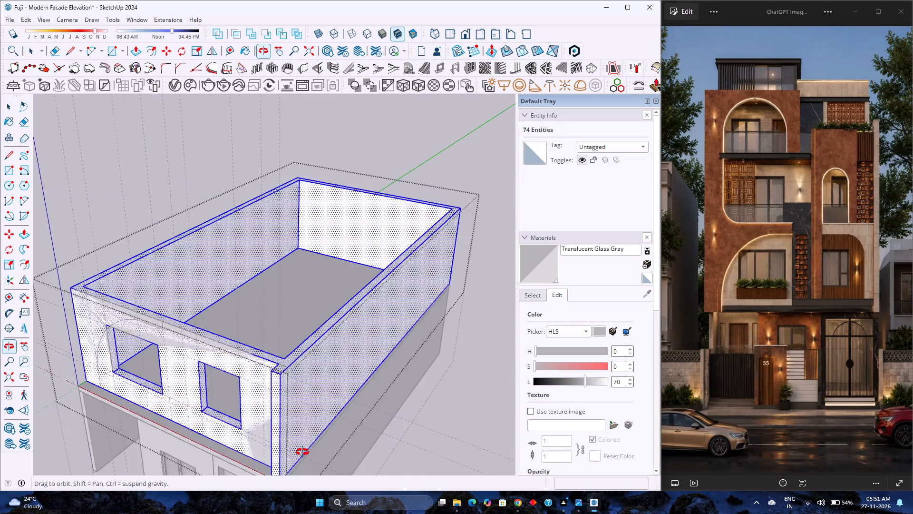
middle_click_drag(302, 452, 302, 452)
middle_click(302, 452)
scroll(296, 409, "down", 2)
double_click(265, 412)
scroll(265, 406, "up", 2)
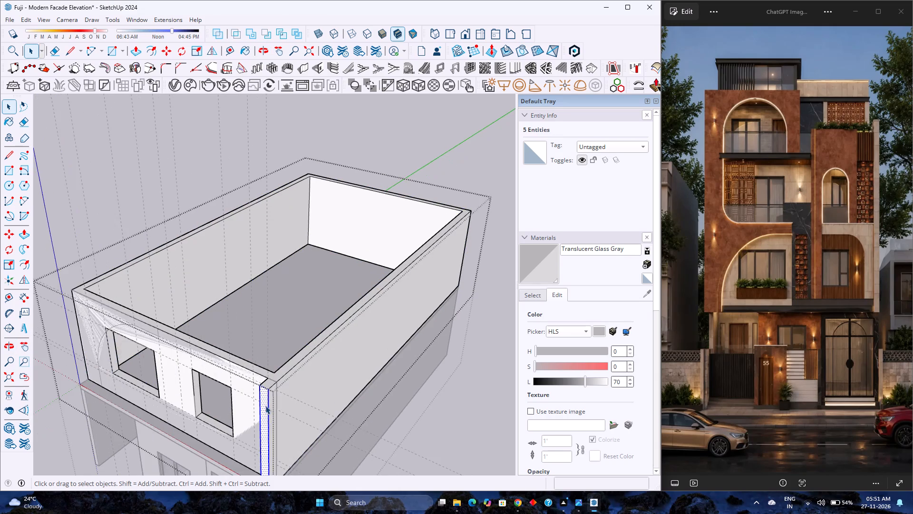
scroll(265, 405, "up", 9)
scroll(265, 372, "down", 3)
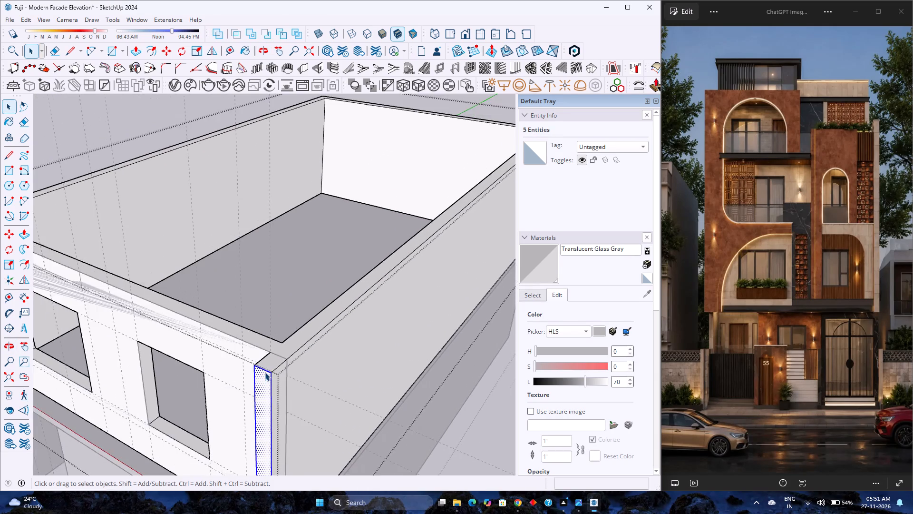
scroll(265, 372, "up", 4)
left_click(239, 337)
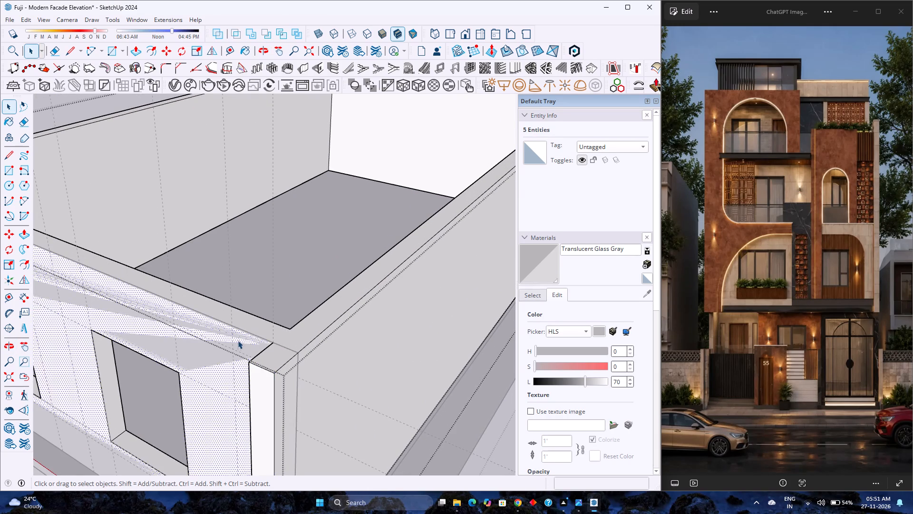
scroll(236, 342, "down", 4)
middle_click_drag(194, 375, 368, 312)
middle_click(375, 309)
scroll(378, 307, "down", 3)
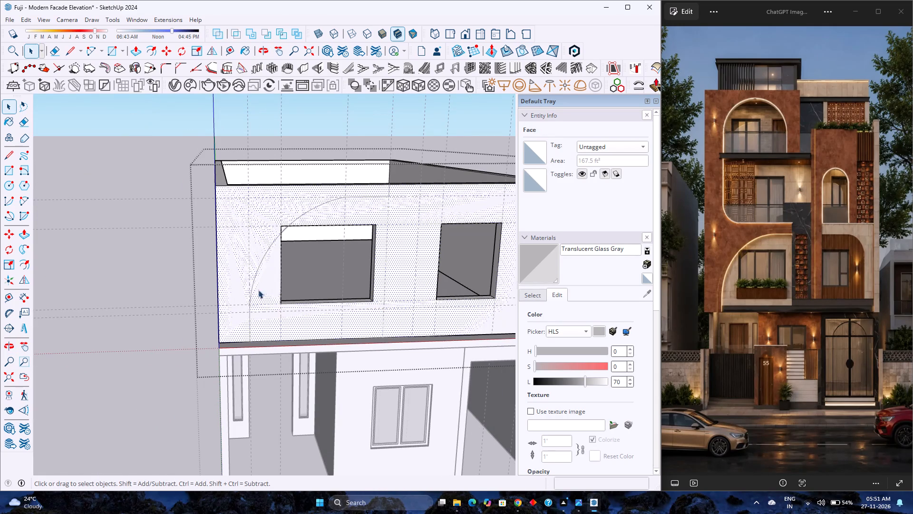
left_click(244, 264)
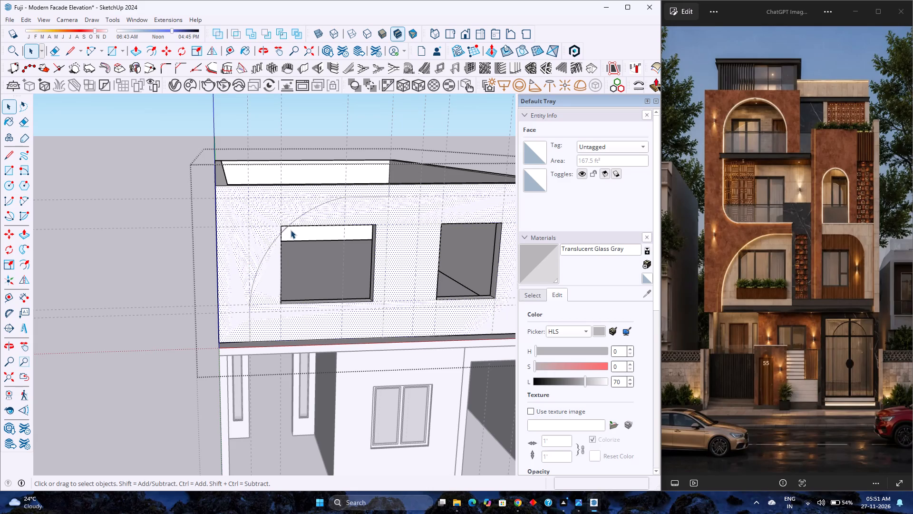
key("Escape")
Open the arched front panel group, check the small face at the left window's upper corner, and close the group.
double_click(283, 228)
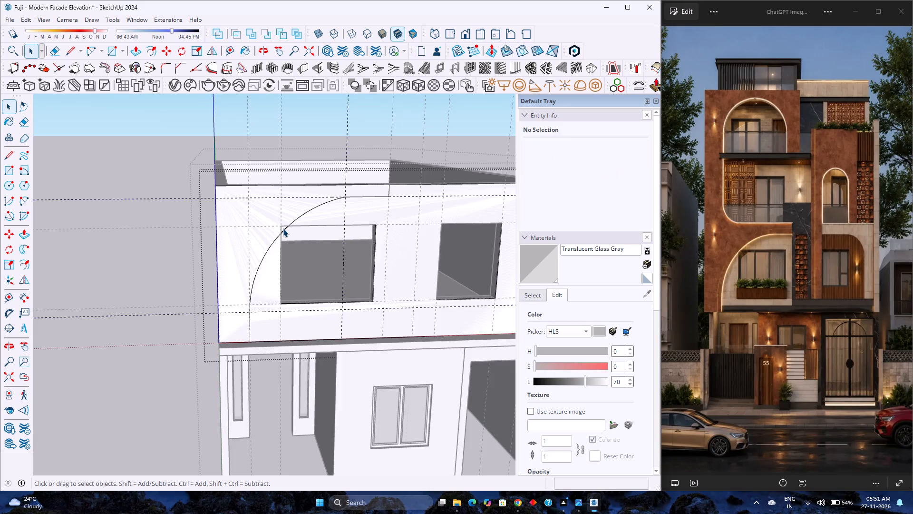
scroll(283, 228, "up", 5)
left_click(283, 228)
scroll(219, 242, "down", 3)
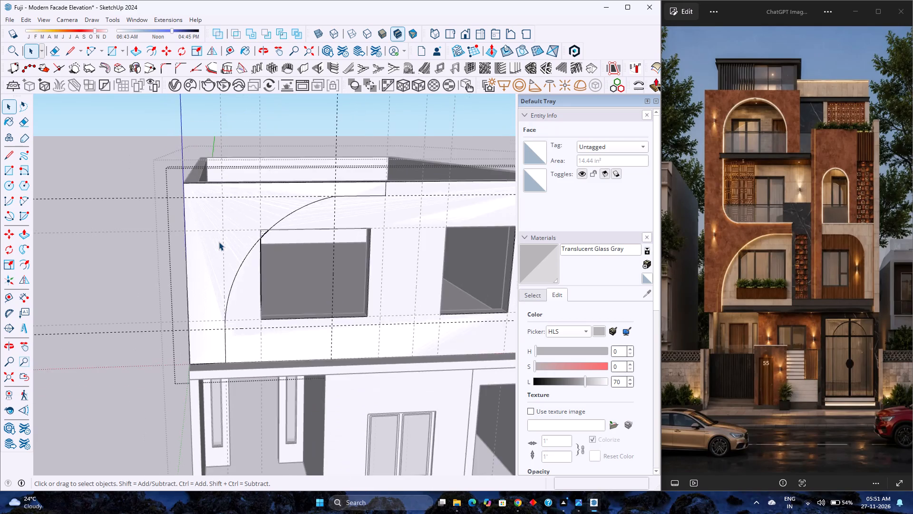
scroll(219, 242, "down", 6)
middle_click_drag(415, 219, 304, 271)
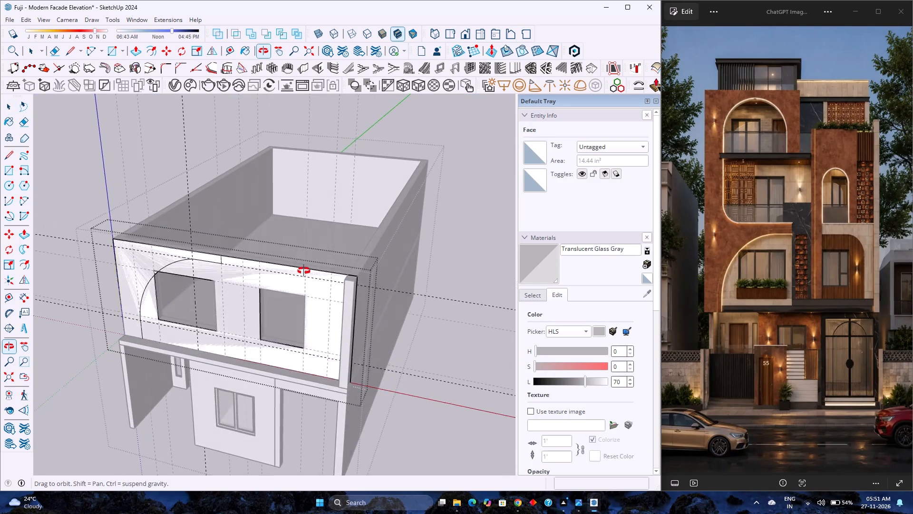
middle_click_drag(304, 271, 303, 273)
middle_click(303, 273)
middle_click(303, 273)
left_click(449, 286)
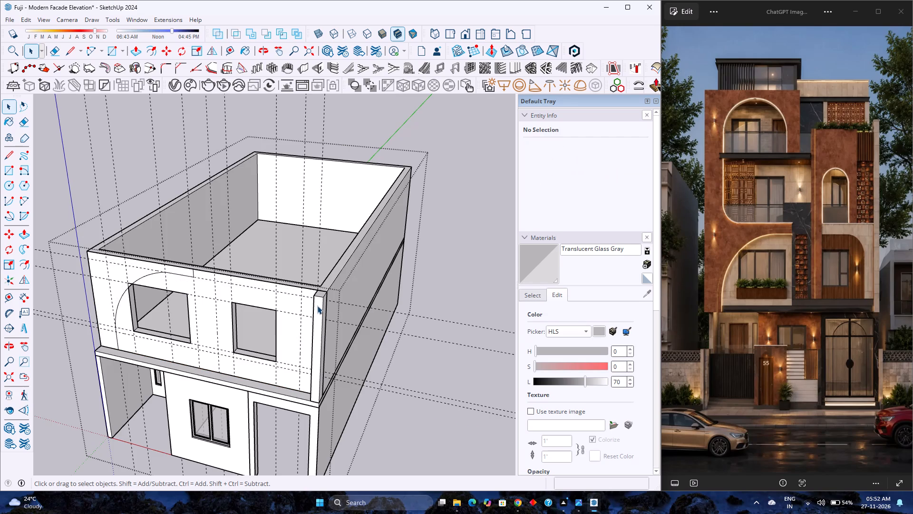
Push the right side wall's projecting front end back 1', flush with the upper-floor front wall.
double_click(317, 305)
scroll(317, 305, "up", 4)
key("p")
left_click(321, 298)
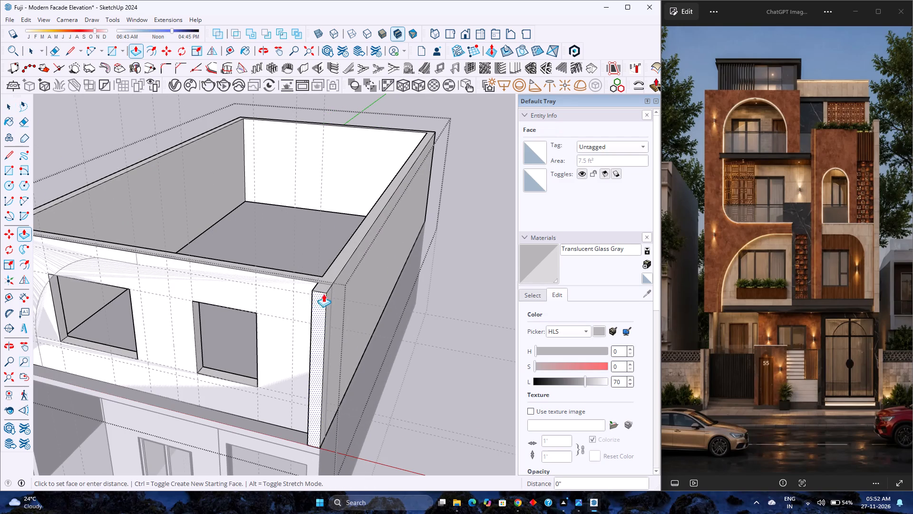
left_click(318, 283)
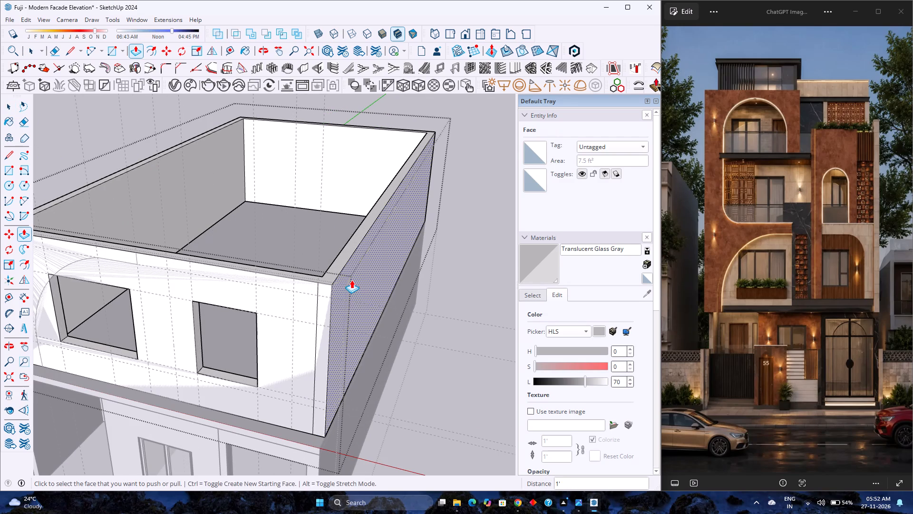
Delete the leftover vertical edge between the side wall's end and the upper-floor front wall face.
key("space")
left_click(317, 299)
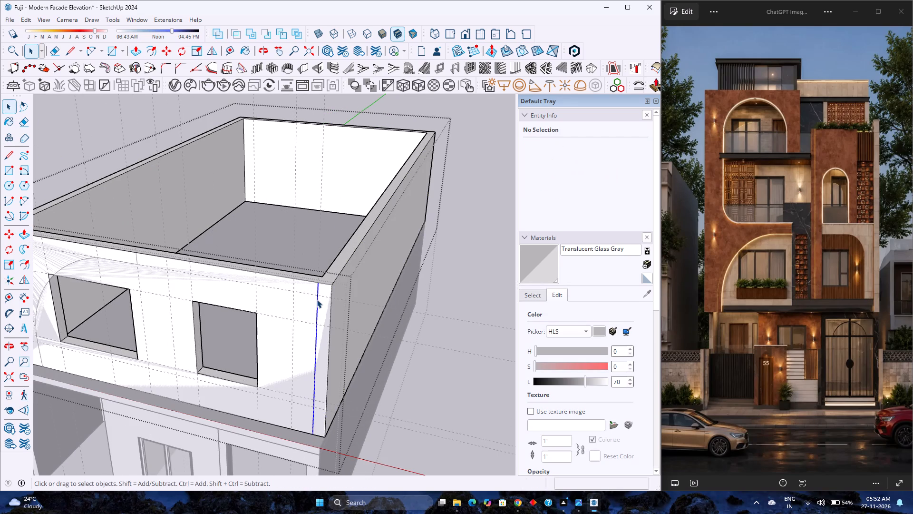
key("Delete")
scroll(403, 289, "down", 4)
Open the arched front panel for editing and select the small face with its edges at the left window's upper corner.
scroll(207, 288, "up", 3)
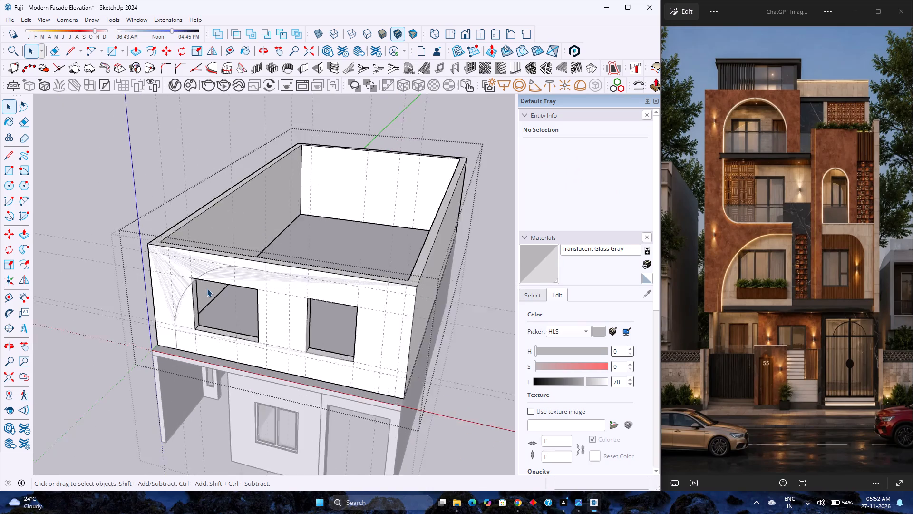
scroll(207, 288, "up", 4)
double_click(182, 272)
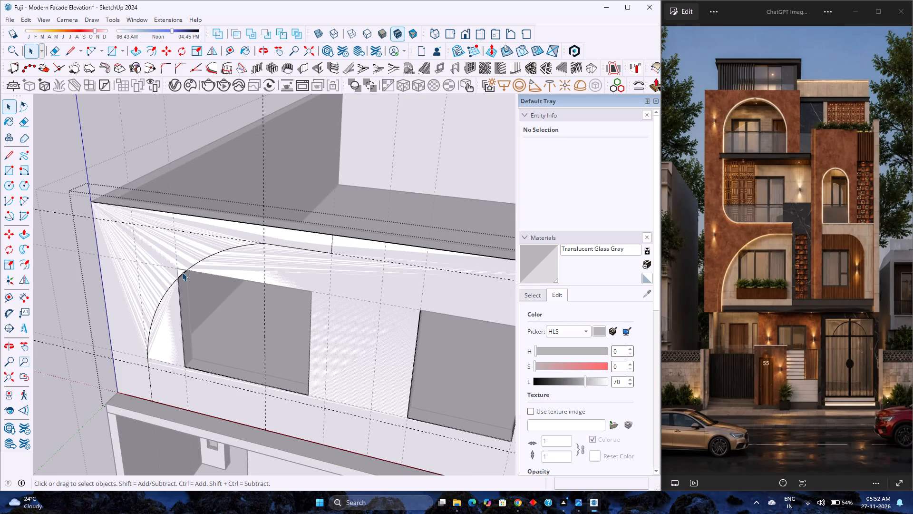
scroll(182, 272, "up", 3)
middle_click_drag(182, 272, 214, 257)
double_click(174, 278)
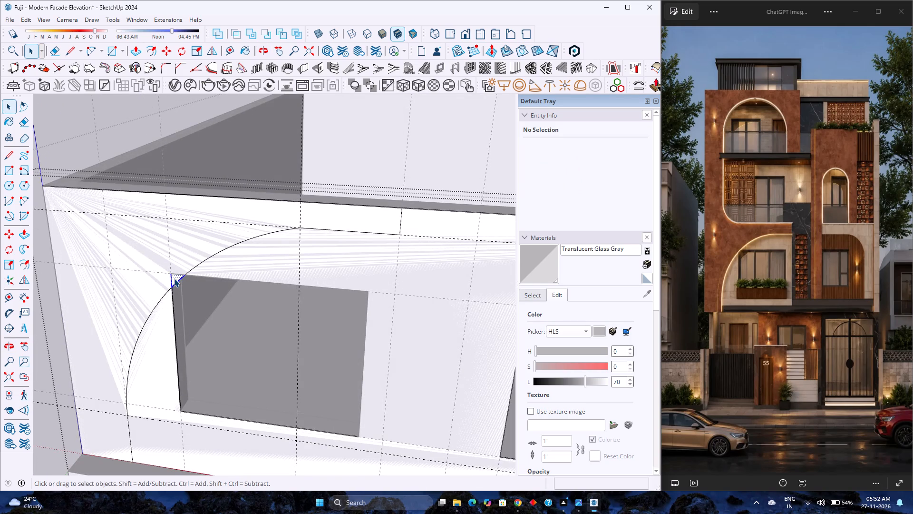
scroll(174, 278, "up", 4)
scroll(174, 278, "down", 15)
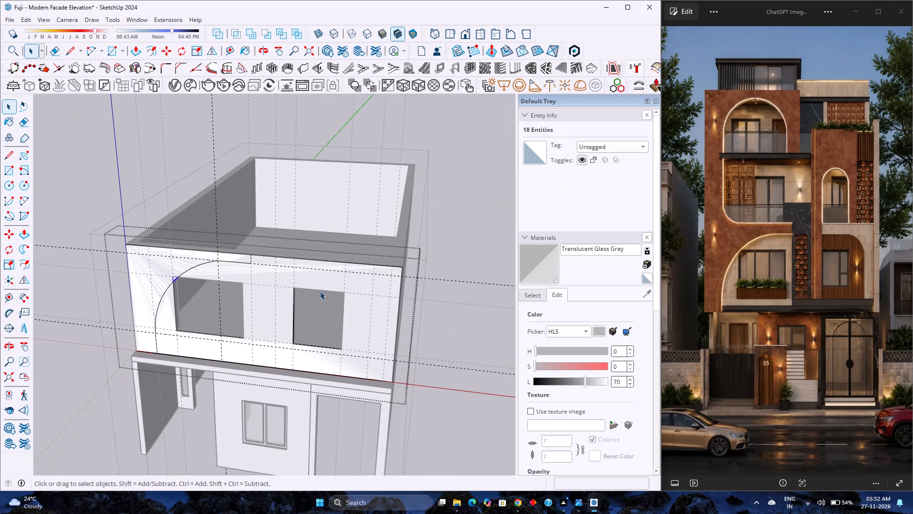
Draw a 10' vertical line from top to bottom near the right end of the upper-floor front wall face.
key("l")
scroll(398, 265, "up", 7)
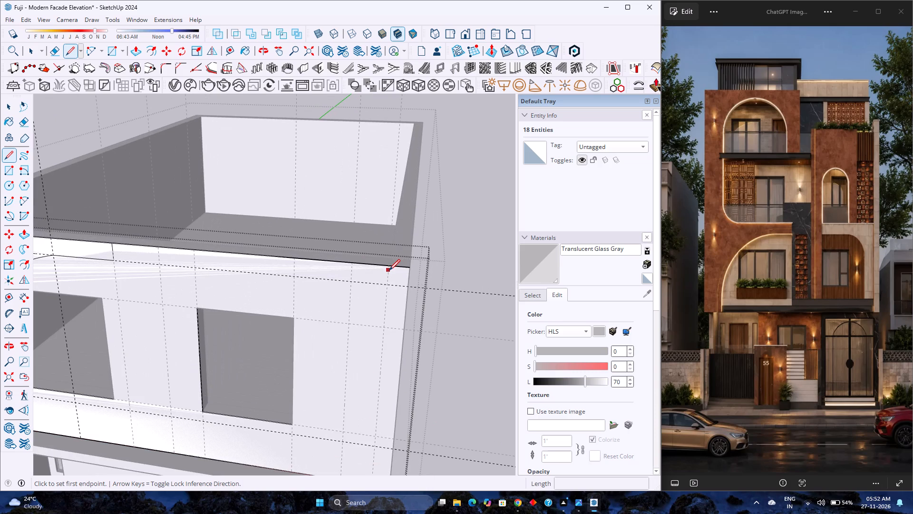
left_click(389, 267)
scroll(370, 355, "down", 8)
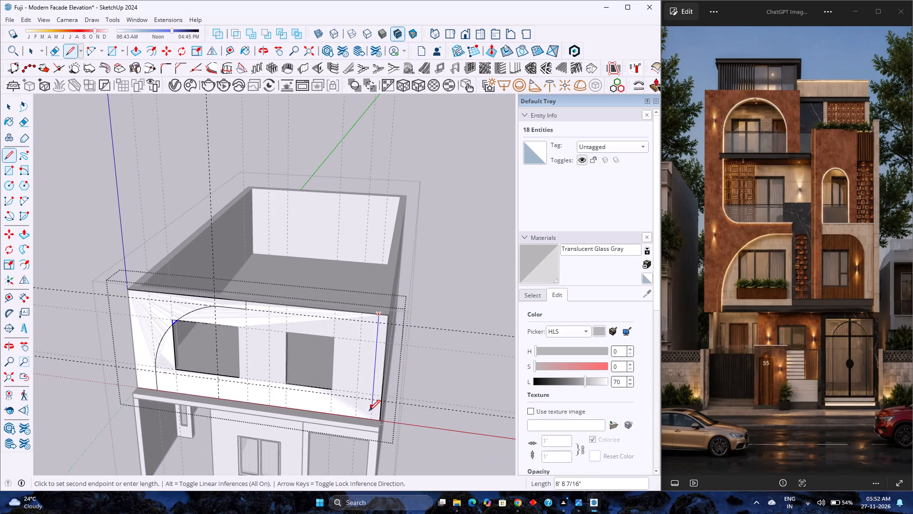
key("Up")
scroll(369, 415, "up", 3)
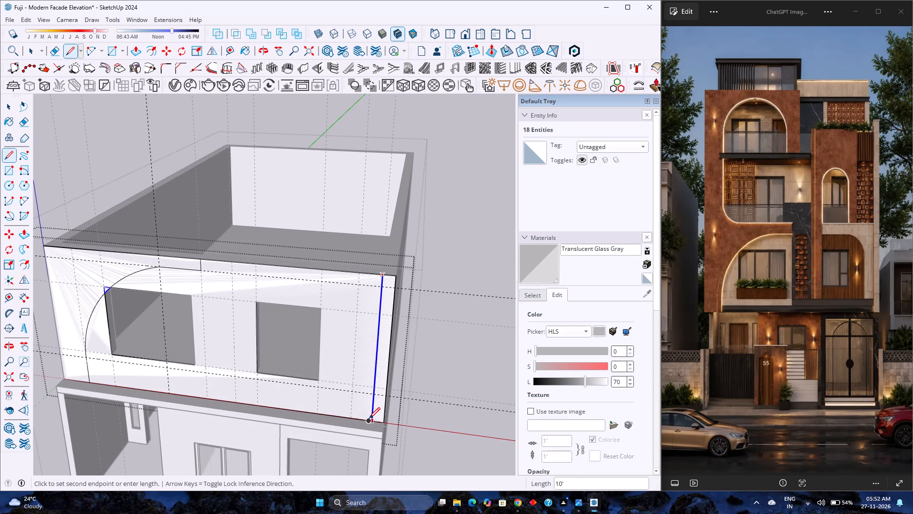
left_click(372, 423)
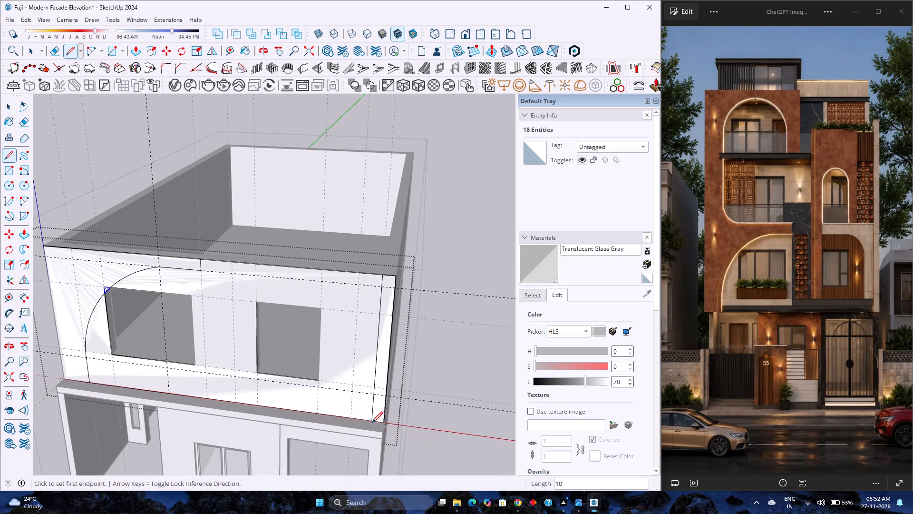
Pull the narrow strip at the front wall's right end forward 1' and close the group.
key("p")
key("Escape")
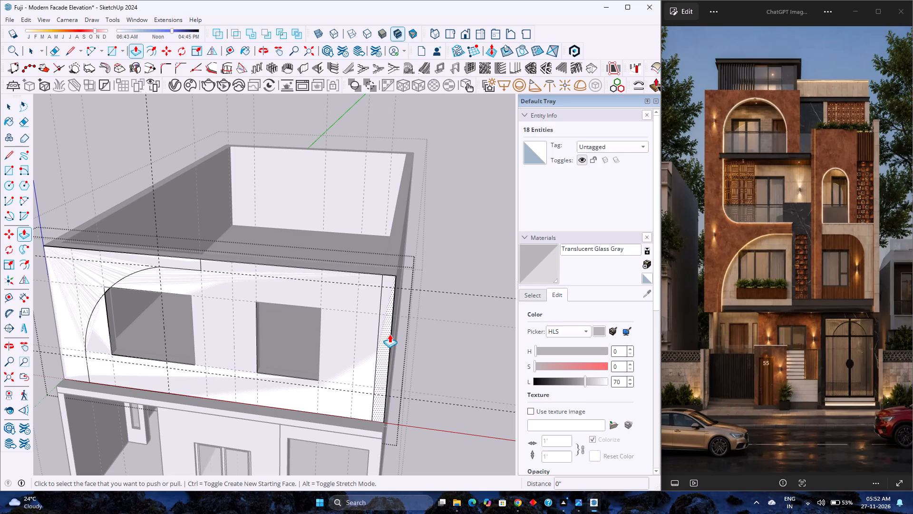
left_click(390, 331)
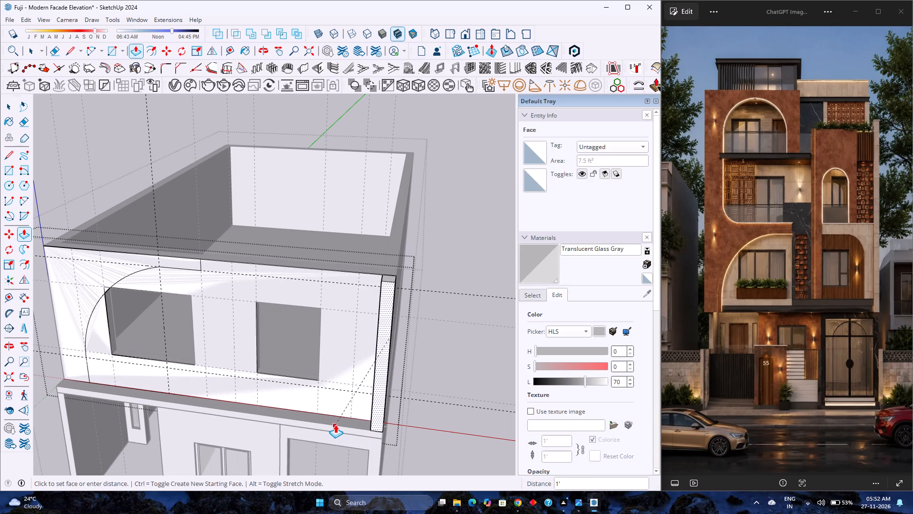
left_click(335, 425)
key("space")
scroll(369, 397, "down", 2)
key("Escape")
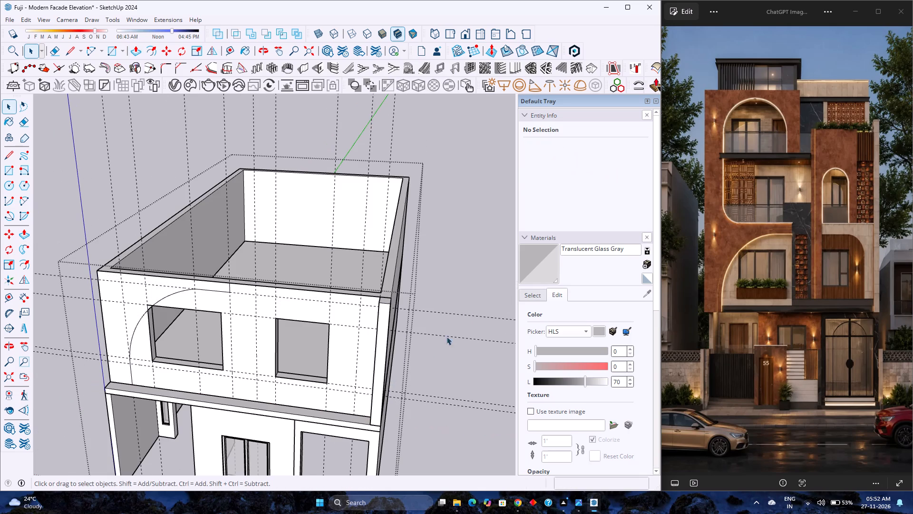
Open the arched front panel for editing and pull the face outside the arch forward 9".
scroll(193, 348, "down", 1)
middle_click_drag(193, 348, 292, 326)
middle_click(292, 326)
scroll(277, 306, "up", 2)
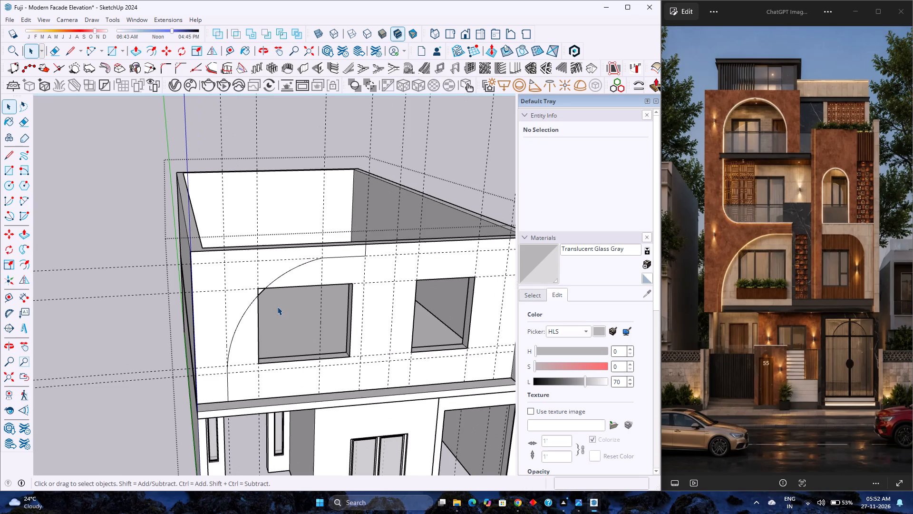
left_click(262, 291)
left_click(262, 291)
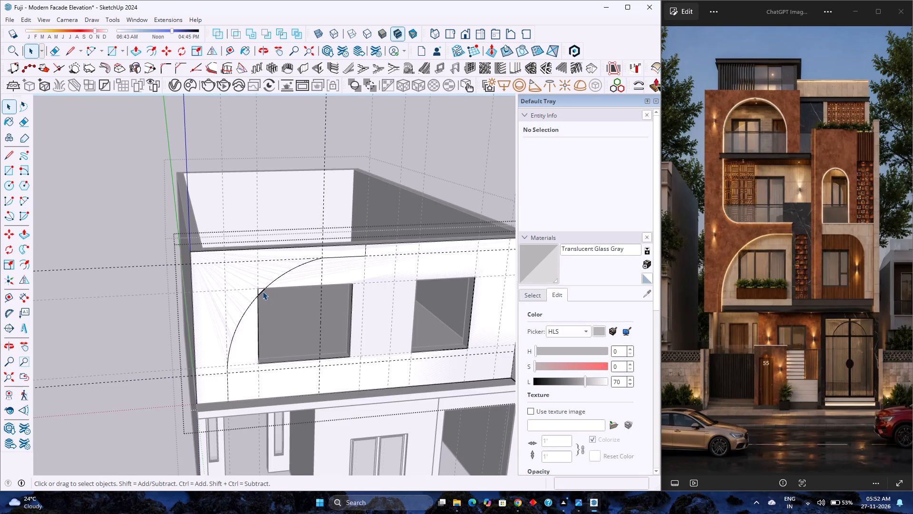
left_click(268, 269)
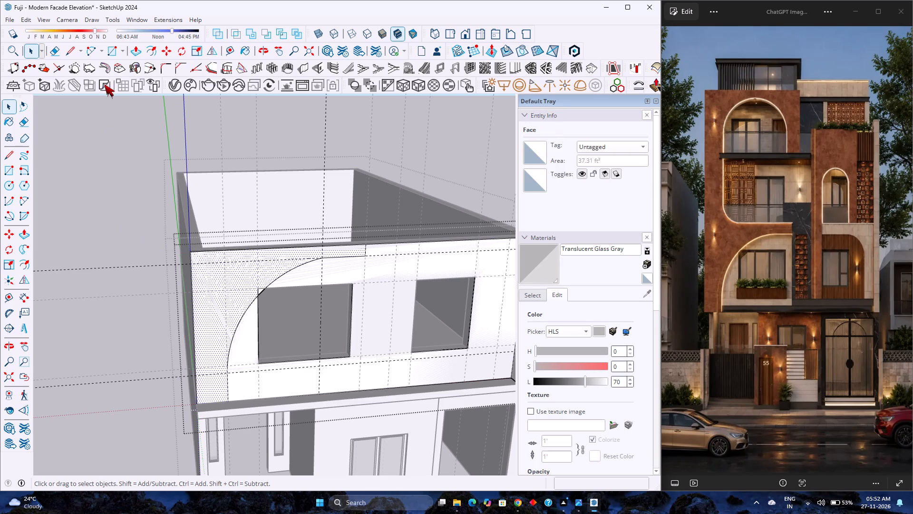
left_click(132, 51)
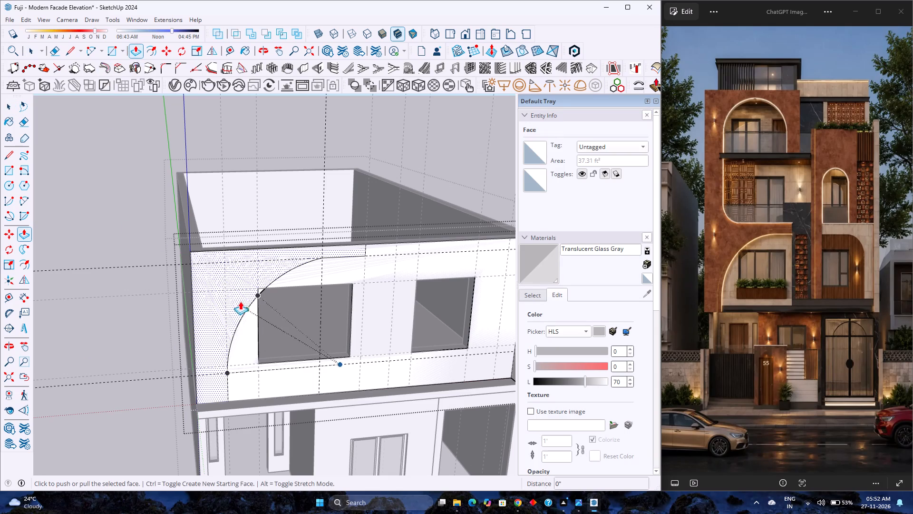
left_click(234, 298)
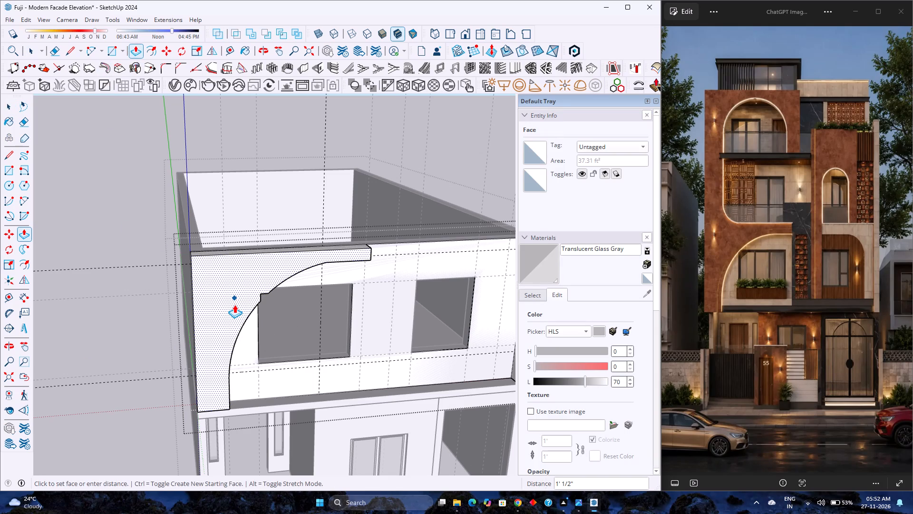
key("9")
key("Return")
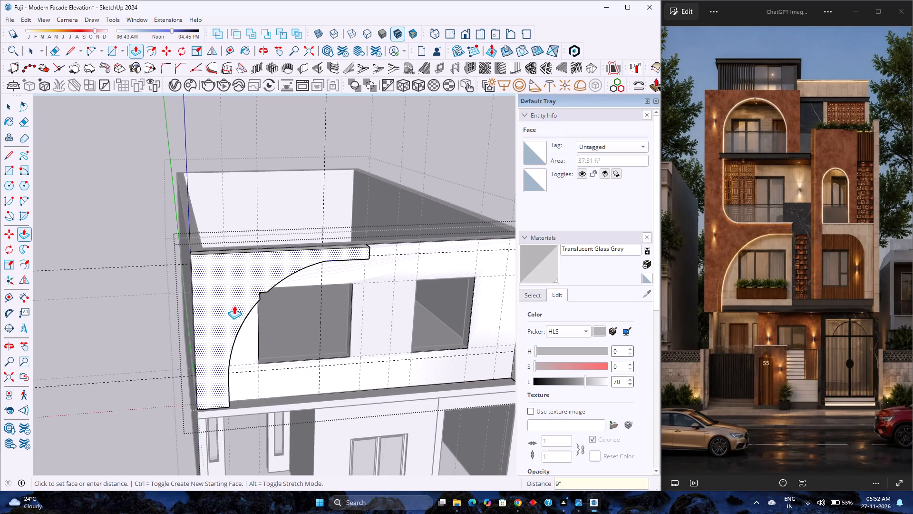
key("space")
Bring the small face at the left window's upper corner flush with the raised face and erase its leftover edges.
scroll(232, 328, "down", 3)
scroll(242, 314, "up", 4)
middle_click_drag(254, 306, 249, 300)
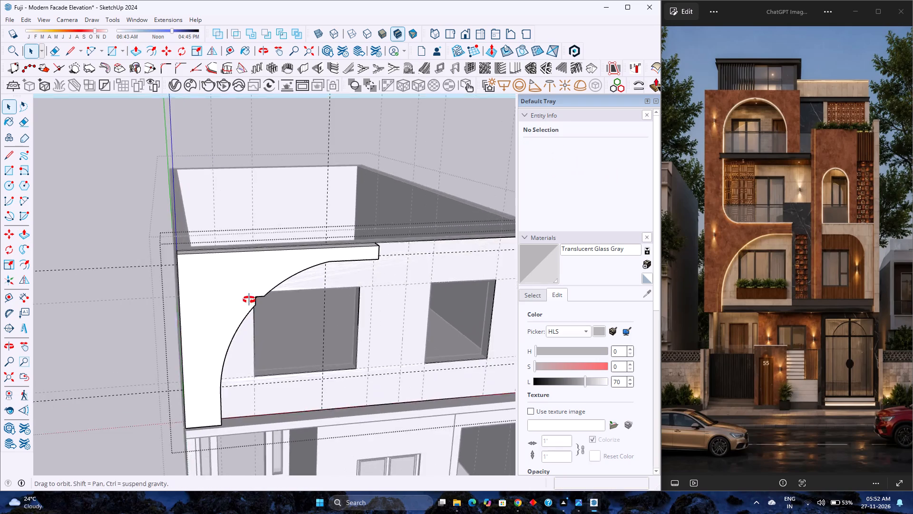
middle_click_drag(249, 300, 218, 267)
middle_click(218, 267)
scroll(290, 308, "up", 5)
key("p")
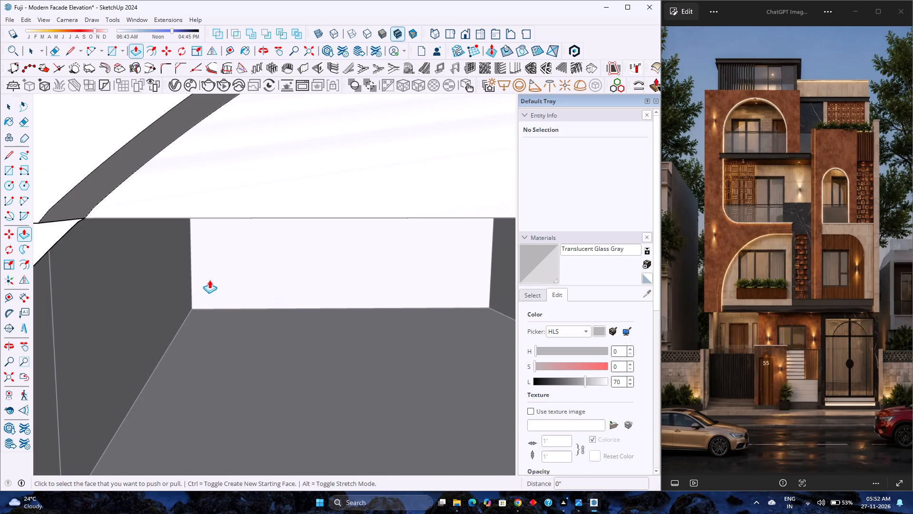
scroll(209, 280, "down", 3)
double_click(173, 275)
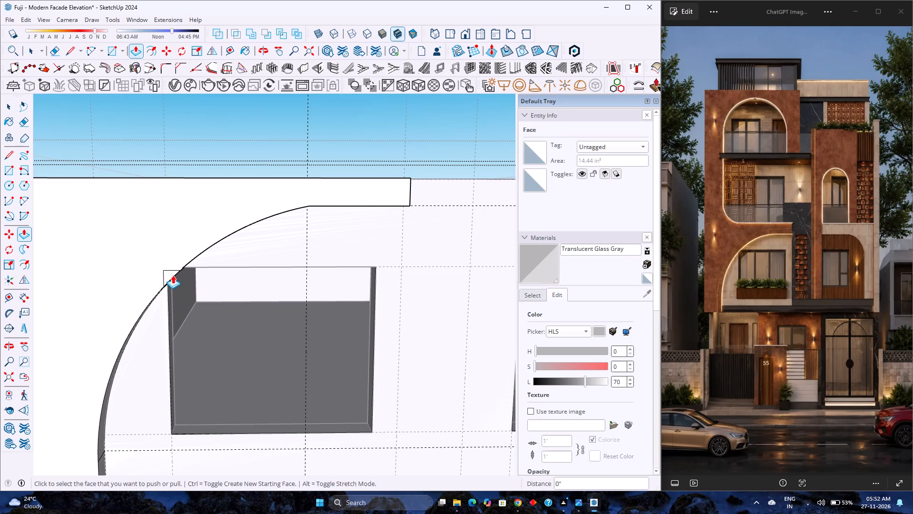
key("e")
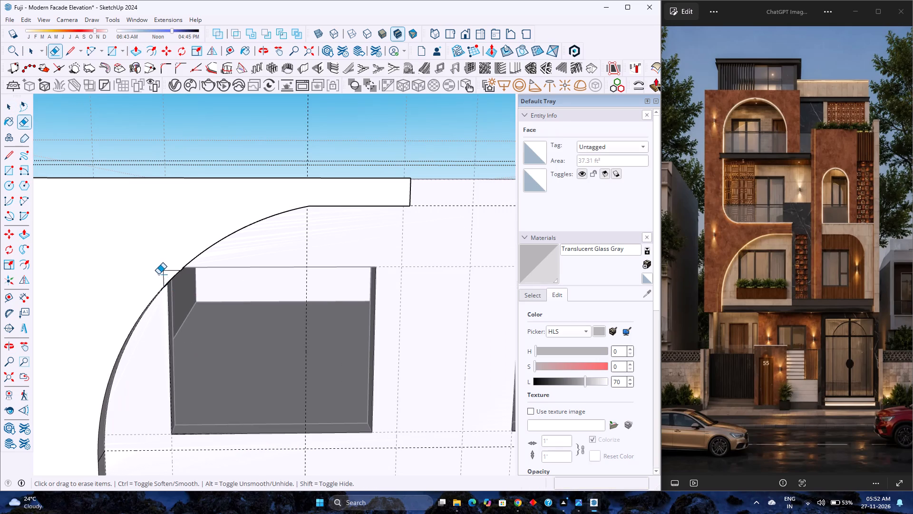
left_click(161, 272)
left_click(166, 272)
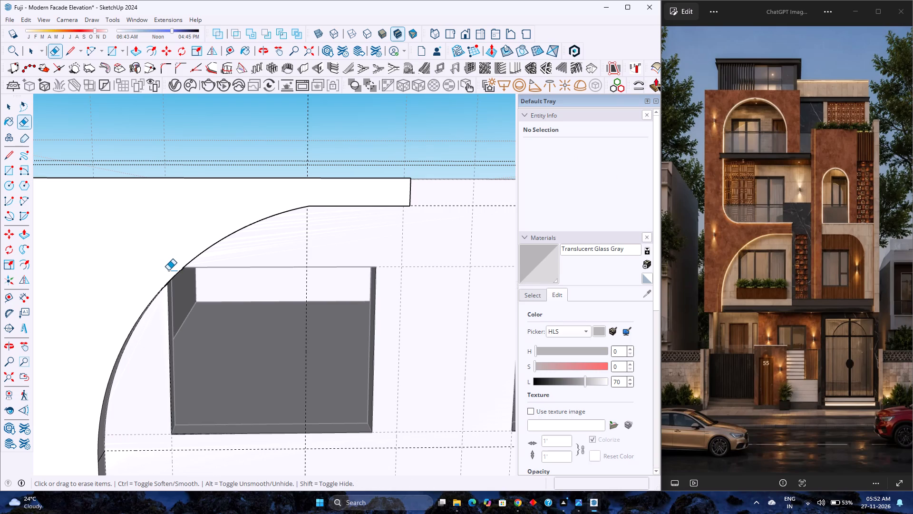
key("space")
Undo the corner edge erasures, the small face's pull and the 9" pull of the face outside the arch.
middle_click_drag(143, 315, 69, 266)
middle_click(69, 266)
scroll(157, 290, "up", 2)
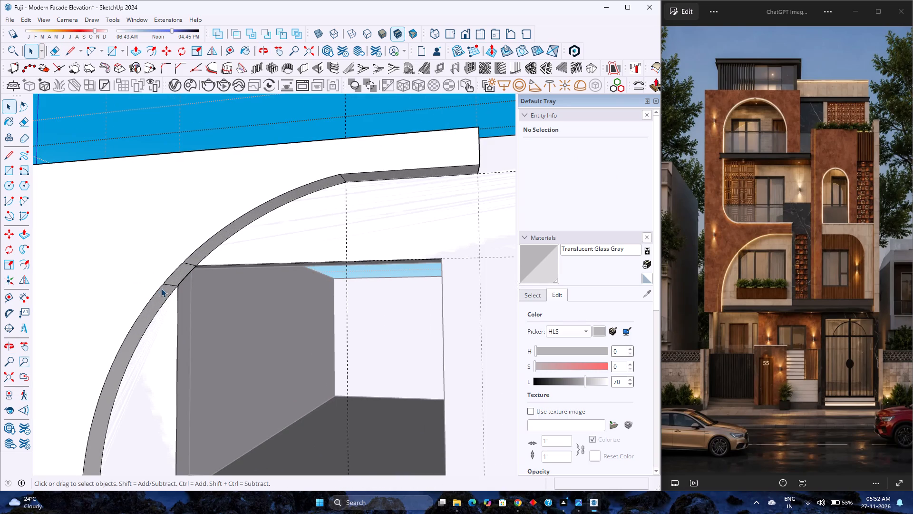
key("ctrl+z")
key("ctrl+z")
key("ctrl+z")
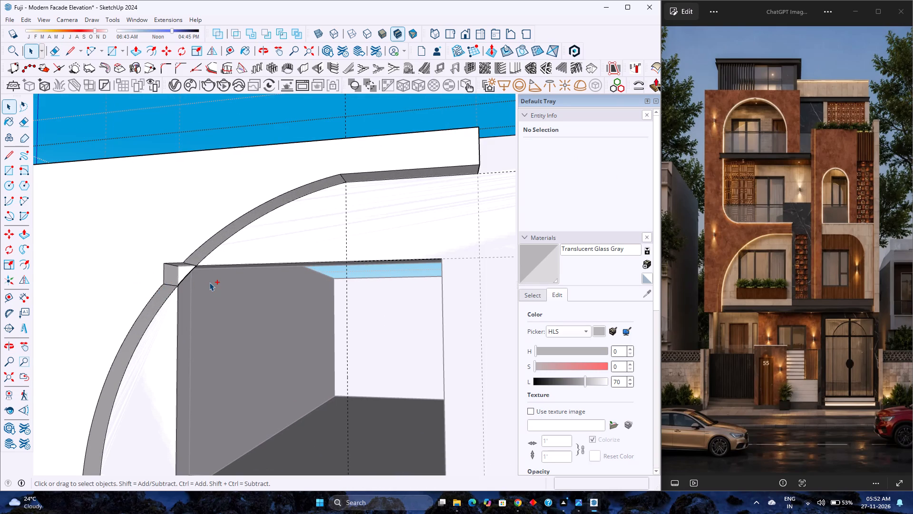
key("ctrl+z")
Delete the arch's curve segments around the left window and the vertical line at the arch's lower end.
left_click(225, 239)
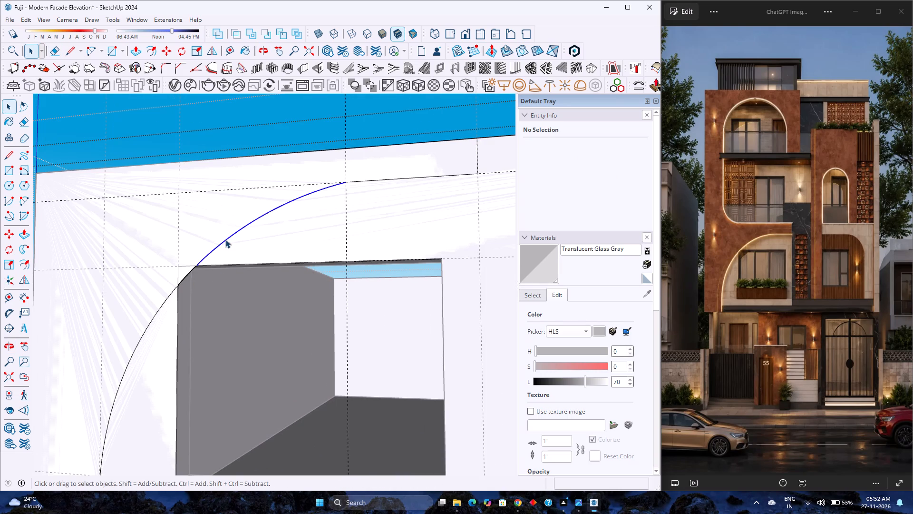
key("Delete")
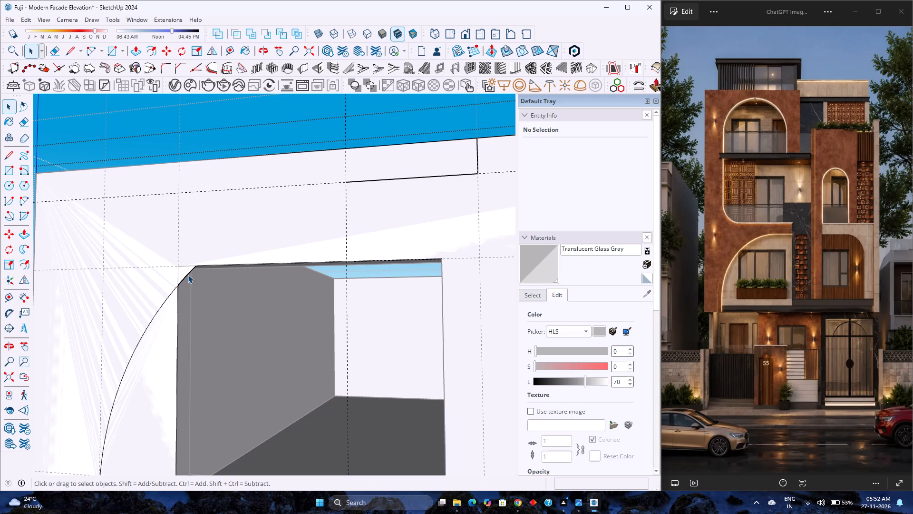
left_click(188, 275)
key("Delete")
left_click(169, 295)
key("Delete")
scroll(193, 264, "down", 7)
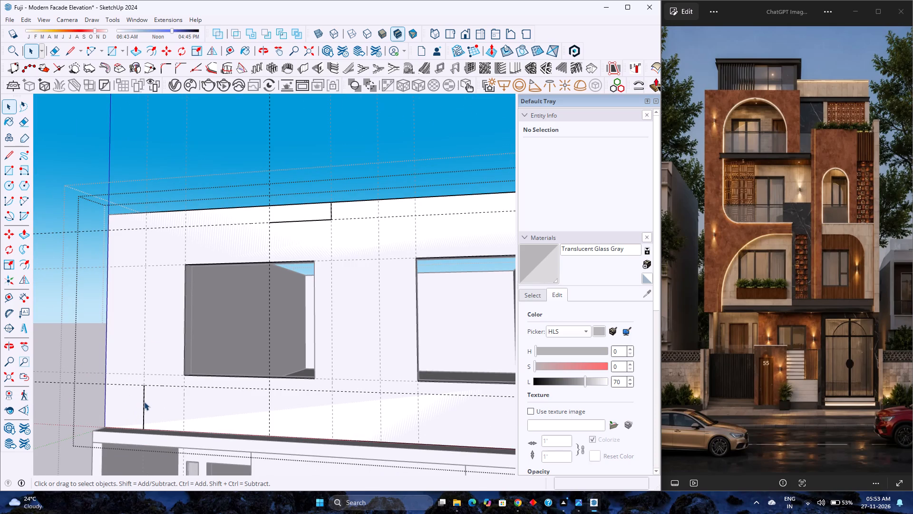
left_click(144, 402)
key("Delete")
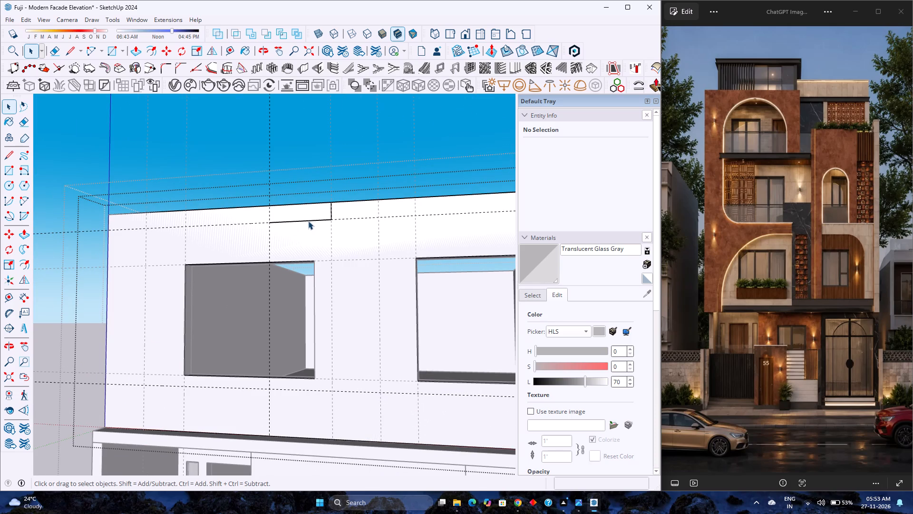
Delete the short horizontal and vertical lines left at the arch's upper end, then close the group.
left_click(308, 221)
key("Delete")
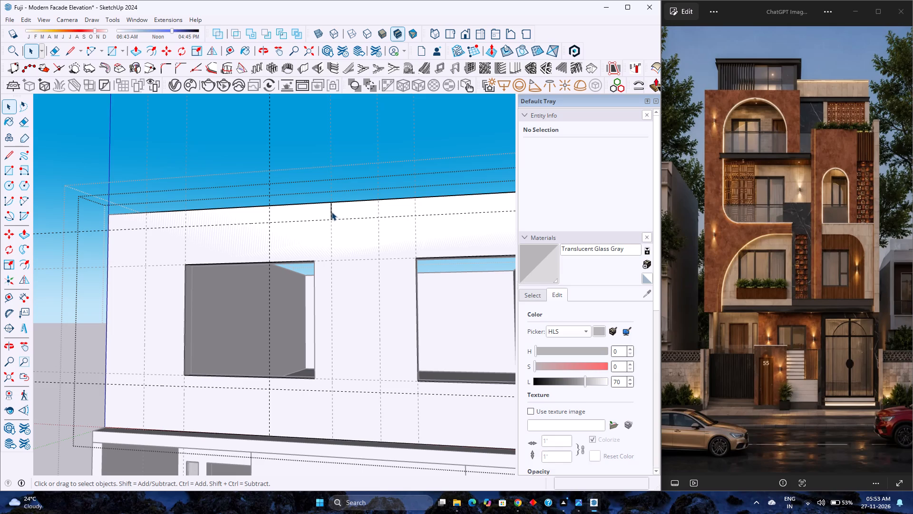
left_click(331, 212)
key("Delete")
scroll(272, 244, "down", 6)
middle_click_drag(268, 244, 265, 323)
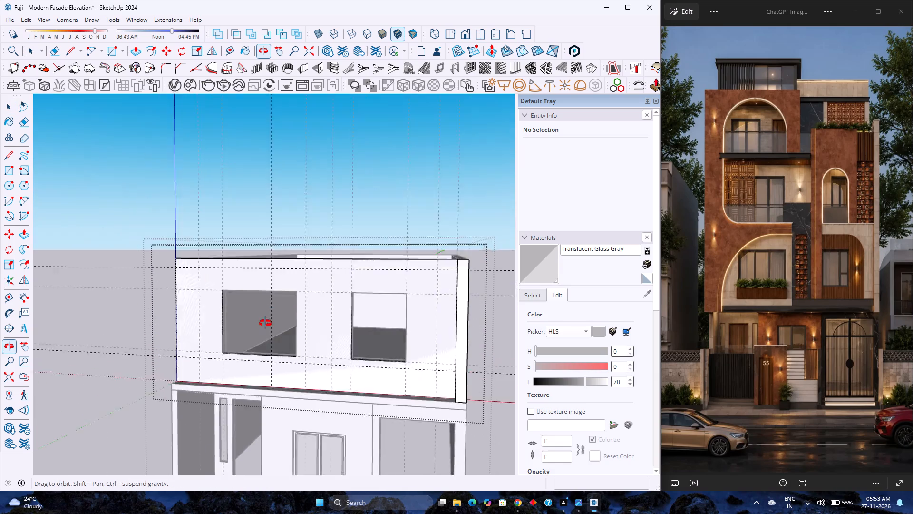
middle_click_drag(265, 323, 242, 345)
middle_click(238, 342)
scroll(244, 306, "down", 7)
left_click(463, 190)
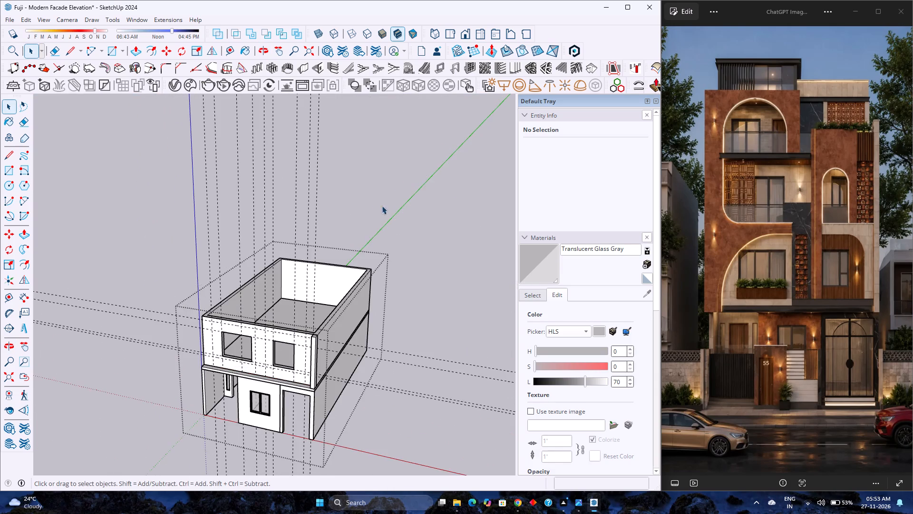
Save the model.
scroll(375, 207, "down", 4)
scroll(375, 207, "up", 4)
scroll(375, 207, "down", 4)
scroll(375, 207, "up", 4)
key("ctrl+s")
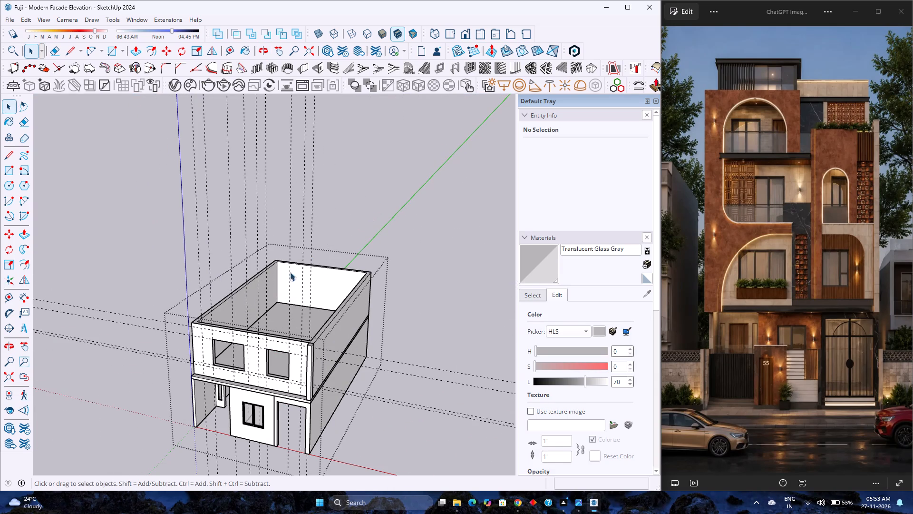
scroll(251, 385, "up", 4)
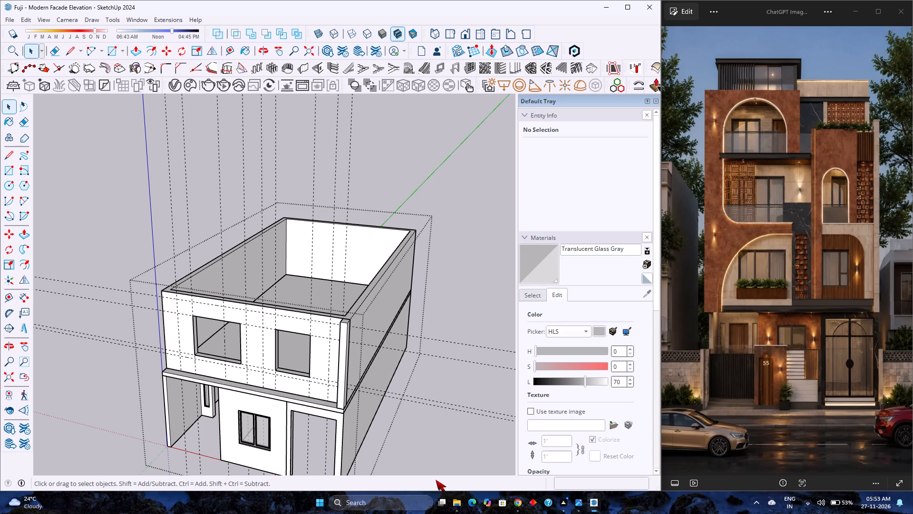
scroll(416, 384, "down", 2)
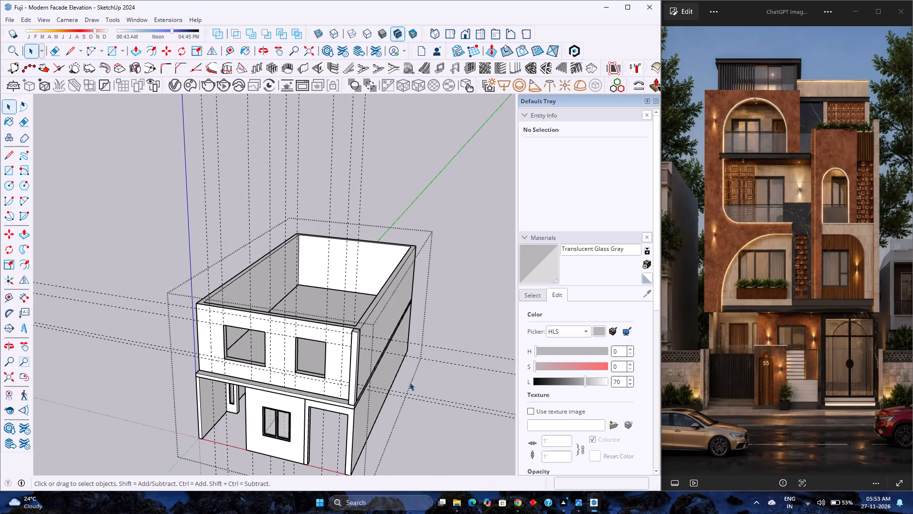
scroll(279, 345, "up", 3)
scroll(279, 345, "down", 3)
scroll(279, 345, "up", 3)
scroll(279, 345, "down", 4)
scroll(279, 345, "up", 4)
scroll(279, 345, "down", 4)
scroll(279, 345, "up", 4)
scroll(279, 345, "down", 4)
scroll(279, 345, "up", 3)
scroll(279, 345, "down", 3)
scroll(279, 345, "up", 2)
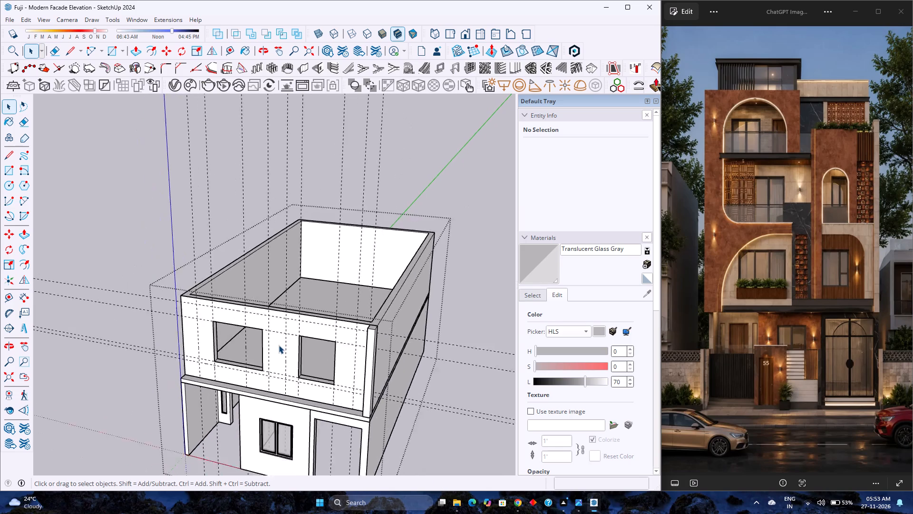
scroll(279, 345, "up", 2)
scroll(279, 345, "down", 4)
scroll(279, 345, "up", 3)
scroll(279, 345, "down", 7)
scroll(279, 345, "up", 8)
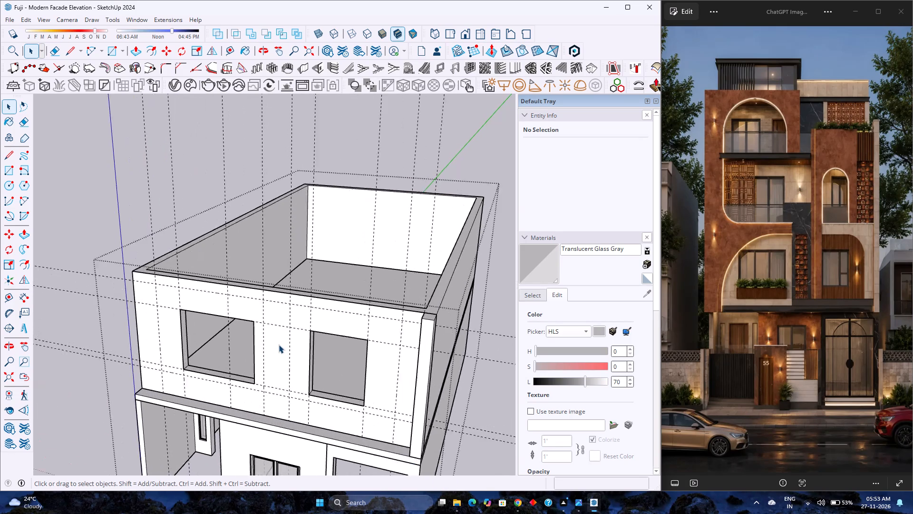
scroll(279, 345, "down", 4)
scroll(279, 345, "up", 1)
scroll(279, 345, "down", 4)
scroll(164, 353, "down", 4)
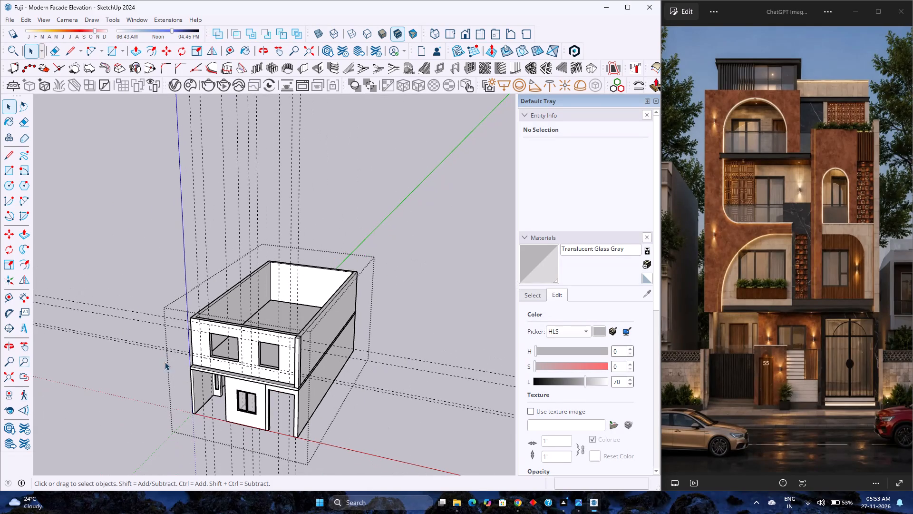
Examine the two-storey house from the front and along its left side wall.
scroll(270, 441, "up", 8)
middle_click_drag(269, 433, 335, 354)
middle_click(335, 354)
left_click(14, 380)
middle_click_drag(151, 344, 175, 349)
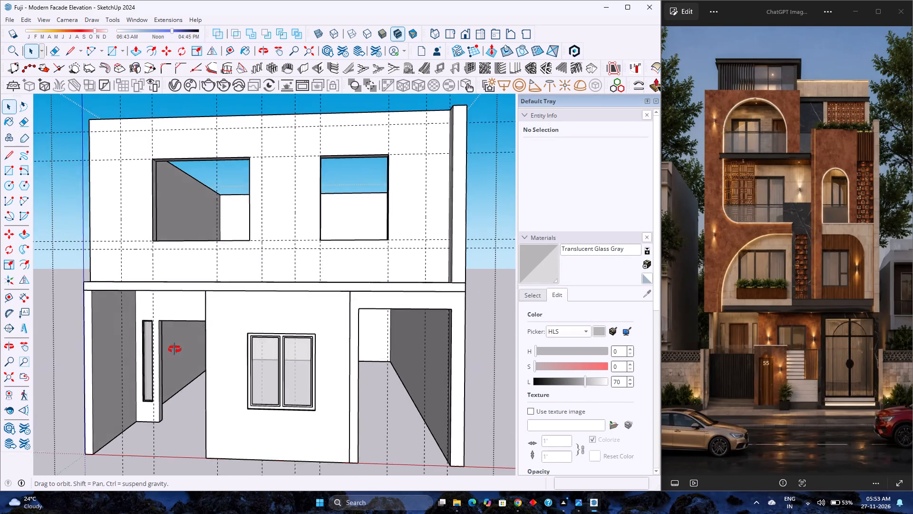
middle_click_drag(175, 349, 278, 348)
middle_click(278, 348)
scroll(98, 345, "down", 3)
middle_click_drag(116, 373, 143, 353)
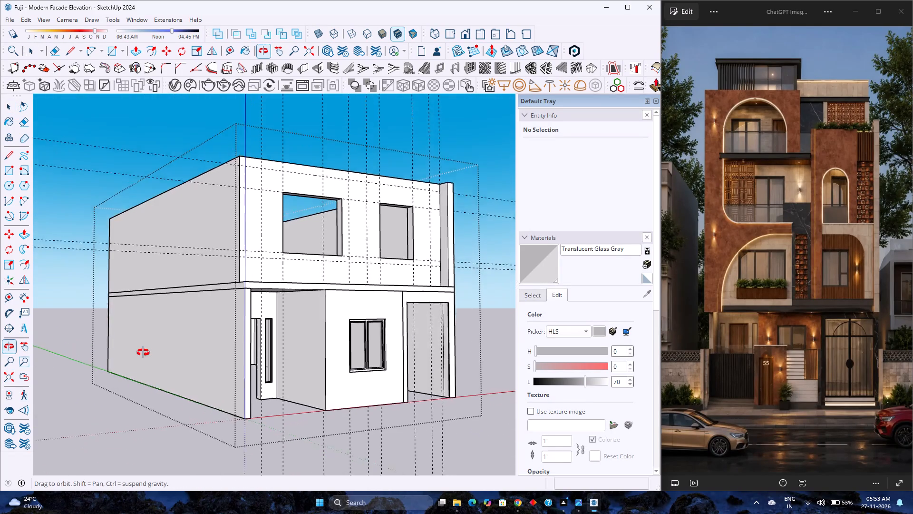
middle_click_drag(143, 353, 143, 348)
middle_click(143, 348)
scroll(143, 348, "down", 5)
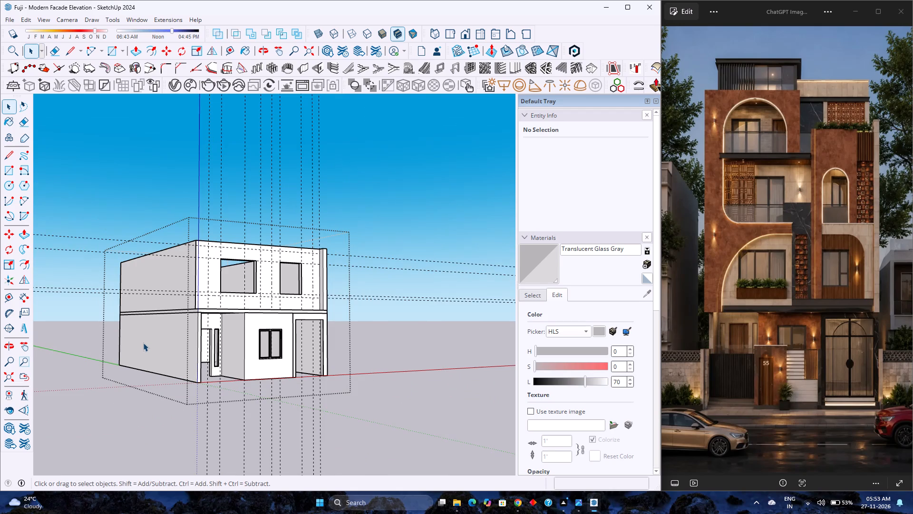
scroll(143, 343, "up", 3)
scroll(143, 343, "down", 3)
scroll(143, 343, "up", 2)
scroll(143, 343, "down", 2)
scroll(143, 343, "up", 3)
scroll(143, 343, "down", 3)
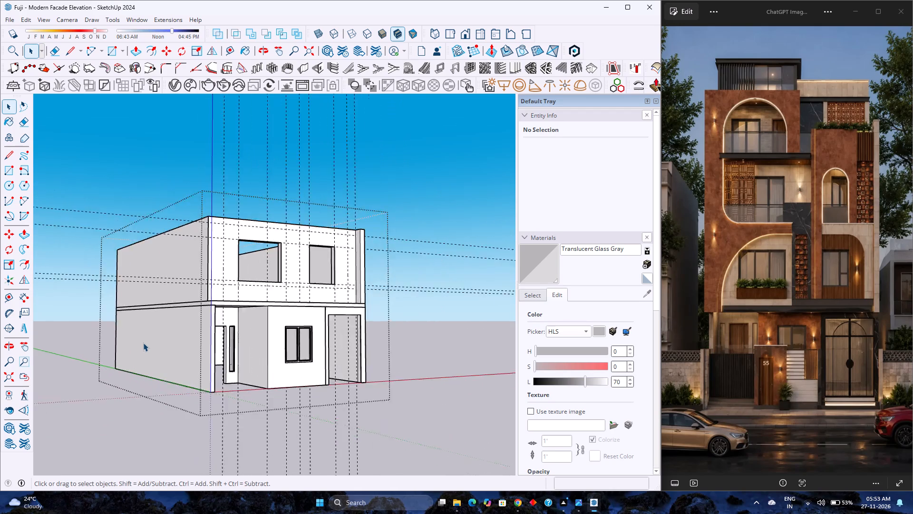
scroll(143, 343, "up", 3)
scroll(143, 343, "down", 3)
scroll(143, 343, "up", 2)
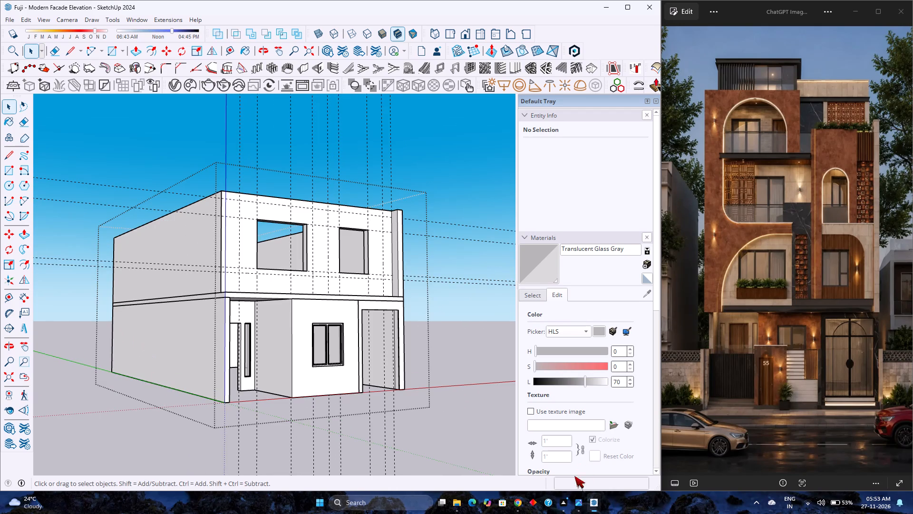
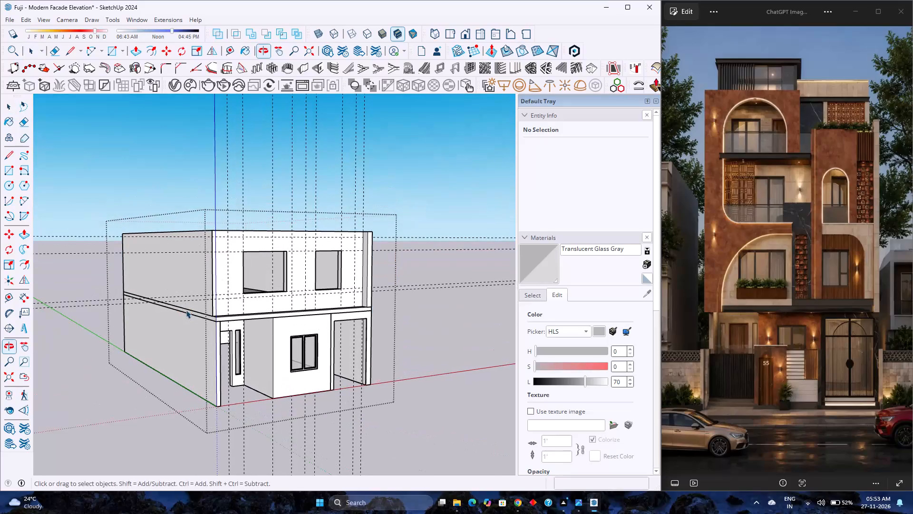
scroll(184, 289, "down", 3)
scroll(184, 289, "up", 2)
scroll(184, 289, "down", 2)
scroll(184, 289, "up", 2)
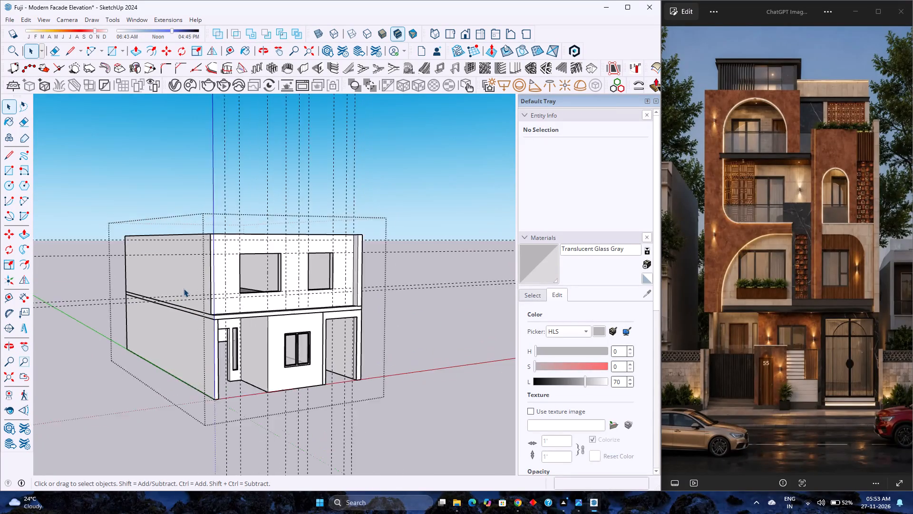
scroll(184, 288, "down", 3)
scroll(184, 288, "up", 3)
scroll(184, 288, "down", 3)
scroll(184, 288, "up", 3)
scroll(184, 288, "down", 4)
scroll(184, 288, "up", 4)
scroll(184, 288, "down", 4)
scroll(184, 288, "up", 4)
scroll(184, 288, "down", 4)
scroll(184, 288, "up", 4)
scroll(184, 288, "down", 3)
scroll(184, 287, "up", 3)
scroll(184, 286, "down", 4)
Open the upper-floor front wall group and Push/Pull its large front face outward by 1".
middle_click_drag(307, 292, 170, 306)
middle_click(170, 306)
scroll(170, 306, "down", 3)
scroll(170, 304, "up", 2)
scroll(171, 300, "down", 4)
scroll(171, 300, "up", 3)
scroll(224, 296, "up", 4)
middle_click_drag(223, 296, 179, 331)
middle_click(179, 331)
scroll(183, 290, "up", 3)
double_click(181, 283)
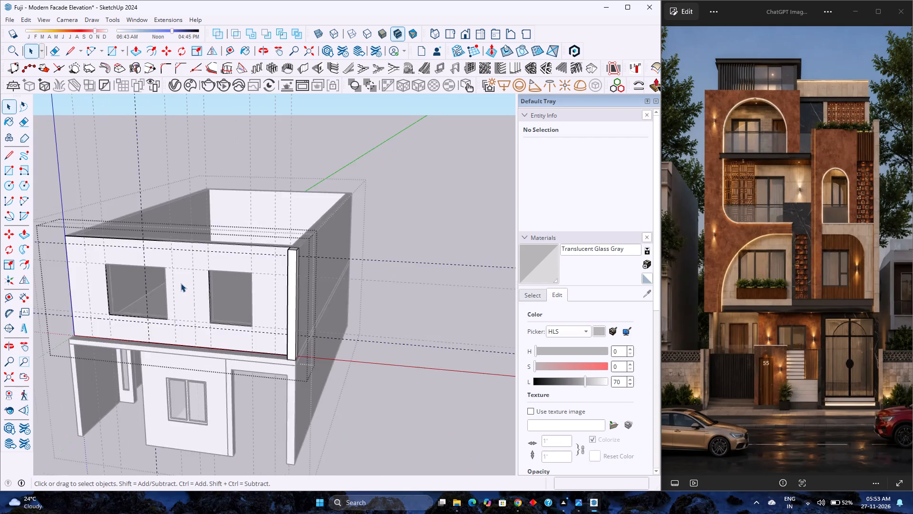
scroll(181, 283, "up", 3)
double_click(342, 280)
left_click(428, 288)
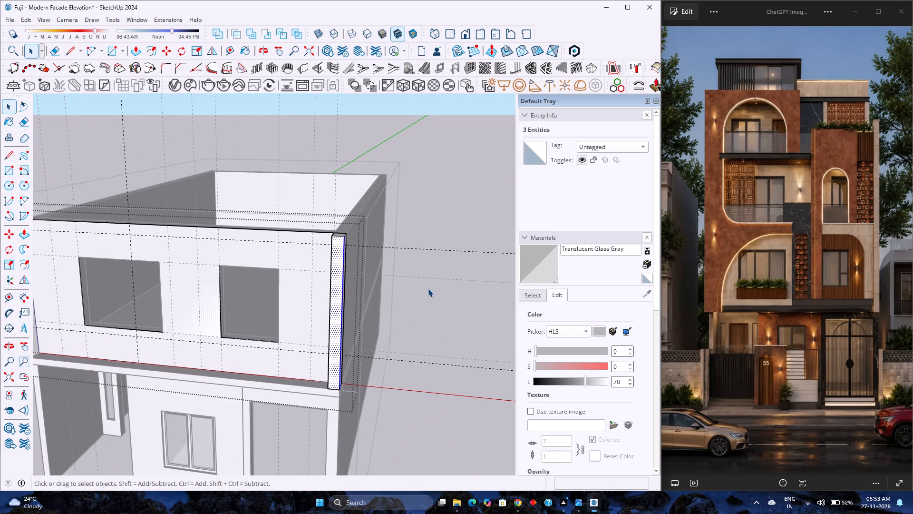
double_click(335, 268)
left_click(310, 268)
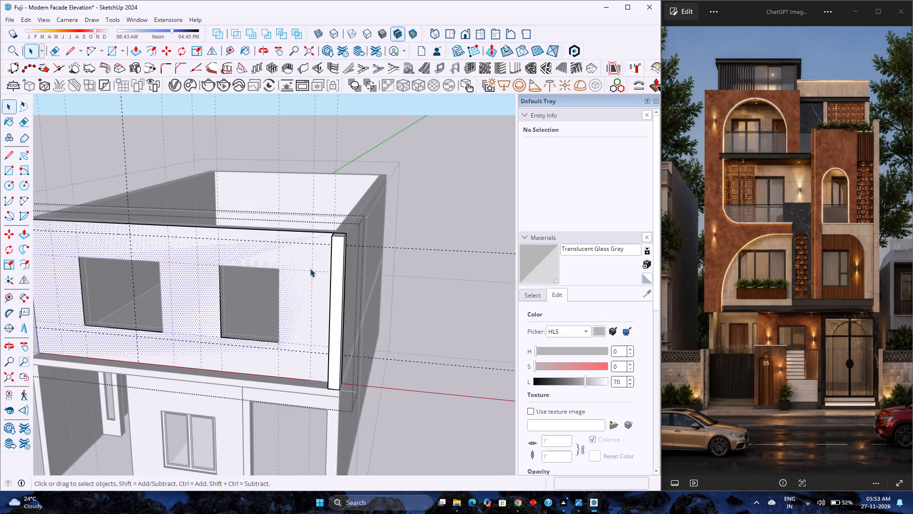
scroll(297, 268, "down", 3)
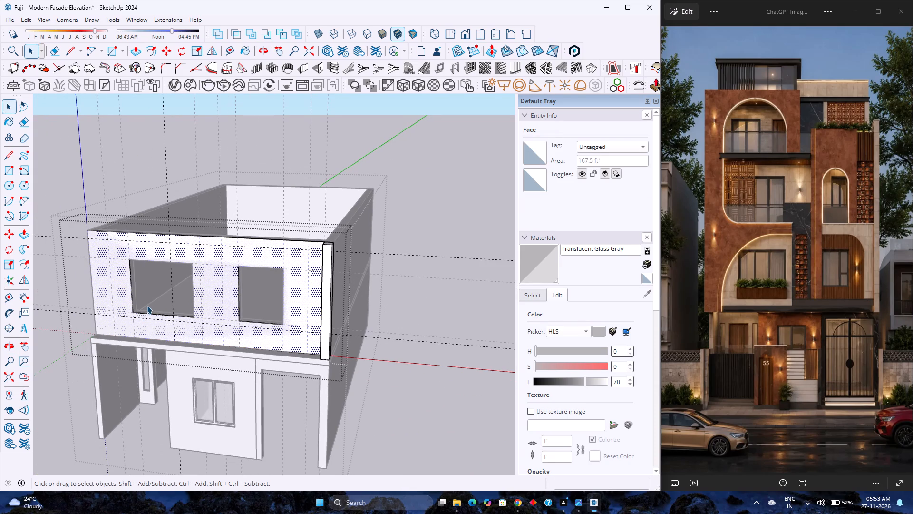
key("p")
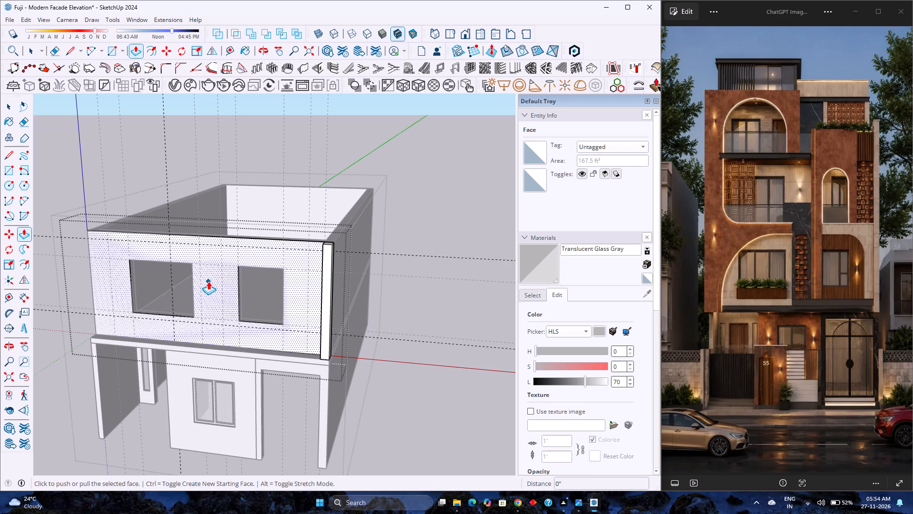
left_click(208, 281)
key("1")
key("Return")
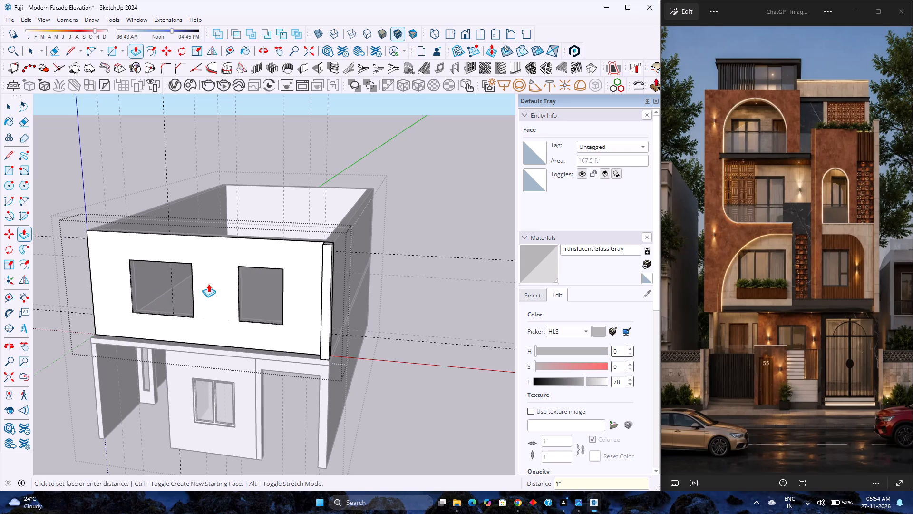
key("space")
Move the wall group's two horizontal guides and one vertical guide 1" forward onto the new front face, then close the group.
scroll(208, 284, "down", 3)
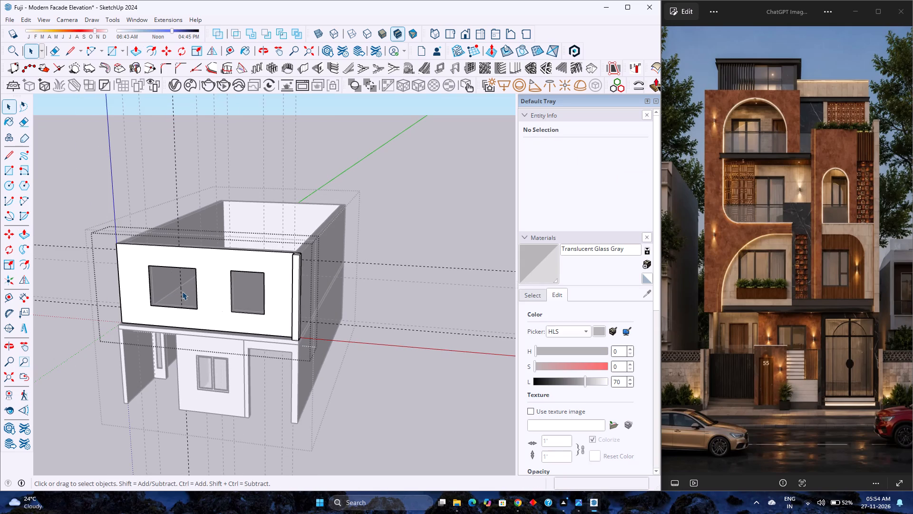
left_click_drag(430, 345, 409, 250)
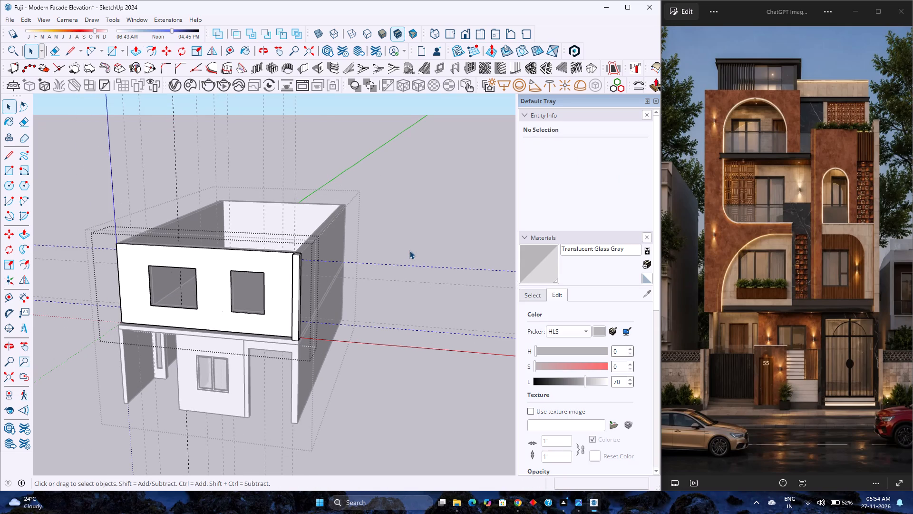
left_click_drag(183, 163, 169, 168, "ctrl")
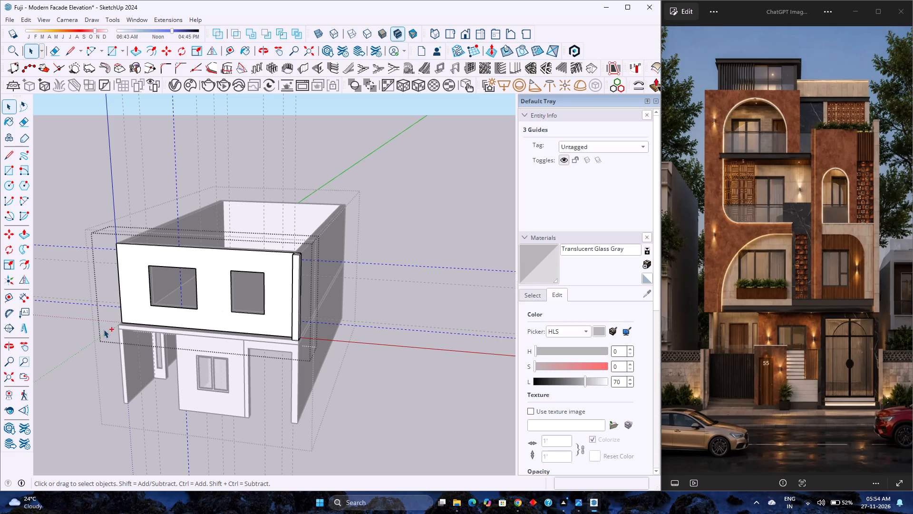
key("m")
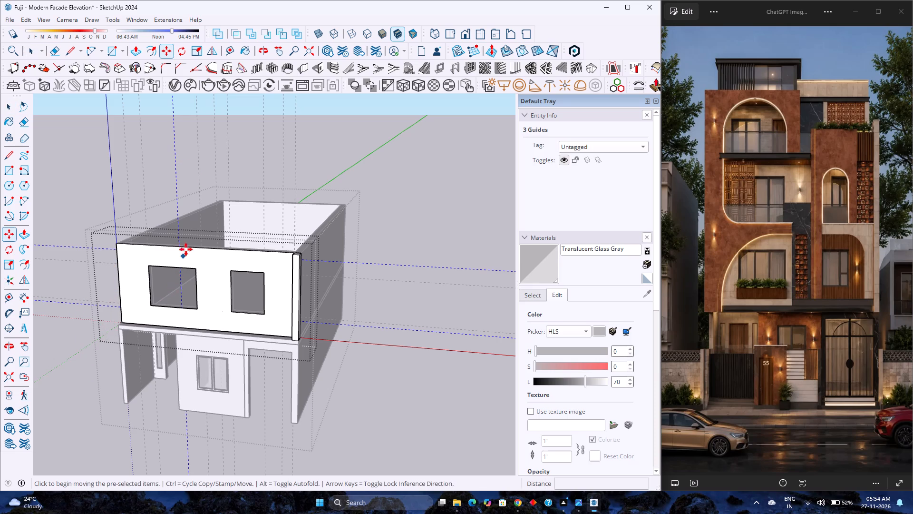
scroll(299, 259, "up", 2)
middle_click_drag(299, 259, 255, 343)
middle_click(255, 343)
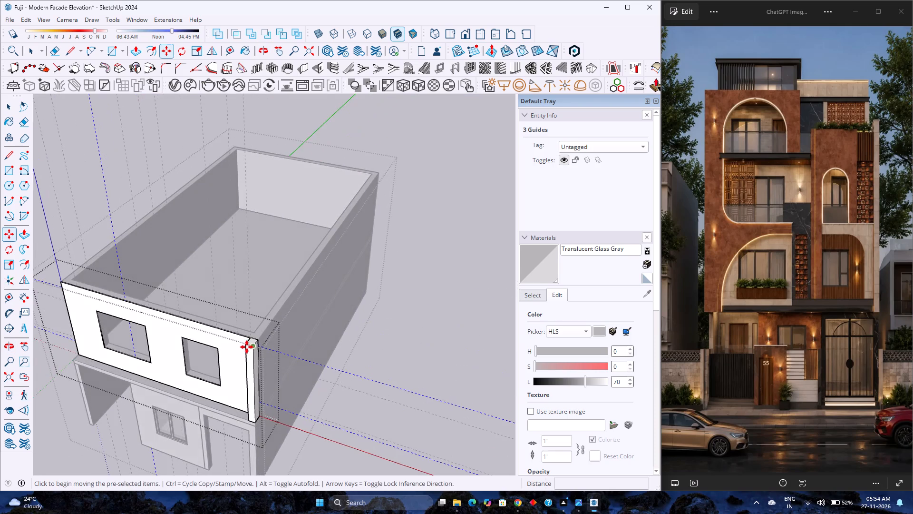
scroll(246, 347, "up", 20)
scroll(246, 347, "up", 3)
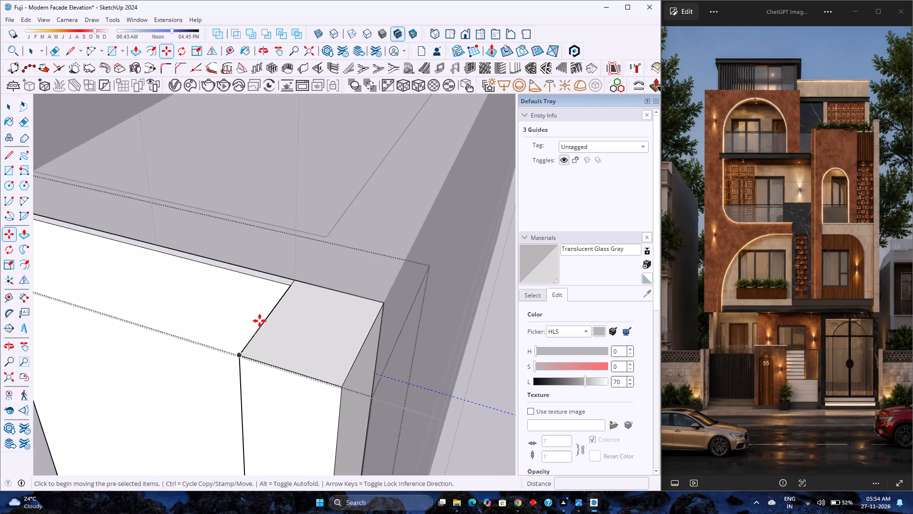
scroll(294, 289, "up", 7)
left_click(289, 279)
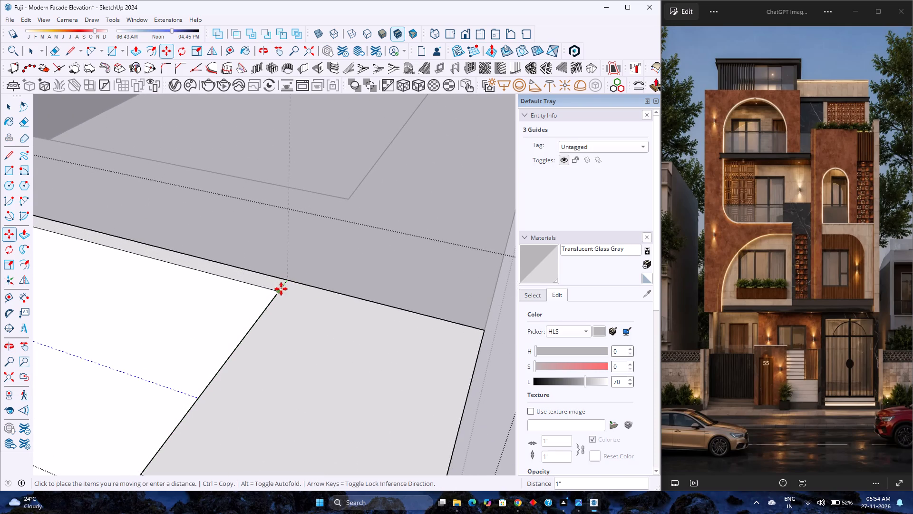
left_click(280, 291)
scroll(308, 280, "down", 9)
key("space")
scroll(308, 280, "down", 3)
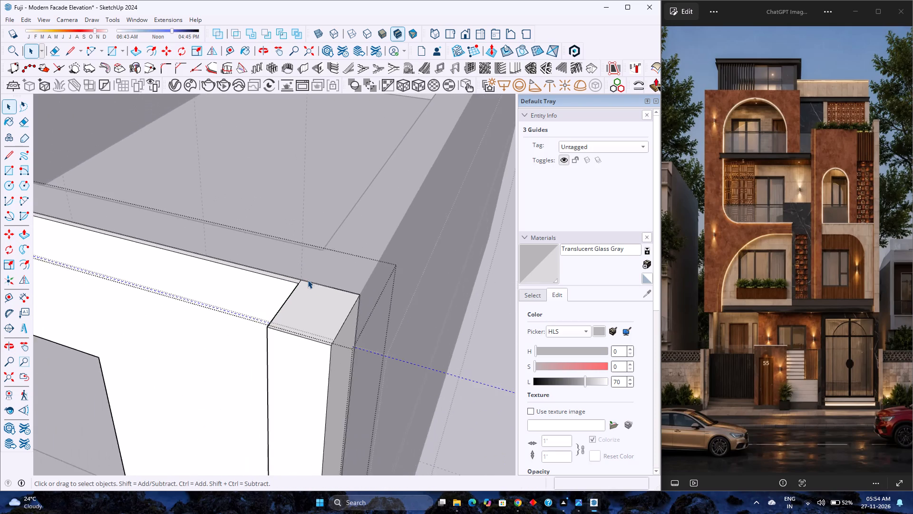
scroll(308, 280, "down", 7)
left_click(454, 262)
Move the vertical guide beside the left upper window 1" forward onto the wall's new front face.
scroll(454, 262, "down", 5)
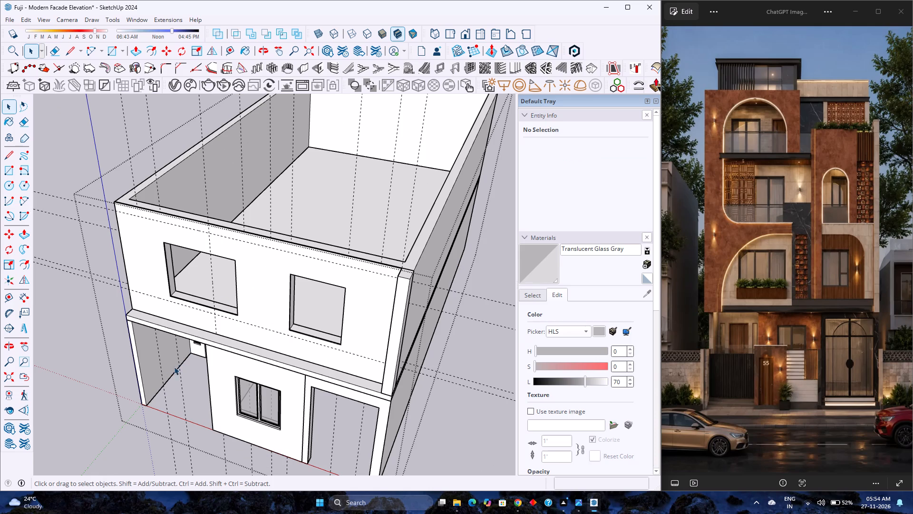
scroll(181, 365, "down", 1)
middle_click_drag(181, 365, 282, 291)
middle_click(282, 291)
scroll(281, 290, "down", 3)
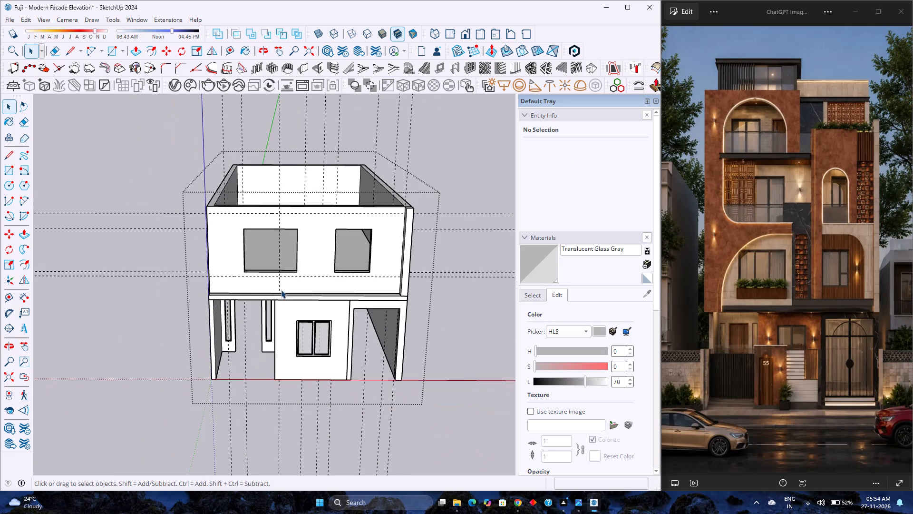
scroll(281, 290, "down", 2)
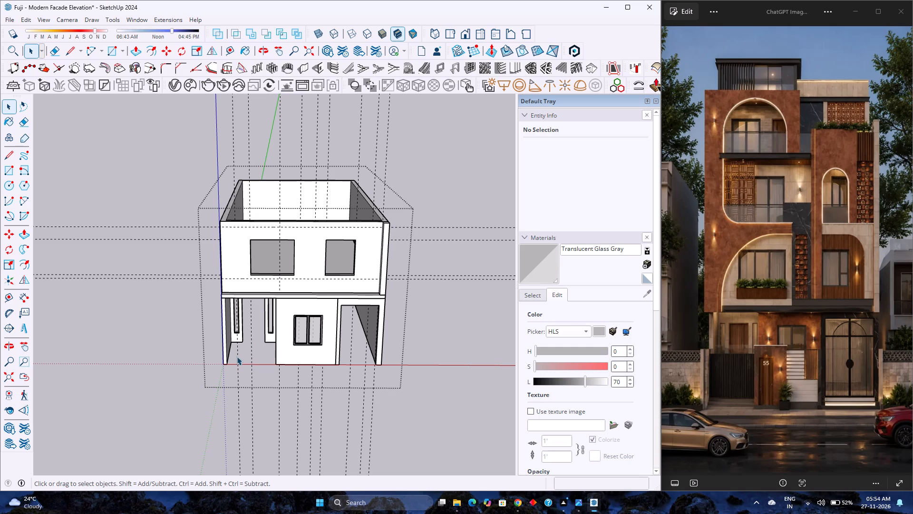
left_click(238, 351)
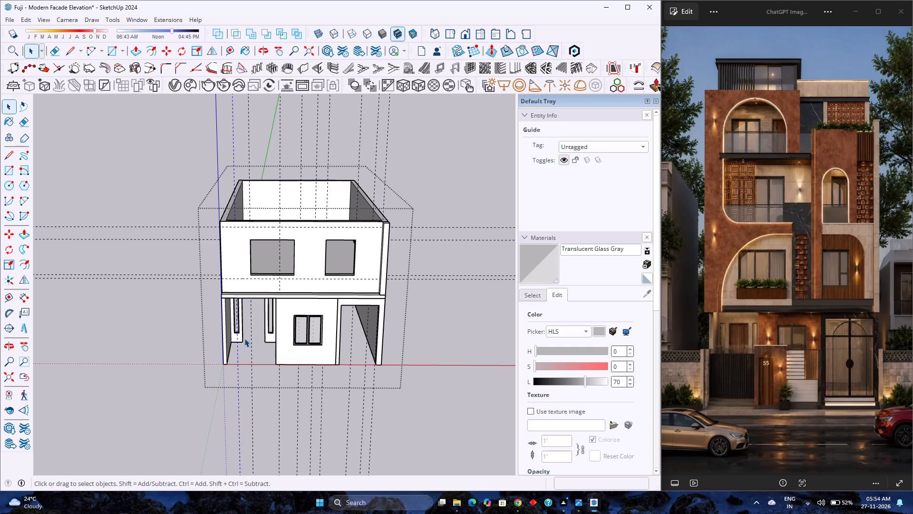
middle_click_drag(269, 312, 227, 360)
middle_click(227, 360)
left_click(165, 53)
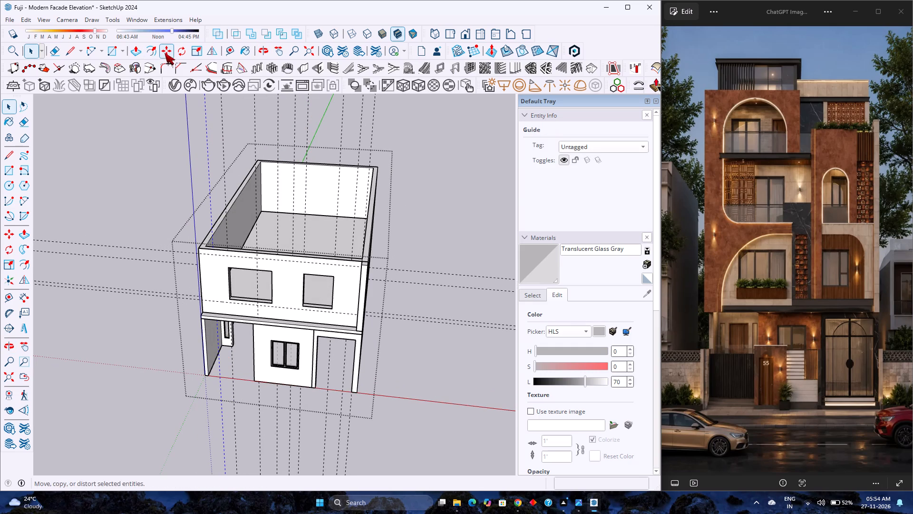
scroll(227, 247, "up", 7)
middle_click_drag(218, 251, 160, 312)
scroll(133, 332, "up", 2)
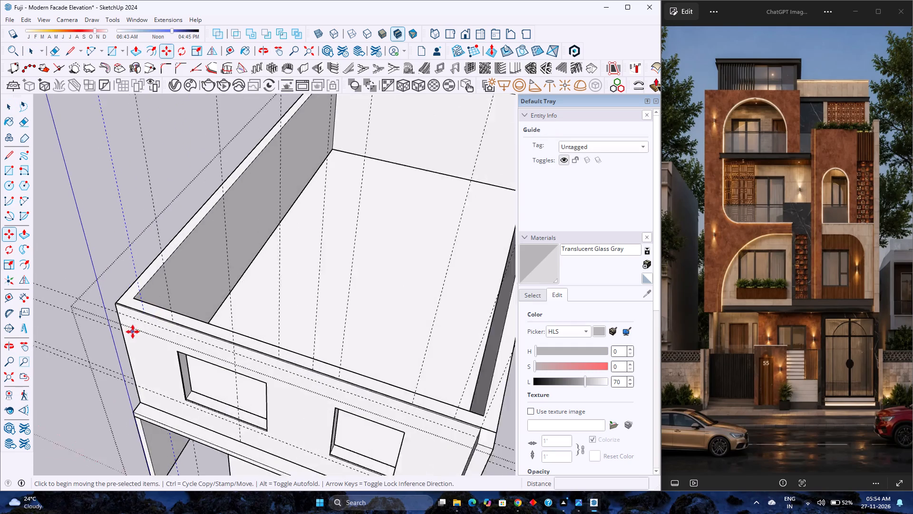
scroll(133, 332, "up", 15)
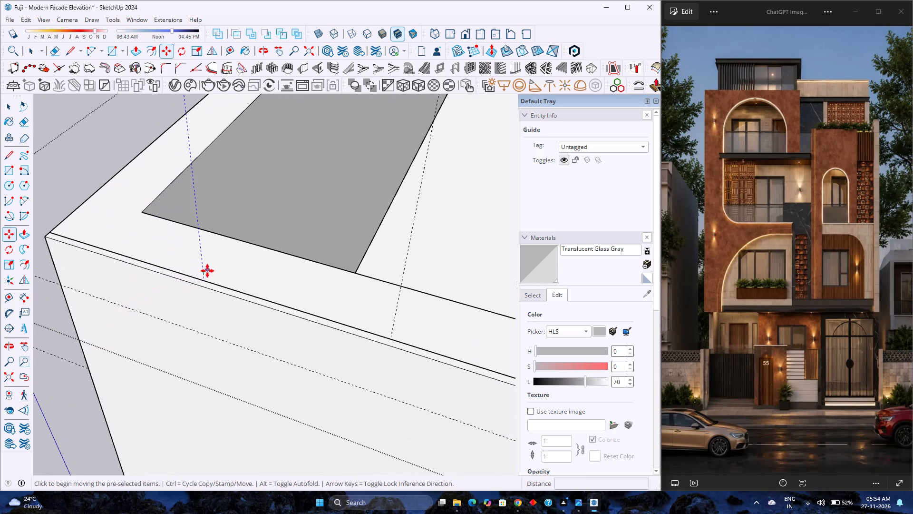
left_click(204, 277)
left_click(198, 286)
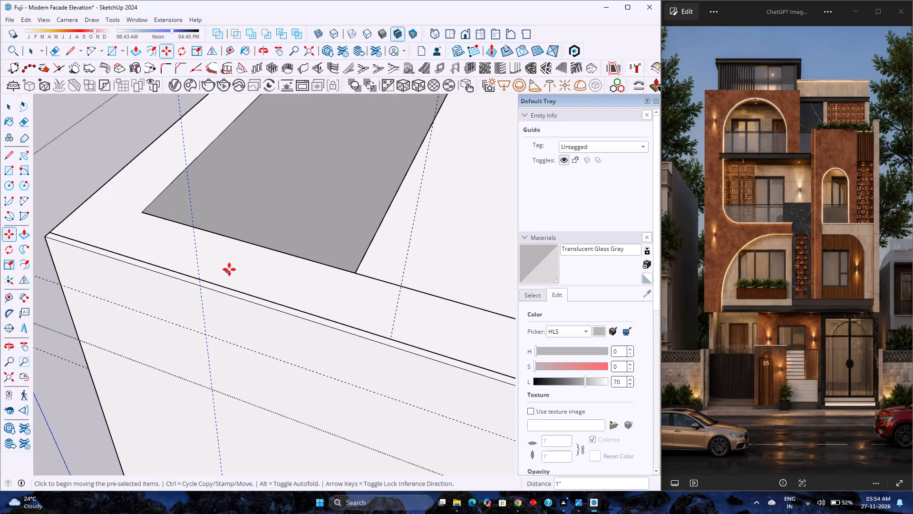
scroll(229, 269, "down", 14)
key("space")
scroll(229, 267, "down", 4)
scroll(229, 267, "up", 1)
scroll(229, 267, "down", 7)
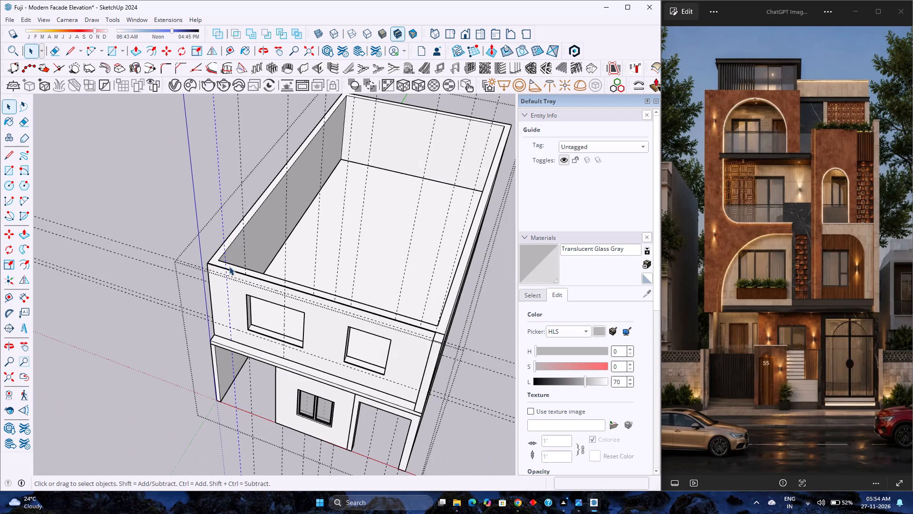
Open the upper-floor front wall group for editing and select its front face around the left window.
double_click(234, 293)
scroll(234, 301, "up", 1)
middle_click_drag(234, 301, 247, 245)
scroll(248, 263, "up", 2)
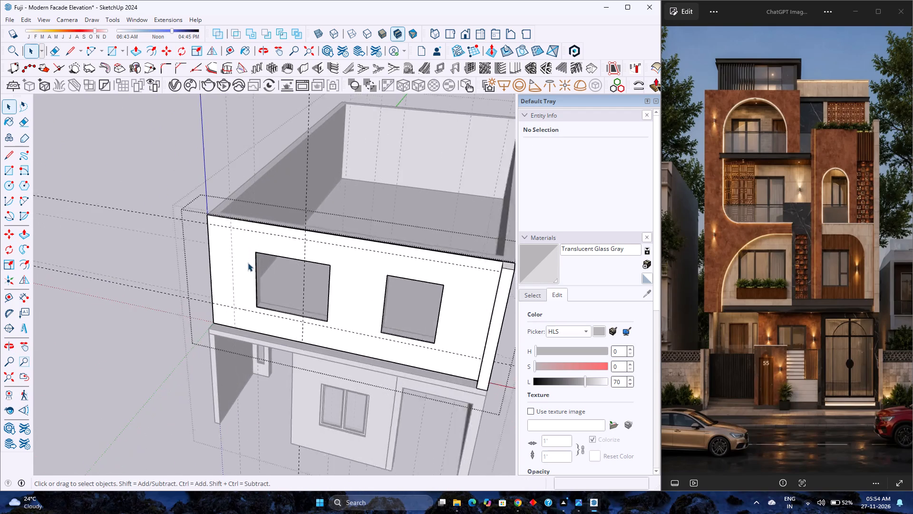
scroll(248, 263, "up", 2)
left_click(261, 238)
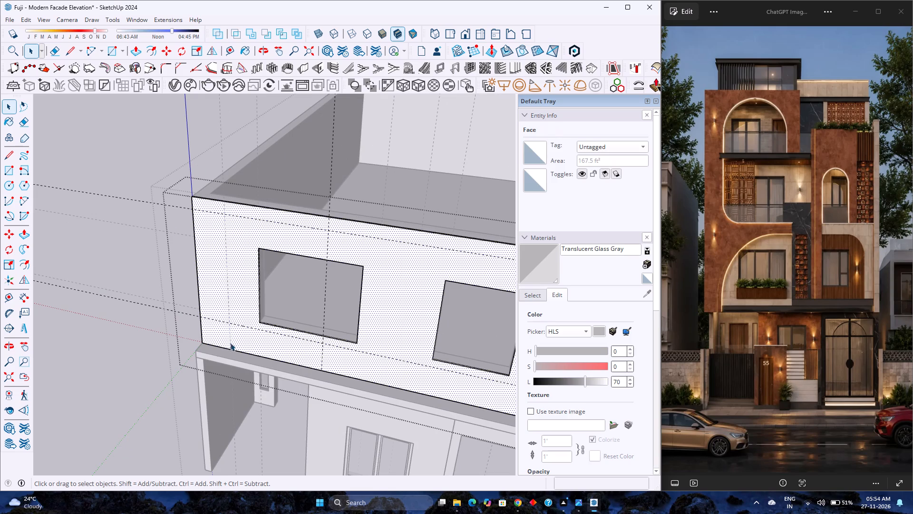
scroll(232, 348, "up", 3)
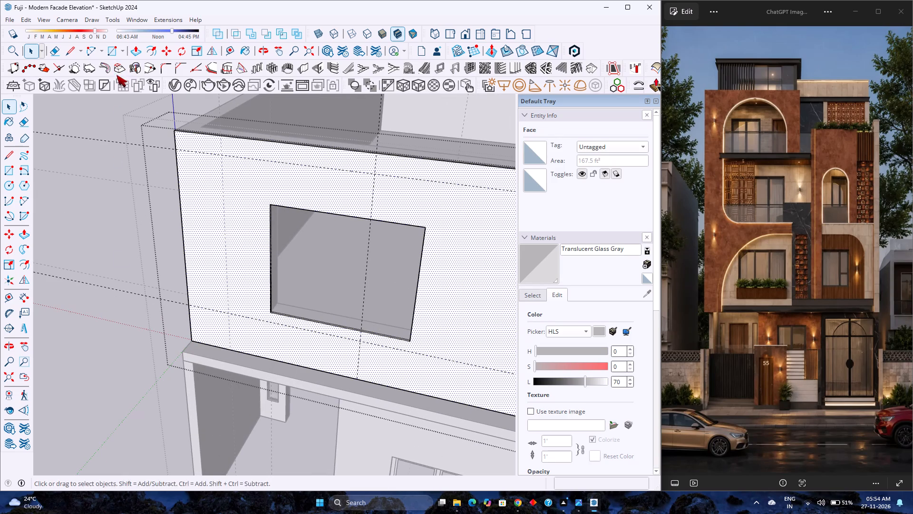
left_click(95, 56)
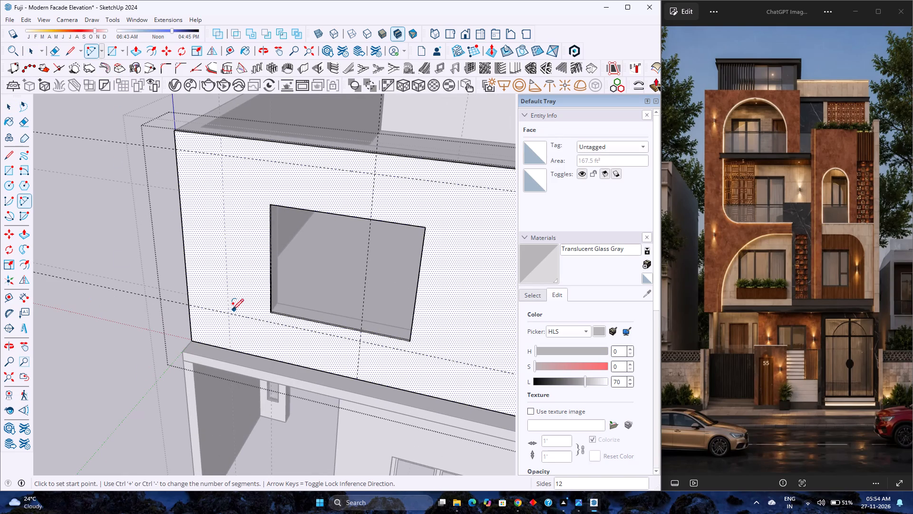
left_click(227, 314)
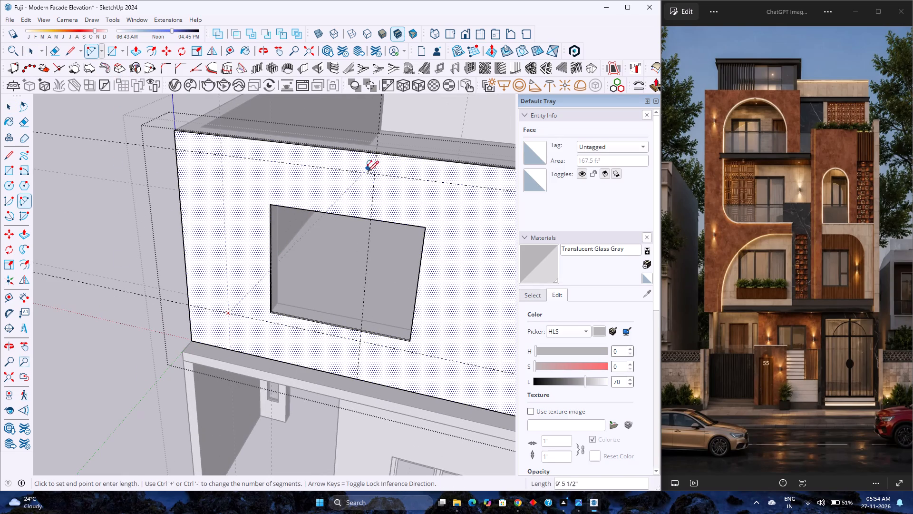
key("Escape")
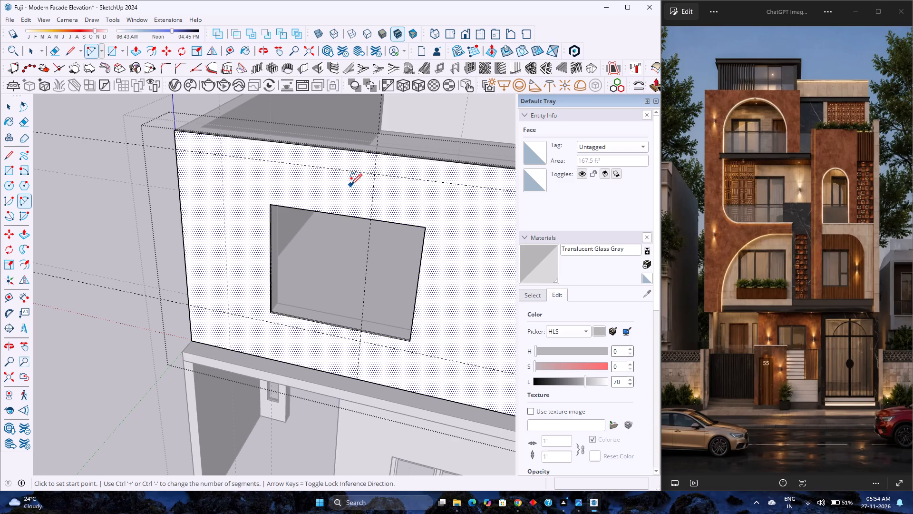
Draw a 2' vertical line from the lower guide intersection beside the left window down to the wall's bottom edge.
key("l")
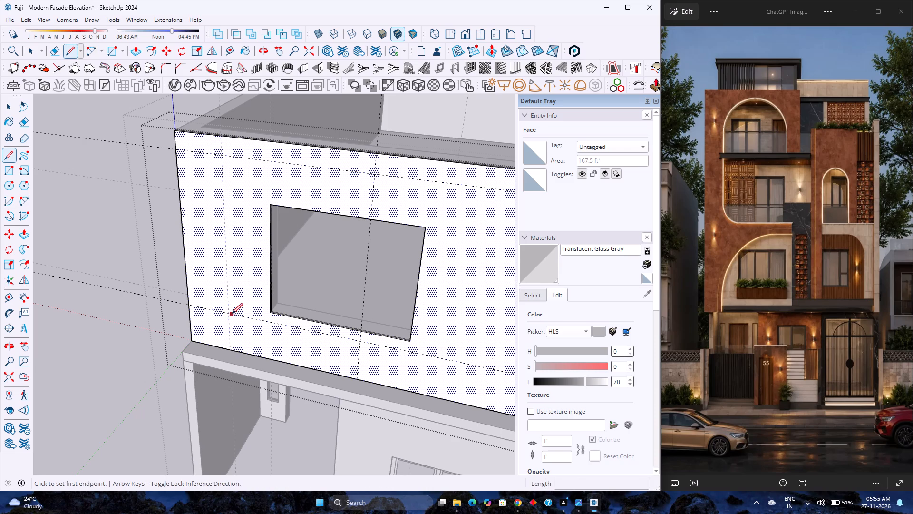
left_click(229, 314)
left_click(230, 348)
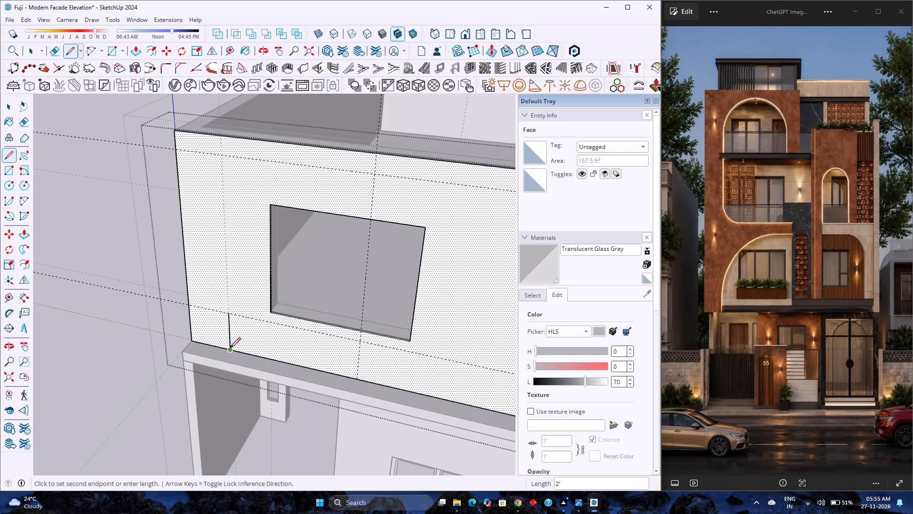
Draw a tangent arc spanning about 9' 5" from the short vertical line's top to the guide intersection above the left window.
key("a")
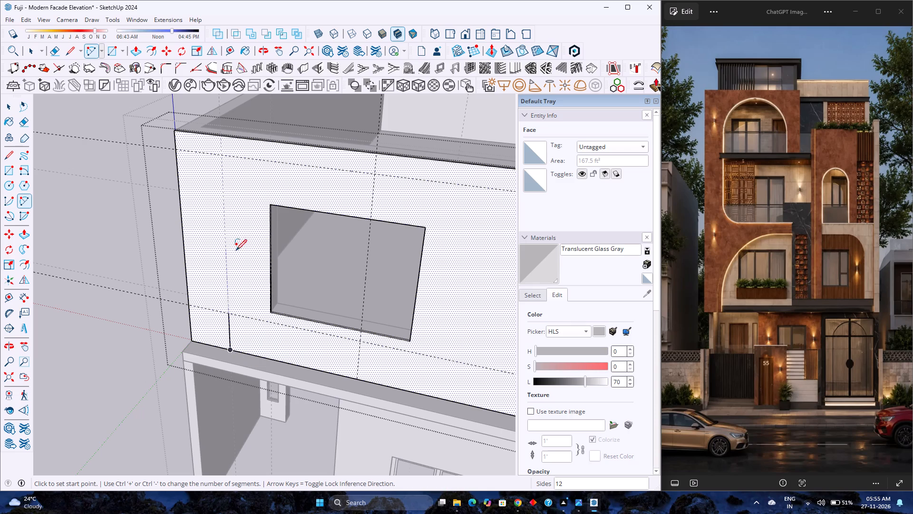
left_click(225, 315)
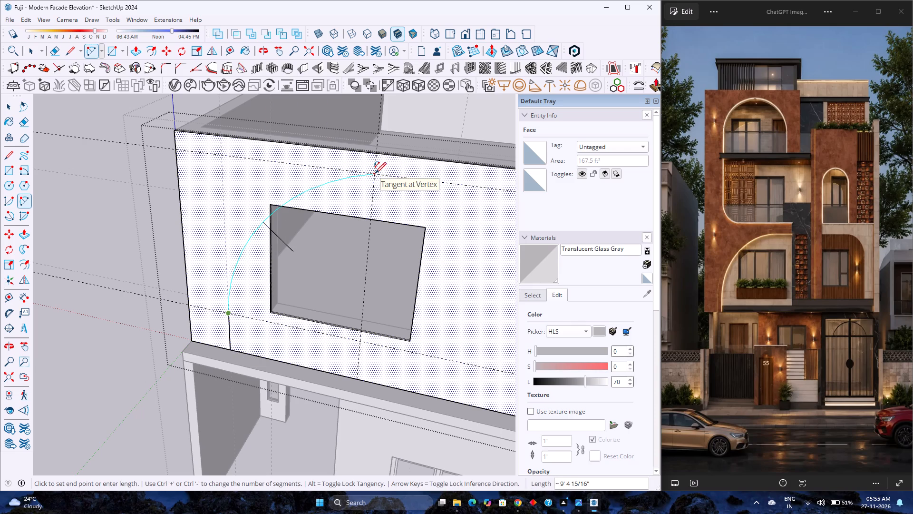
double_click(377, 172)
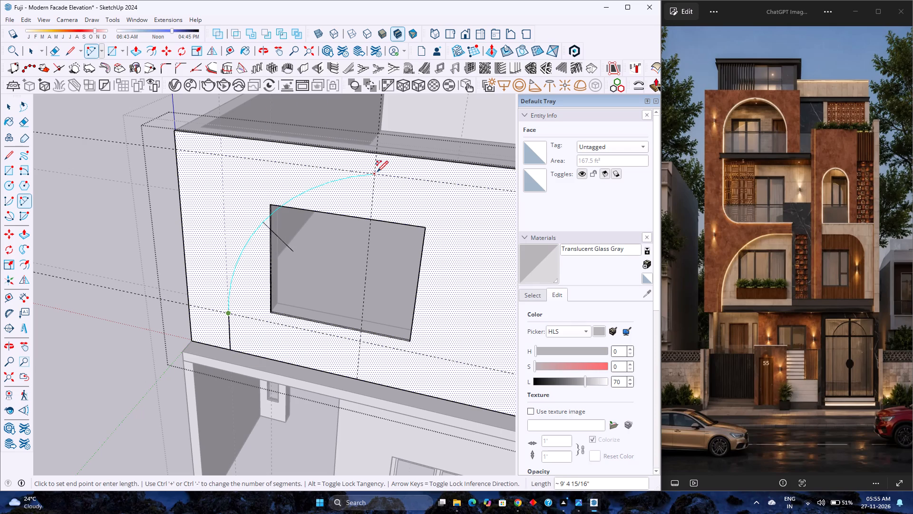
Place guides along the upper-floor left window's right, left, bottom and top edges, the right one 2' from the existing vertical guide.
key("space")
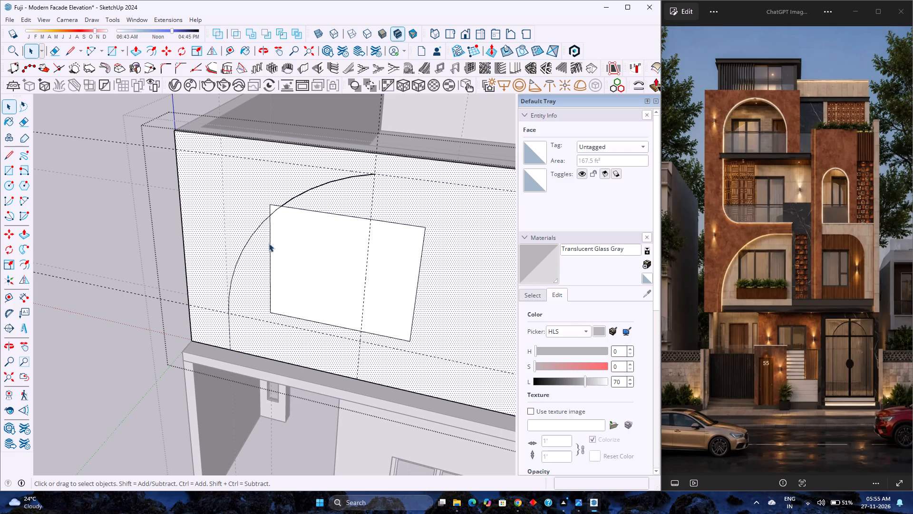
left_click(233, 49)
left_click(362, 309)
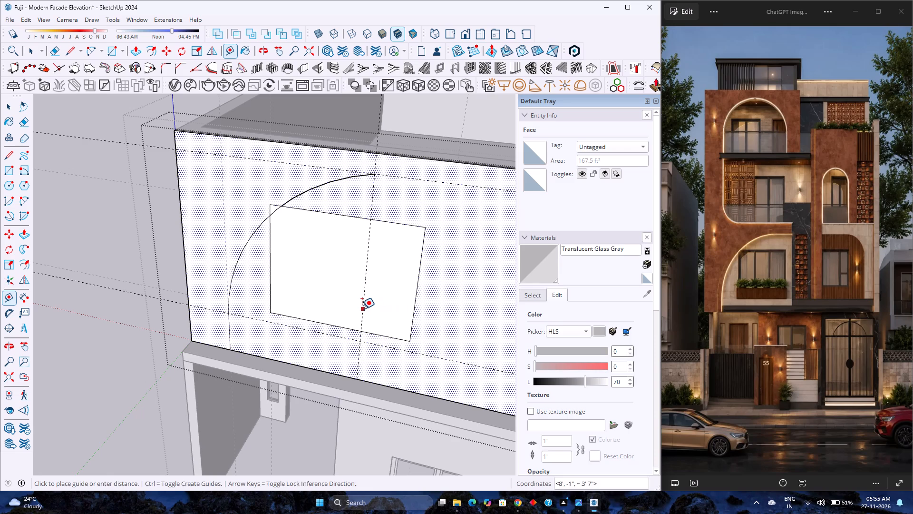
left_click(416, 292)
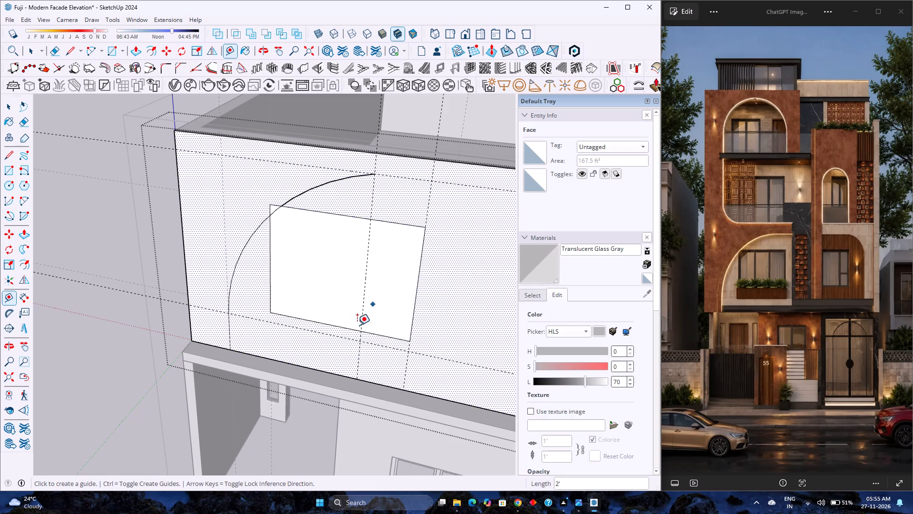
left_click(361, 312)
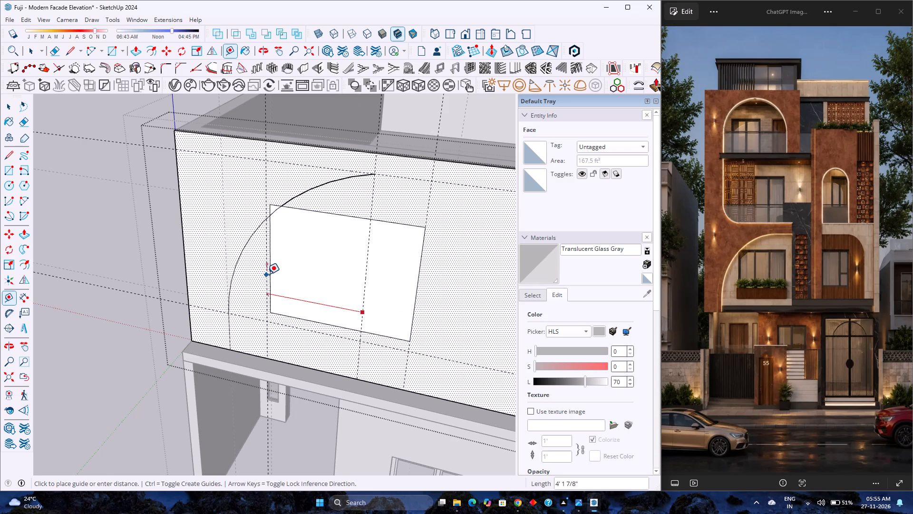
left_click(269, 271)
left_click(339, 215)
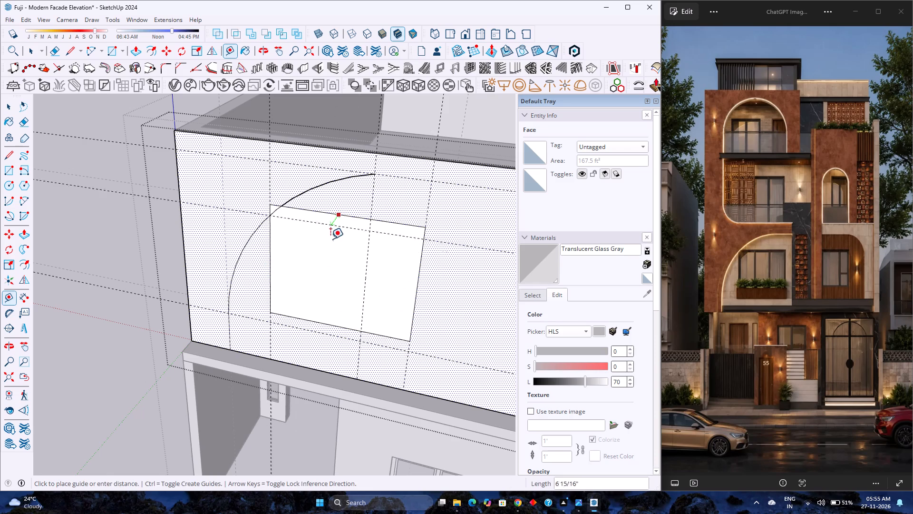
left_click(322, 321)
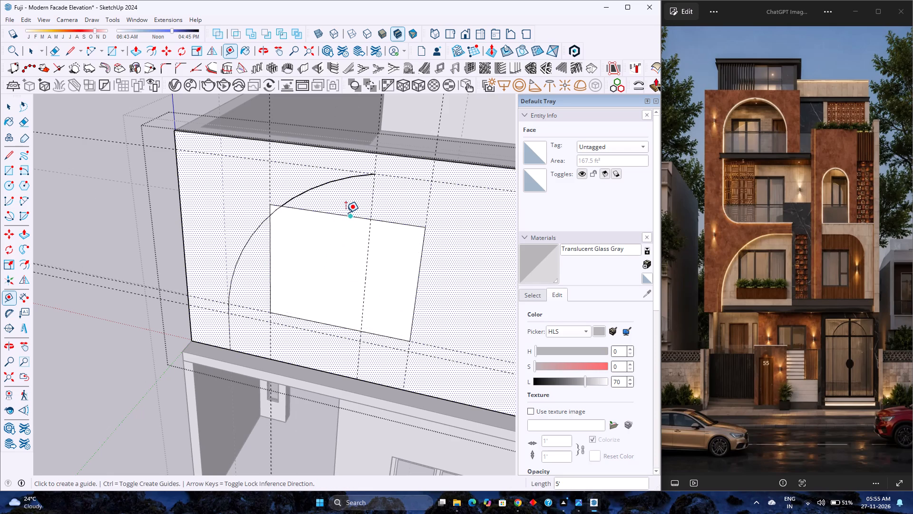
left_click(346, 215)
left_click(342, 217)
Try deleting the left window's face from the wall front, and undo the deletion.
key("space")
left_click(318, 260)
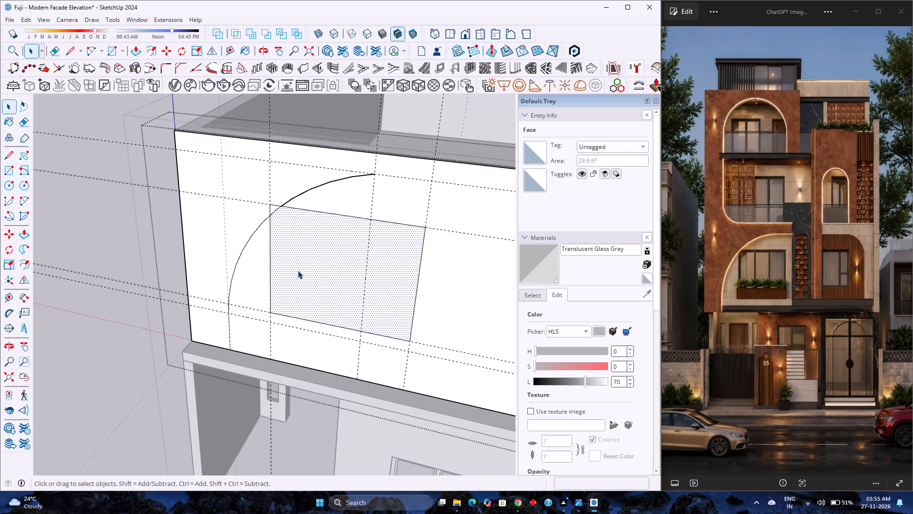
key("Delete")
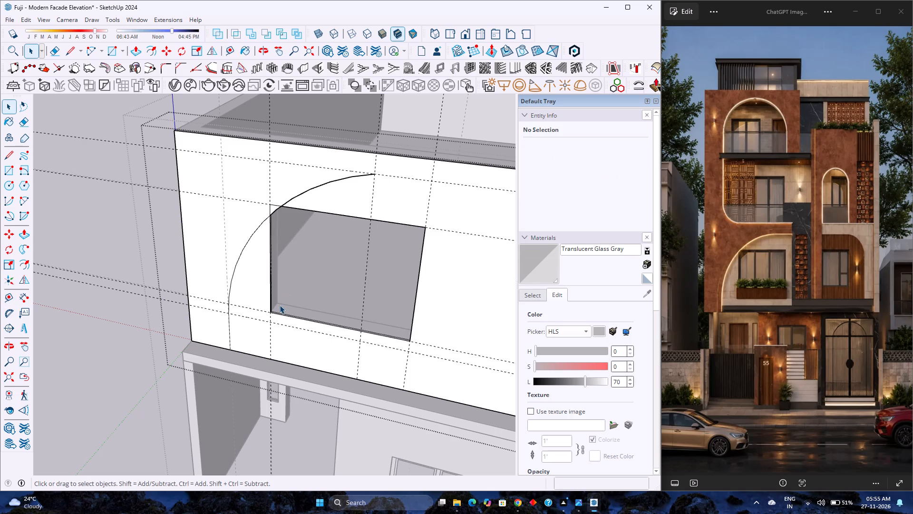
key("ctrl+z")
Erase the left window outline's vertical edges on both sides from the wall's front face.
key("e")
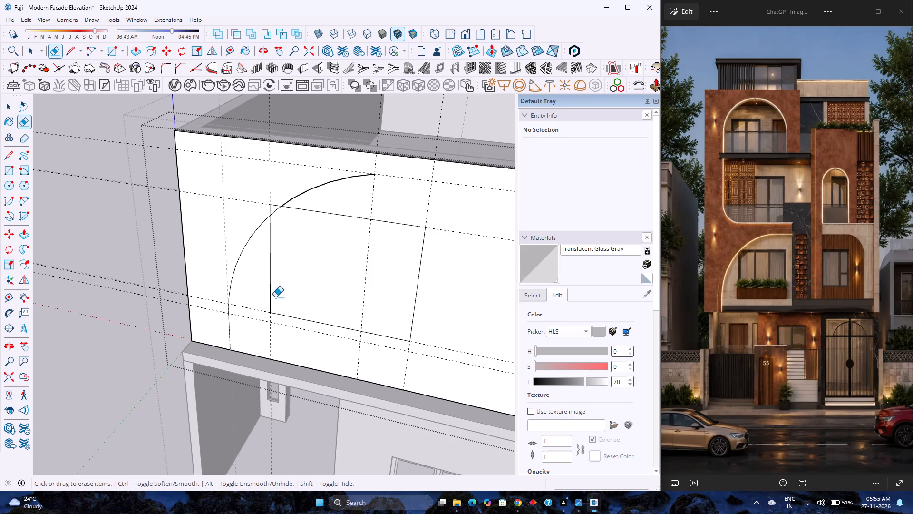
left_click_drag(274, 295, 269, 286)
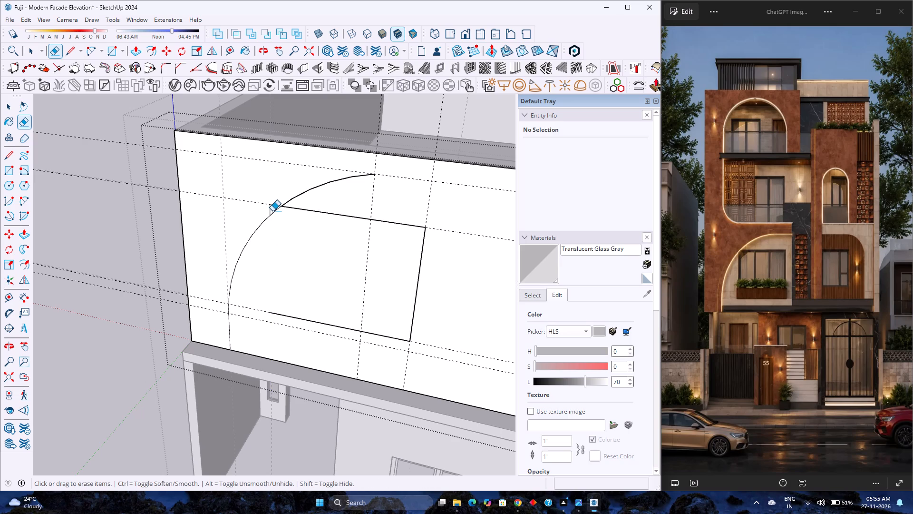
left_click(272, 210)
left_click(274, 205)
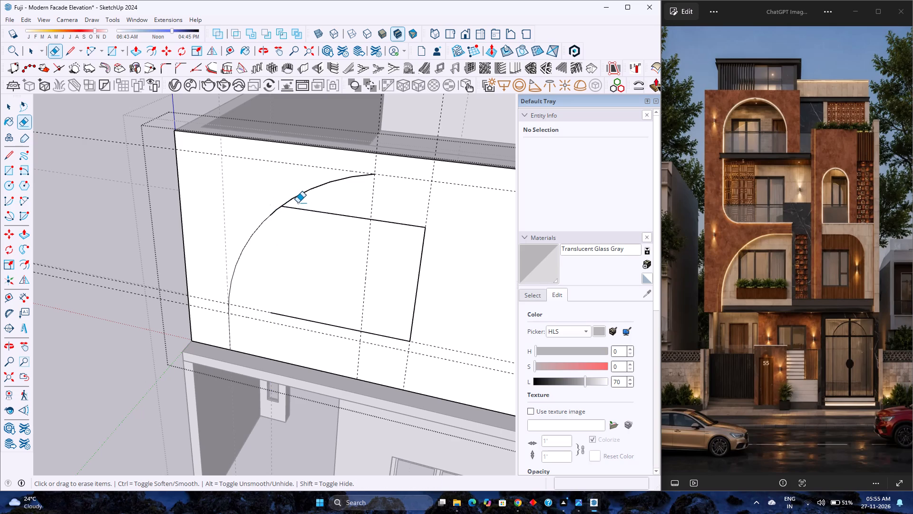
key("ctrl+z")
left_click_drag(305, 216, 308, 213)
left_click_drag(308, 213, 306, 224)
key("space")
key("e")
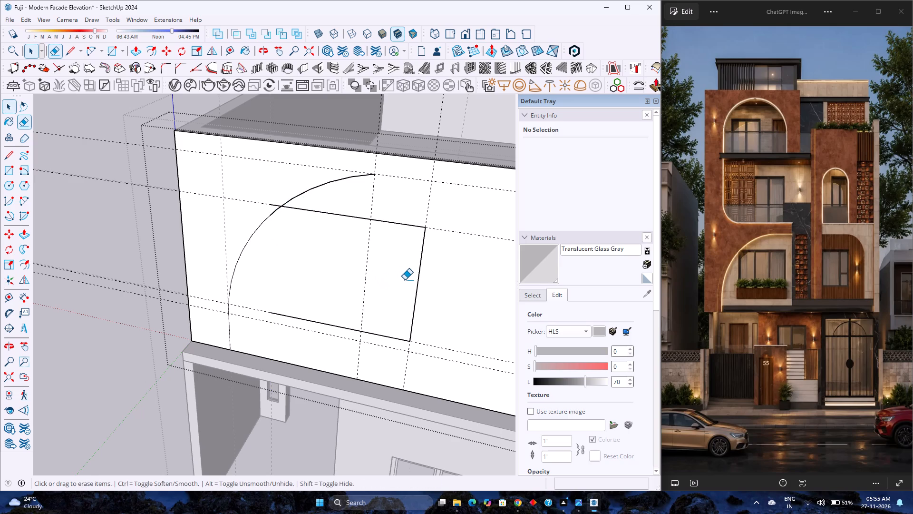
left_click_drag(407, 280, 418, 280)
Delete the left window outline's bottom and top edges, including the short stub outside the arc.
key("space")
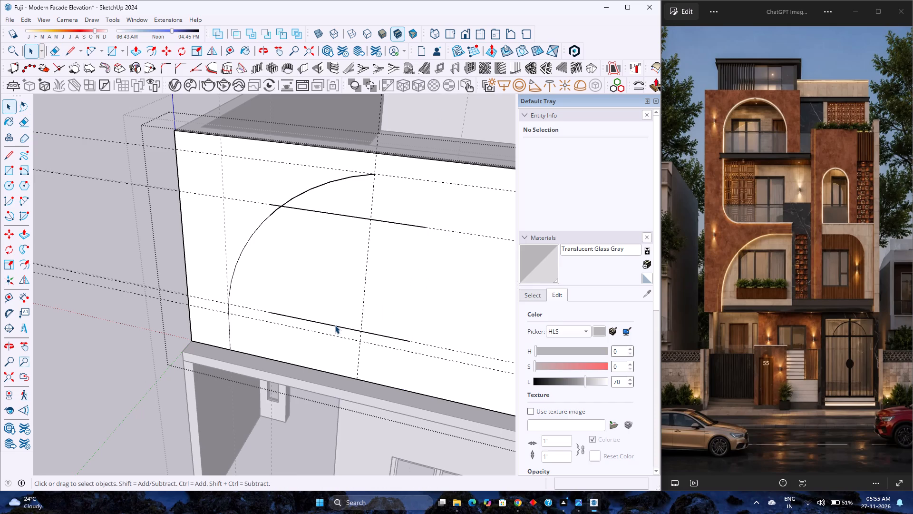
left_click(335, 325)
key("Delete")
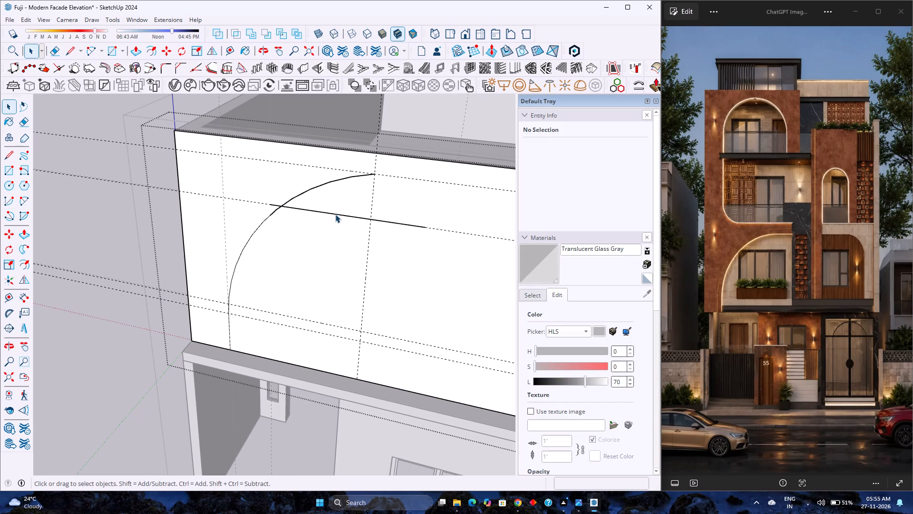
left_click(335, 214)
key("Delete")
left_click(274, 205)
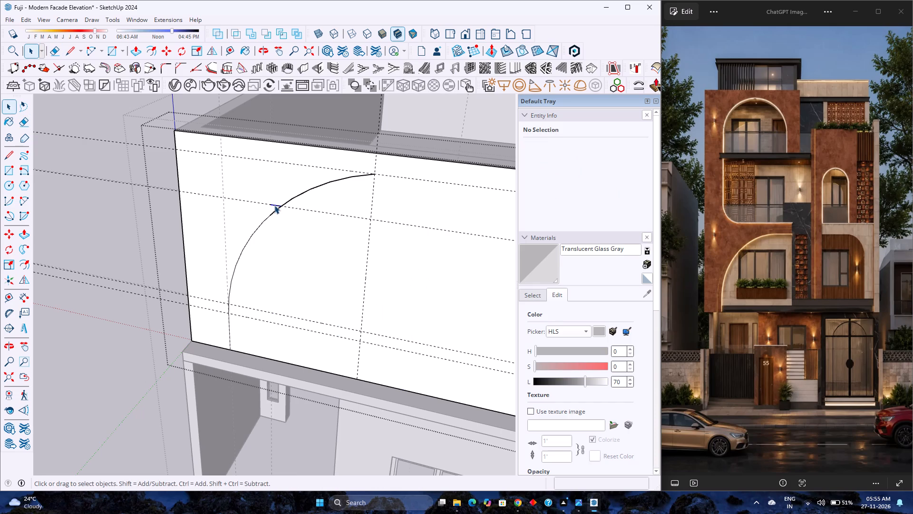
key("Delete")
left_click(275, 210)
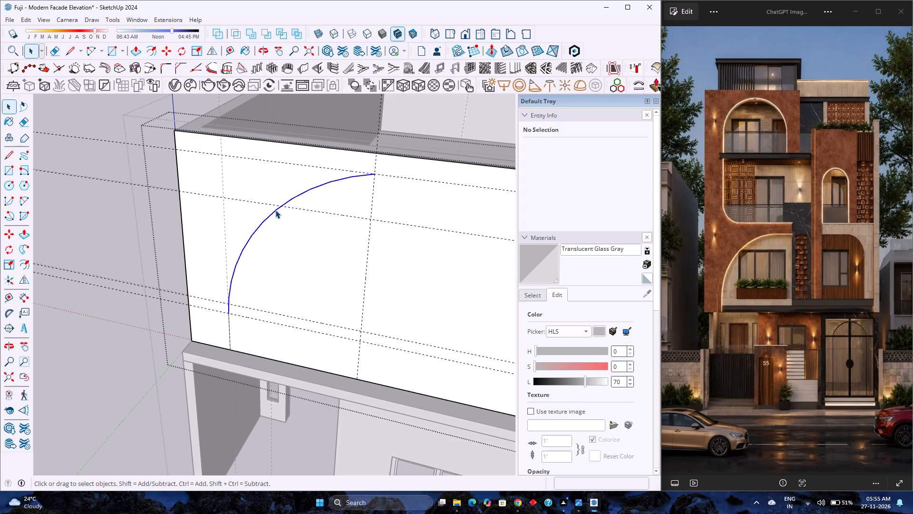
Draw a 2' 9" horizontal line from the arc's top end, continued by a 9" vertical line up to the wall's top edge.
key("l")
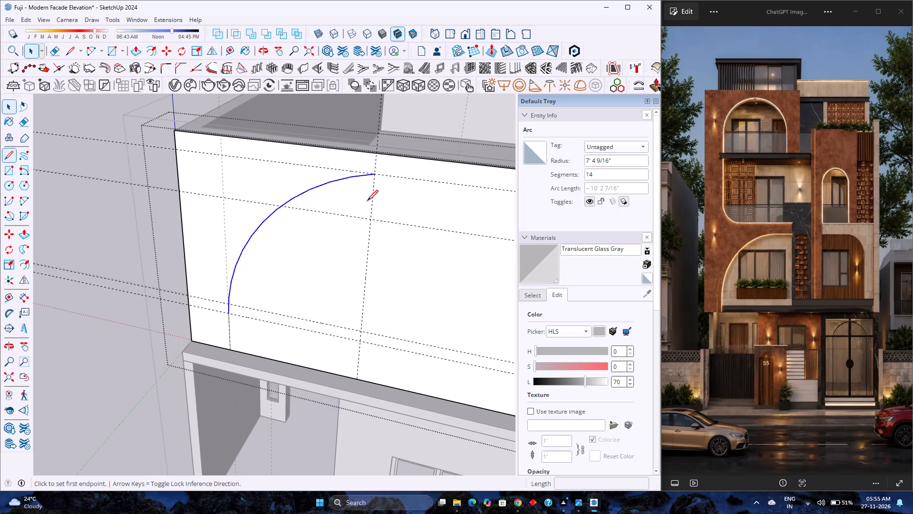
left_click(375, 173)
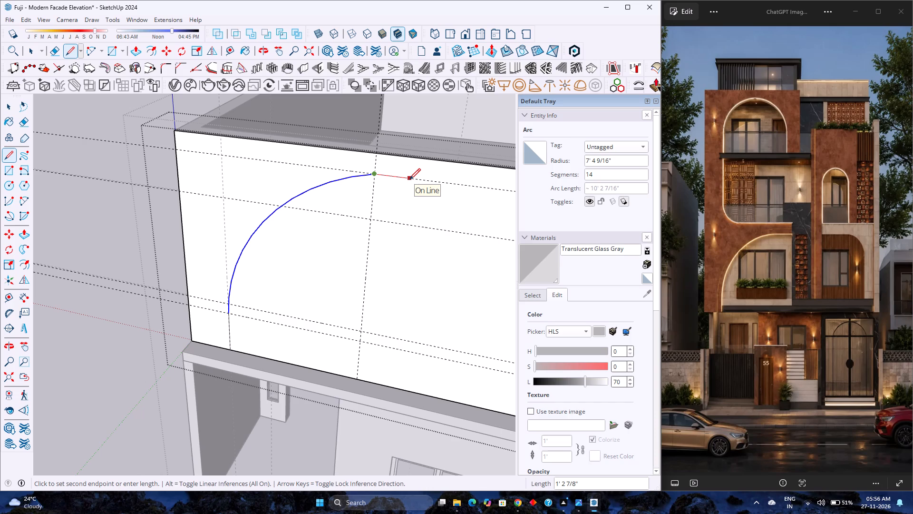
key("Right")
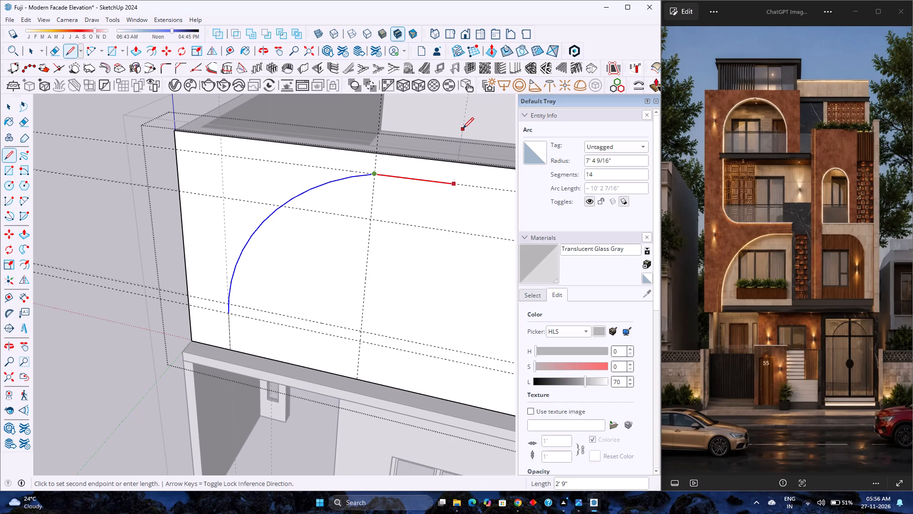
left_click(463, 128)
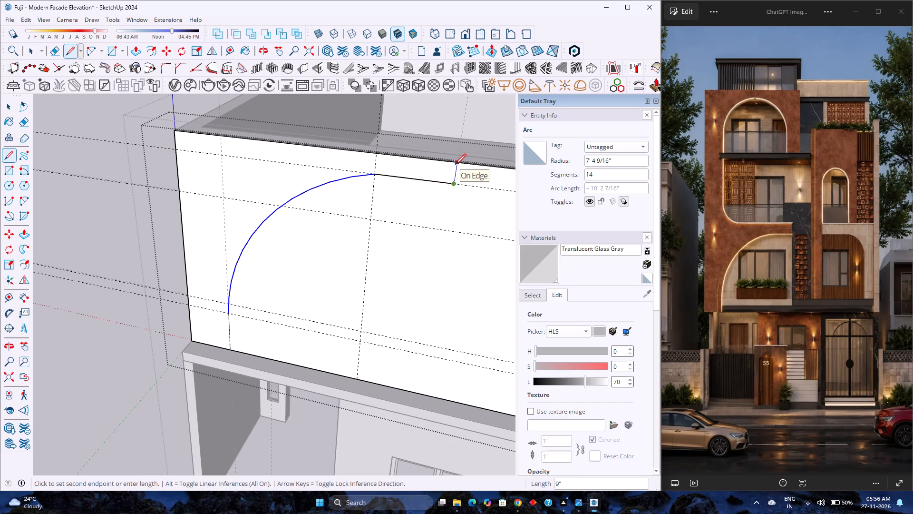
key("Up")
left_click(455, 165)
key("space")
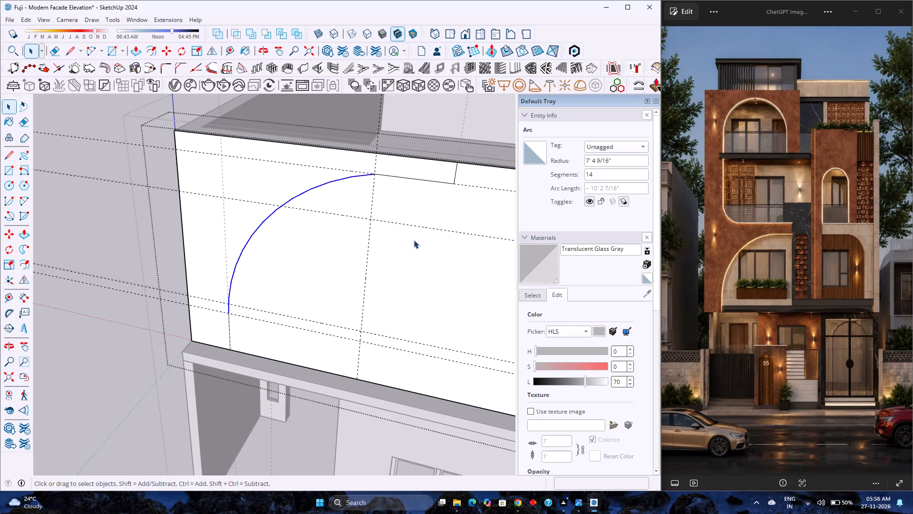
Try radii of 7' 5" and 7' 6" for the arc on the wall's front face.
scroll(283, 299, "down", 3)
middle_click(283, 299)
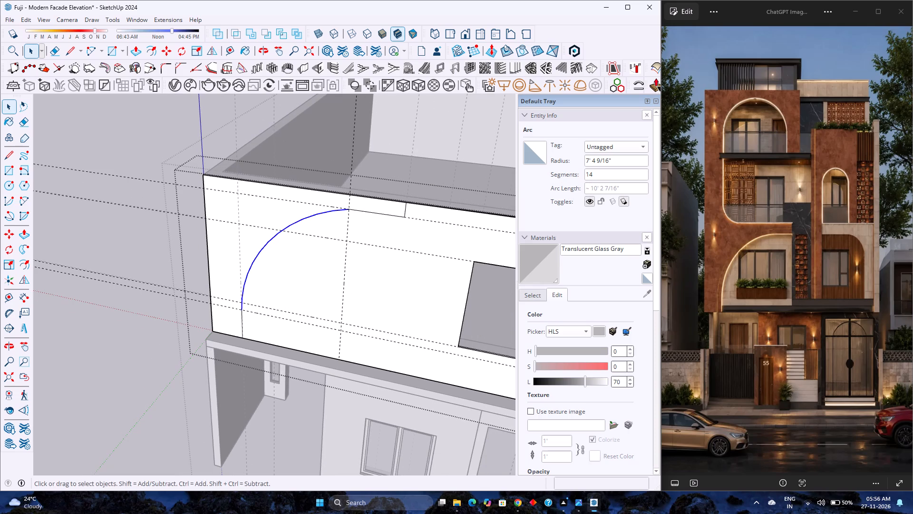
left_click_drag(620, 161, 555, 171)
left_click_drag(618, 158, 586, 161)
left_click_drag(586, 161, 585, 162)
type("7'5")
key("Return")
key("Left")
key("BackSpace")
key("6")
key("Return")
Set the arc's radius to 7'.
left_click_drag(601, 161, 578, 166)
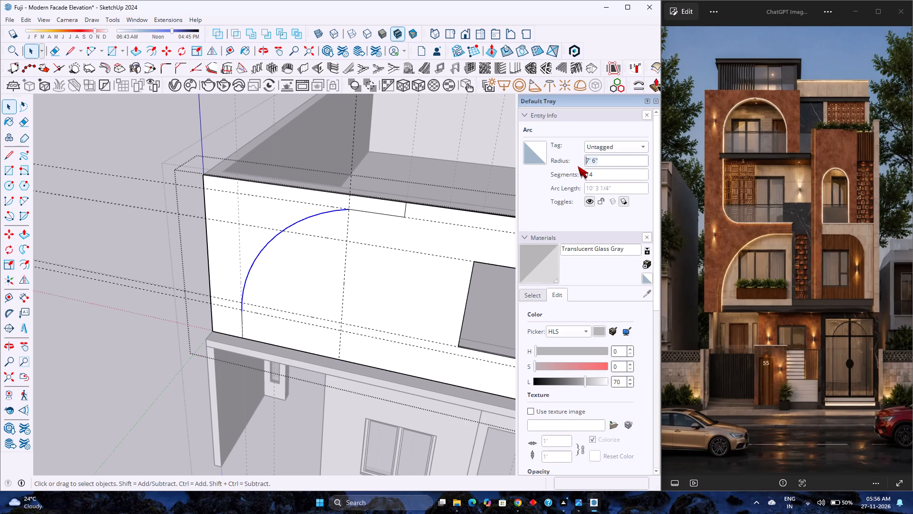
type("7'")
key("Return")
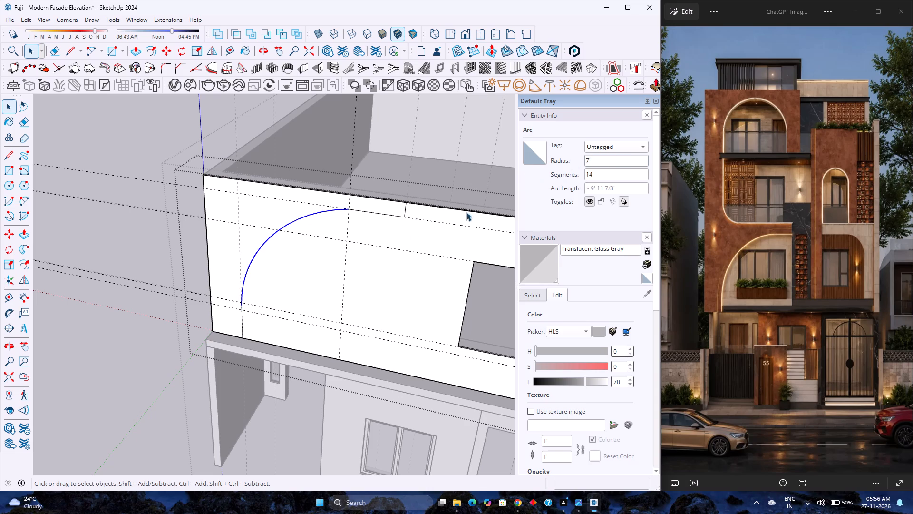
Set the radius of the arc on the upper-floor wall's front face to 6'.
scroll(357, 262, "down", 3)
middle_click_drag(305, 296, 365, 230)
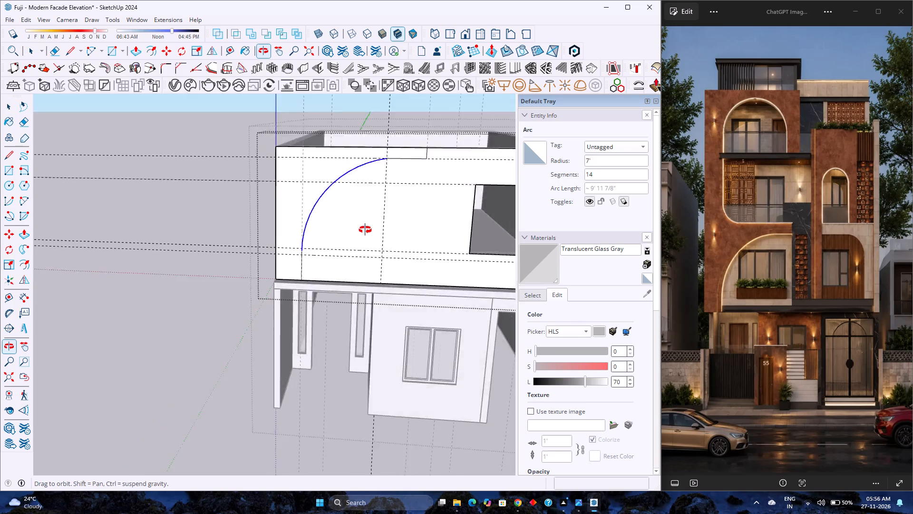
middle_click_drag(365, 230, 366, 220)
middle_click(366, 220)
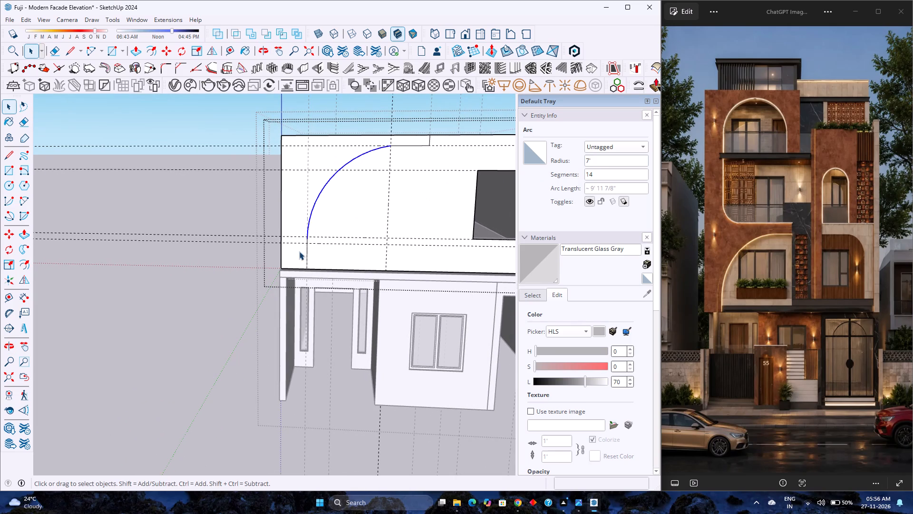
scroll(330, 230, "up", 6)
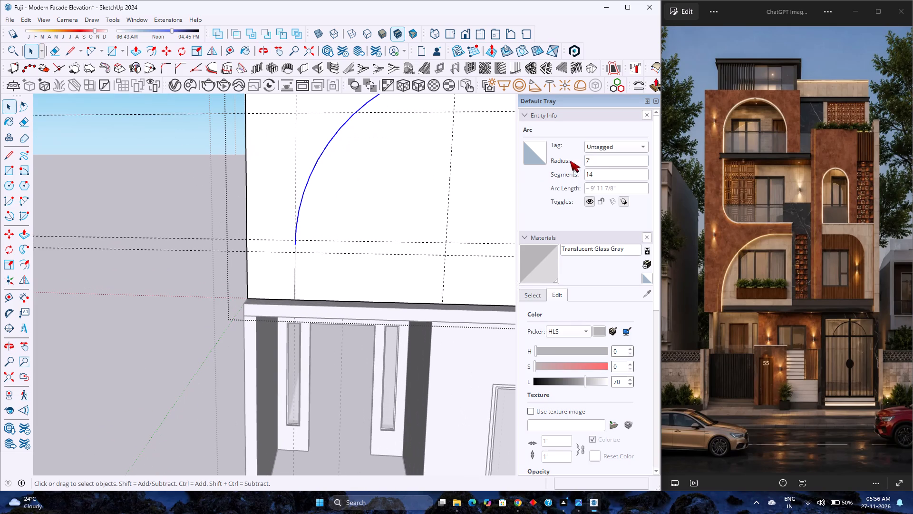
scroll(198, 324, "down", 4)
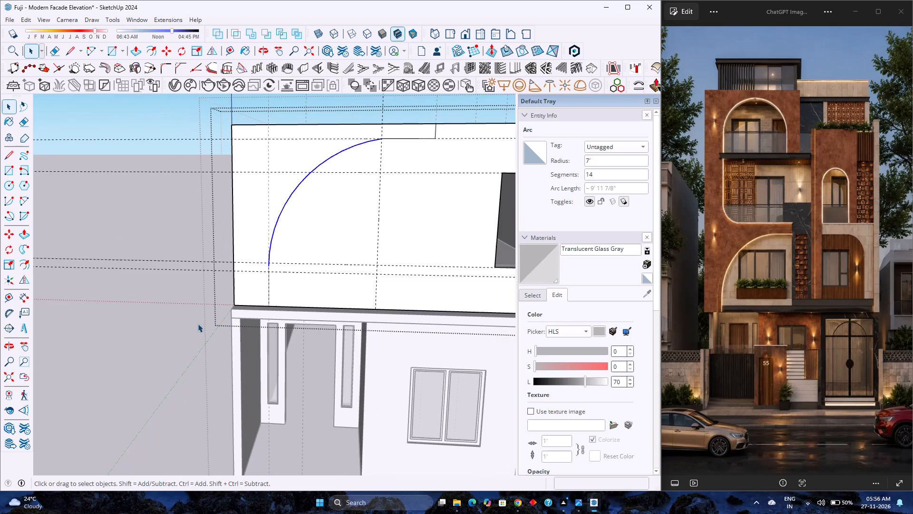
left_click(591, 161)
key("Left")
key("BackSpace")
key("6")
key("Return")
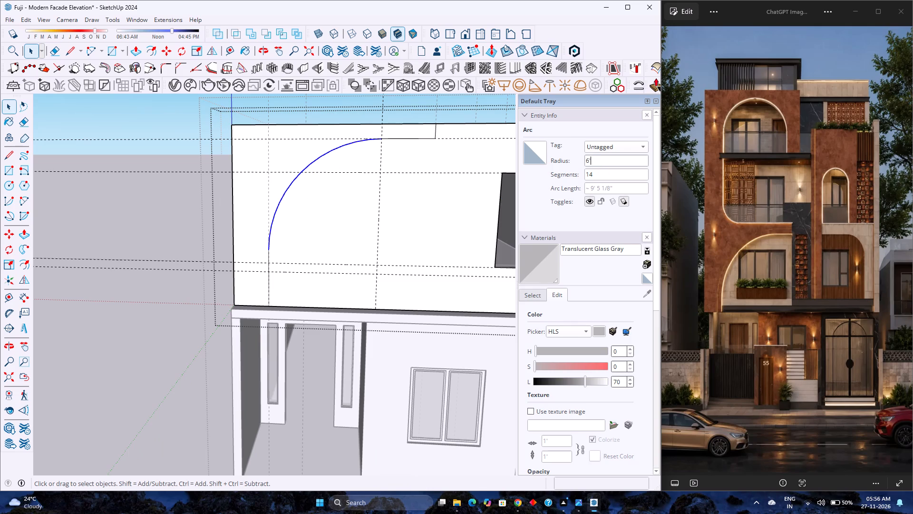
scroll(295, 235, "down", 2)
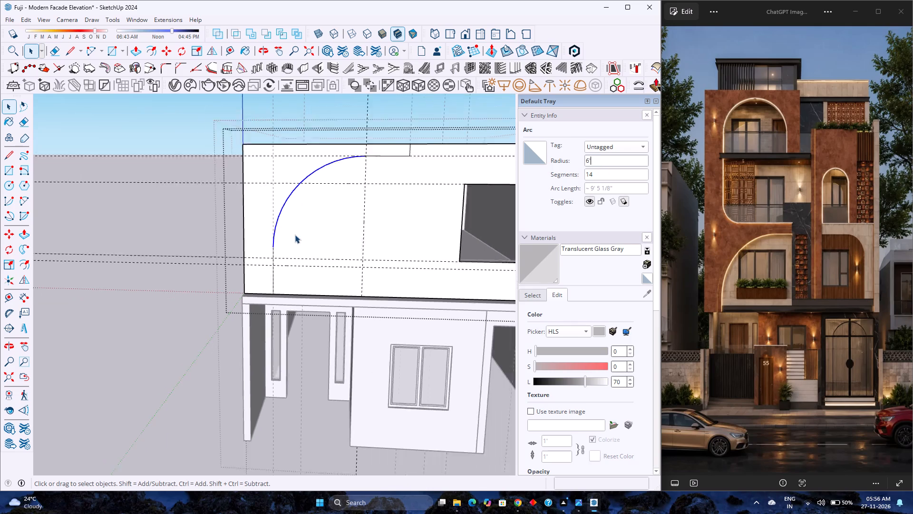
scroll(295, 235, "down", 1)
left_click(146, 338)
scroll(150, 332, "down", 3)
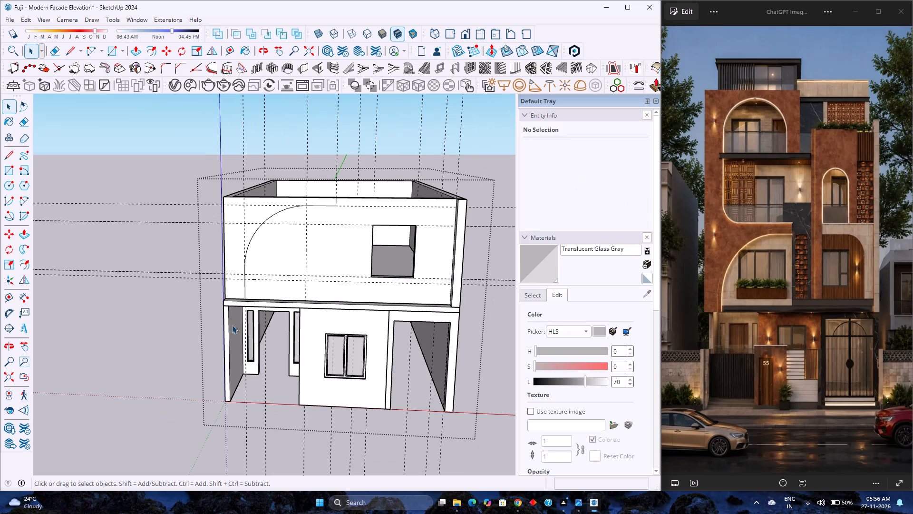
Examine the arc on the upper-floor wall and the vertical edge running from its lower end to the wall's base.
left_click(254, 235)
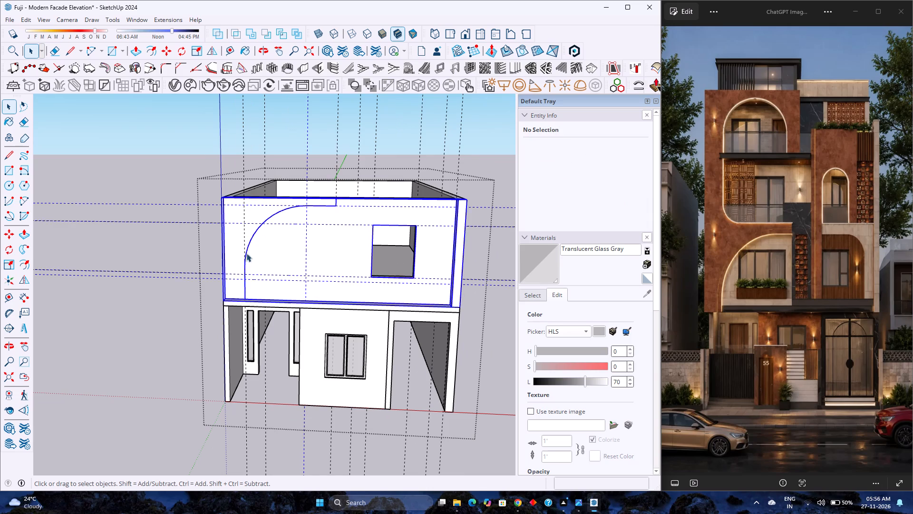
scroll(235, 291, "up", 3)
double_click(261, 215)
scroll(261, 215, "up", 2)
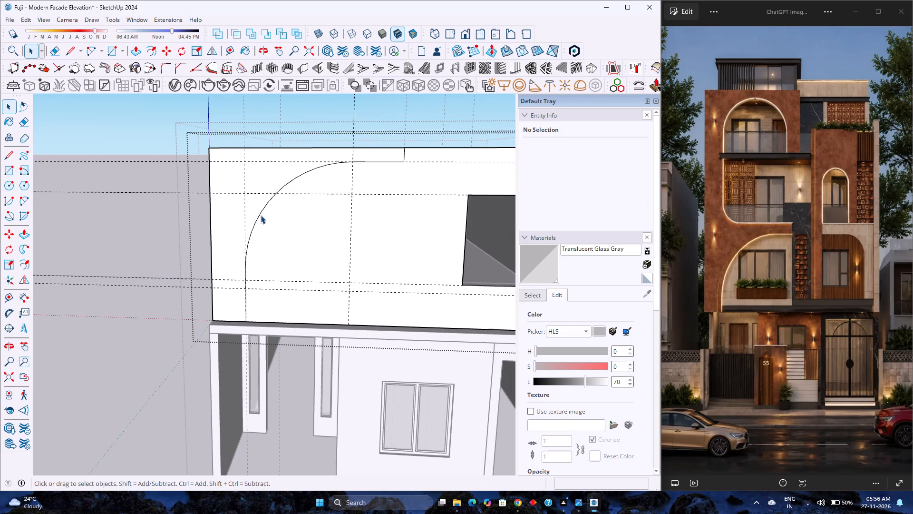
left_click(261, 212)
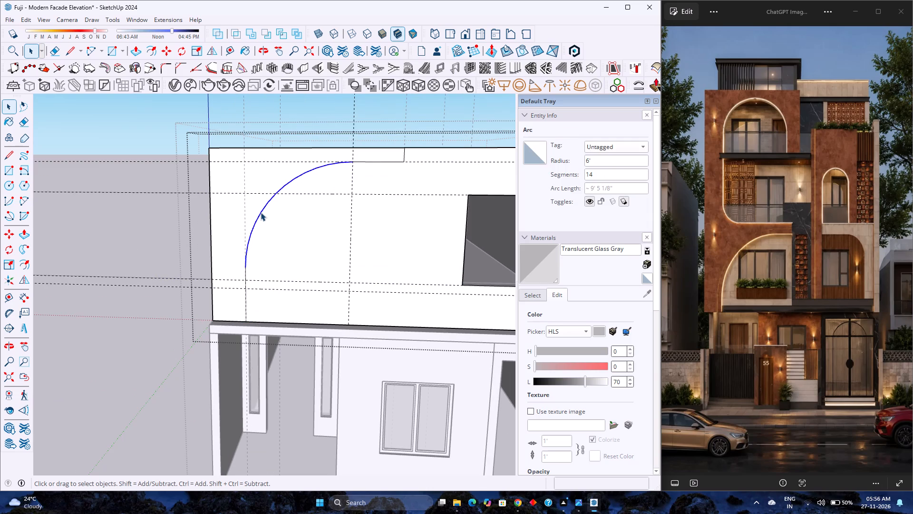
scroll(247, 303, "up", 6)
middle_click_drag(260, 285, 240, 304)
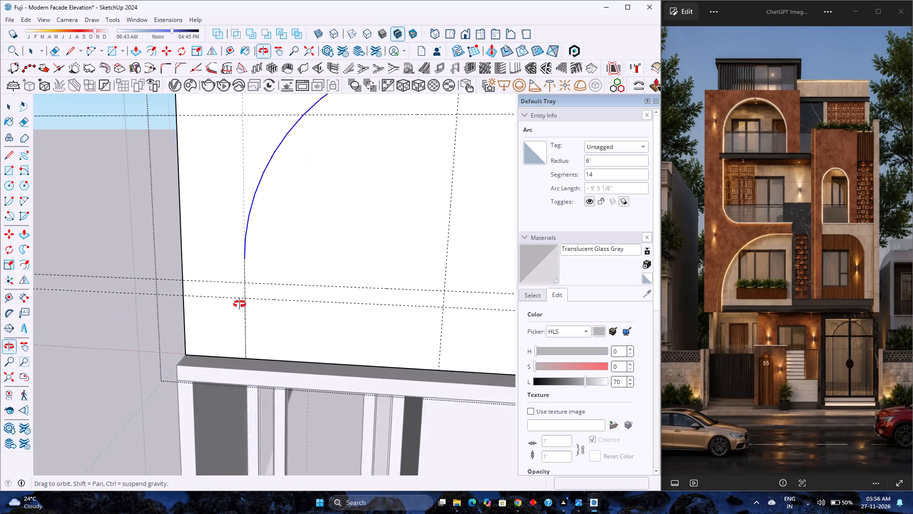
middle_click_drag(240, 304, 219, 348)
scroll(218, 348, "down", 2)
scroll(214, 304, "up", 3)
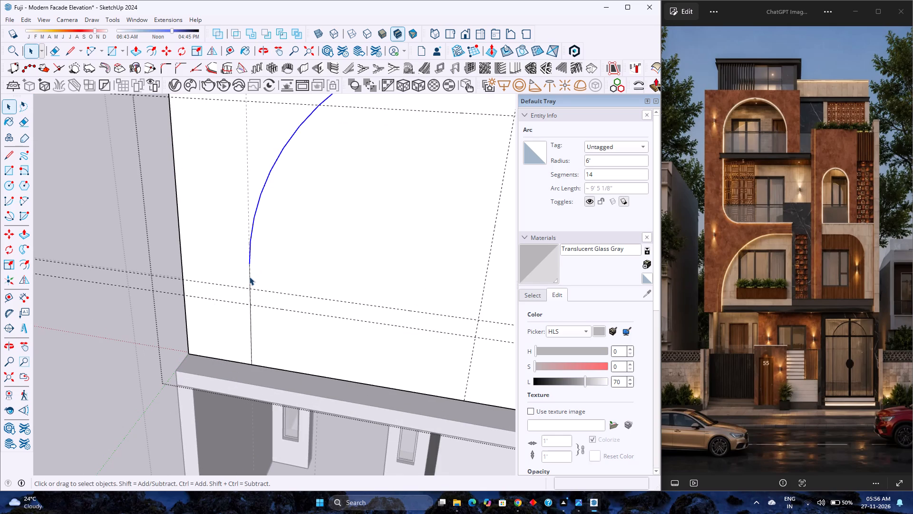
left_click(249, 277)
scroll(250, 300, "down", 2)
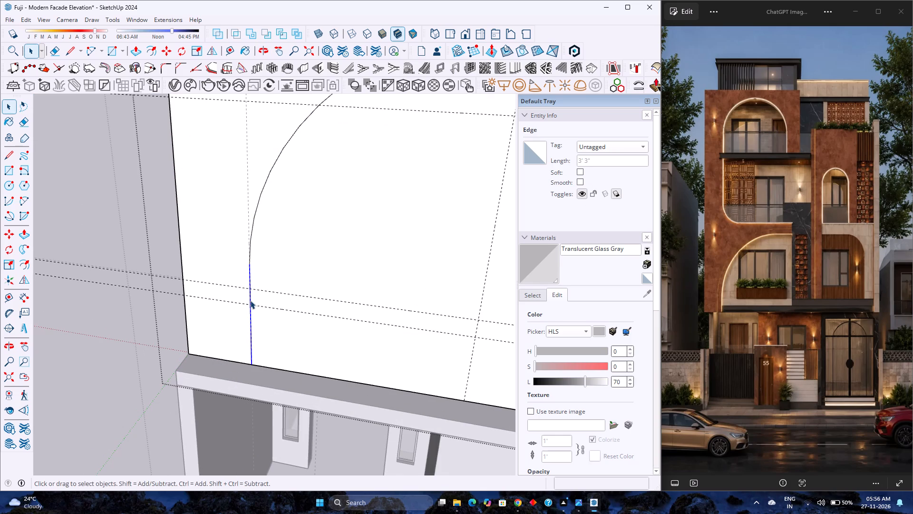
scroll(250, 300, "down", 10)
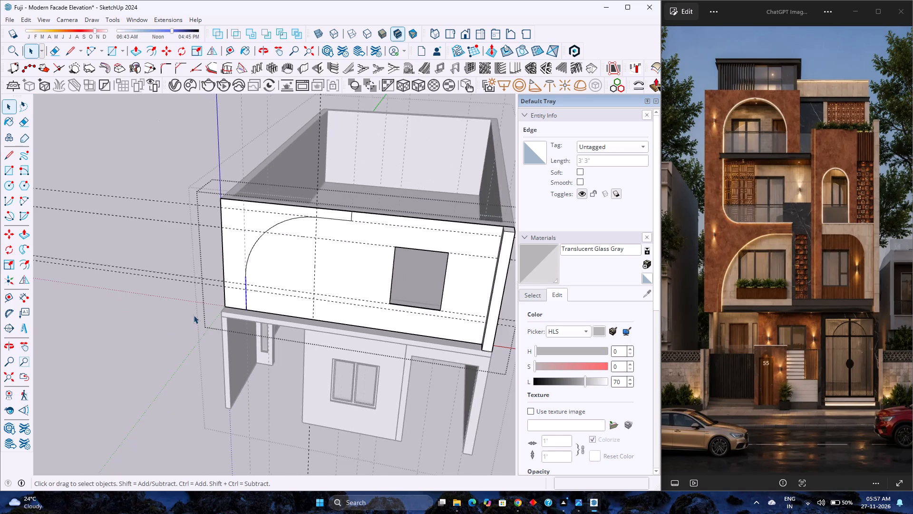
left_click(152, 336)
scroll(152, 335, "down", 6)
Save the model.
key("ctrl+s")
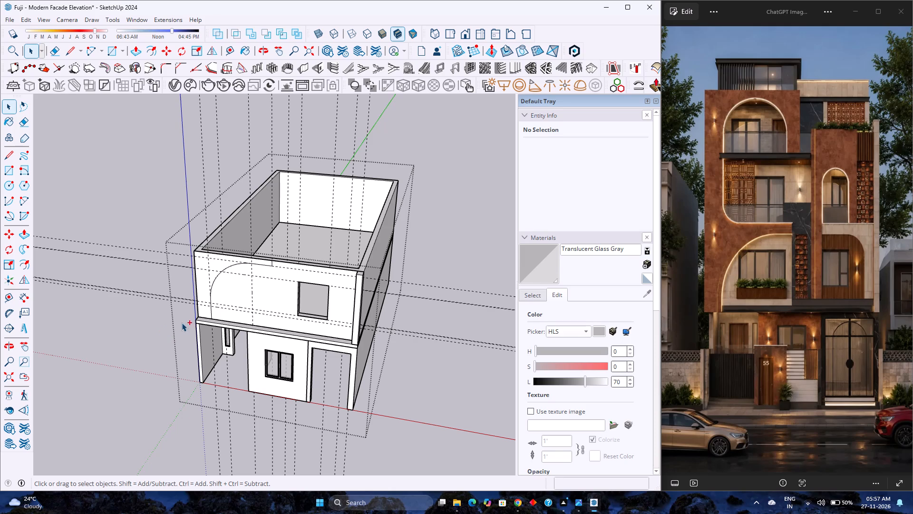
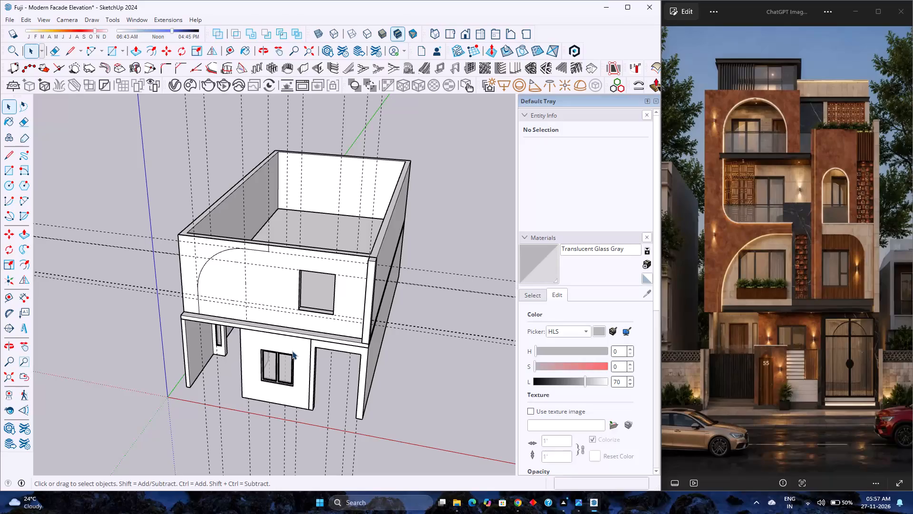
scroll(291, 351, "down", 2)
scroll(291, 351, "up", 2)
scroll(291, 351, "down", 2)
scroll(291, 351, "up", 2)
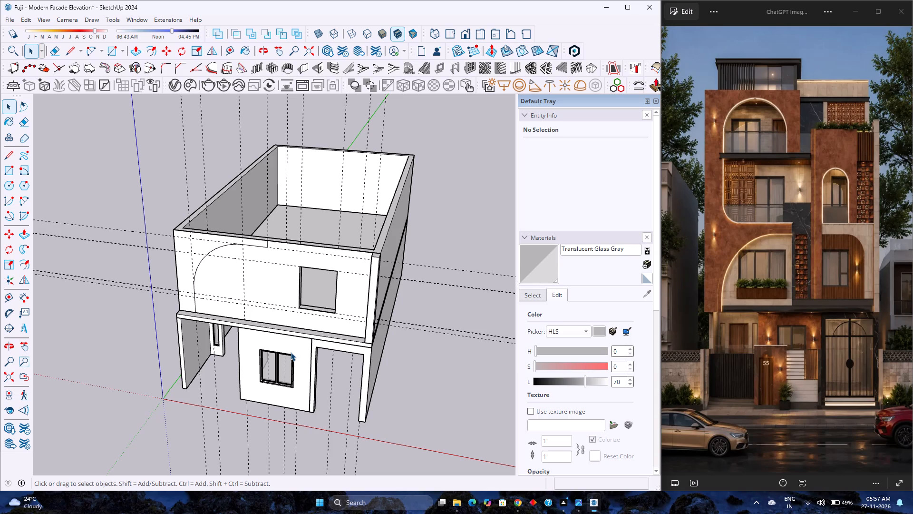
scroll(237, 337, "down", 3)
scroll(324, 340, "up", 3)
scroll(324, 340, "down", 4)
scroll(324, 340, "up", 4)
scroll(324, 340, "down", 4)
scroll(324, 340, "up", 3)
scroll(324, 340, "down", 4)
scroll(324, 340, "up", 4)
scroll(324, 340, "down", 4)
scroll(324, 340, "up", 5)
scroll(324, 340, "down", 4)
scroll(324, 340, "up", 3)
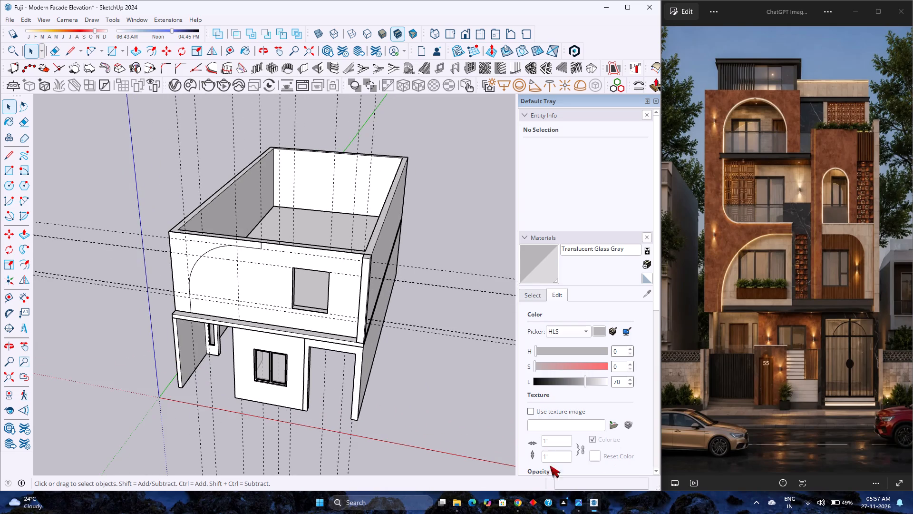
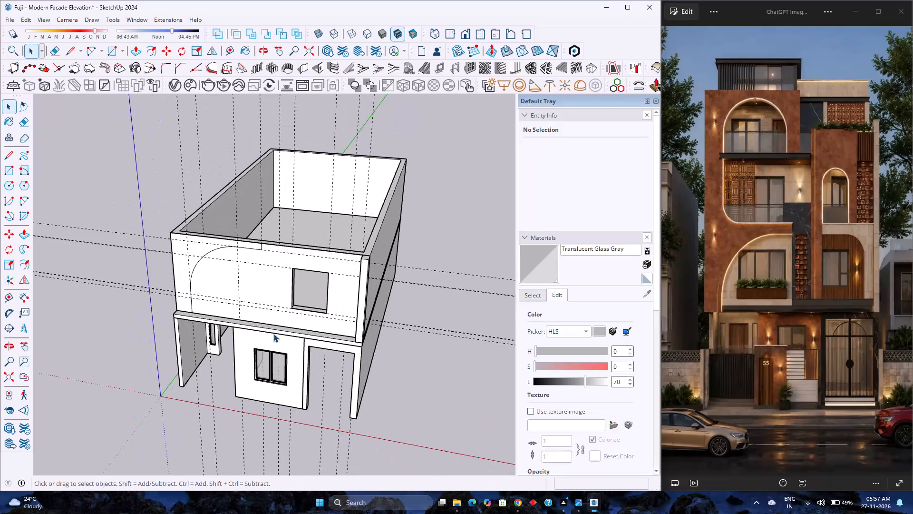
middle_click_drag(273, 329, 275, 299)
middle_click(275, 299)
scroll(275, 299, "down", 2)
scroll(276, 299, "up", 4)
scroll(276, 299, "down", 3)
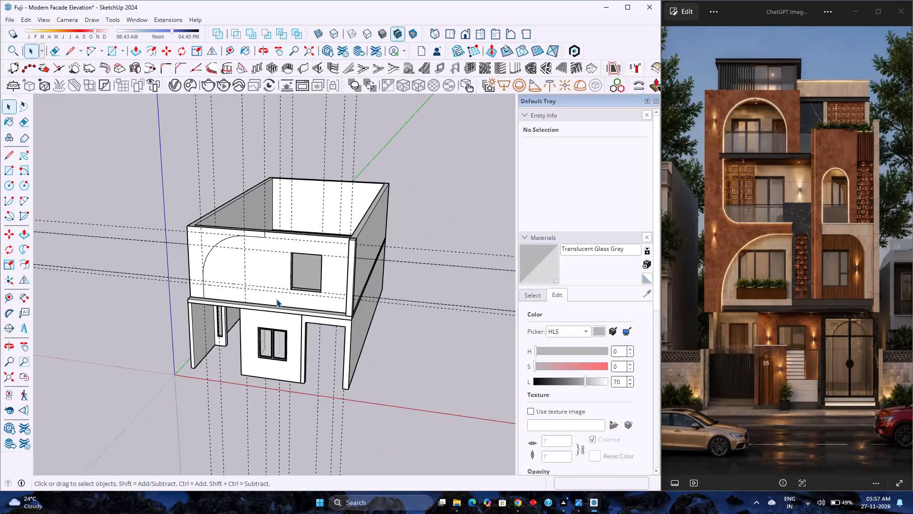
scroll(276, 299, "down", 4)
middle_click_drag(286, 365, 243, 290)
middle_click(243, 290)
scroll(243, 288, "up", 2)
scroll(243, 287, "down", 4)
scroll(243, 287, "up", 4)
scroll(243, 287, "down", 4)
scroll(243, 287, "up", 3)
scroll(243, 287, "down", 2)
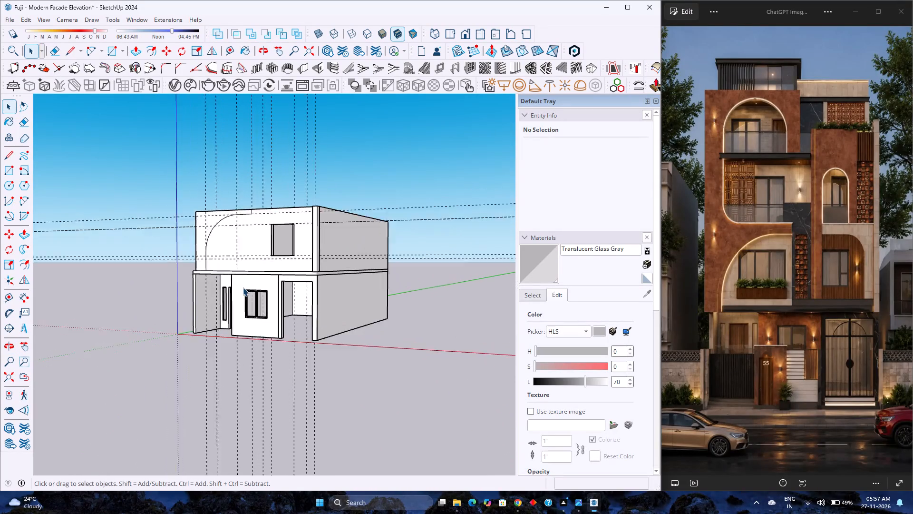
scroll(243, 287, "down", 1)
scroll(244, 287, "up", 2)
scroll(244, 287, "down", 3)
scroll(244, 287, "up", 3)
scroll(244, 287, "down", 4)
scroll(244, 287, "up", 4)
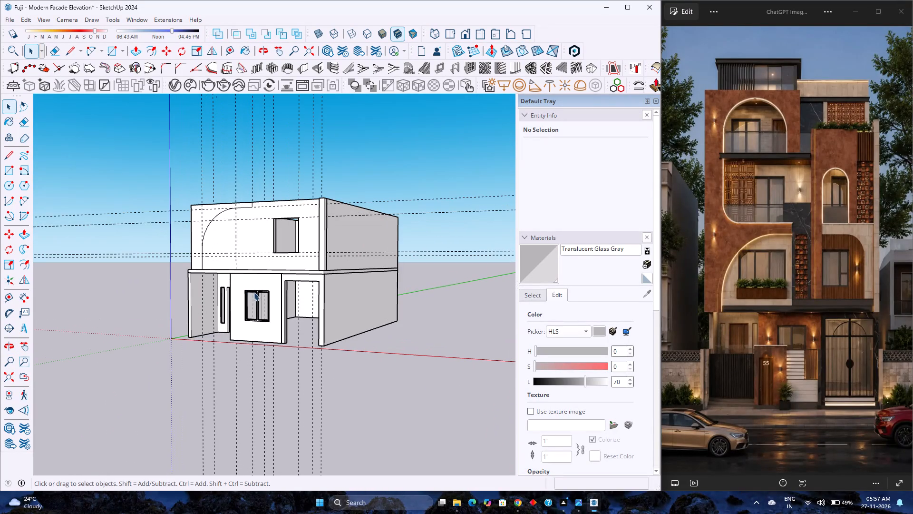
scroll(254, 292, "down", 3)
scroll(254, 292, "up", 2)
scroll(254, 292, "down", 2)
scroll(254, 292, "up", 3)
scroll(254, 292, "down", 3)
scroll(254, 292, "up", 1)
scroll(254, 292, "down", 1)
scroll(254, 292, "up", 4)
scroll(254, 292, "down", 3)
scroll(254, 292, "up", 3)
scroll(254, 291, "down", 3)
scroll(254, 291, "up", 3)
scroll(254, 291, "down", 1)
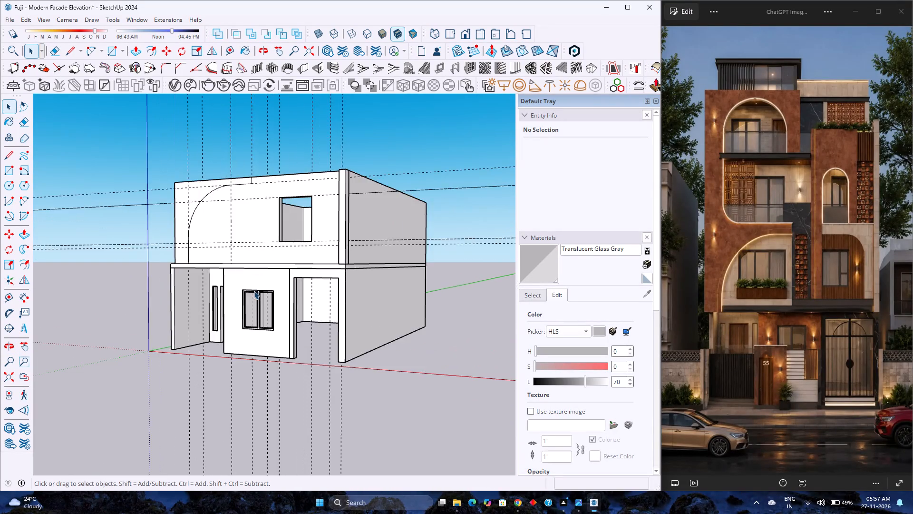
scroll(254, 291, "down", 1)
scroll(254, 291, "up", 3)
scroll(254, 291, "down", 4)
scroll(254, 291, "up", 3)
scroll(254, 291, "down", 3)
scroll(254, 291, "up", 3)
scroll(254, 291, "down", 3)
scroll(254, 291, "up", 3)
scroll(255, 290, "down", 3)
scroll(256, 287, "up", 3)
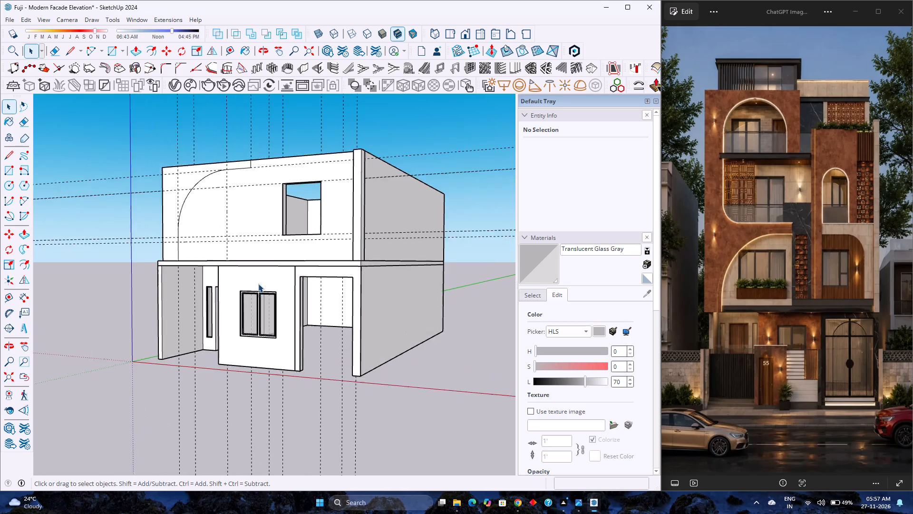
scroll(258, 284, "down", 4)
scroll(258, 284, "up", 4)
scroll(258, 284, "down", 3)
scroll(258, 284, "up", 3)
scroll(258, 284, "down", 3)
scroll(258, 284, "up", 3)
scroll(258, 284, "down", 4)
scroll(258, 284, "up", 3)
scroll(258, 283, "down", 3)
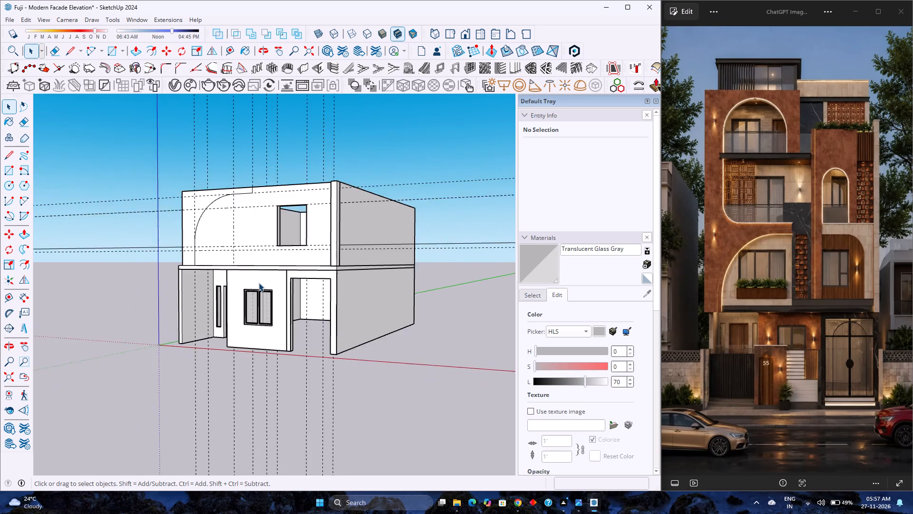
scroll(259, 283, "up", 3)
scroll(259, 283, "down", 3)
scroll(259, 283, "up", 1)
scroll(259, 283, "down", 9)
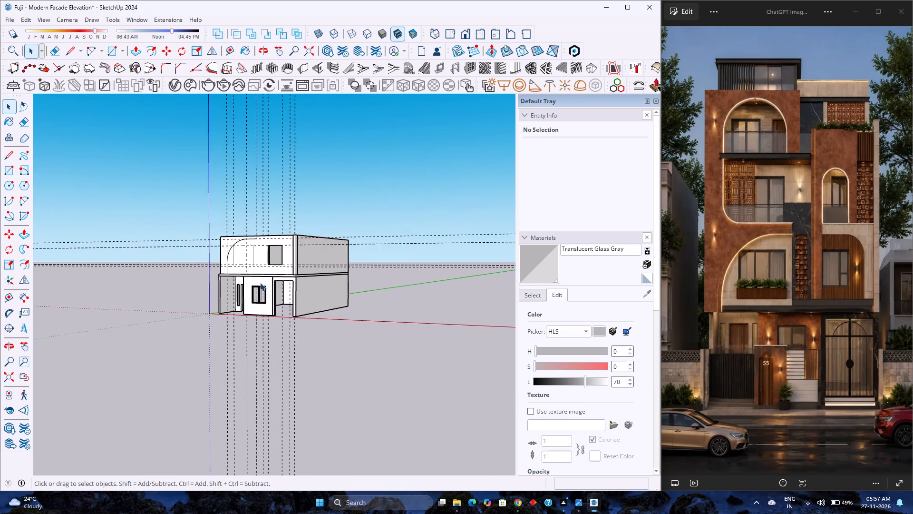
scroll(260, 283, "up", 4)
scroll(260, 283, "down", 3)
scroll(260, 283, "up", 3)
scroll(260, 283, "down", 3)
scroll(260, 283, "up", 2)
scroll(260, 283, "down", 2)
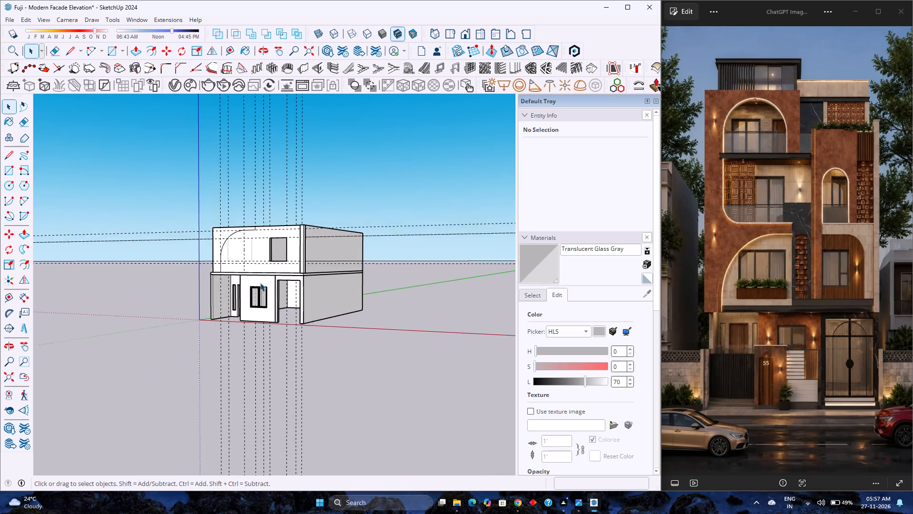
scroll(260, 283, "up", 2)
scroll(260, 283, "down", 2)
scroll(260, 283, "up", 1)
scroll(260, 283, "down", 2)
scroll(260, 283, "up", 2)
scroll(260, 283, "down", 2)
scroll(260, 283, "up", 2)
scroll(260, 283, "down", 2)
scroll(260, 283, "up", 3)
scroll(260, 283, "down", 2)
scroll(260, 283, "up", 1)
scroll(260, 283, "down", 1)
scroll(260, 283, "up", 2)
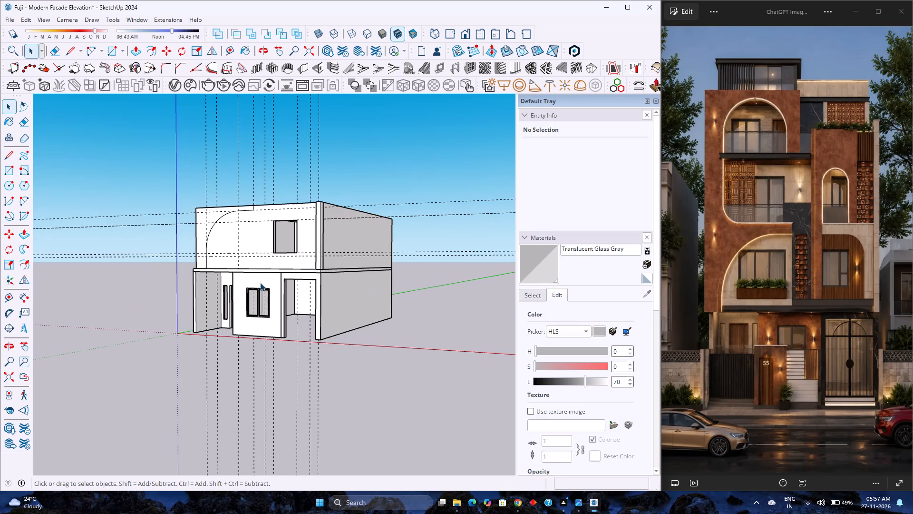
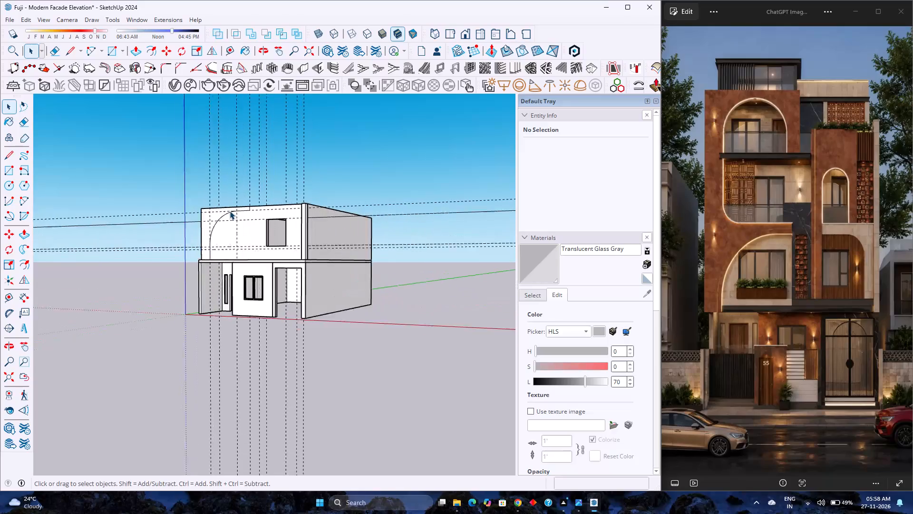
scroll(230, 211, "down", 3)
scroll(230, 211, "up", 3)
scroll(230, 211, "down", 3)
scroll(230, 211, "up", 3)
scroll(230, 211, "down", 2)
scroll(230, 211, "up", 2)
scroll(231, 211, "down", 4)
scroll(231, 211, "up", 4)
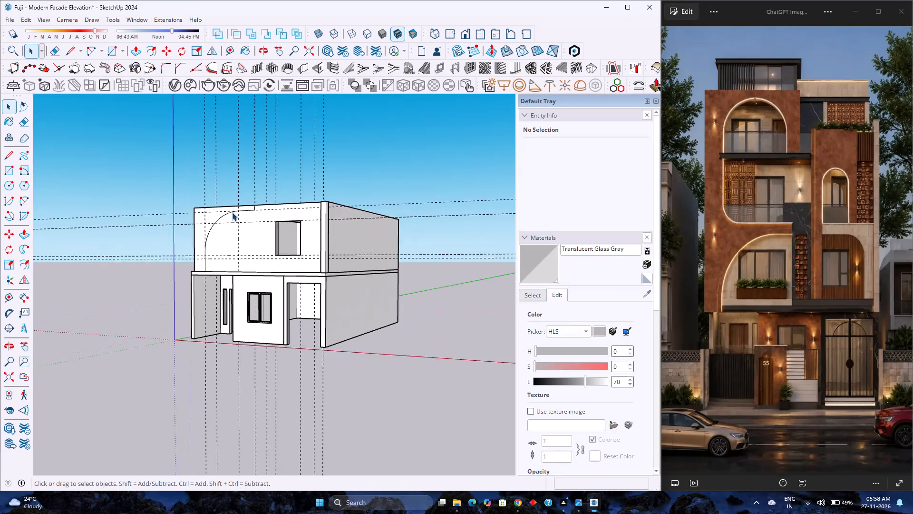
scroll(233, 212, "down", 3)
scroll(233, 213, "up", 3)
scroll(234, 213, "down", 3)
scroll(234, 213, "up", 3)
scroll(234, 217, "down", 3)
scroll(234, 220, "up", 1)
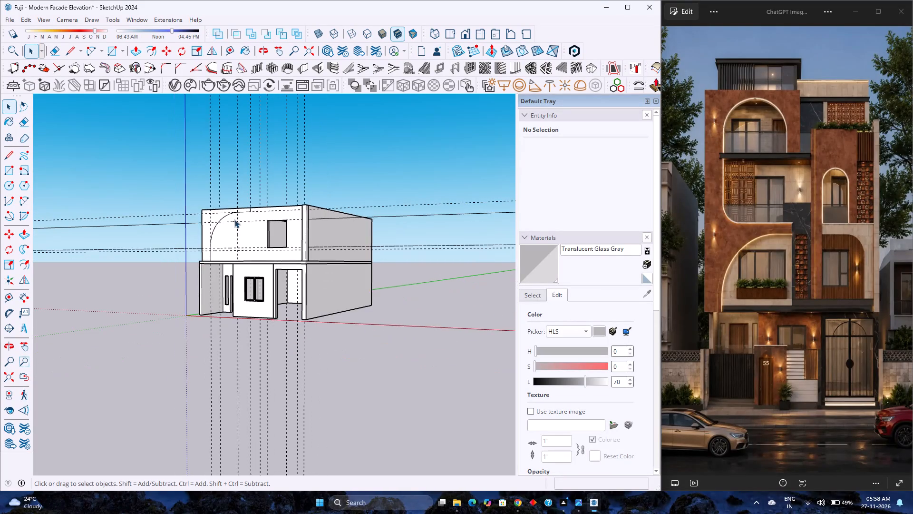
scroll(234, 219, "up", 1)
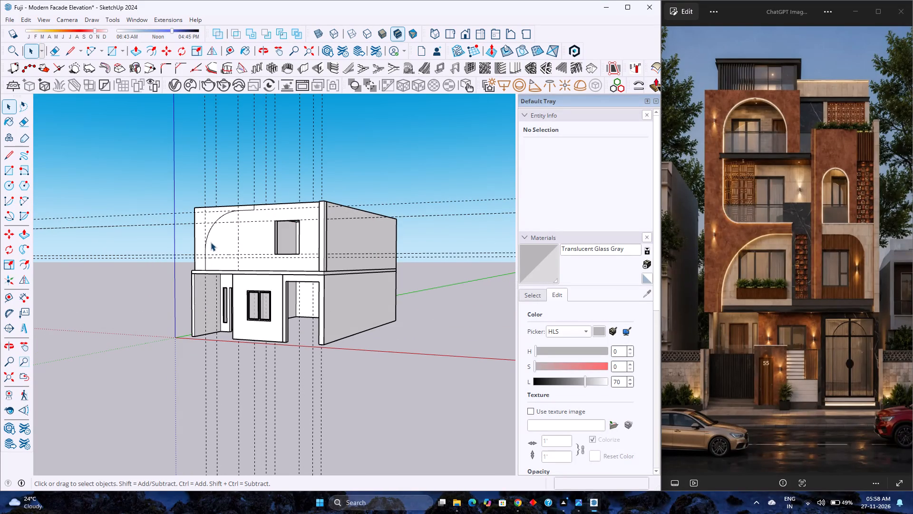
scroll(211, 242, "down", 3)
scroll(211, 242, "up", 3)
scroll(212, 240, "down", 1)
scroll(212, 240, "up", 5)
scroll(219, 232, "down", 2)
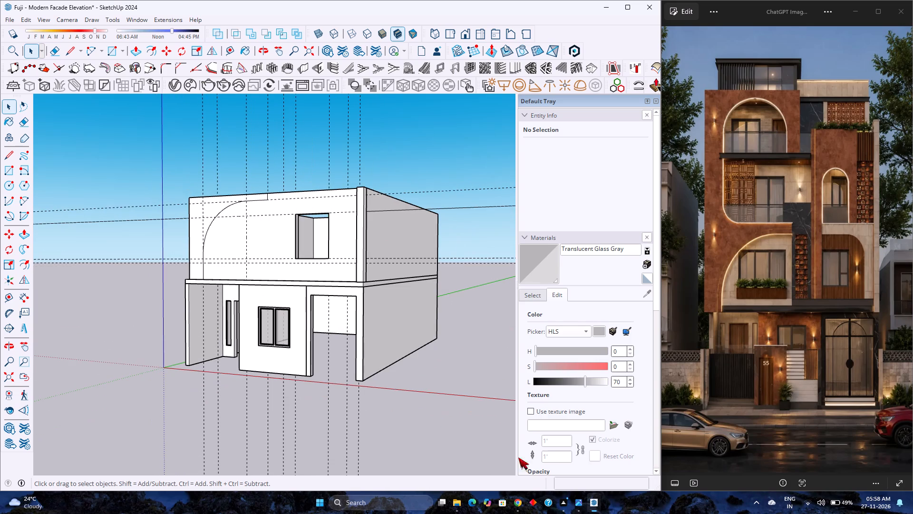
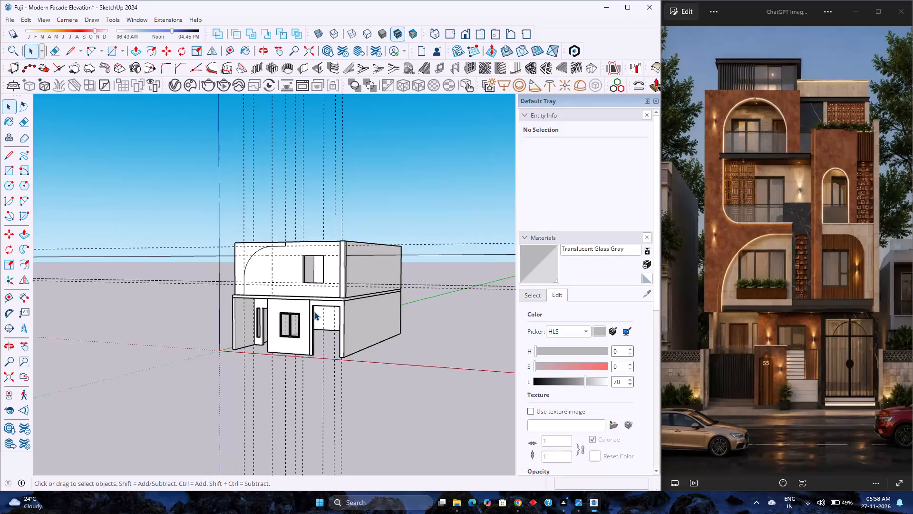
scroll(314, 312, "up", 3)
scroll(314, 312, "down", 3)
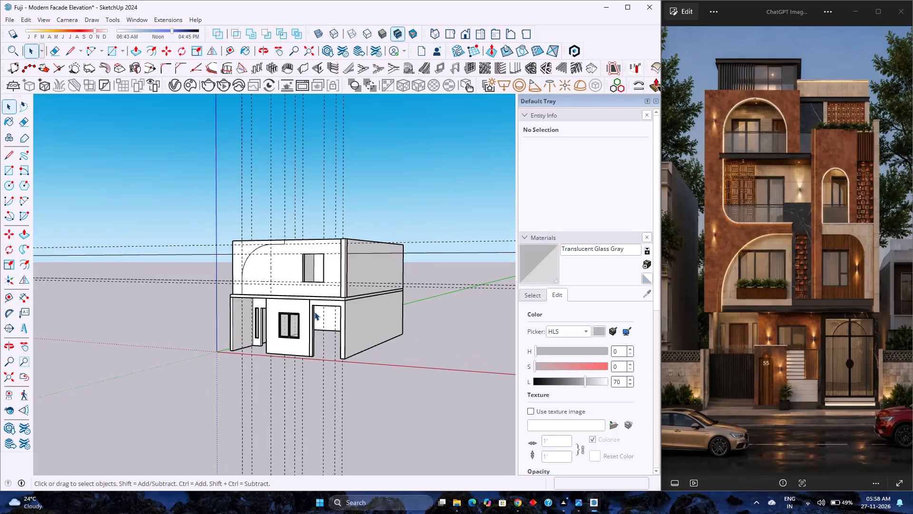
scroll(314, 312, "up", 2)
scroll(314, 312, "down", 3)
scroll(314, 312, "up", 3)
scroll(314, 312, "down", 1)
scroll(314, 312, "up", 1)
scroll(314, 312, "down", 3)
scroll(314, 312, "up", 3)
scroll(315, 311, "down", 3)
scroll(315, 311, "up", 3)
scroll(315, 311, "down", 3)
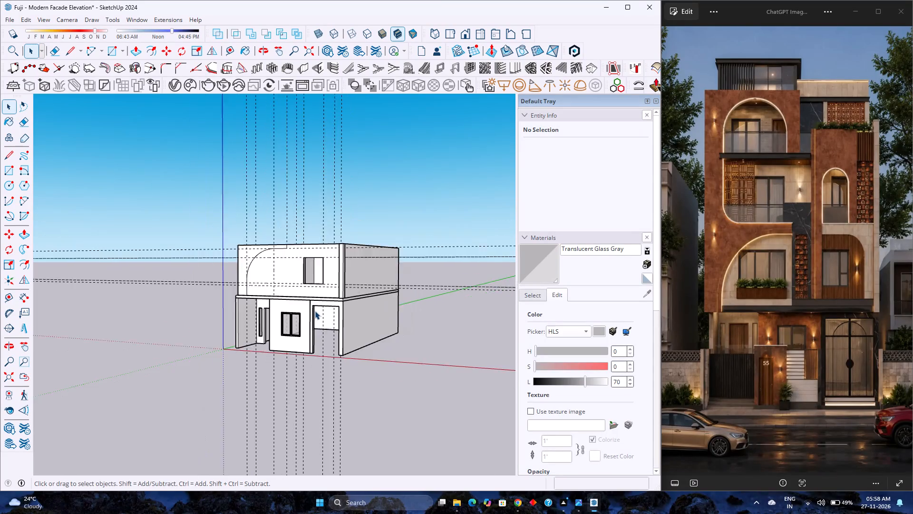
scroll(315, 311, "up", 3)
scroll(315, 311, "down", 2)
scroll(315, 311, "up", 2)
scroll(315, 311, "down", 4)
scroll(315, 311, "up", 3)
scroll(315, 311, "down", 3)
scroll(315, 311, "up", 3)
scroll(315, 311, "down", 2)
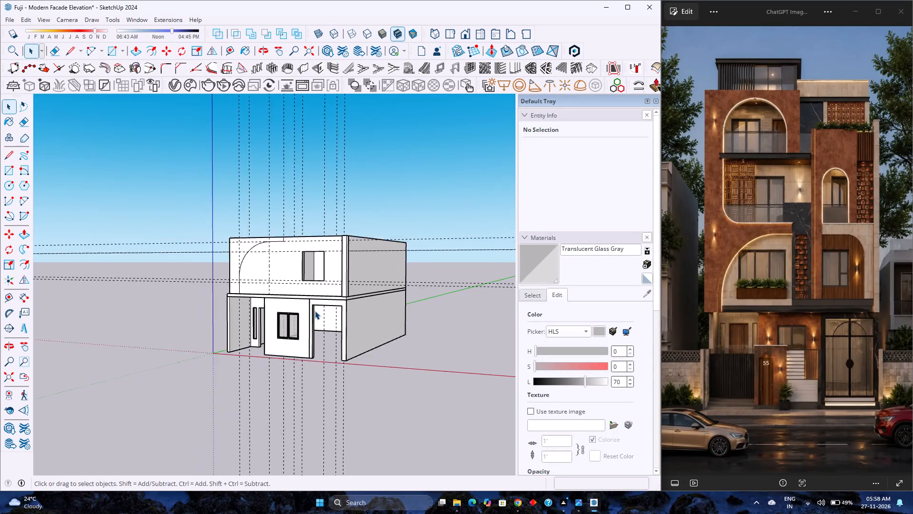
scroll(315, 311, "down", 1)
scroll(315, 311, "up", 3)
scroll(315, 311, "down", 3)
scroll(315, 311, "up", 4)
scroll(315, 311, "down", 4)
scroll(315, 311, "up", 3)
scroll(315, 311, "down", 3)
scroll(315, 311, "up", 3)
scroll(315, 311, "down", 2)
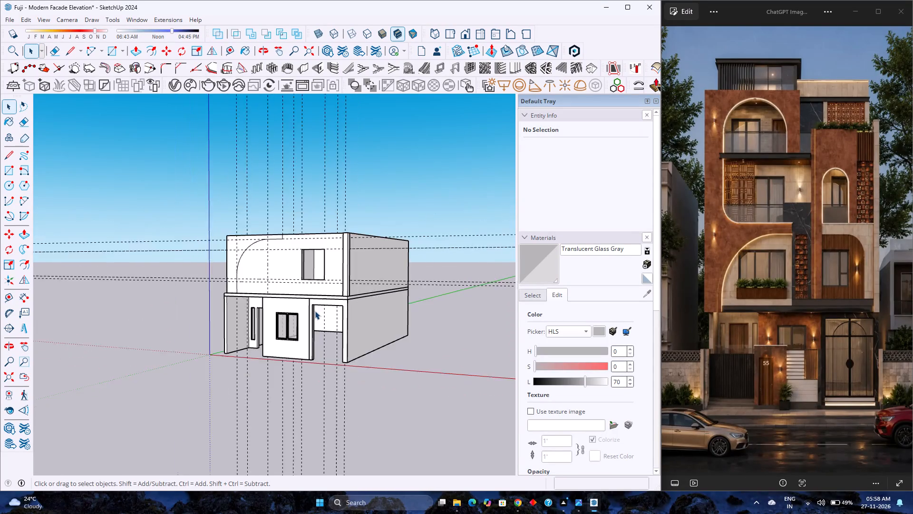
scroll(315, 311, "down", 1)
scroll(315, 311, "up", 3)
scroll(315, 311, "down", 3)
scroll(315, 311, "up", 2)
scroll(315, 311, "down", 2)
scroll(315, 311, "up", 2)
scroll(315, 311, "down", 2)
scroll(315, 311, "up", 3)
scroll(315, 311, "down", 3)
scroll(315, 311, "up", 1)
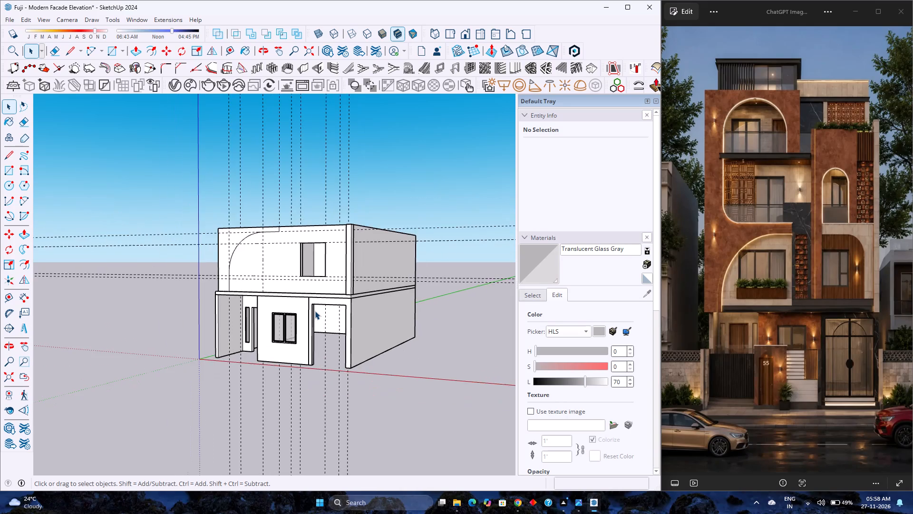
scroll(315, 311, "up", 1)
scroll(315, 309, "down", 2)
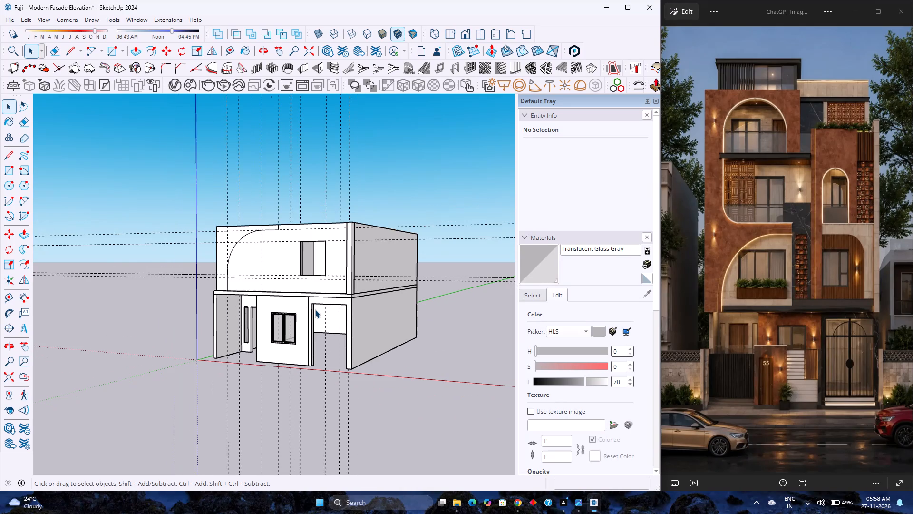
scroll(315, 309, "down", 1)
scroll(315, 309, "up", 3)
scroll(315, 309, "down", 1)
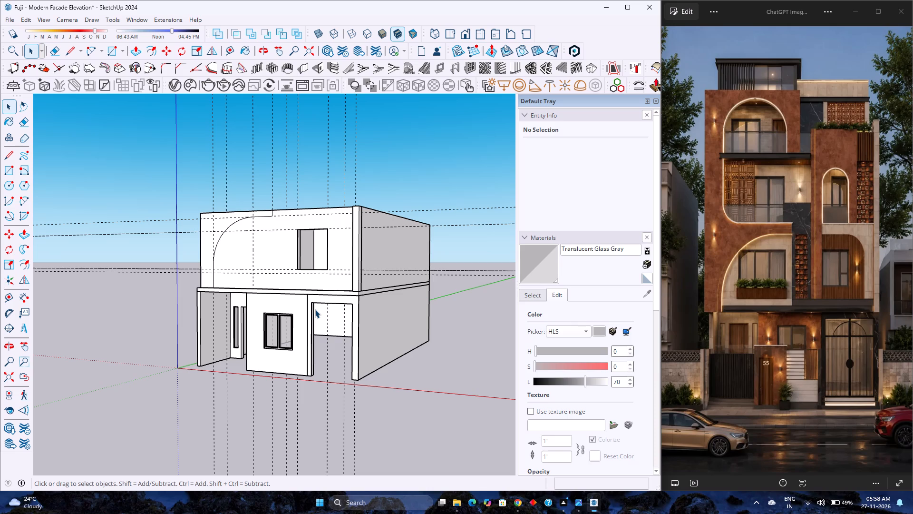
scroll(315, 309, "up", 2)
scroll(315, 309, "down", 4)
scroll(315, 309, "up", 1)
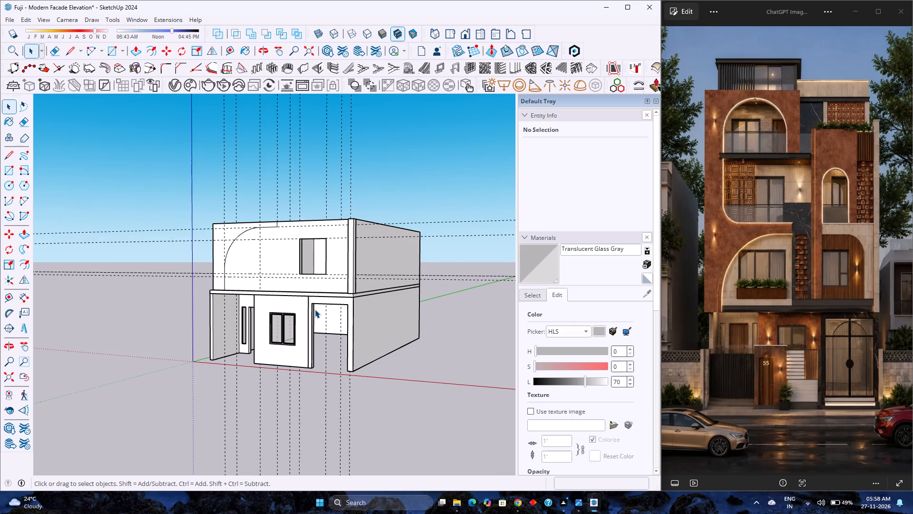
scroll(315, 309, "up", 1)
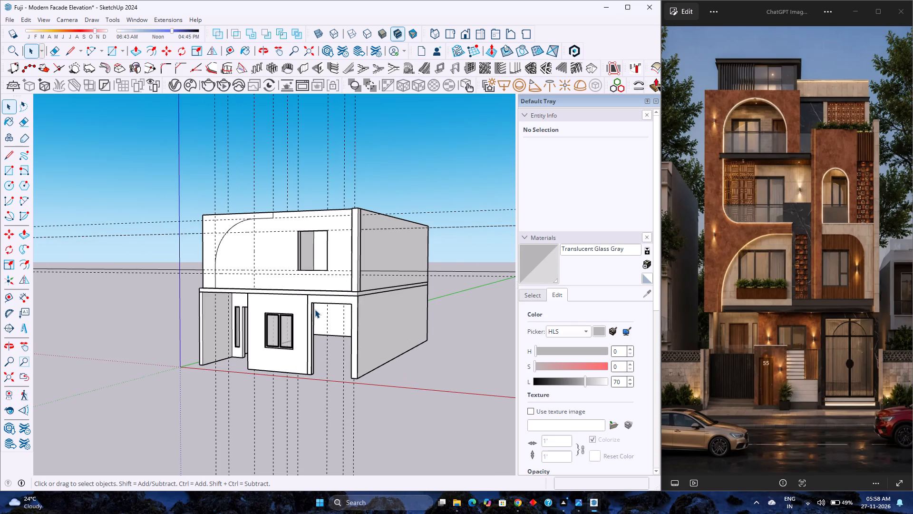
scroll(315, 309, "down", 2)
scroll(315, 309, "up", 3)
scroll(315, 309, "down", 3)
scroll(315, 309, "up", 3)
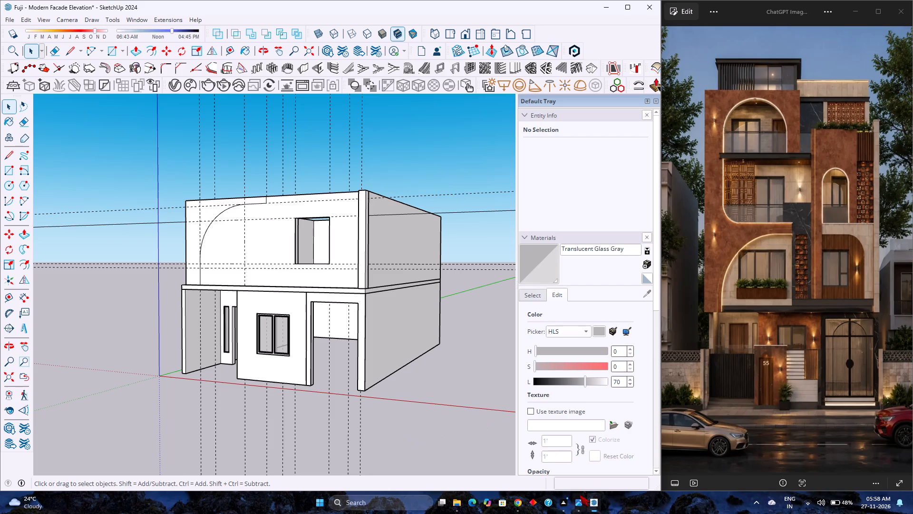
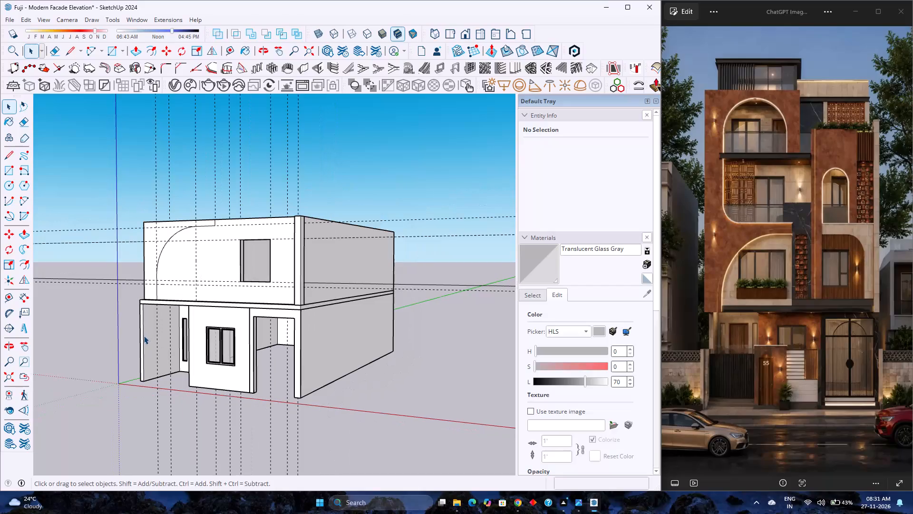
Examine the arched outline on the upper-floor front wall from several angles.
scroll(208, 286, "up", 4)
scroll(214, 313, "down", 6)
scroll(214, 313, "up", 5)
scroll(210, 319, "down", 3)
scroll(210, 319, "up", 4)
scroll(209, 319, "down", 4)
scroll(209, 319, "up", 4)
scroll(209, 319, "down", 5)
scroll(209, 319, "up", 5)
scroll(180, 227, "up", 4)
middle_click(180, 227)
middle_click_drag(180, 227, 219, 272)
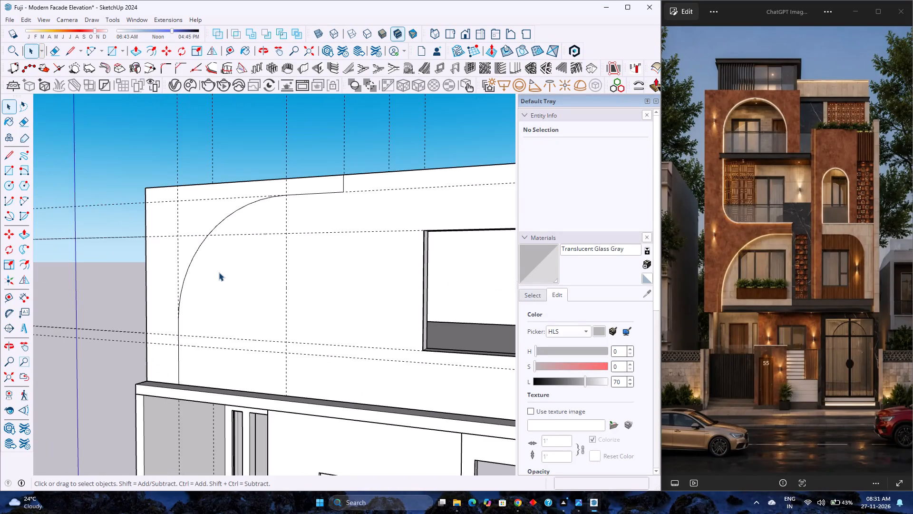
scroll(215, 267, "down", 4)
scroll(215, 267, "up", 4)
scroll(214, 267, "down", 3)
middle_click_drag(214, 267, 229, 366)
scroll(209, 326, "down", 10)
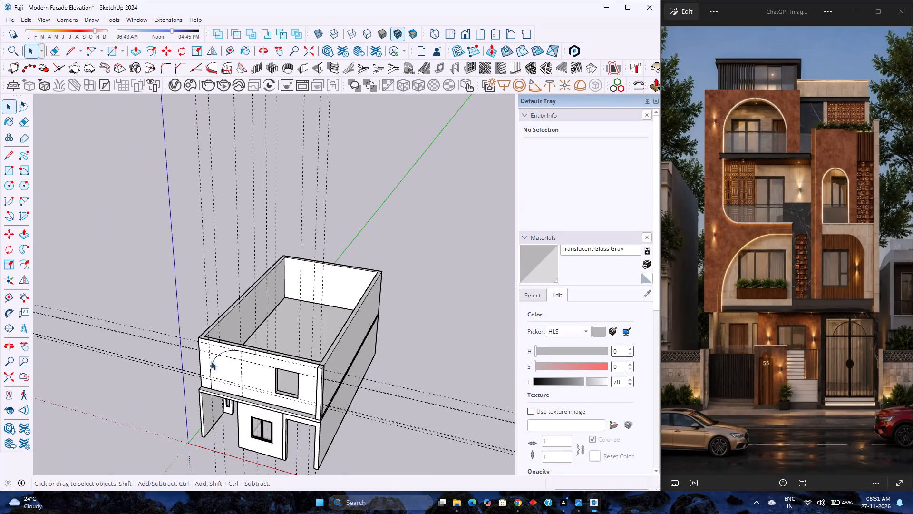
scroll(214, 352, "up", 5)
scroll(243, 405, "up", 2)
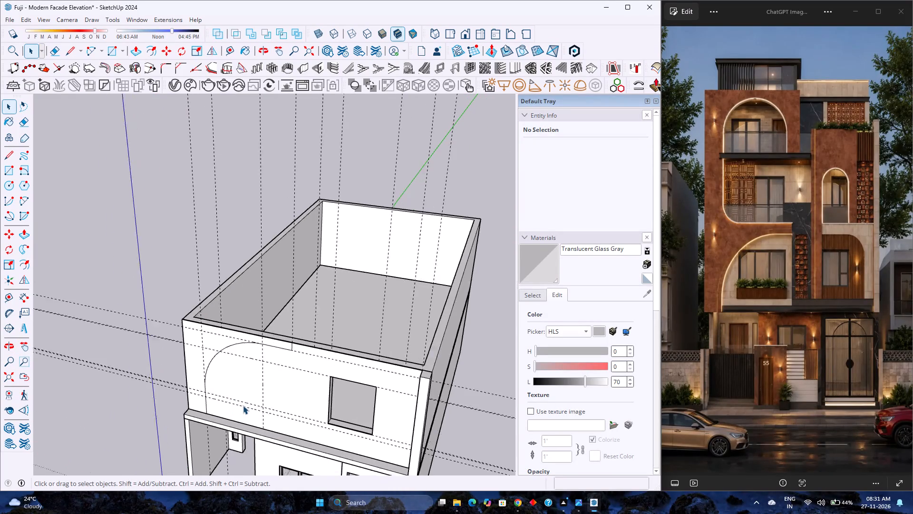
scroll(243, 405, "up", 3)
scroll(232, 353, "down", 2)
scroll(215, 364, "up", 2)
middle_click_drag(215, 364, 241, 332)
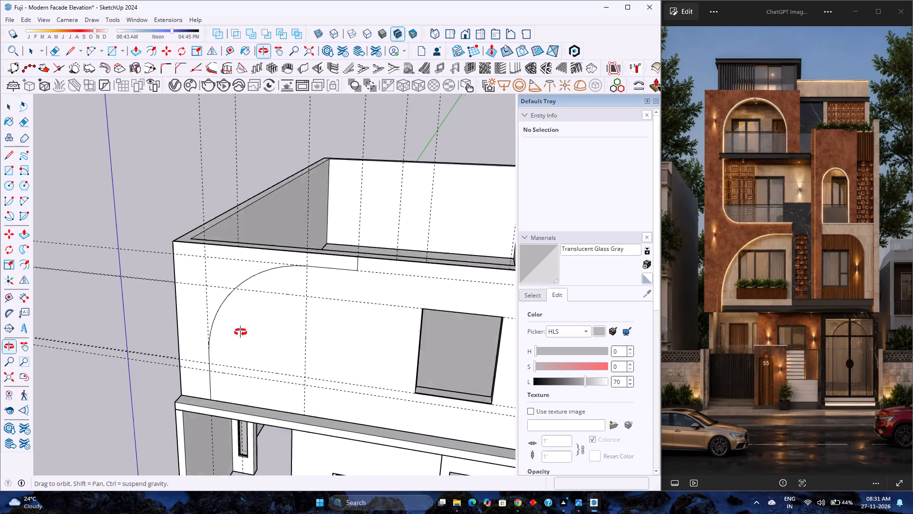
middle_click_drag(241, 332, 243, 328)
scroll(237, 326, "up", 11)
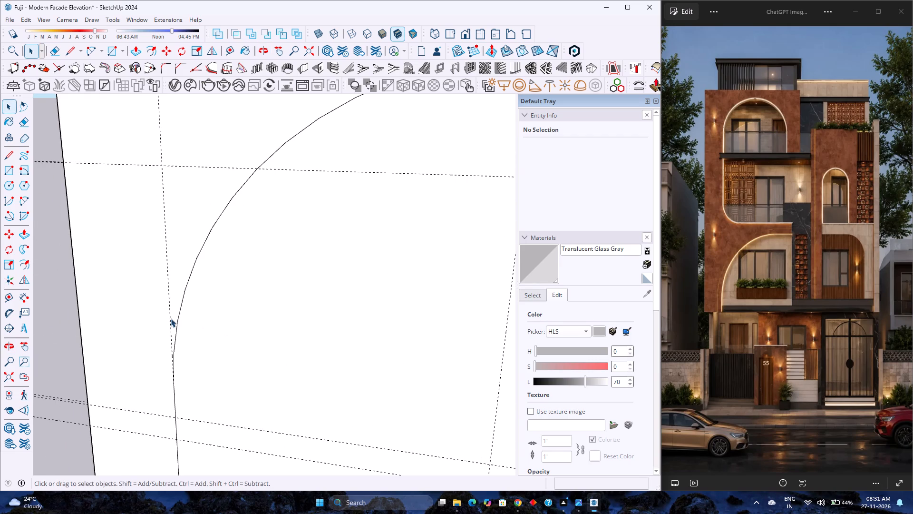
scroll(219, 349, "down", 11)
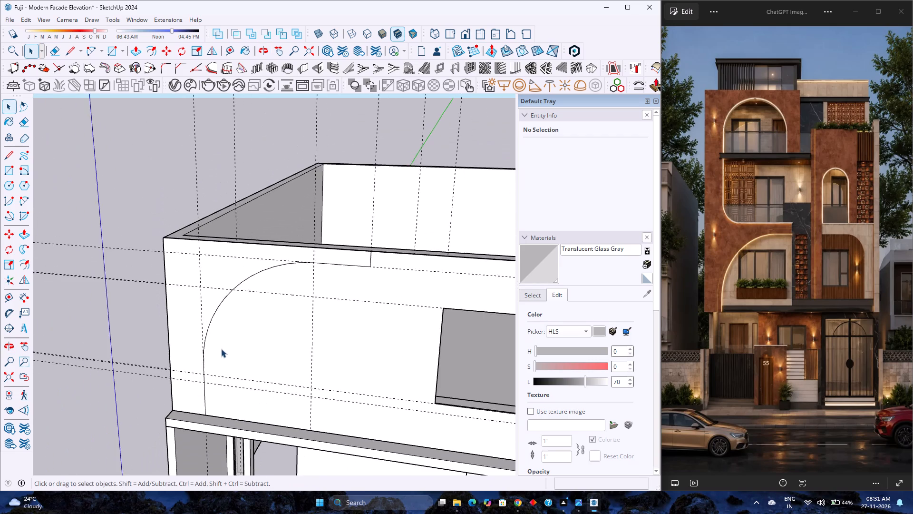
scroll(221, 349, "down", 4)
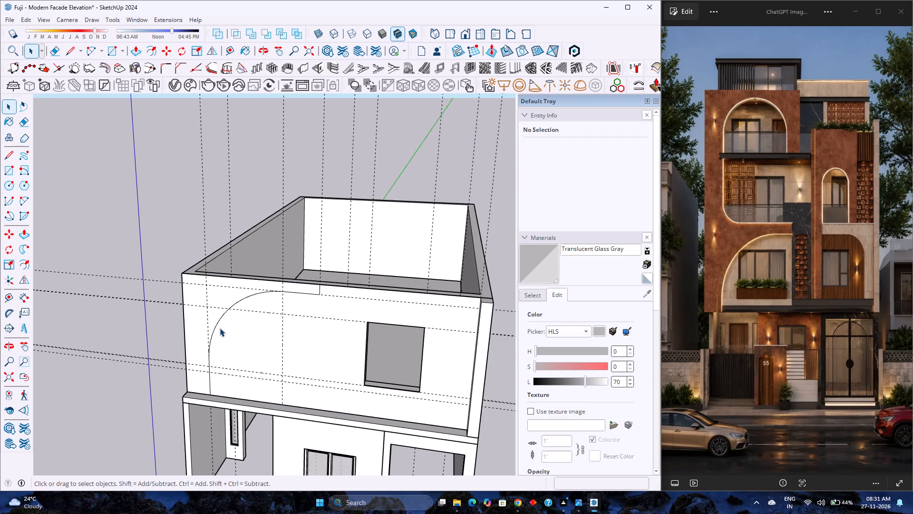
scroll(217, 363, "down", 5)
scroll(217, 363, "up", 3)
scroll(217, 363, "down", 4)
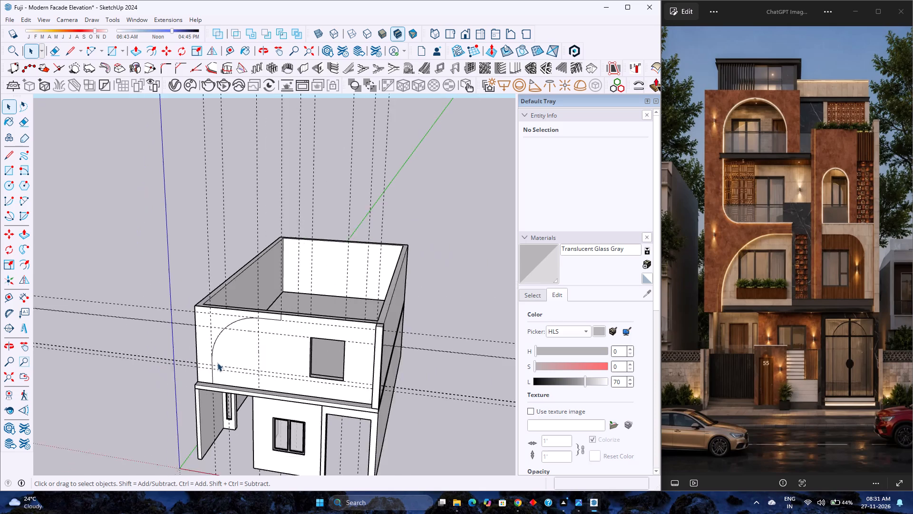
scroll(217, 363, "up", 4)
scroll(217, 363, "down", 1)
Open the upper-floor front wall for editing and delete the large arc and the short vertical edge below it.
left_click(217, 330)
triple_click(217, 330)
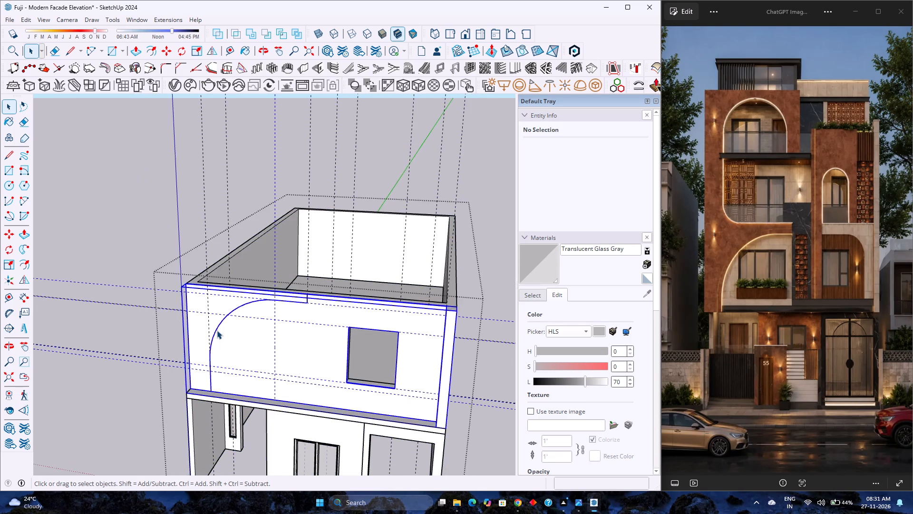
left_click(217, 330)
left_click(217, 330)
left_click(217, 330)
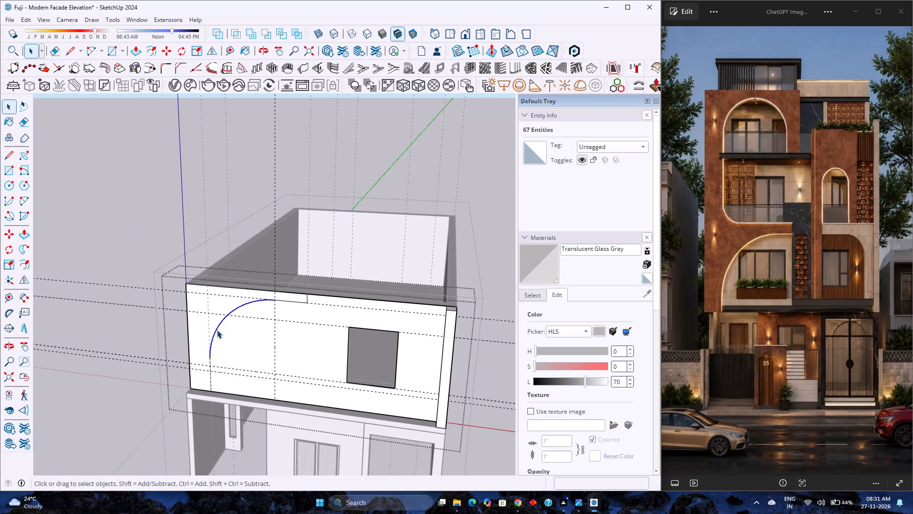
key("Delete")
scroll(204, 379, "up", 3)
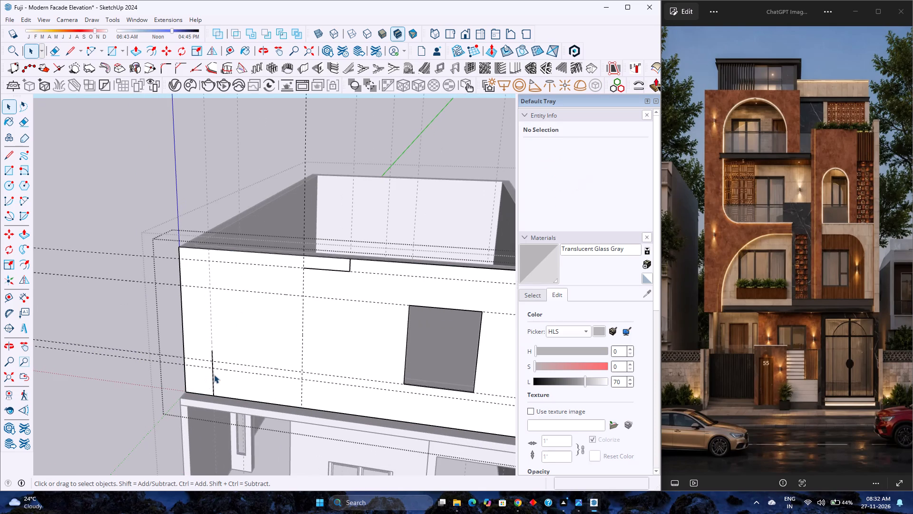
left_click(212, 376)
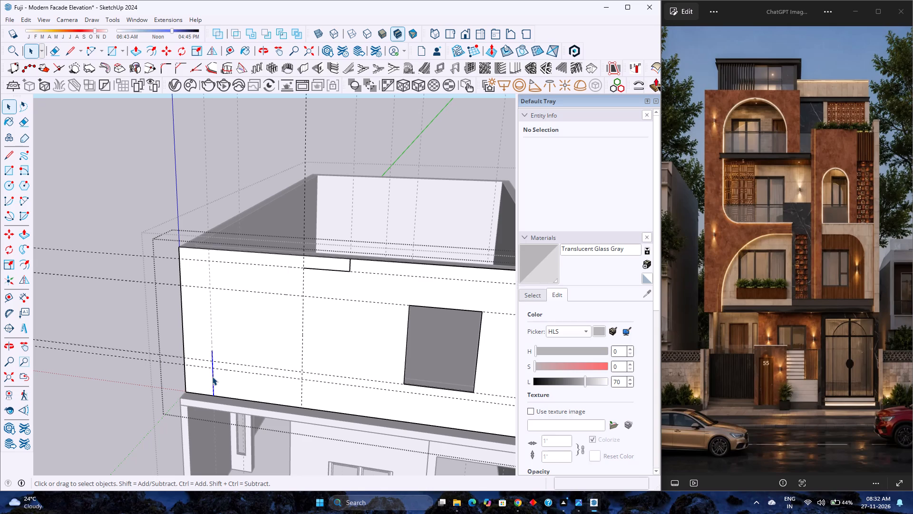
key("Delete")
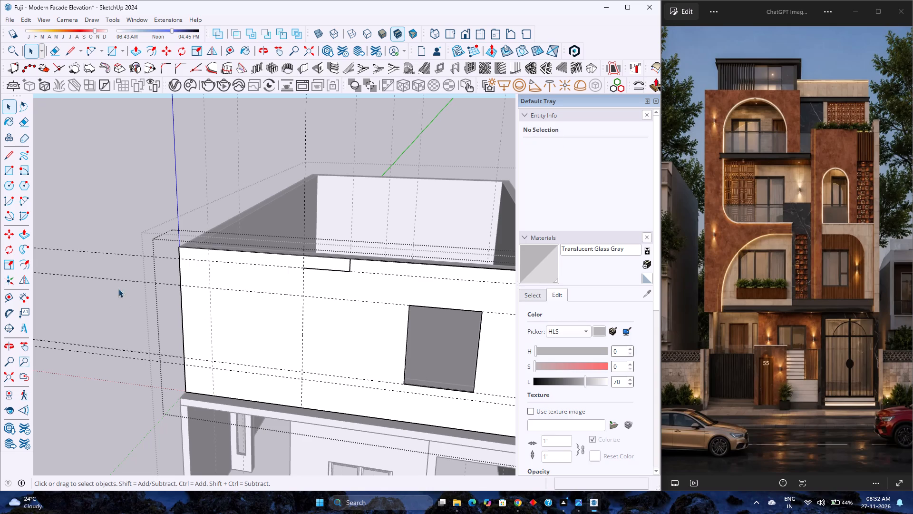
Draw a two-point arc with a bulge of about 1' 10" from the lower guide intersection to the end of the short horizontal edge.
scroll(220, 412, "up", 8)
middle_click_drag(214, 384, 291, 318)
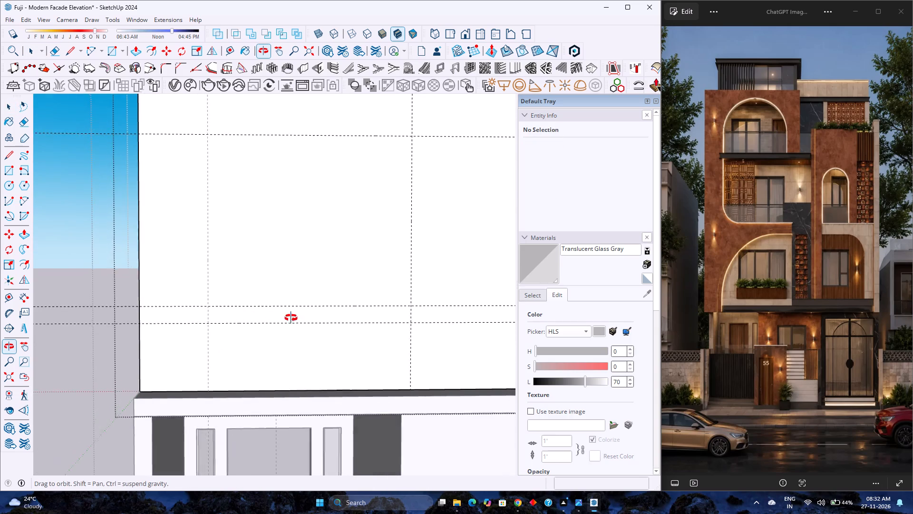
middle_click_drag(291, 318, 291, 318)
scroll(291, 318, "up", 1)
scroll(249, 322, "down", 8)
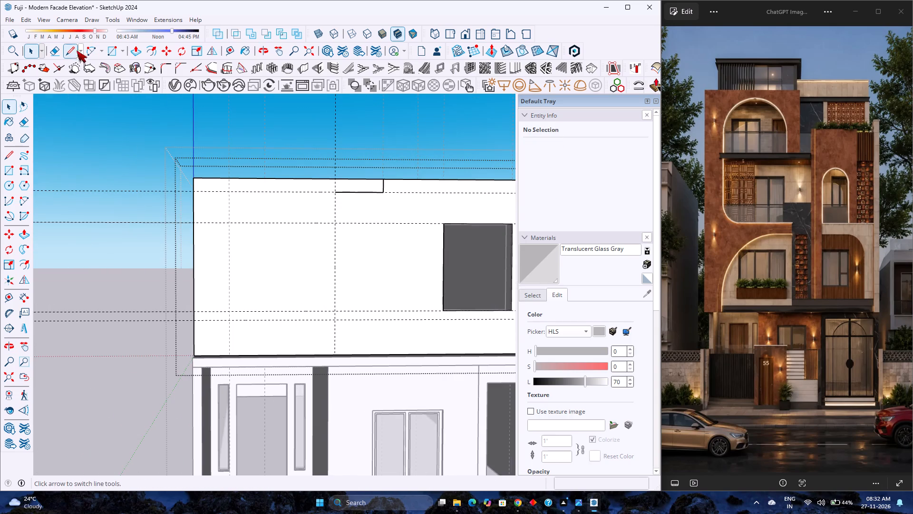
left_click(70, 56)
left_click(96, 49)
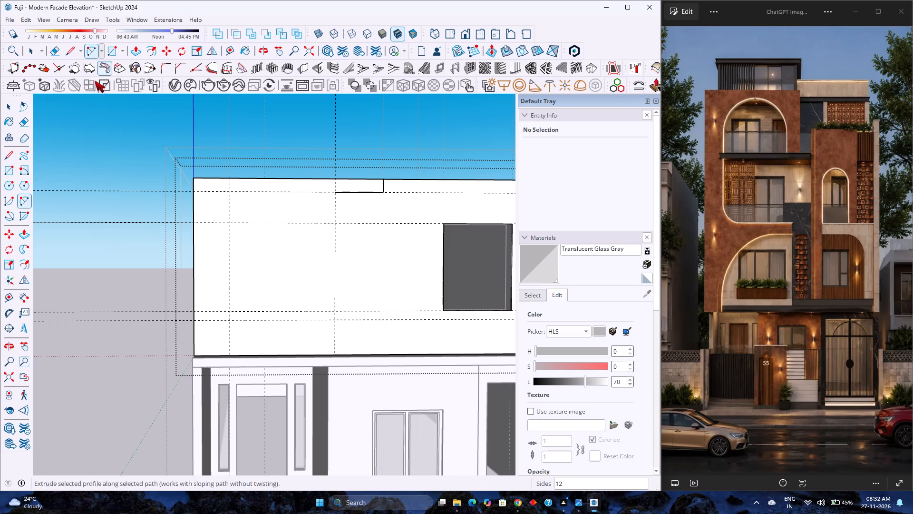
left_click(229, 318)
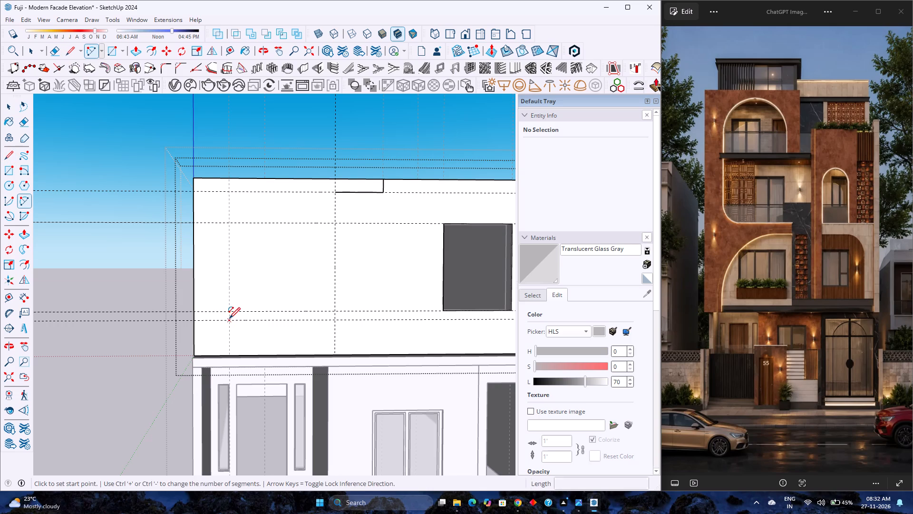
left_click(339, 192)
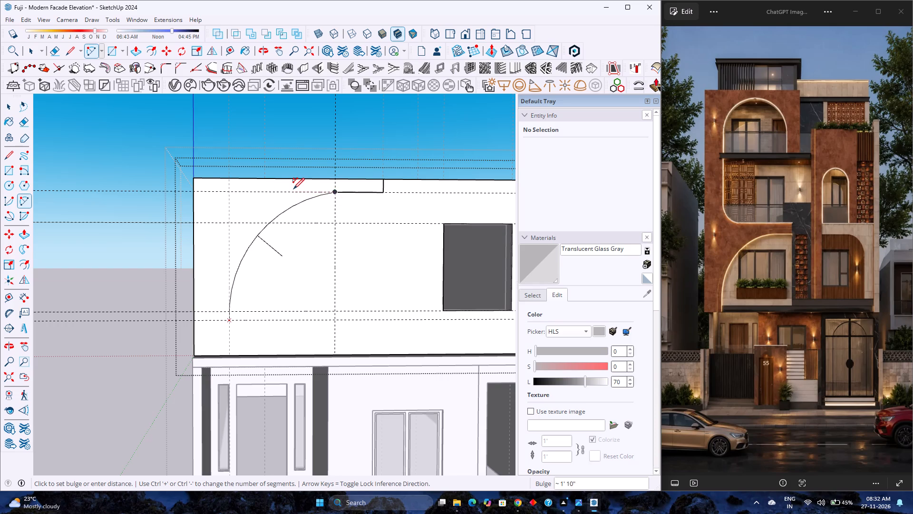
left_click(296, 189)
Inspect the new arc's shape and how it meets the short horizontal edge on the front wall.
scroll(287, 241, "up", 6)
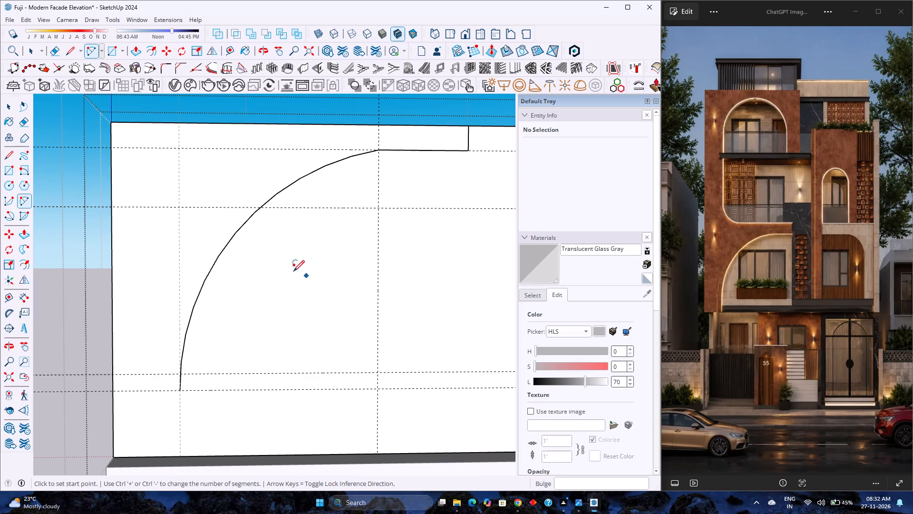
scroll(361, 158, "up", 7)
middle_click_drag(368, 154, 279, 238)
middle_click(279, 238)
scroll(281, 238, "down", 9)
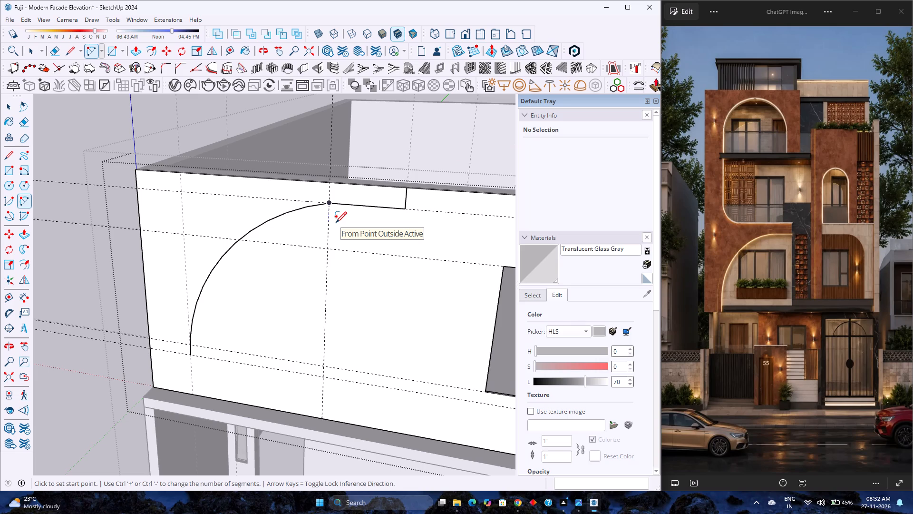
scroll(318, 233, "down", 1)
scroll(318, 233, "up", 4)
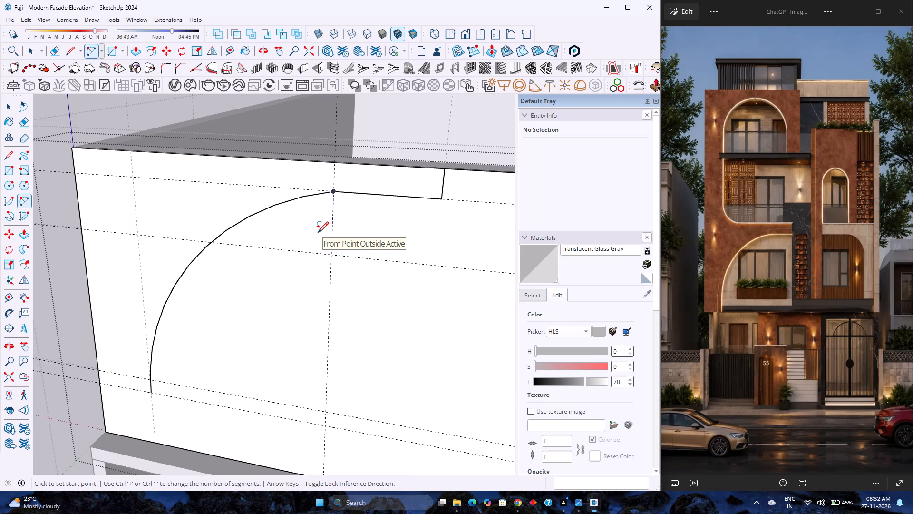
scroll(318, 233, "down", 2)
scroll(318, 233, "up", 1)
scroll(318, 233, "down", 3)
scroll(318, 233, "up", 3)
scroll(318, 233, "down", 3)
scroll(318, 233, "up", 2)
scroll(318, 233, "down", 3)
scroll(318, 233, "up", 3)
scroll(318, 233, "down", 3)
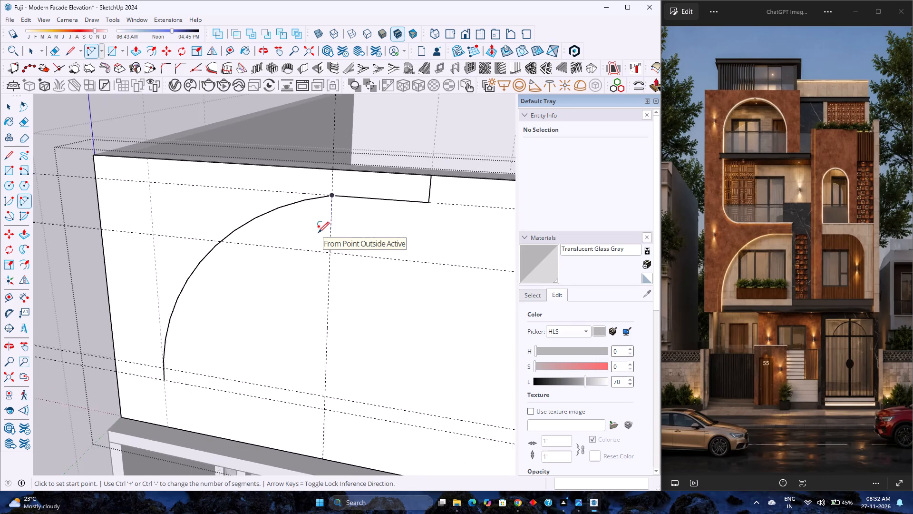
scroll(318, 233, "up", 3)
scroll(318, 233, "down", 2)
scroll(321, 231, "up", 3)
scroll(320, 232, "down", 1)
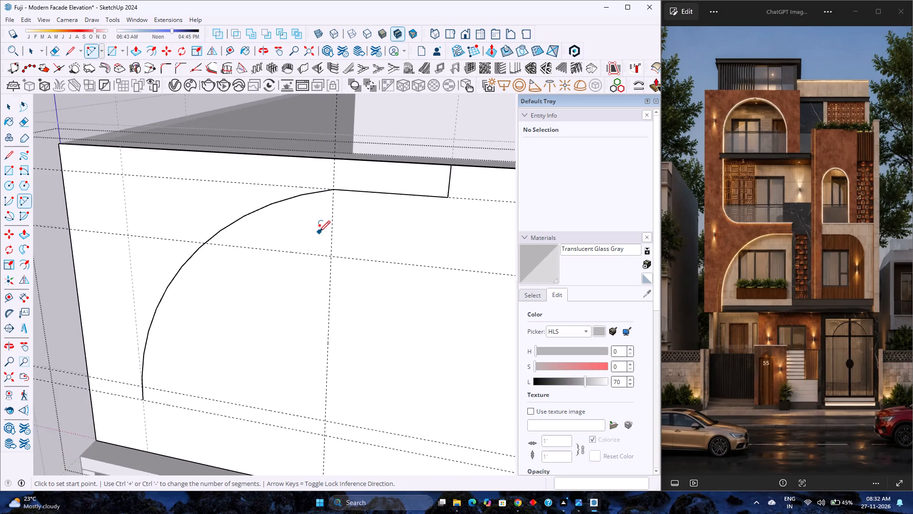
scroll(319, 232, "up", 4)
scroll(319, 232, "down", 8)
scroll(319, 232, "up", 2)
scroll(319, 232, "down", 3)
scroll(319, 232, "up", 3)
scroll(319, 232, "down", 3)
scroll(319, 232, "up", 3)
scroll(319, 232, "down", 11)
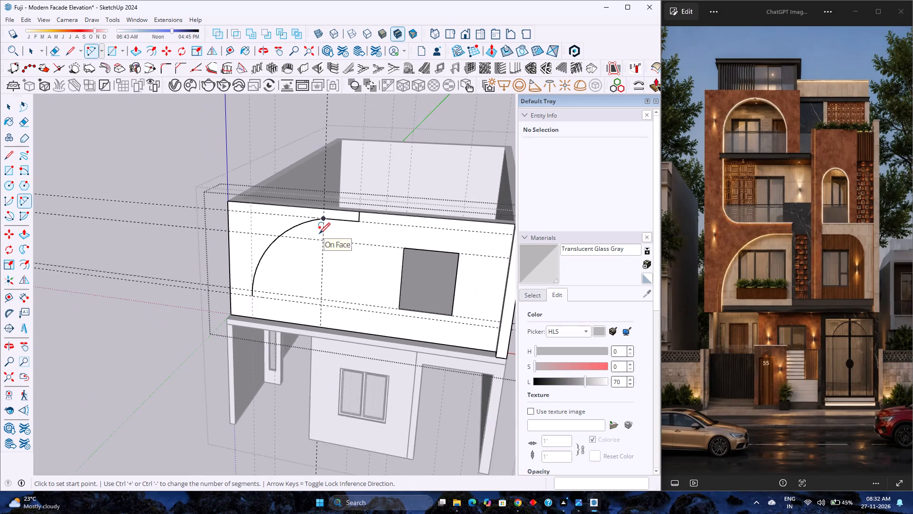
scroll(319, 234, "up", 4)
scroll(318, 234, "down", 4)
scroll(318, 234, "up", 3)
scroll(317, 234, "down", 3)
scroll(317, 234, "up", 4)
scroll(317, 234, "down", 2)
scroll(317, 234, "up", 3)
scroll(317, 234, "down", 3)
scroll(317, 234, "up", 3)
scroll(317, 234, "down", 5)
scroll(317, 234, "up", 4)
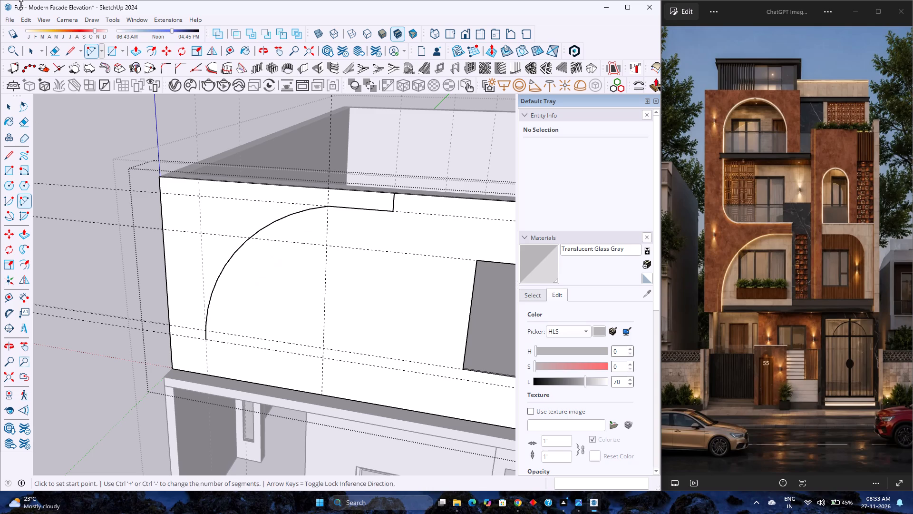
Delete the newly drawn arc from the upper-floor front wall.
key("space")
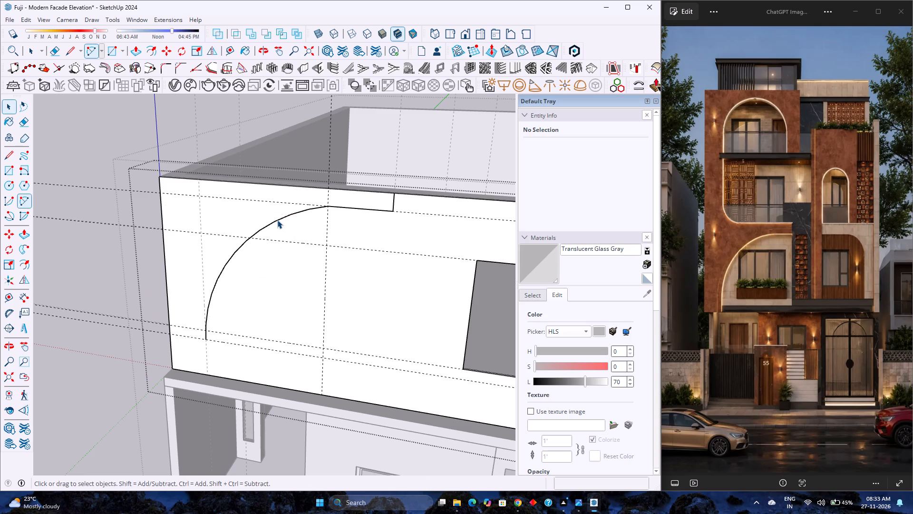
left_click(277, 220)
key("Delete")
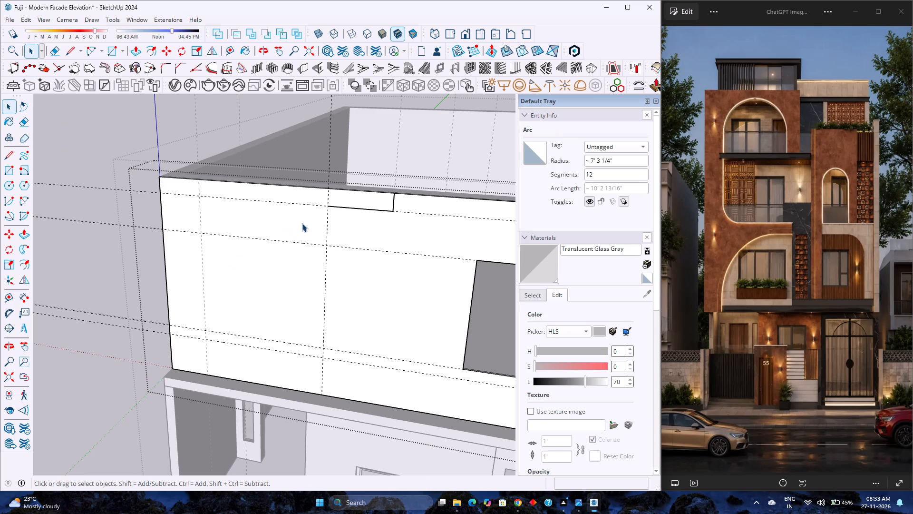
Delete the short horizontal edge near the top of the upper-floor front wall.
left_click(349, 208)
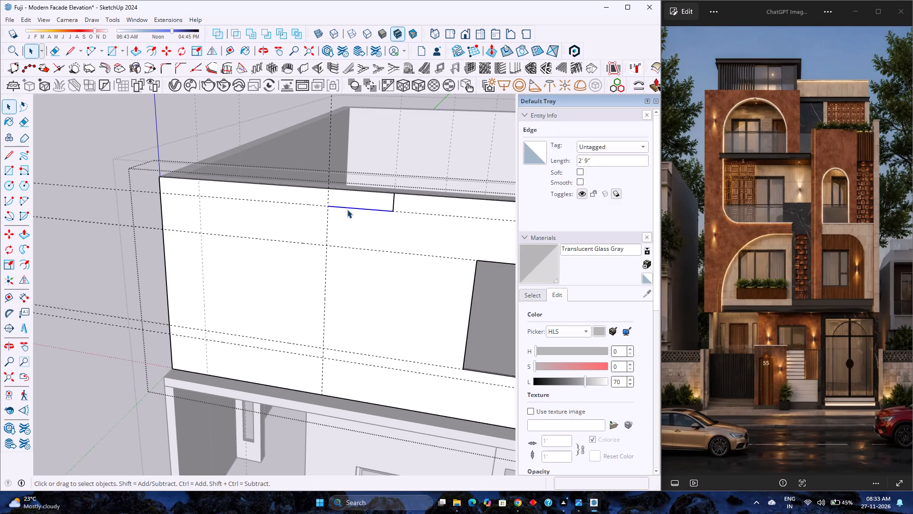
key("Delete")
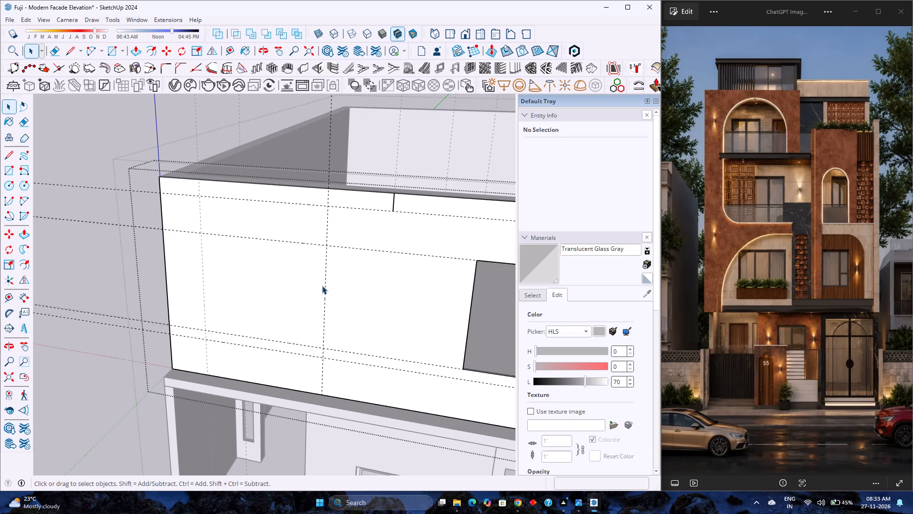
key("k")
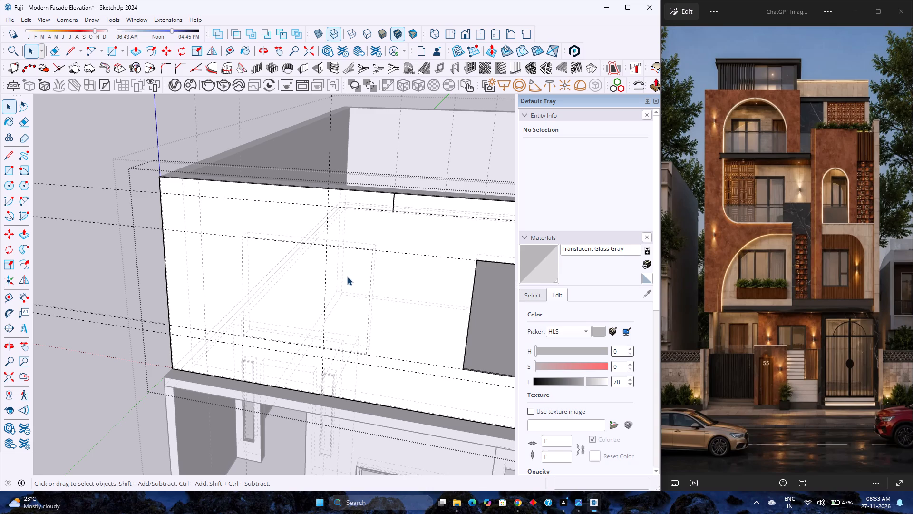
key("k")
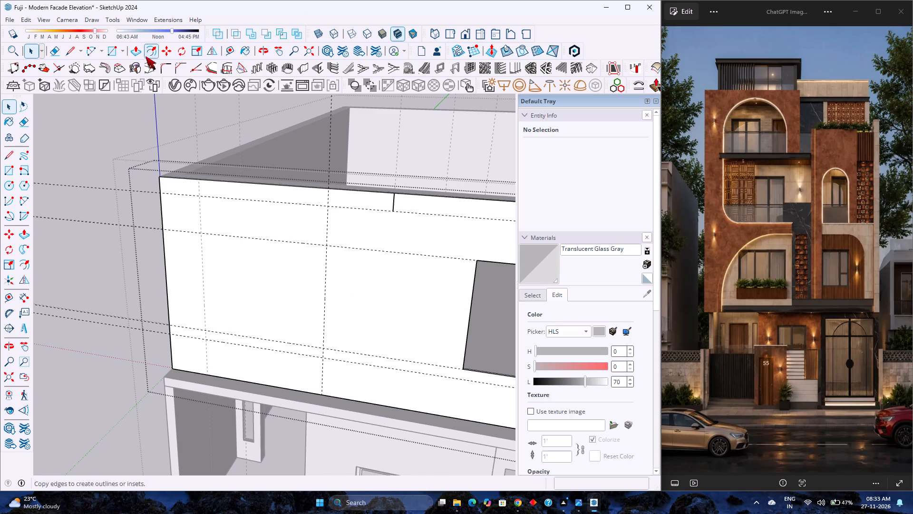
Place a vertical guide 9" from the guide at the arch's top end, on the side toward the window.
left_click(232, 50)
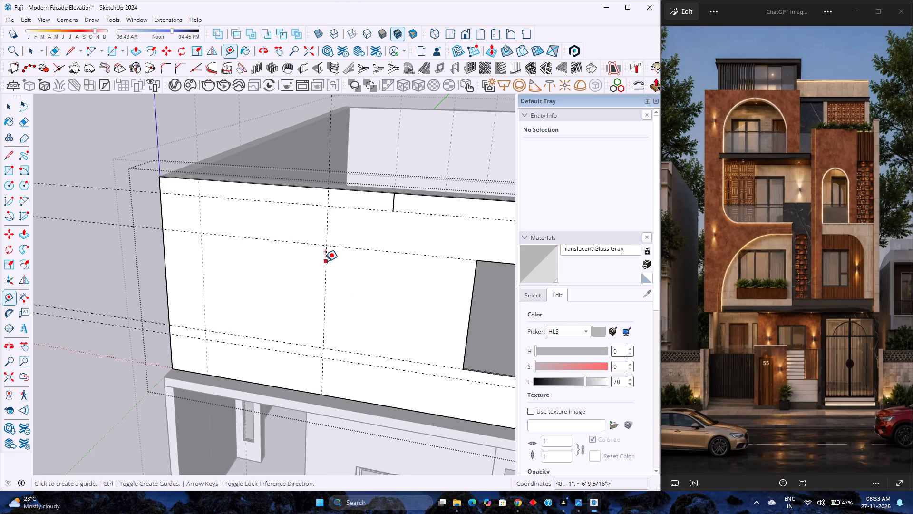
left_click(325, 261)
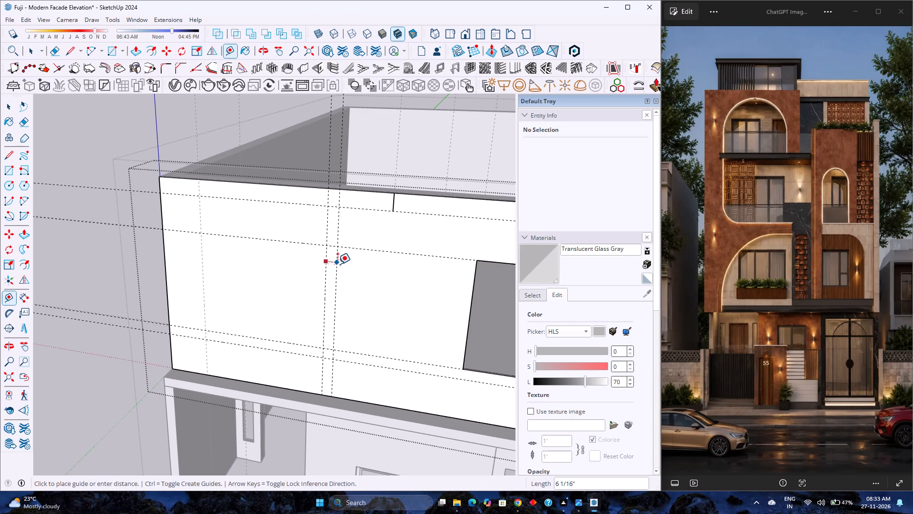
key("9")
key("Return")
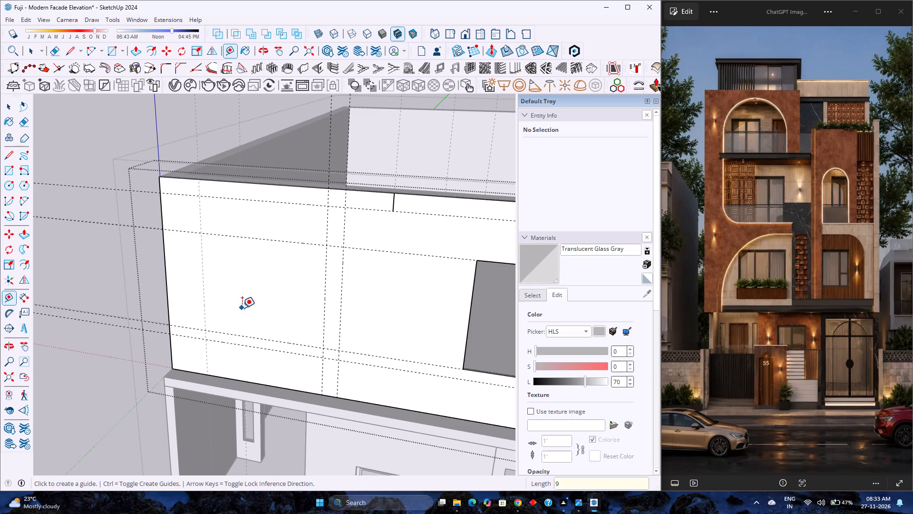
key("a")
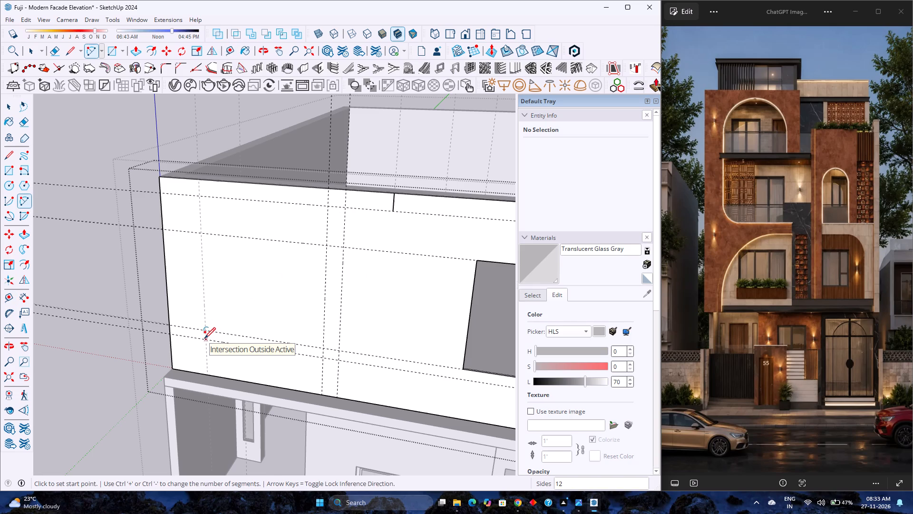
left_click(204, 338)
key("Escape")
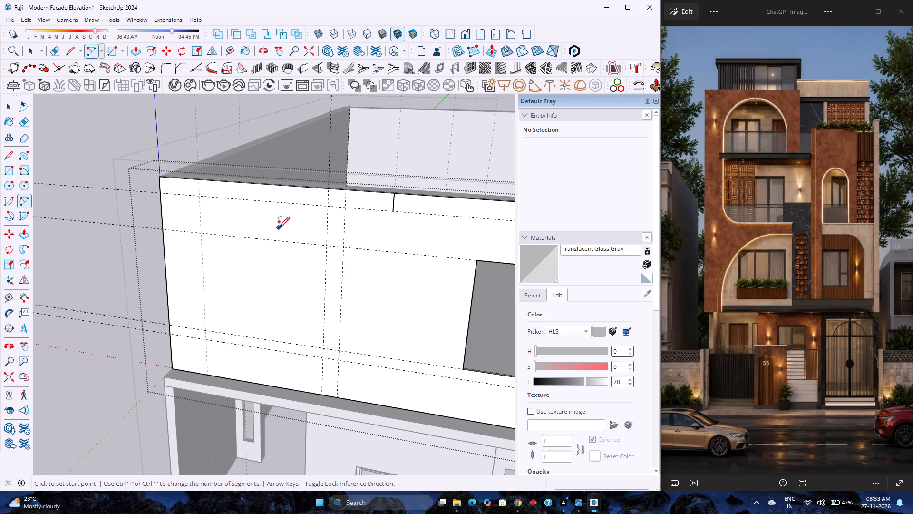
Draw a 2' vertical edge up from the front wall's bottom edge along the vertical guide near the wall's corner.
key("l")
scroll(203, 374, "up", 4)
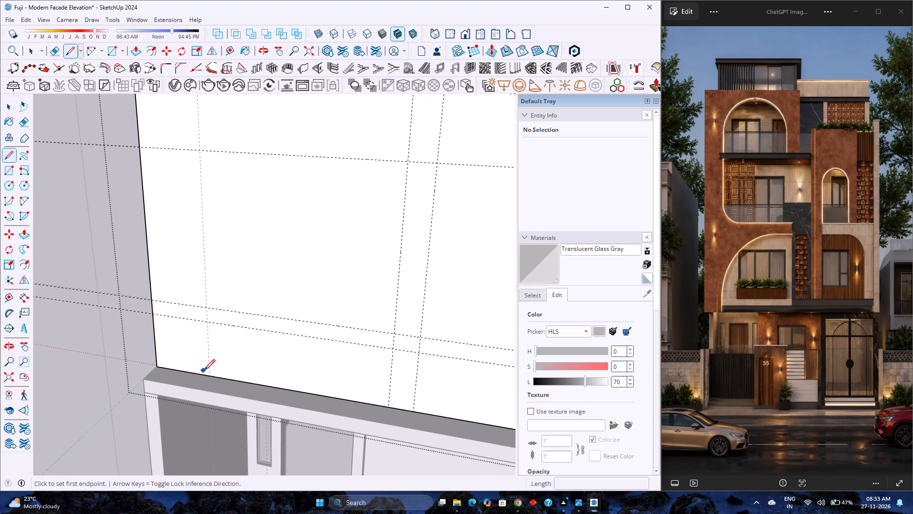
left_click(210, 374)
left_click(210, 323)
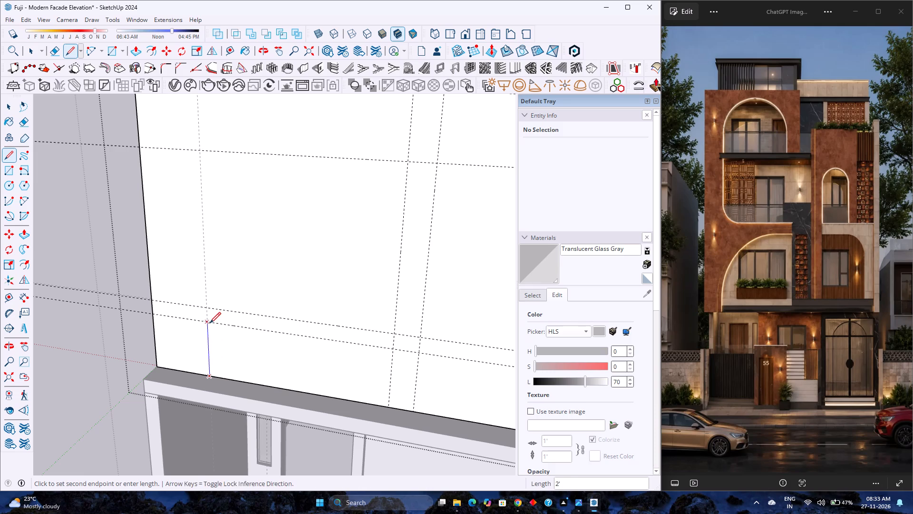
key("Escape")
Draw a horizontal edge from the lower end of the short upper vertical edge to the nearer vertical guide.
scroll(222, 341, "down", 5)
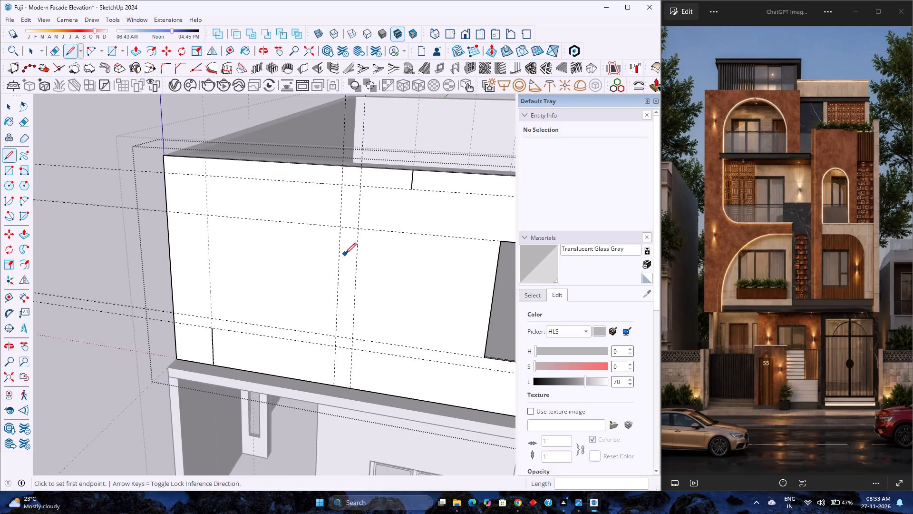
left_click(410, 188)
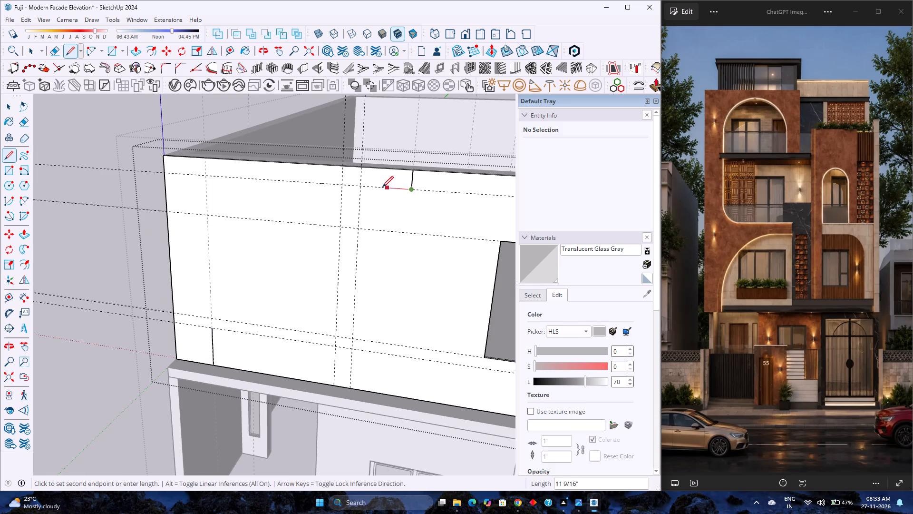
left_click(362, 184)
Draw a tangent arc from the end of the horizontal edge to the top of the 2' vertical edge.
key("a")
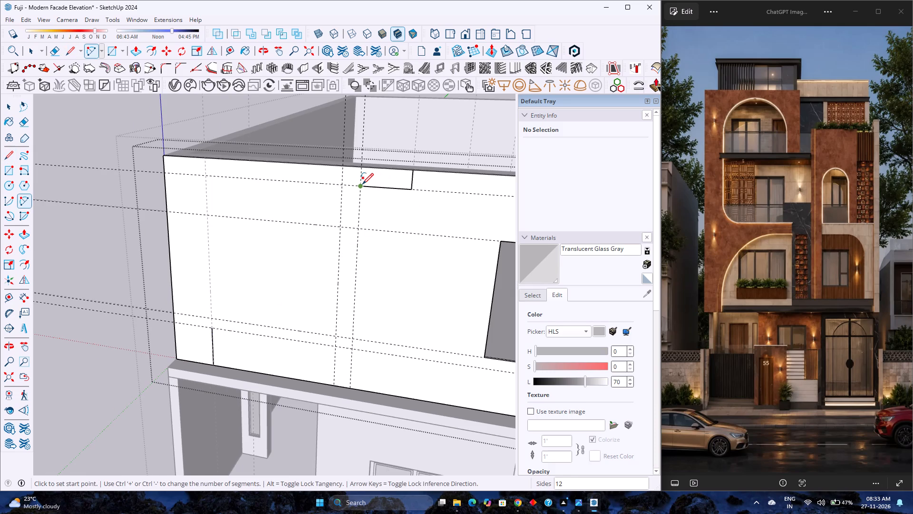
left_click(360, 188)
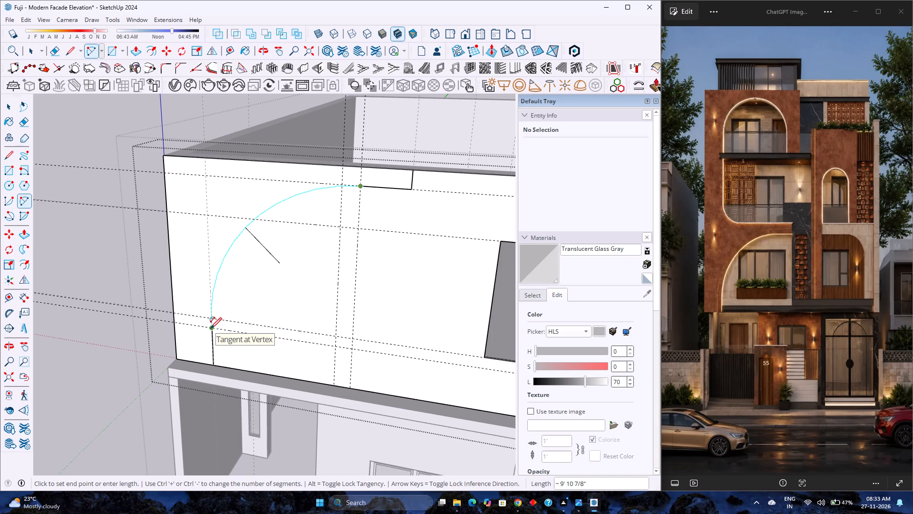
scroll(211, 328, "up", 7)
middle_click_drag(211, 328, 236, 328)
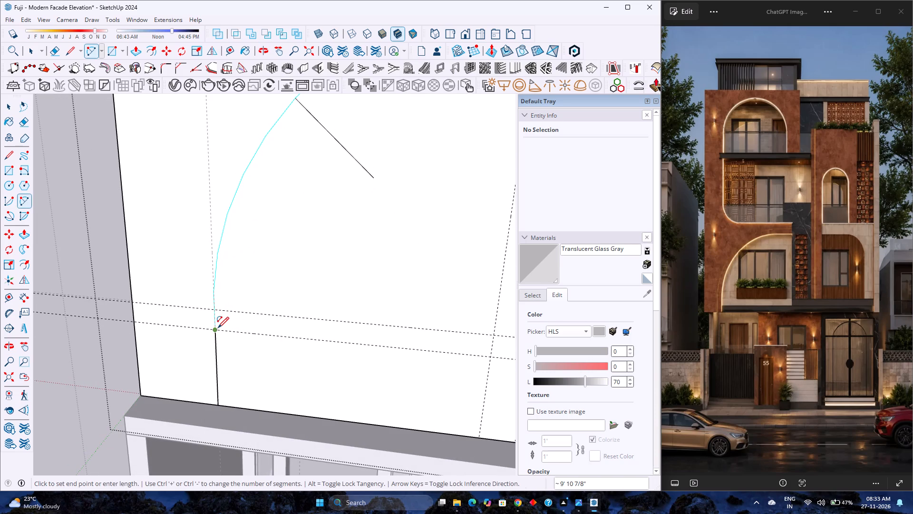
left_click(218, 328)
left_click(217, 329)
scroll(210, 359, "down", 6)
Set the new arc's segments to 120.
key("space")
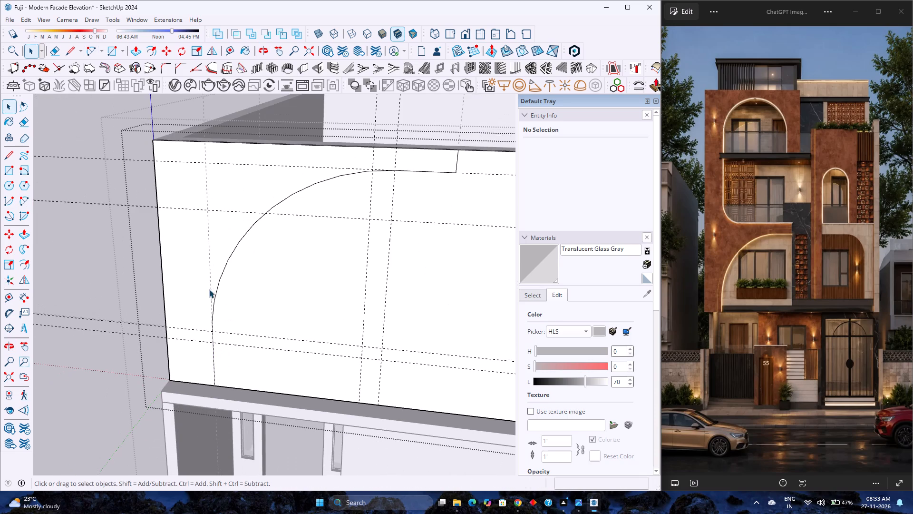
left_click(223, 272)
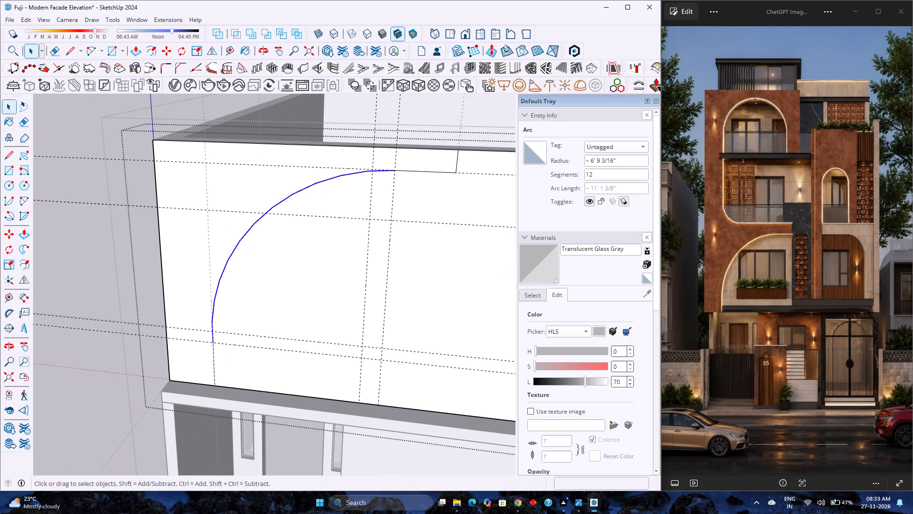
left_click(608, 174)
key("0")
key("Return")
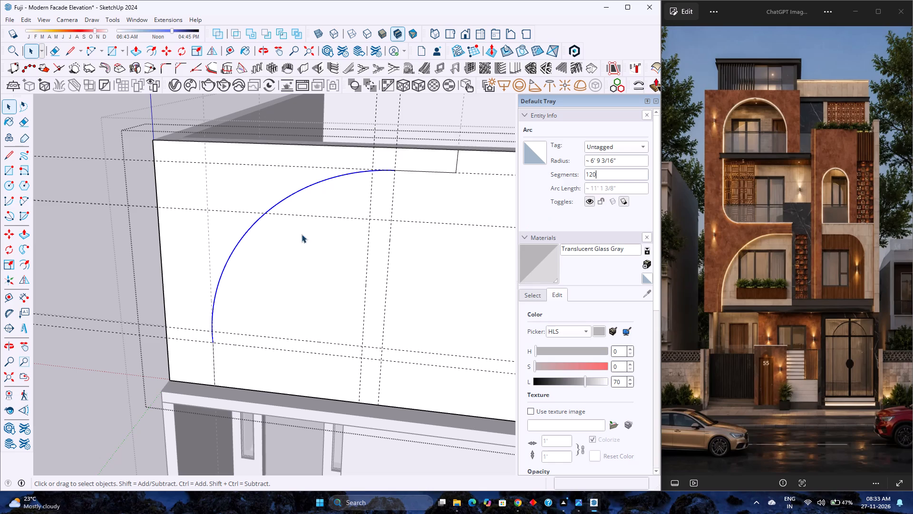
Set the arc's segments to 220.
left_click(619, 165)
triple_click(619, 171)
key("2")
key("2")
key("0")
key("Return")
left_click(134, 308)
Push/Pull the front wall face outside the arch outline outward by 1'.
scroll(272, 297, "down", 3)
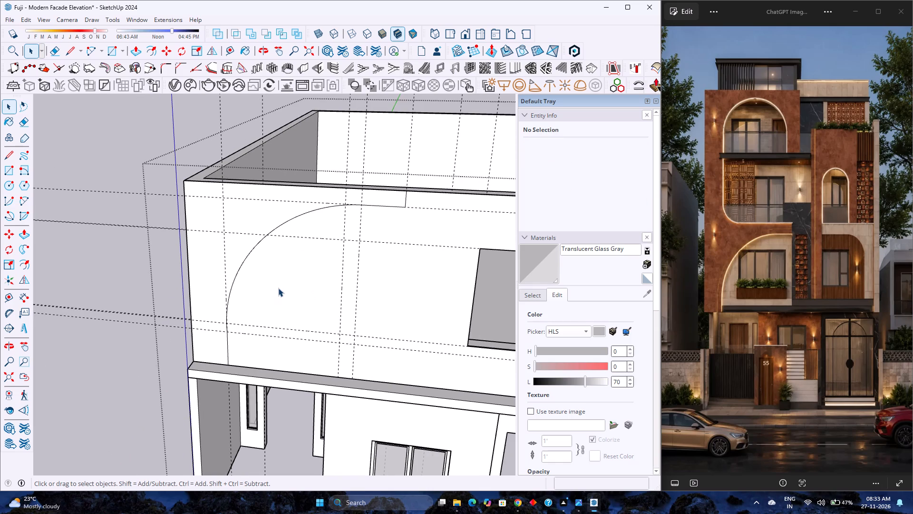
scroll(278, 288, "up", 3)
middle_click_drag(277, 291, 256, 343)
middle_click(256, 343)
scroll(227, 306, "down", 4)
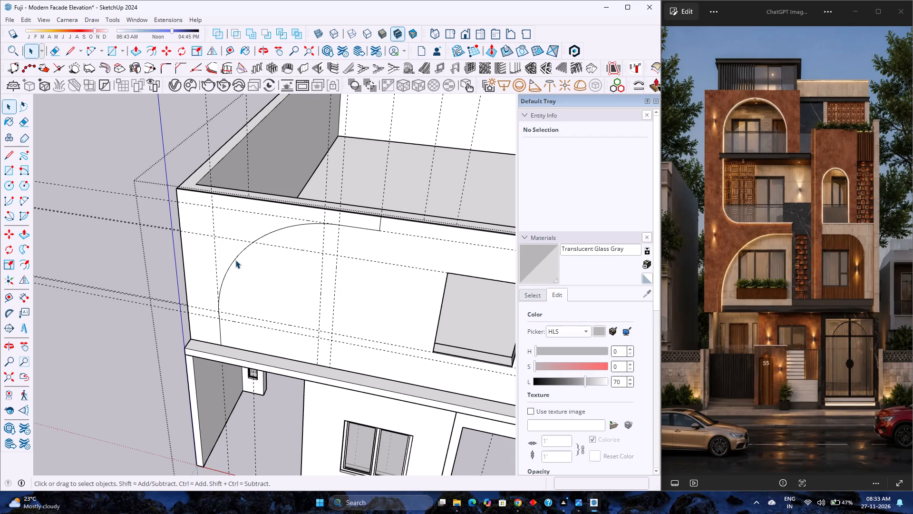
key("p")
key("space")
double_click(233, 232)
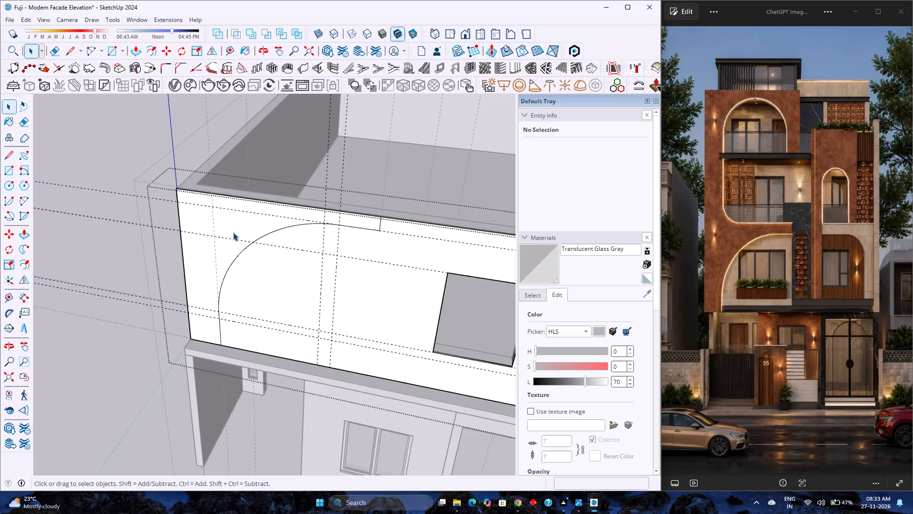
scroll(233, 232, "up", 3)
key("p")
left_click(237, 230)
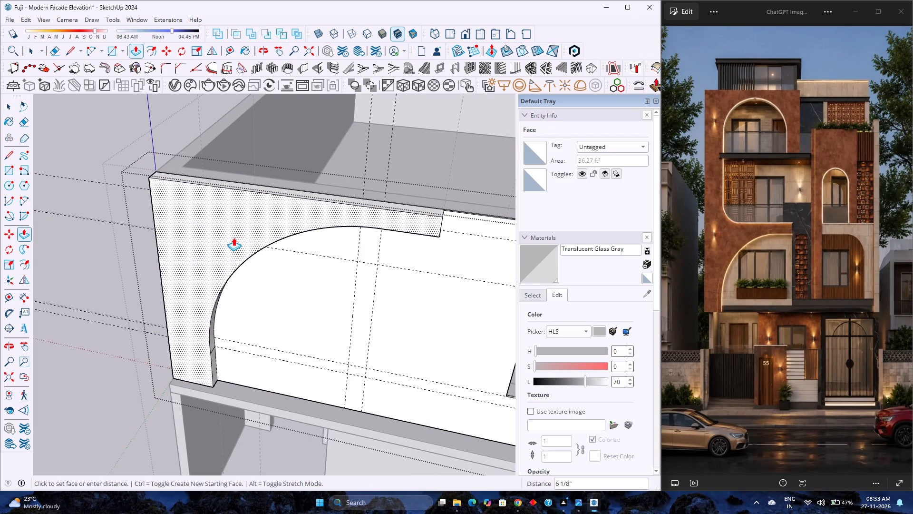
type("1'")
key("Return")
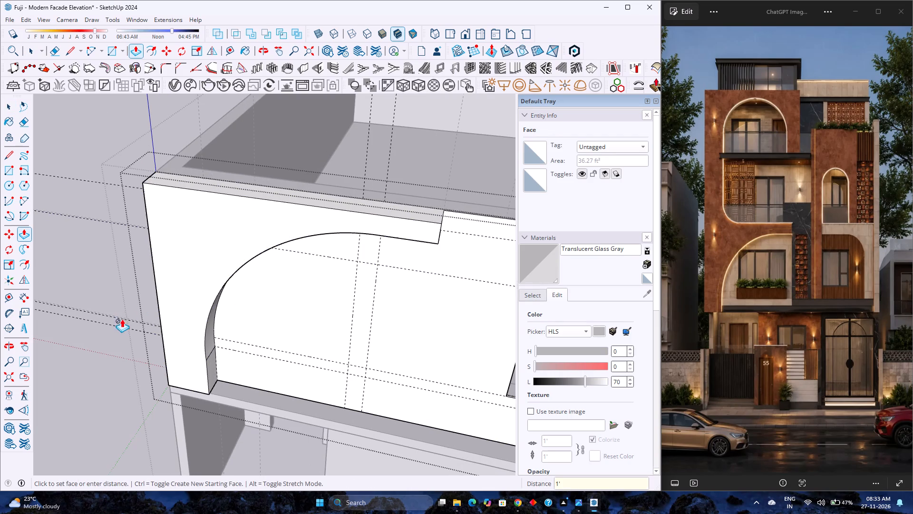
Examine the extruded arched frame and its junctions with the front wall from several angles.
scroll(230, 358, "down", 2)
middle_click_drag(211, 378, 83, 284)
middle_click(83, 282)
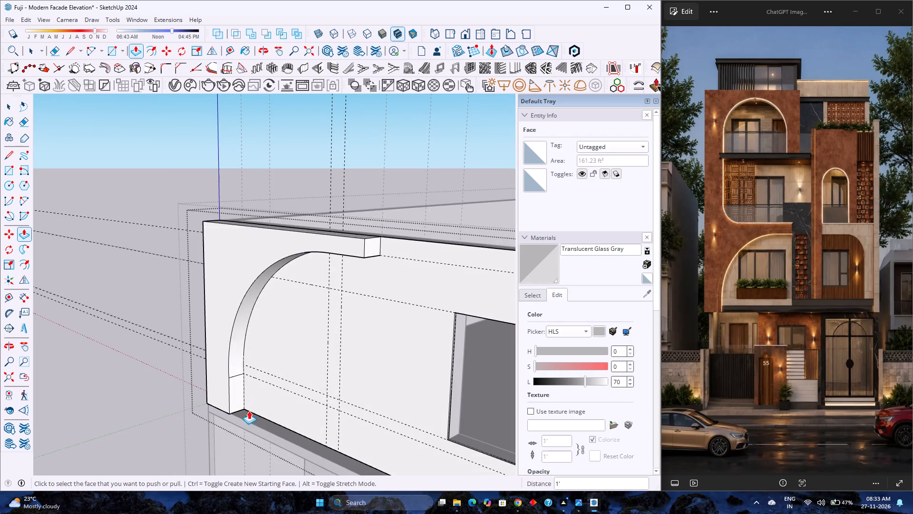
scroll(249, 433, "up", 6)
middle_click_drag(239, 360, 240, 333)
middle_click(241, 332)
scroll(245, 332, "down", 9)
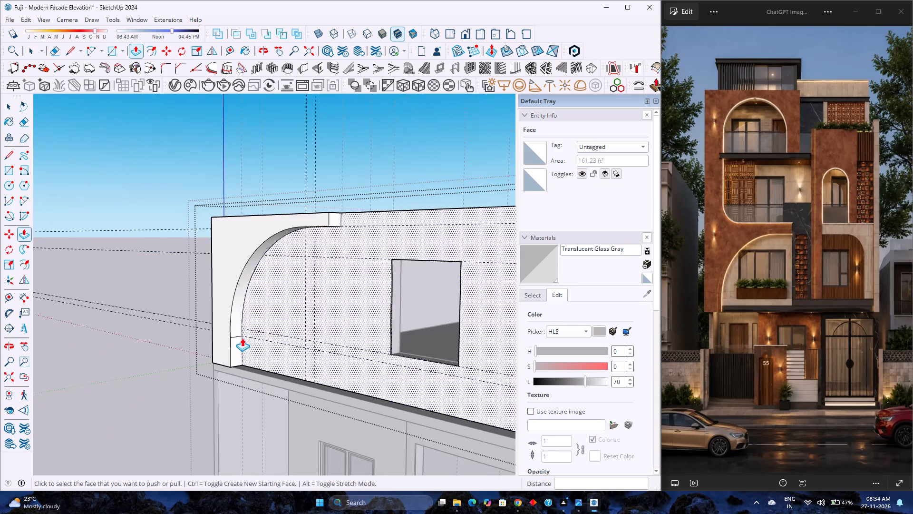
middle_click_drag(243, 336, 261, 382)
scroll(260, 378, "down", 4)
middle_click_drag(279, 358, 252, 355, "shift")
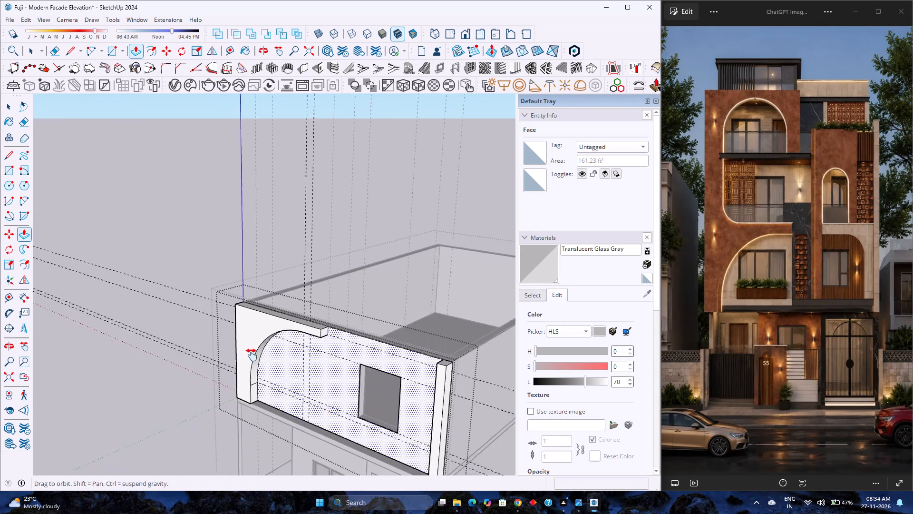
middle_click_drag(252, 355, 142, 365, "shift")
middle_click_drag(143, 359, 246, 311)
middle_click(246, 311)
scroll(158, 408, "up", 3)
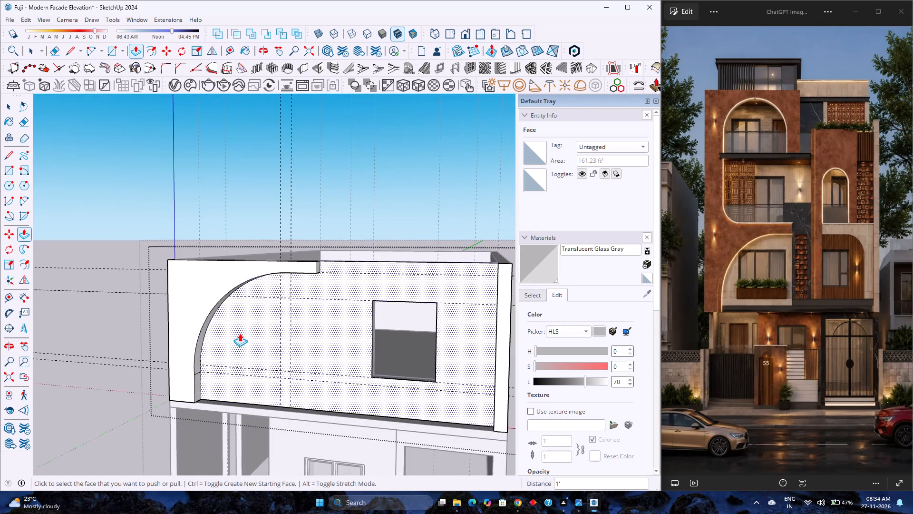
middle_click_drag(240, 332, 229, 326)
middle_click(229, 326)
scroll(229, 326, "up", 1)
scroll(229, 326, "down", 4)
middle_click_drag(243, 314, 250, 387)
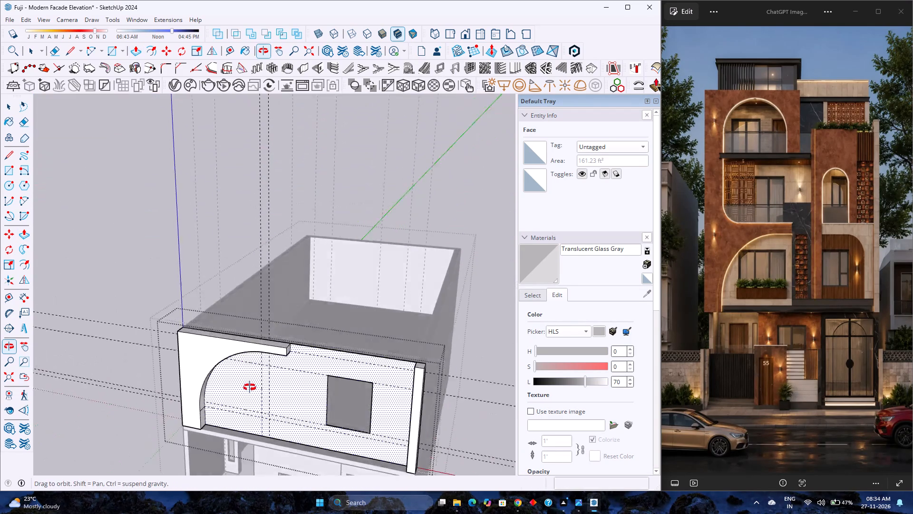
middle_click_drag(250, 387, 250, 426)
middle_click(250, 427)
scroll(250, 398, "up", 4)
scroll(248, 389, "down", 3)
middle_click_drag(244, 390, 261, 310, "shift")
middle_click(261, 310)
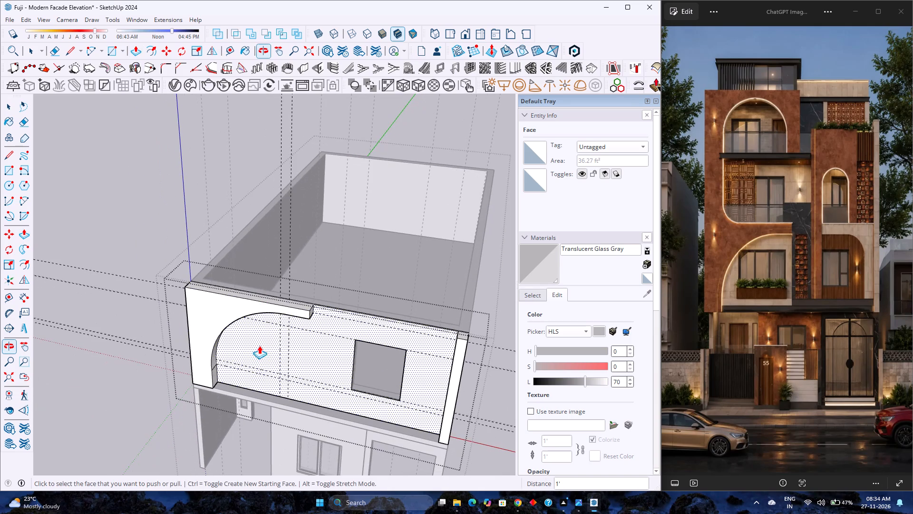
scroll(223, 391, "up", 8)
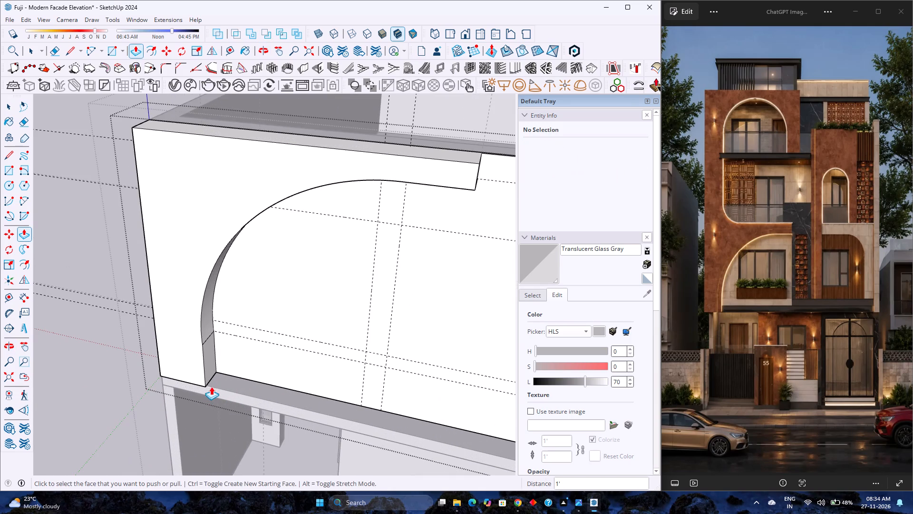
scroll(226, 340, "down", 3)
middle_click_drag(219, 350, 275, 234)
middle_click(276, 233)
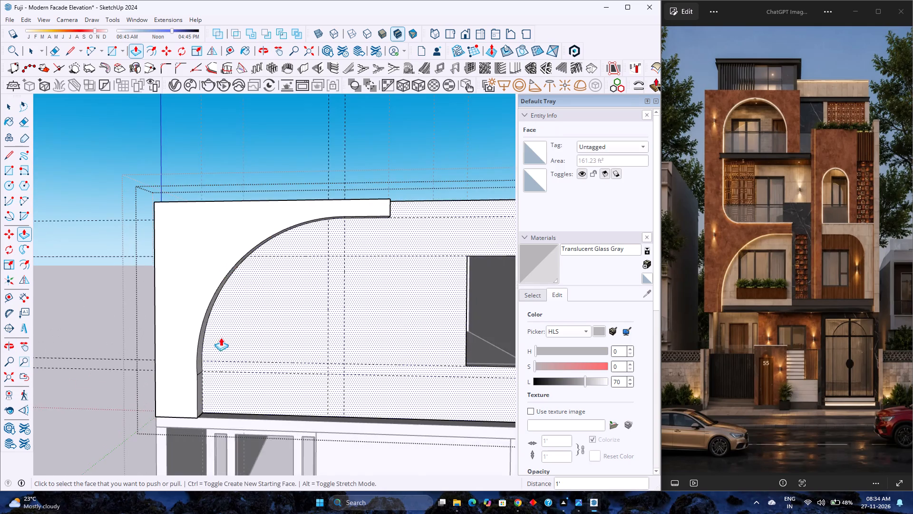
scroll(202, 359, "down", 3)
middle_click_drag(175, 405, 138, 390)
scroll(155, 390, "up", 1)
scroll(200, 357, "down", 5)
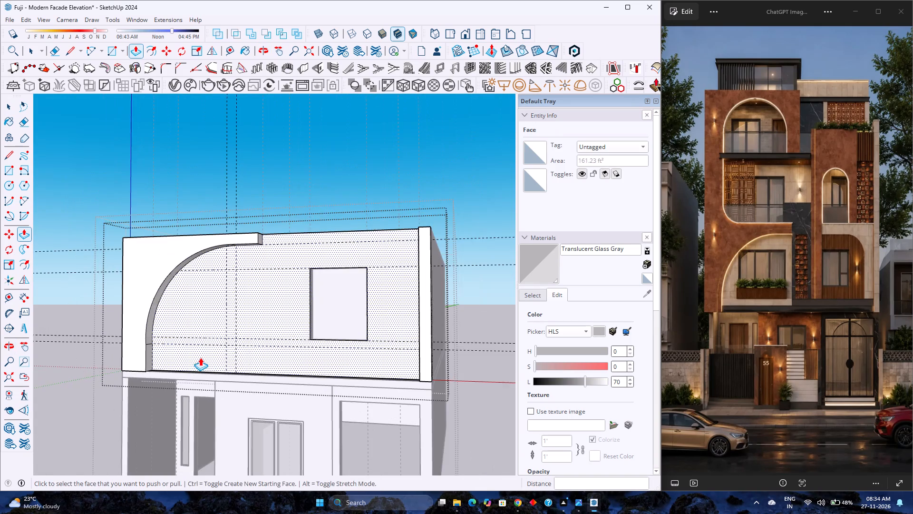
scroll(200, 357, "down", 2)
key("space")
Turn on the display of hidden back edges for the model.
middle_click(215, 348)
middle_click_drag(216, 351, 217, 356)
middle_click_drag(217, 356, 216, 392)
key("k")
Delete the two vertical guides at the arch's top end on the front wall.
scroll(213, 367, "up", 3)
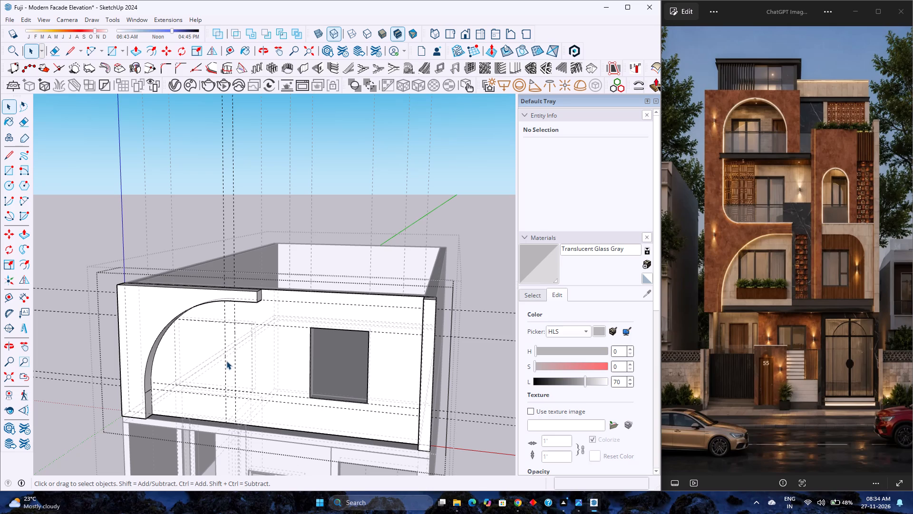
left_click(226, 361)
key("Delete")
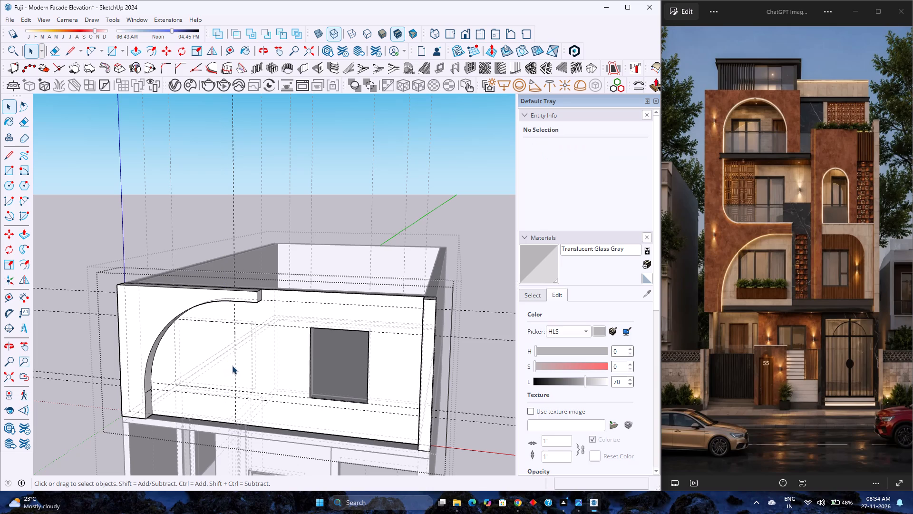
left_click(235, 364)
key("Delete")
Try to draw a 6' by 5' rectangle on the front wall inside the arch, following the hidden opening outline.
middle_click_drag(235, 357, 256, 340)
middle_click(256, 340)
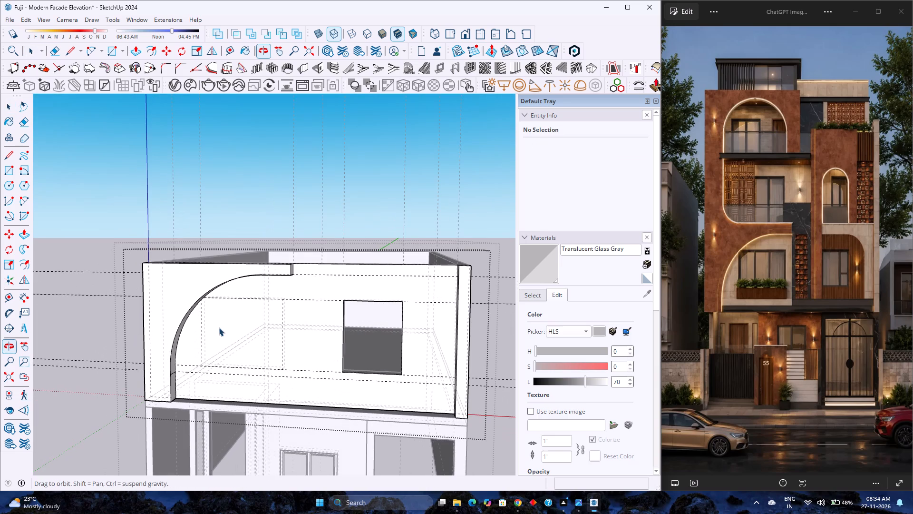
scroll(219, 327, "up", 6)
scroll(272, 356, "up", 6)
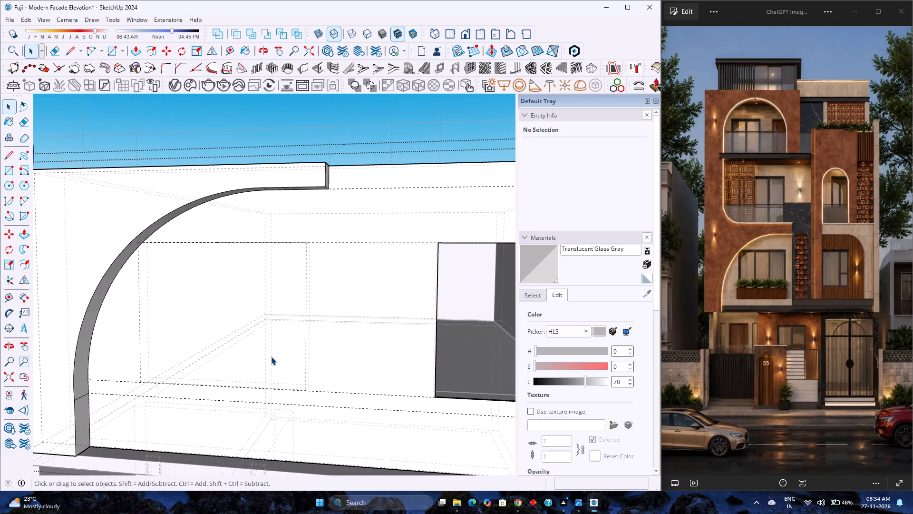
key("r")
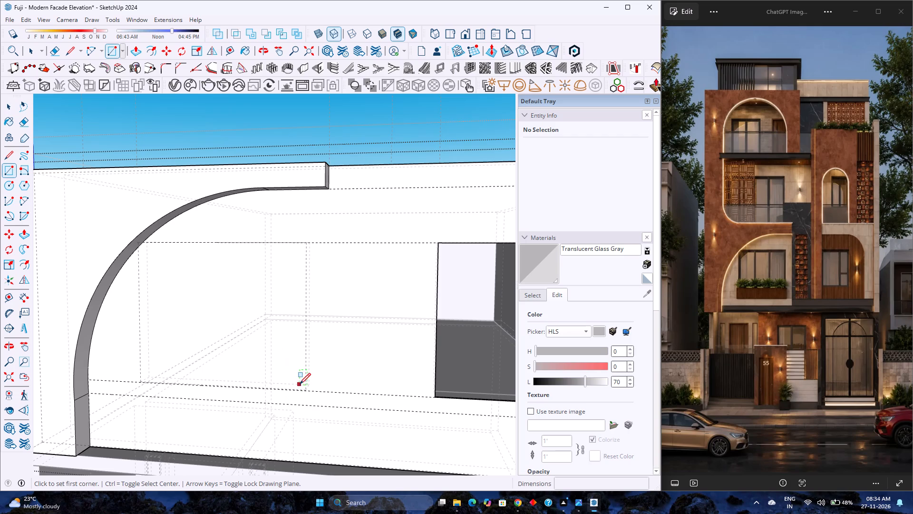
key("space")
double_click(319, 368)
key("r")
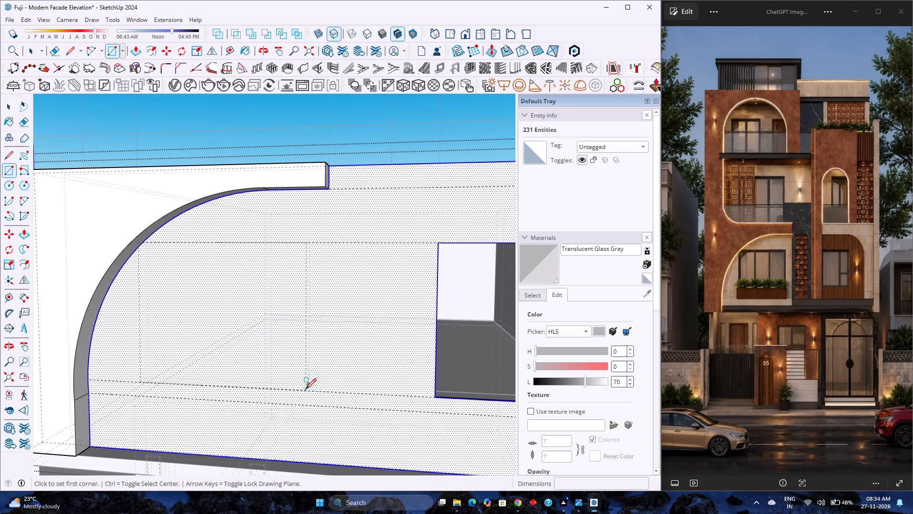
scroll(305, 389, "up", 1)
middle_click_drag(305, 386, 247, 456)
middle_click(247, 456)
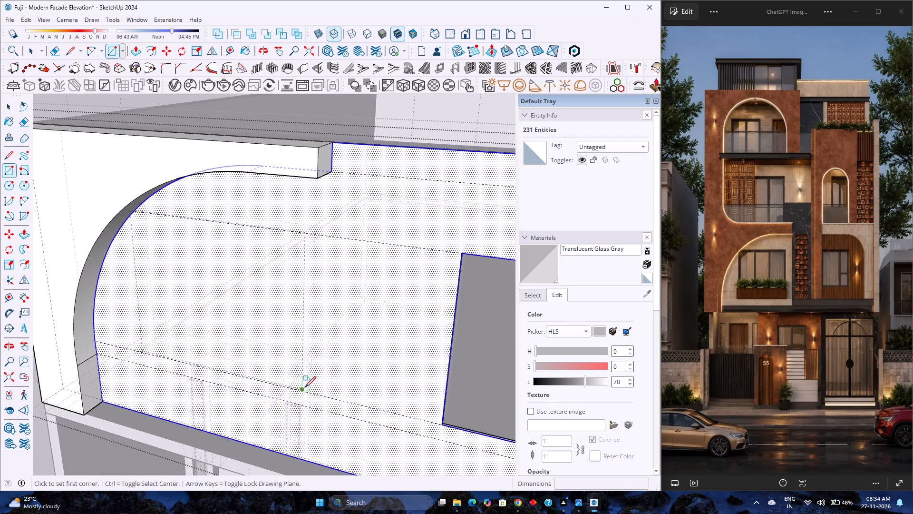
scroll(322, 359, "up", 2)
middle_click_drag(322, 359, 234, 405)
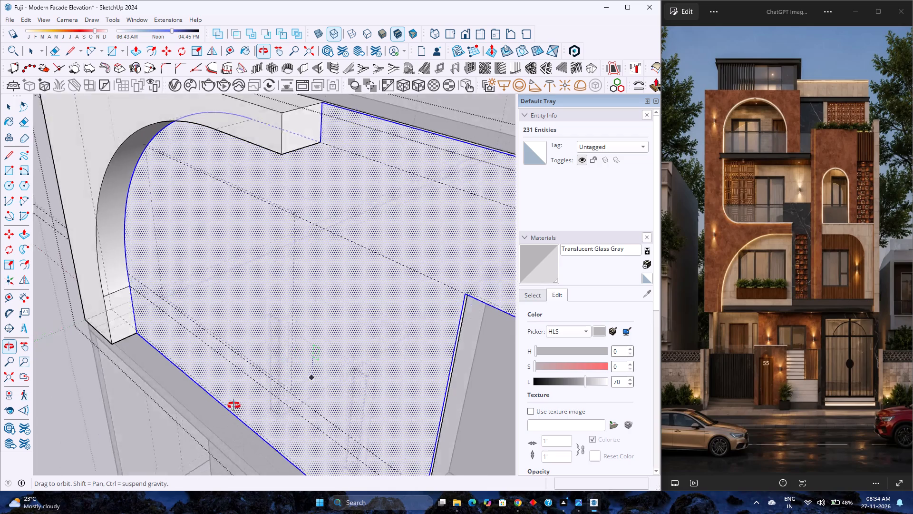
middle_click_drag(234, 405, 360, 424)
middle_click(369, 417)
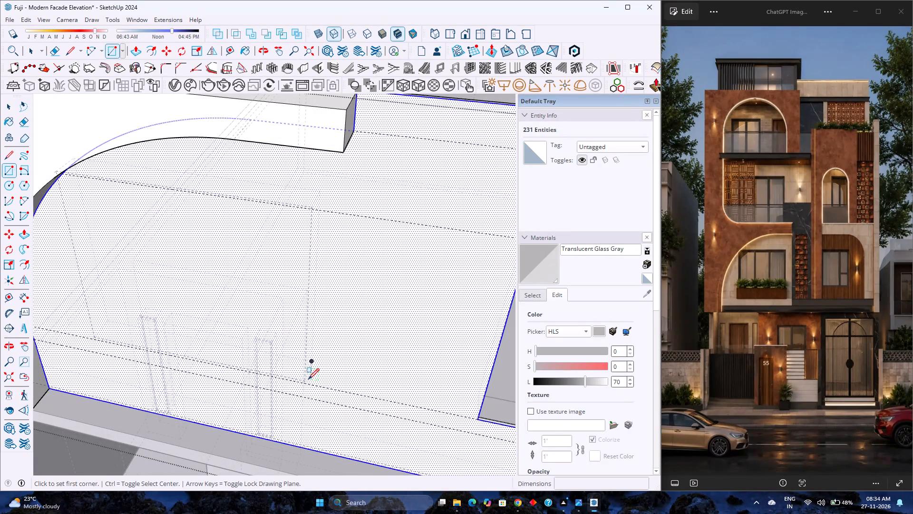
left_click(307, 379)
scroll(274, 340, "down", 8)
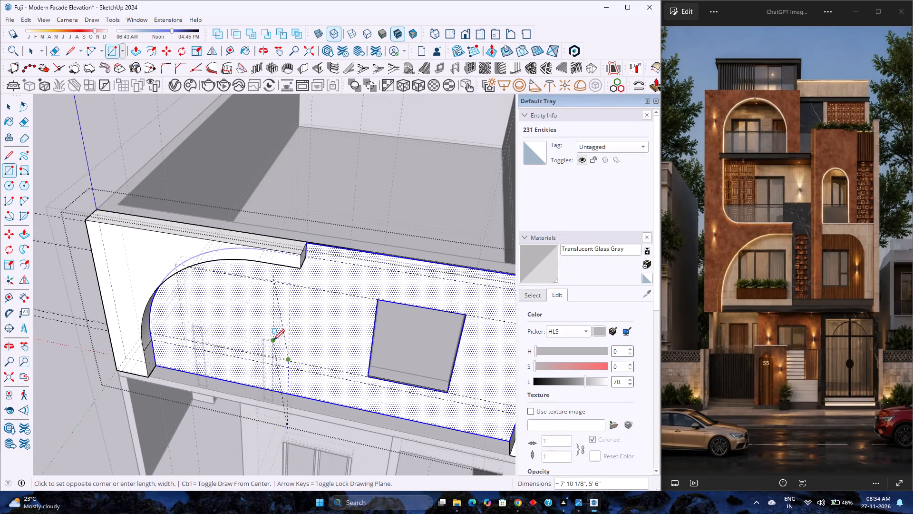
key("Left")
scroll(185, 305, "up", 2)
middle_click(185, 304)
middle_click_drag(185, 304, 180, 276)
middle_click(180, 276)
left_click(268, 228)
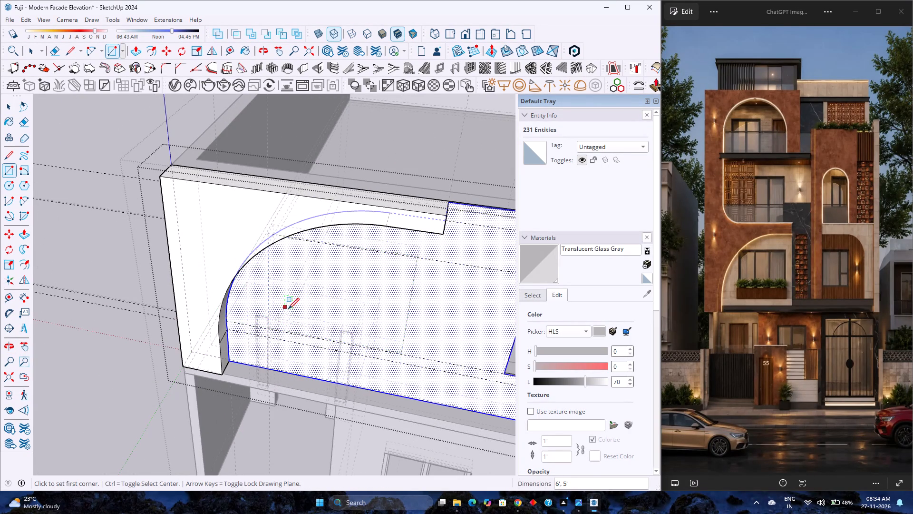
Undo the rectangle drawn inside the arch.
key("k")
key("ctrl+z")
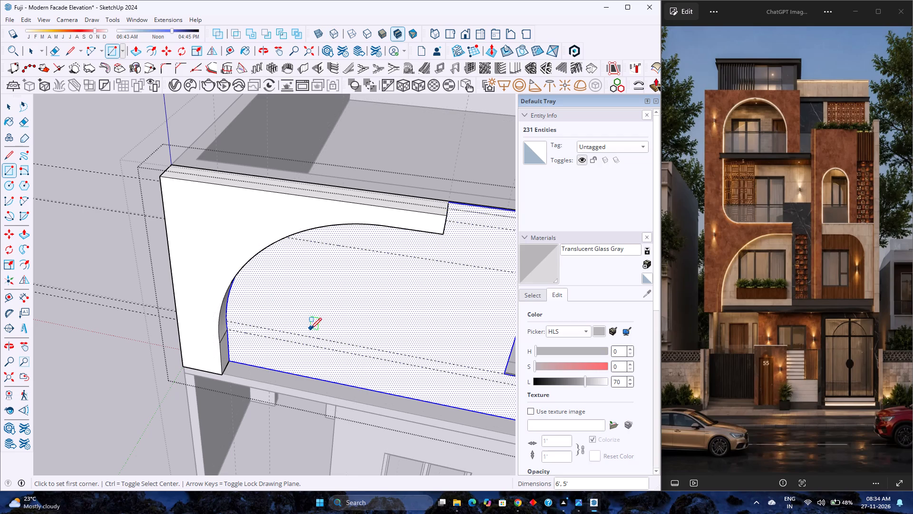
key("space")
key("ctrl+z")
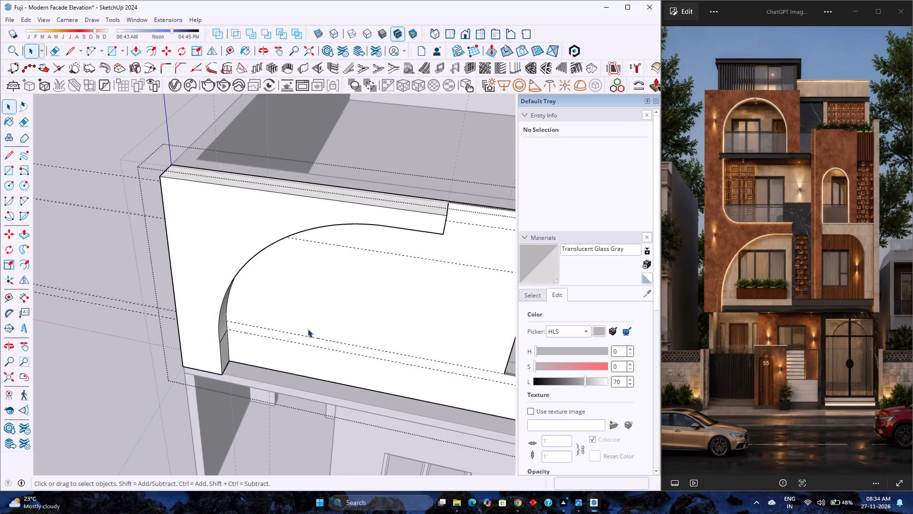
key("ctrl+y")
Place a vertical guide on the hidden opening outline's side nearest the existing window opening, offset from its opposite side.
scroll(176, 325, "down", 7)
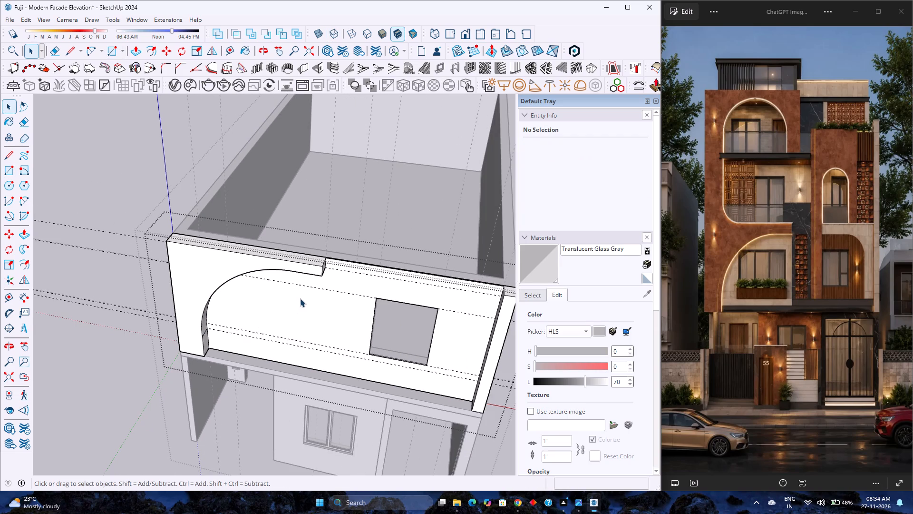
double_click(300, 298)
key("k")
scroll(290, 347, "up", 1)
middle_click_drag(290, 347, 287, 316)
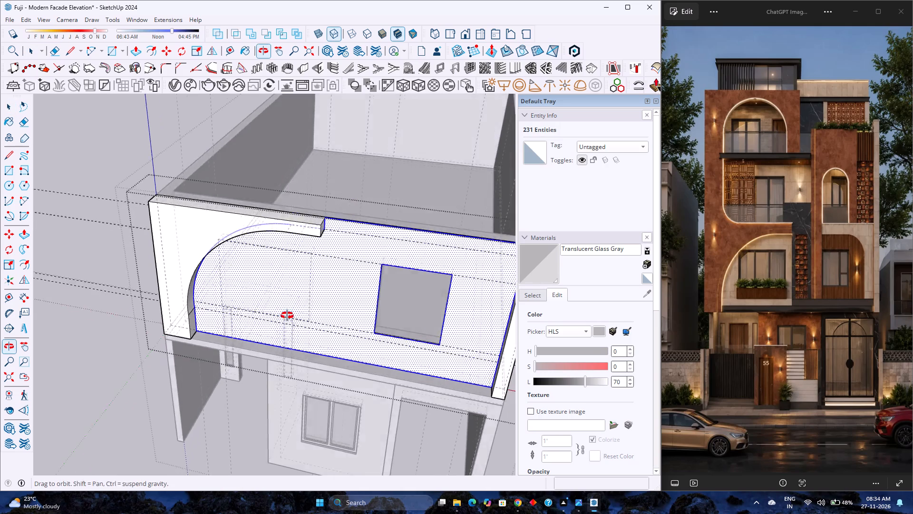
middle_click_drag(287, 316, 288, 244)
middle_click(288, 244)
scroll(288, 242, "up", 4)
middle_click_drag(286, 236, 228, 410, "shift")
middle_click(228, 410, "shift")
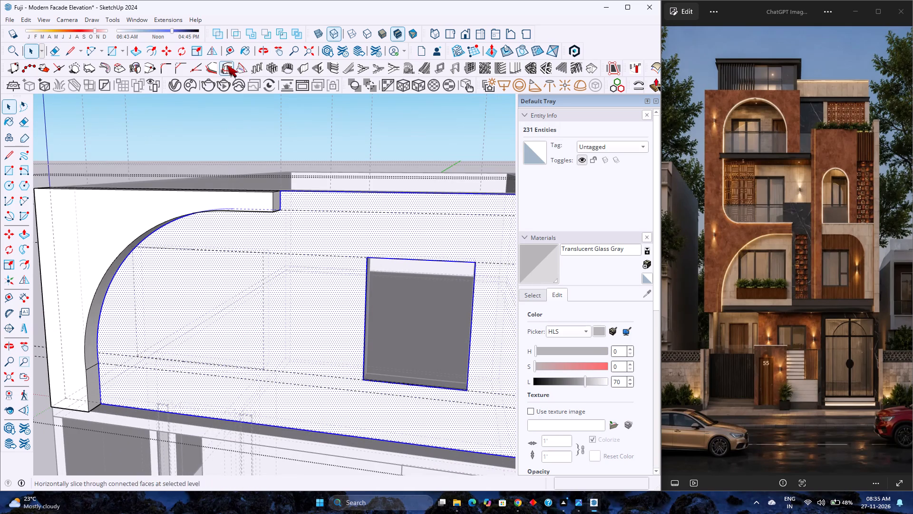
left_click(226, 51)
left_click(136, 304)
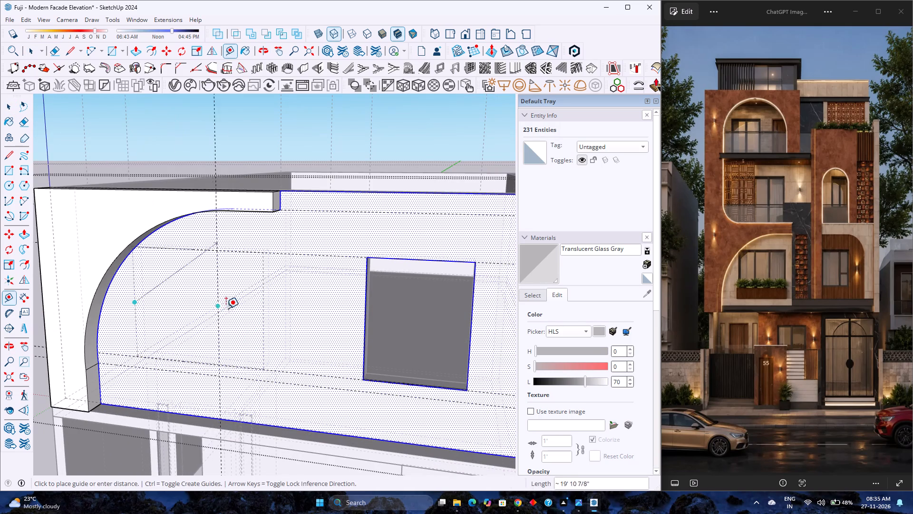
left_click(262, 308)
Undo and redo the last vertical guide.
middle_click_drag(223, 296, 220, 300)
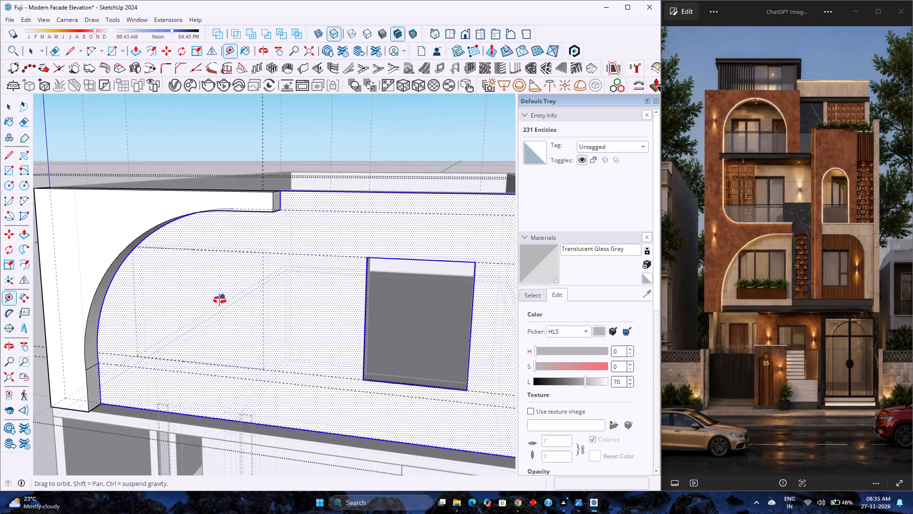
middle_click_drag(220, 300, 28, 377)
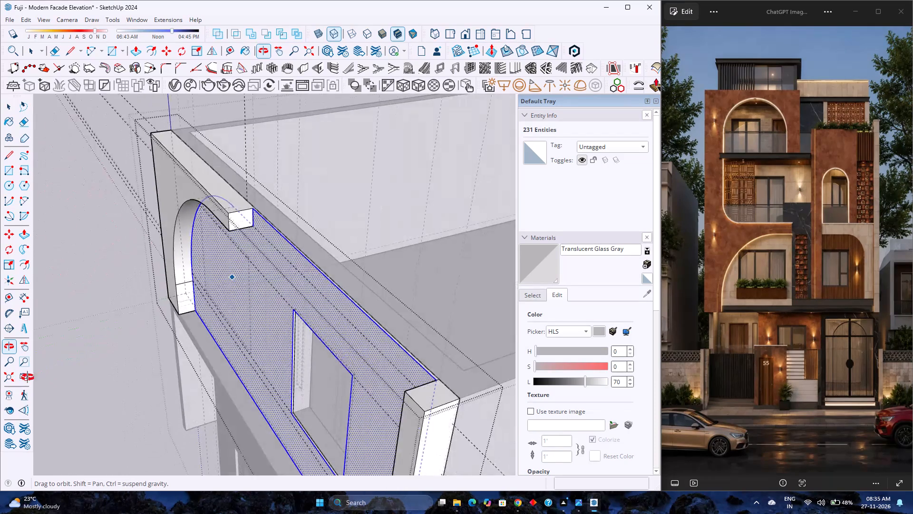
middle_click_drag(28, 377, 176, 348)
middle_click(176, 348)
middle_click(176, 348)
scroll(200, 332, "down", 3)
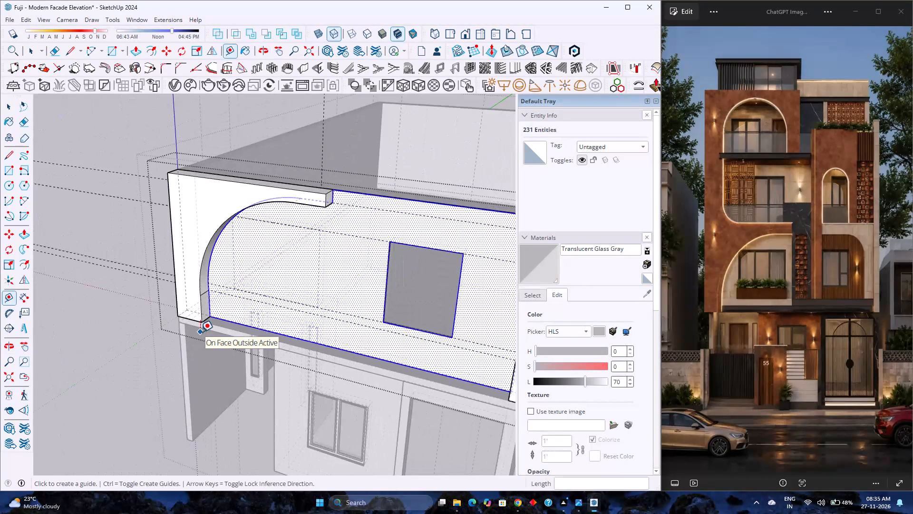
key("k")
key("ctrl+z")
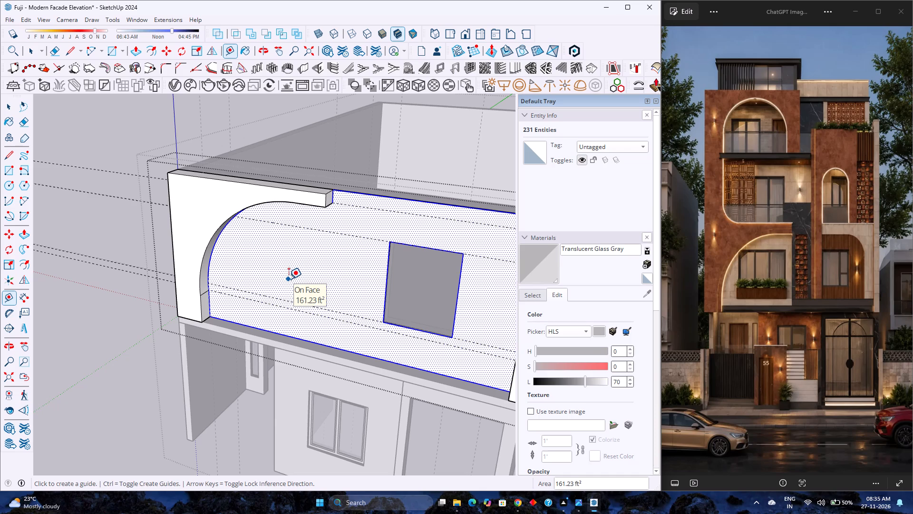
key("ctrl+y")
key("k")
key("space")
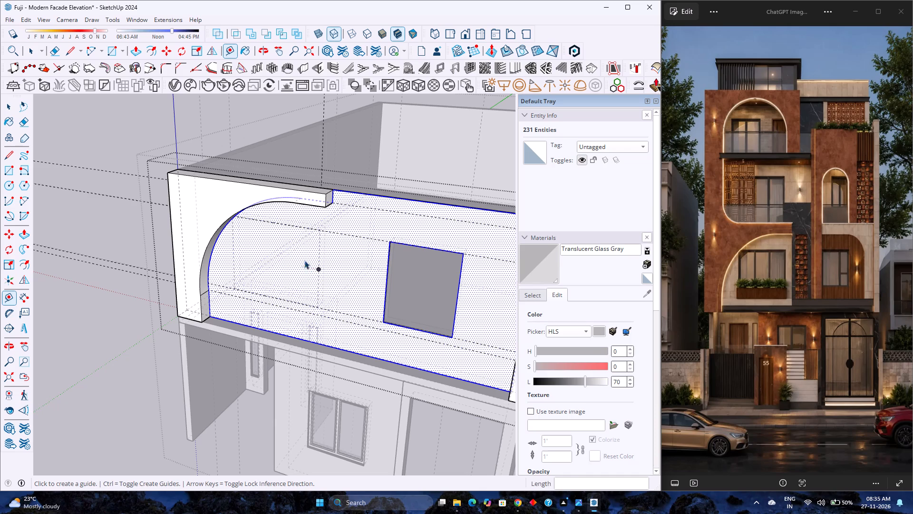
Move the new vertical guide 1' forward along the green axis onto the front wall face.
scroll(324, 172, "up", 1)
left_click(320, 172)
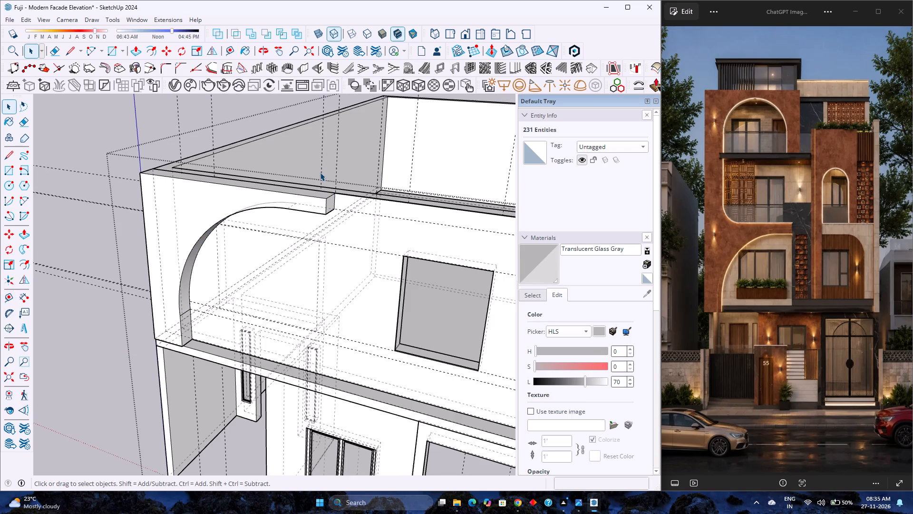
double_click(321, 174)
left_click(321, 174)
scroll(316, 200, "up", 3)
middle_click_drag(316, 200, 225, 273)
left_click(162, 53)
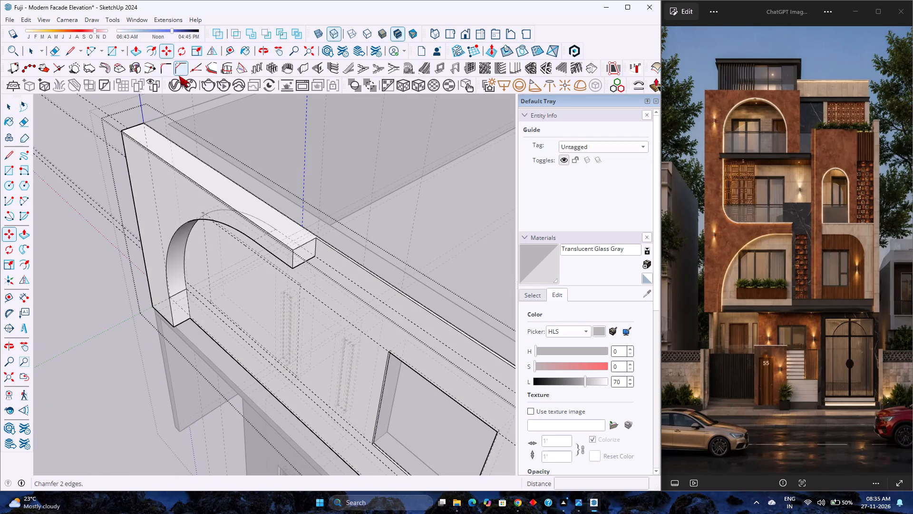
scroll(293, 287, "up", 8)
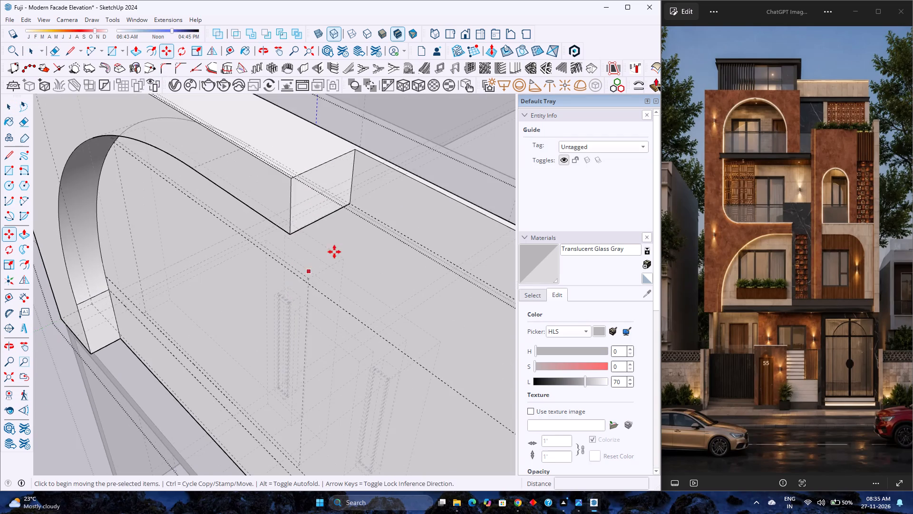
middle_click_drag(334, 250, 252, 315)
middle_click_drag(249, 316, 208, 326)
middle_click(188, 336)
middle_click(223, 333)
middle_click(223, 333)
scroll(223, 164, "up", 11)
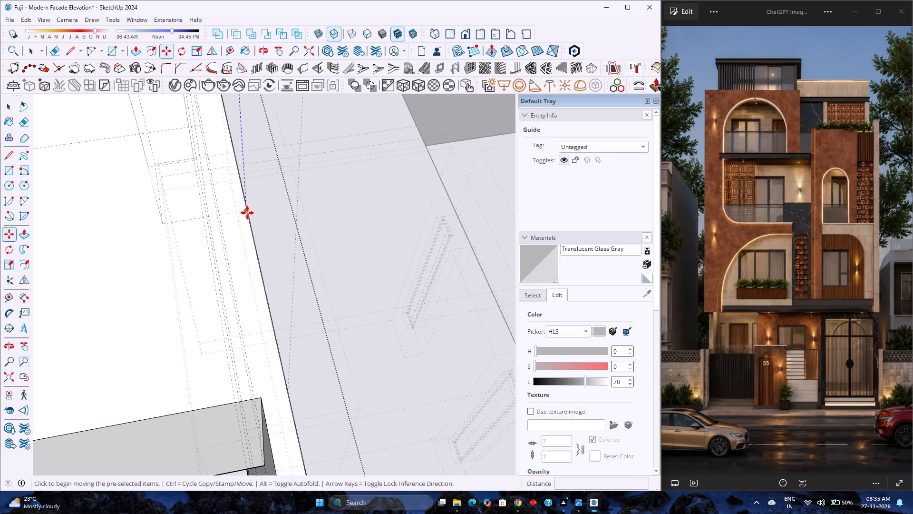
left_click(247, 201)
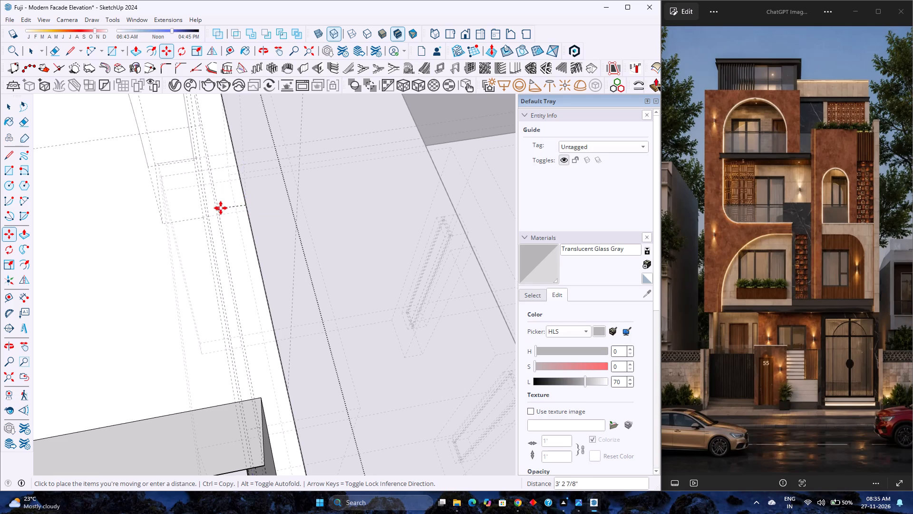
key("Left")
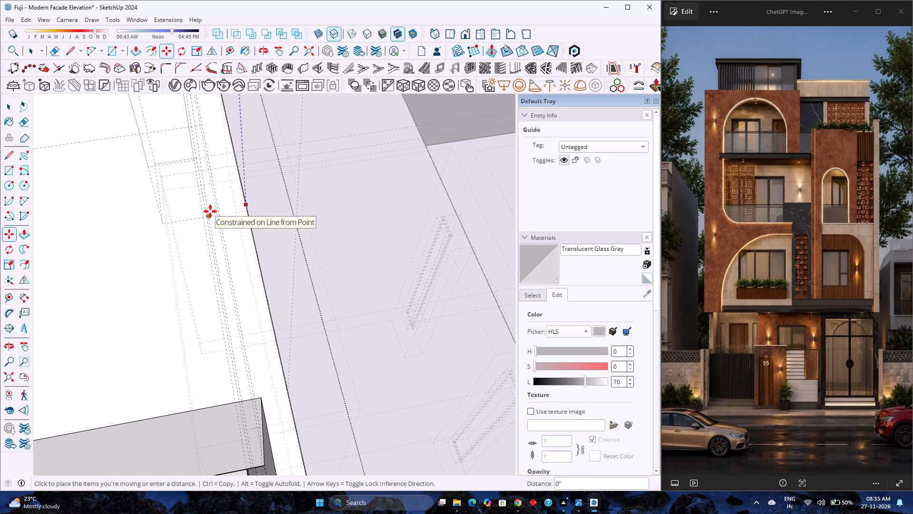
key("1")
key("Return")
scroll(227, 226, "down", 3)
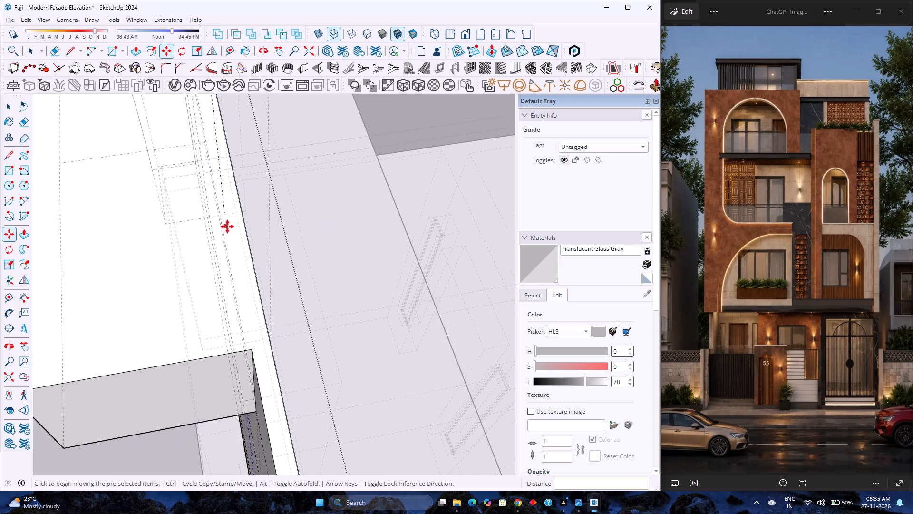
Add a second vertical guide on the front wall, 6' from the moved guide toward the arch's curved side.
scroll(227, 227, "down", 1)
middle_click_drag(152, 268, 158, 263)
middle_click_drag(162, 260, 222, 213)
middle_click(224, 211)
scroll(229, 208, "up", 1)
scroll(229, 207, "down", 10)
middle_click(168, 255)
middle_click(166, 254)
middle_click_drag(166, 252, 316, 144)
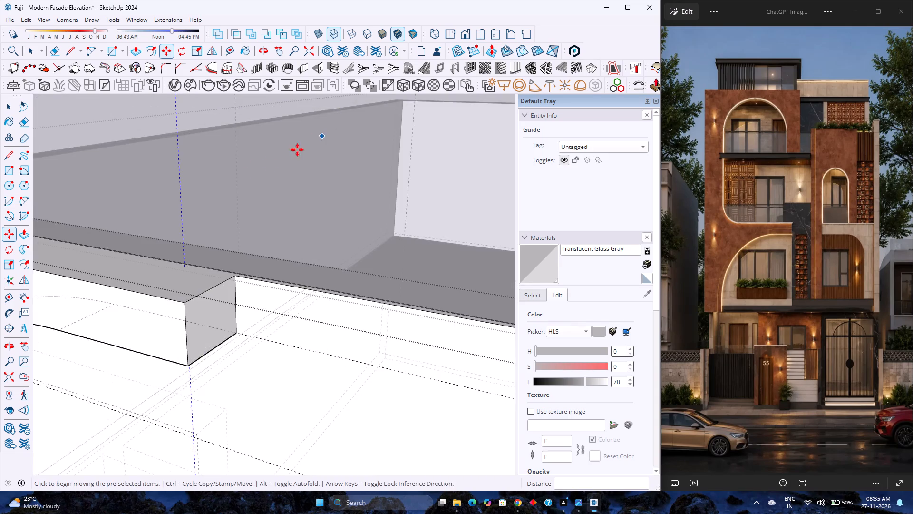
scroll(254, 169, "down", 7)
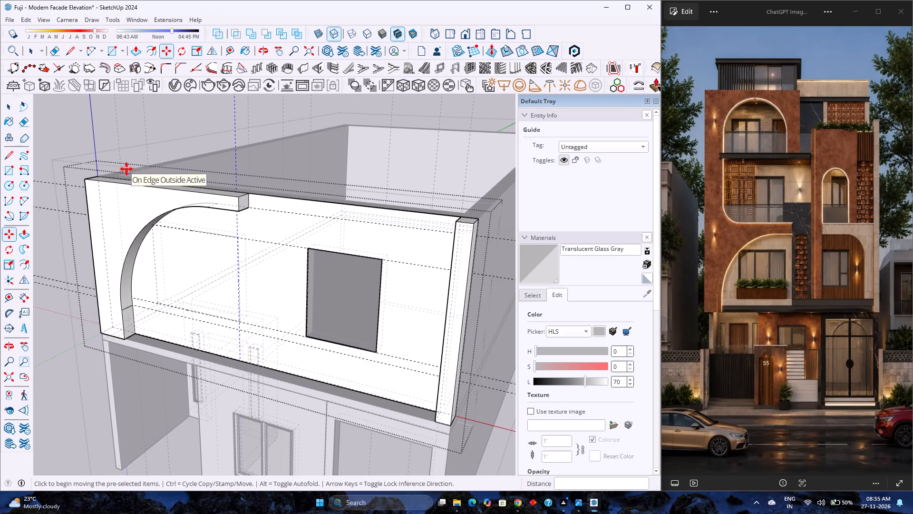
key("k")
left_click(230, 46)
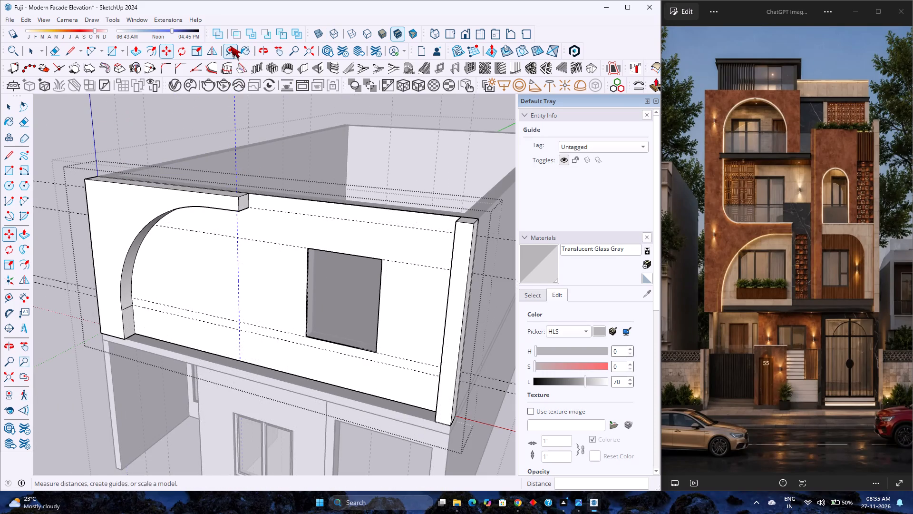
key("k")
scroll(225, 255, "up", 4)
left_click(244, 205)
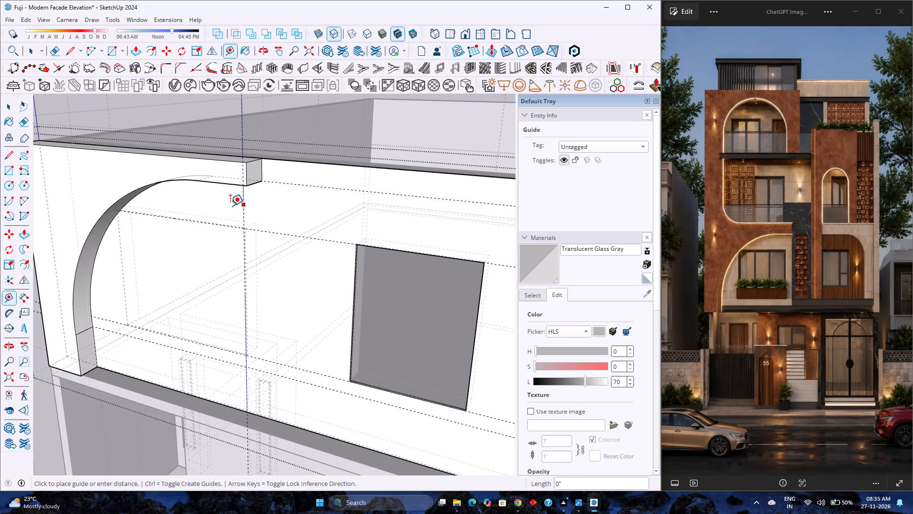
key("Right")
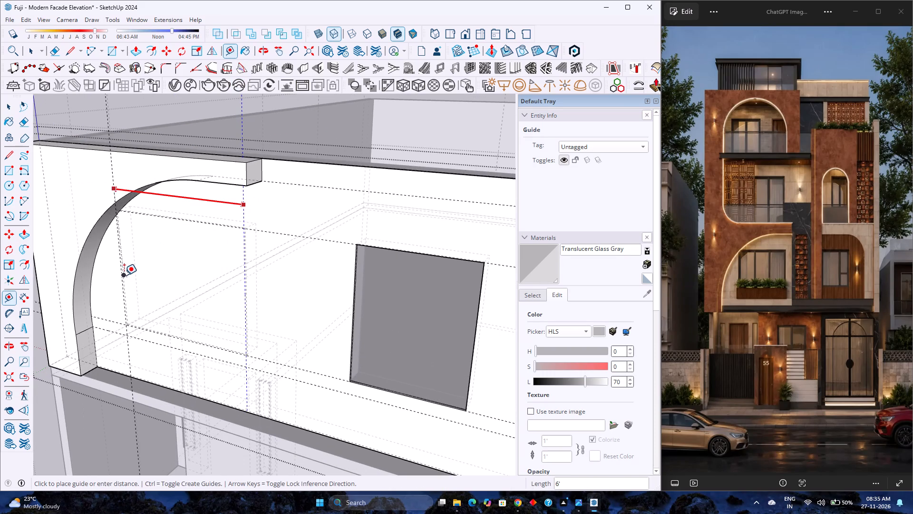
left_click(124, 275)
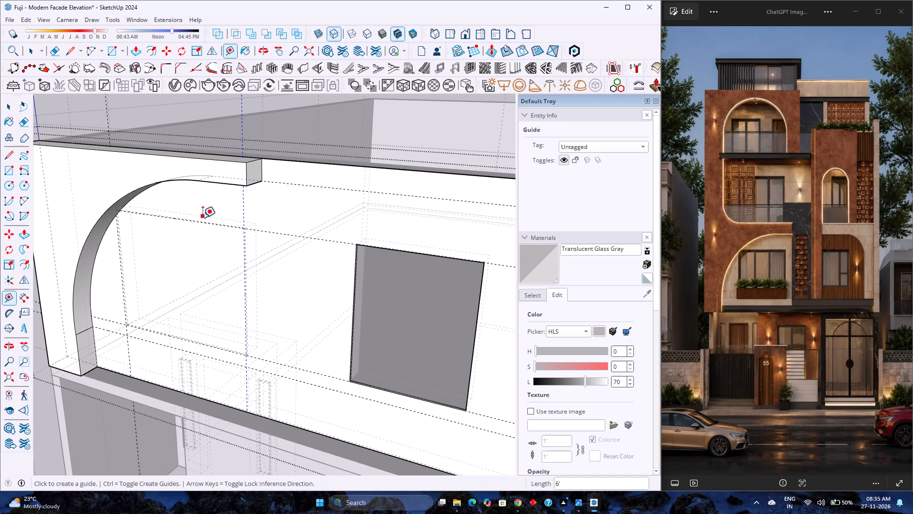
Add a horizontal guide 2' 6" below the front wall's top edge.
left_click(300, 163)
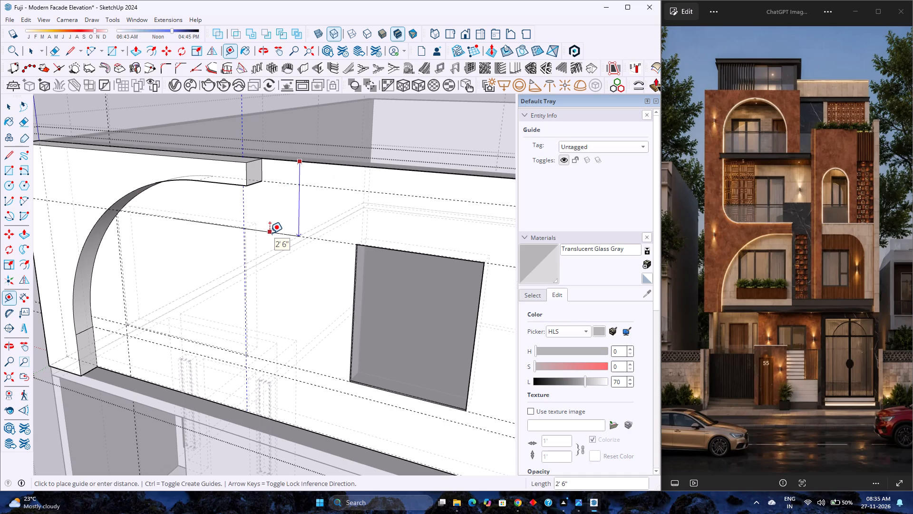
key("Up")
left_click(271, 233)
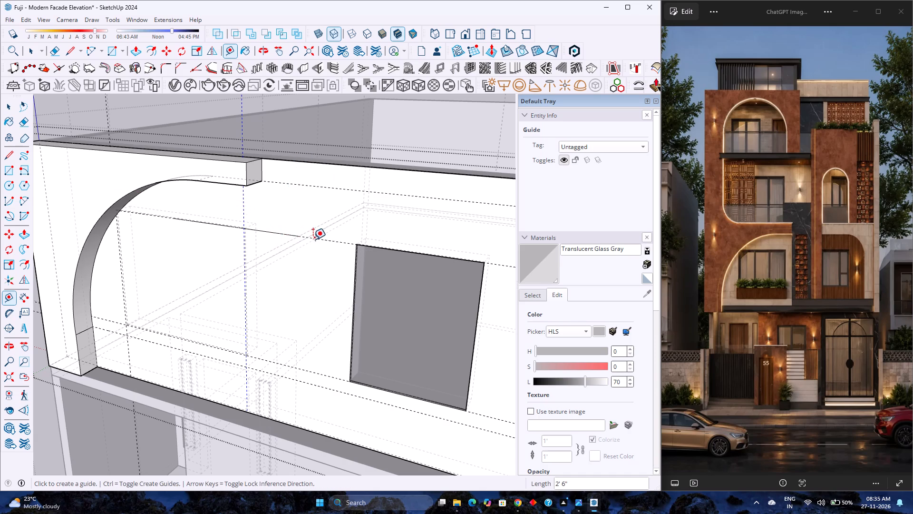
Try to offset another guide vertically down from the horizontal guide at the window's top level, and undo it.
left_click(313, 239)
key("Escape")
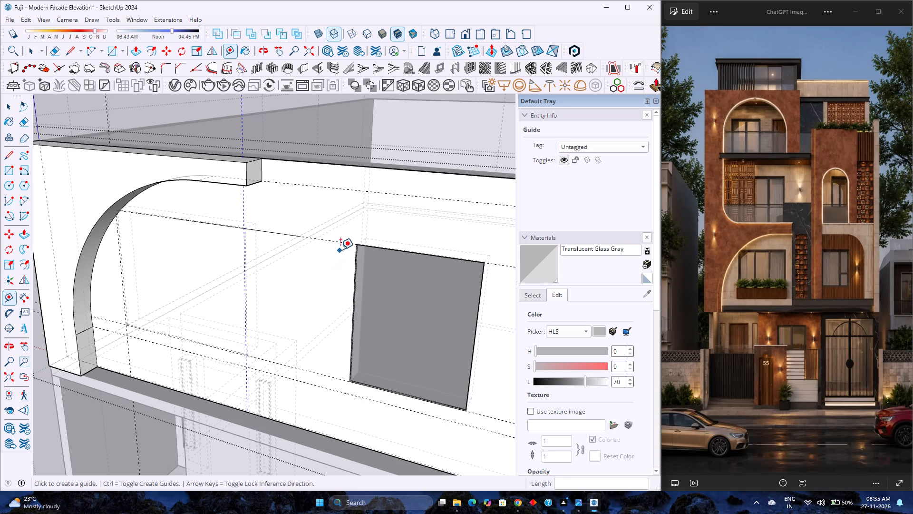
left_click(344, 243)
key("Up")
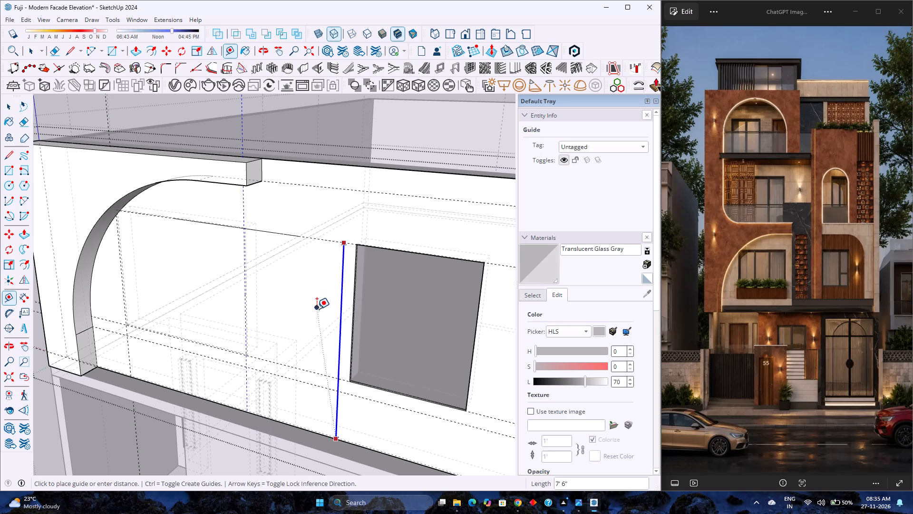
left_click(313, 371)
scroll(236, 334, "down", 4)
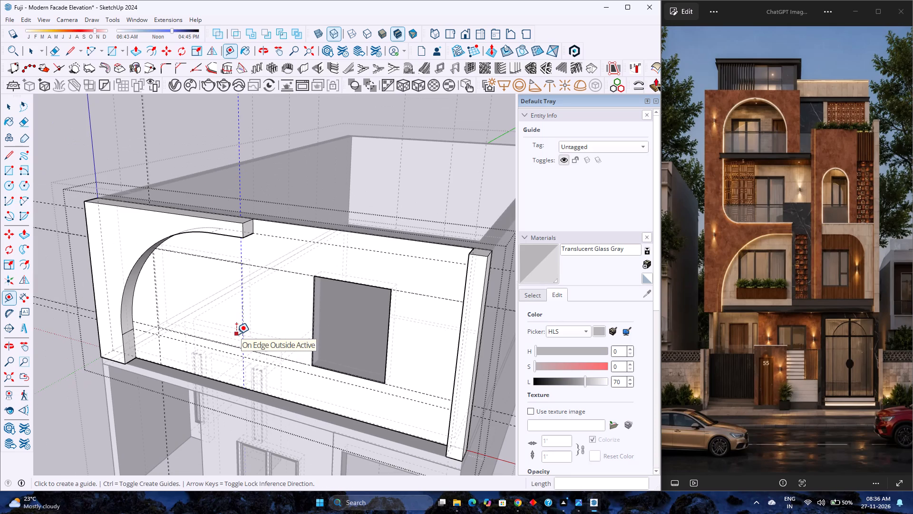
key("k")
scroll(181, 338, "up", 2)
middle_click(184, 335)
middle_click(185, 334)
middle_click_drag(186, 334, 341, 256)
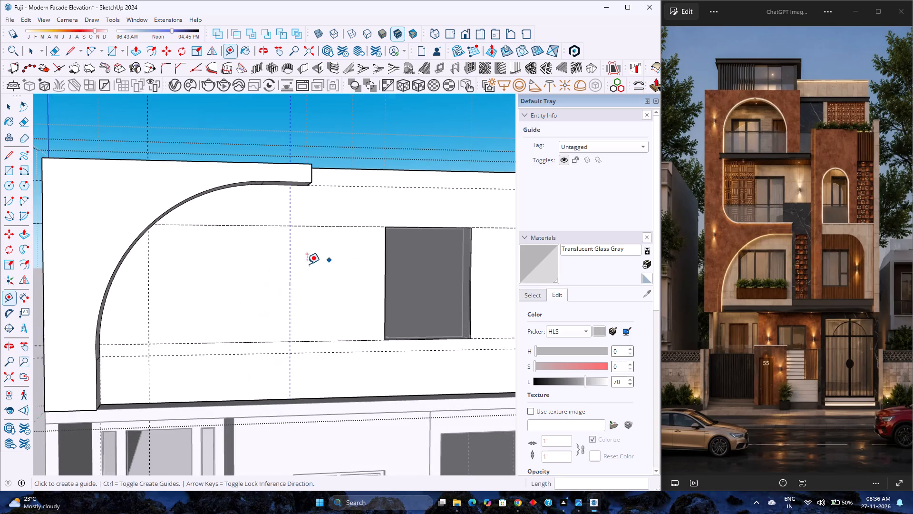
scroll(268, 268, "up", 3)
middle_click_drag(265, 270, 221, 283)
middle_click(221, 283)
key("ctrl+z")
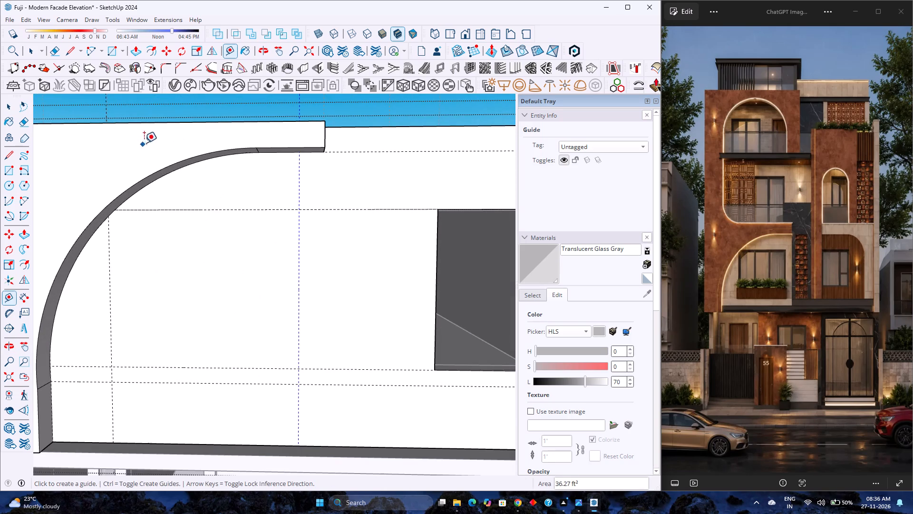
Draw a window rectangle of about 6' by 5' on the front wall between the guides inside the arched frame.
left_click(109, 49)
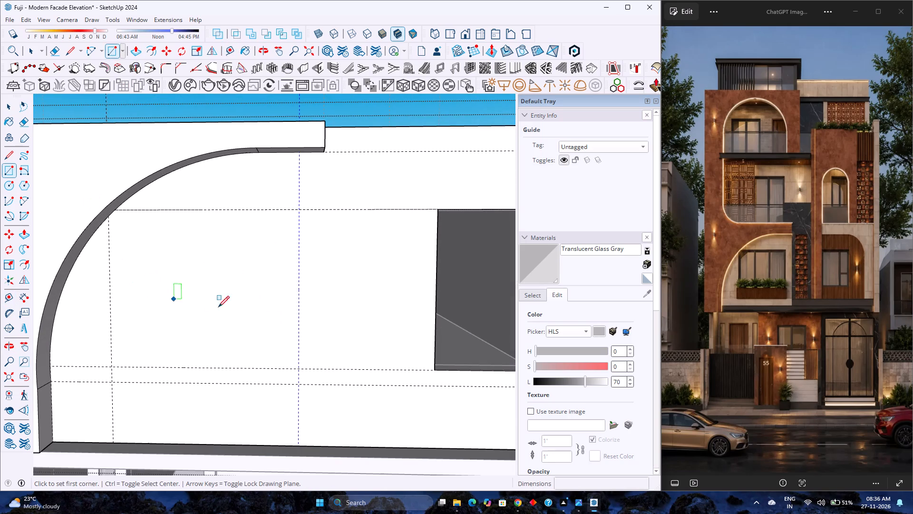
left_click(300, 369)
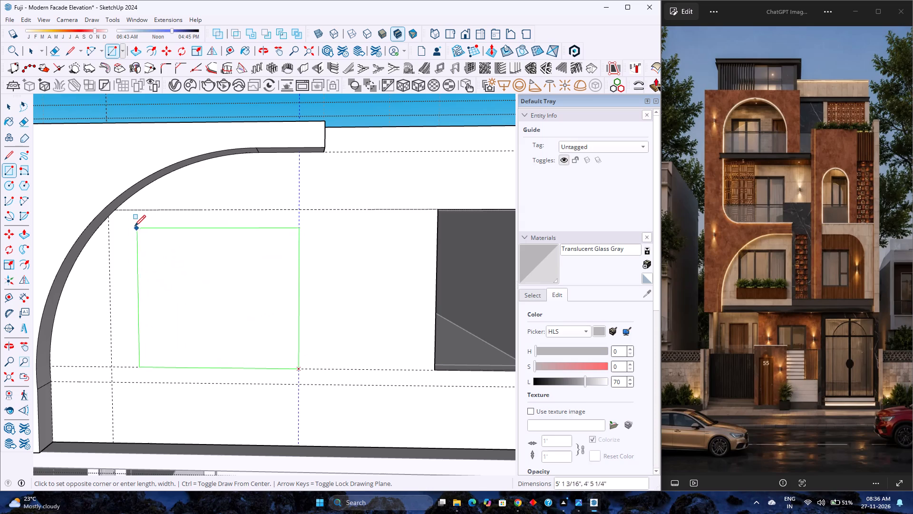
key("Left")
key("k")
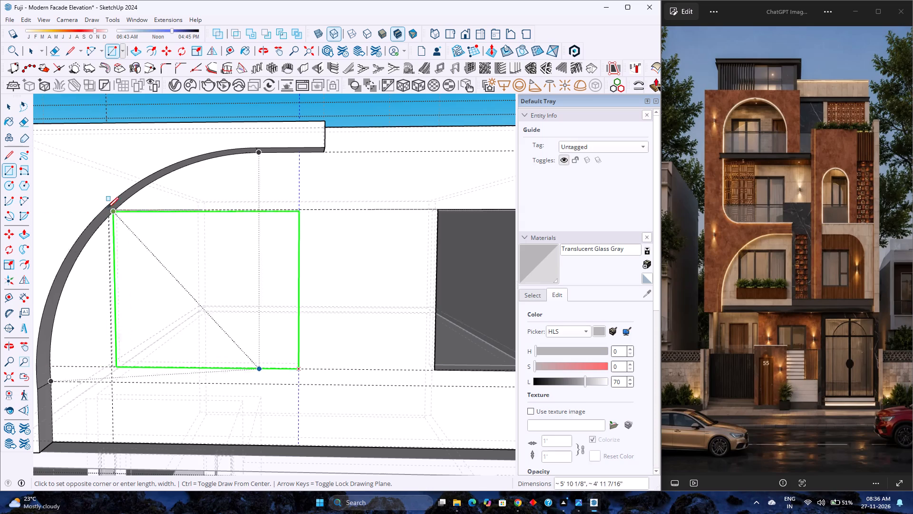
scroll(105, 206, "up", 4)
middle_click_drag(105, 206, 126, 277)
middle_click(125, 277)
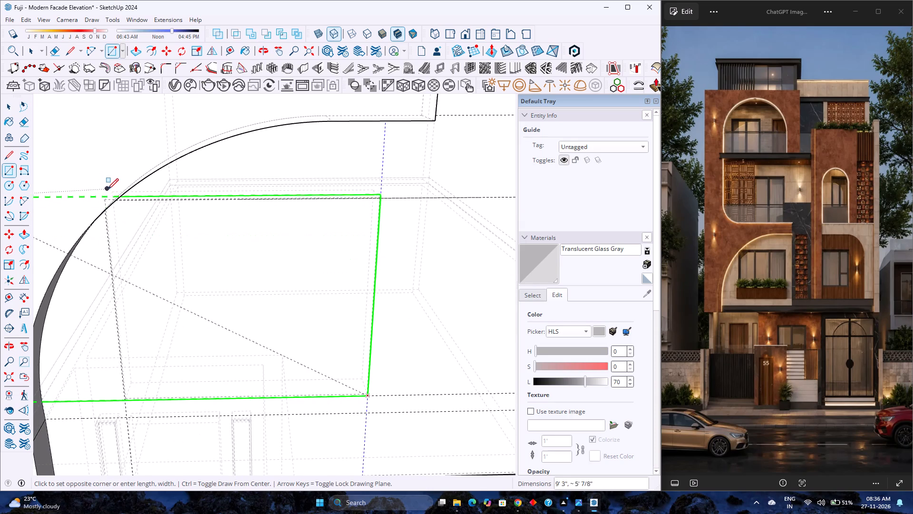
left_click(108, 194)
middle_click_drag(237, 291, 129, 235)
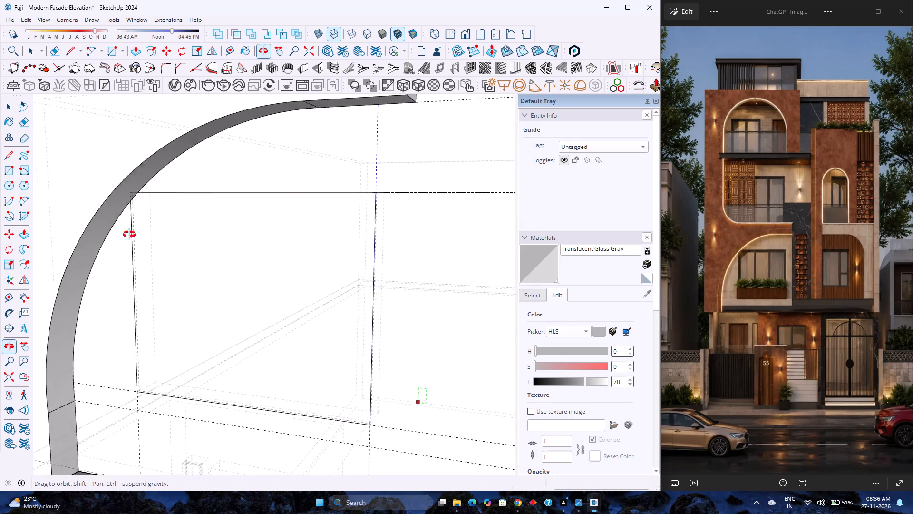
middle_click_drag(129, 235, 118, 231)
middle_click(118, 231)
middle_click(118, 231)
scroll(225, 296, "down", 6)
key("k")
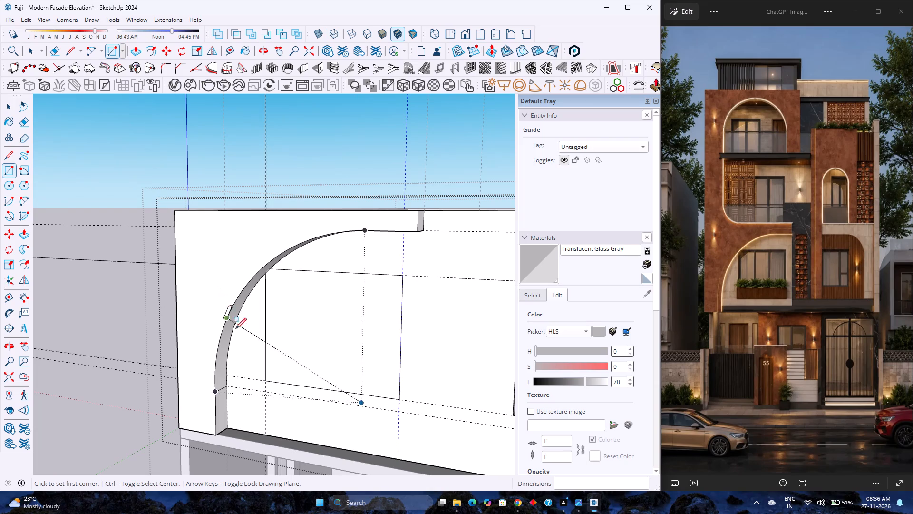
Push the new window rectangle 1" into the front wall.
key("p")
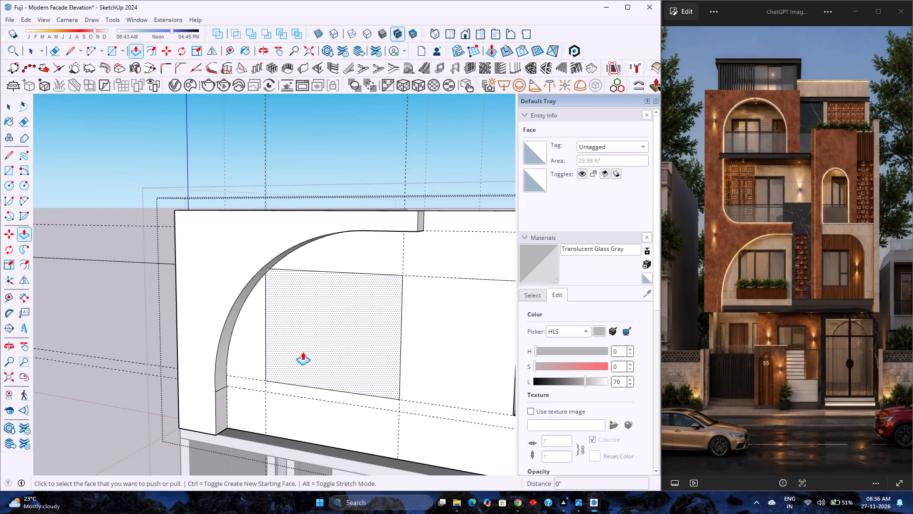
scroll(302, 352, "down", 3)
middle_click_drag(302, 353, 237, 347, "shift")
left_click(254, 343)
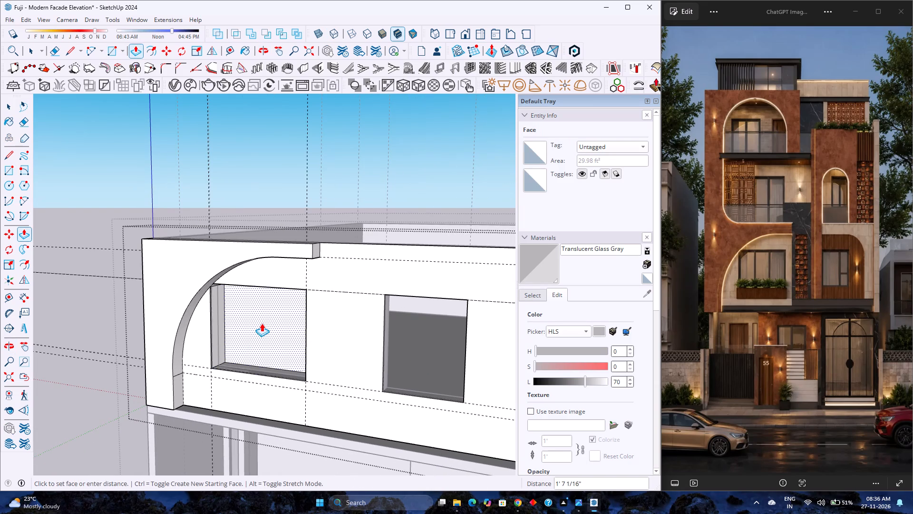
key("1")
key("Return")
Delete the recessed window face inside the arched frame to leave an open window opening.
scroll(256, 327, "up", 5)
middle_click_drag(265, 327, 262, 330)
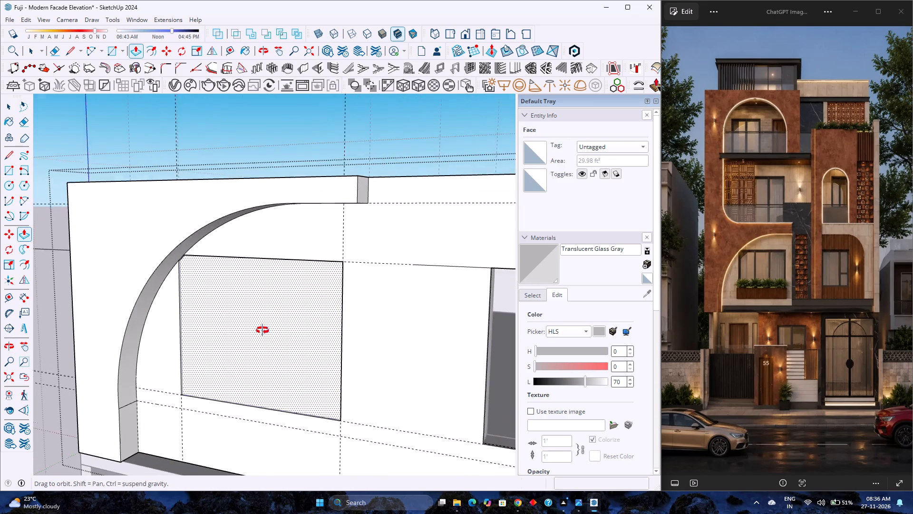
middle_click_drag(262, 330, 112, 435)
scroll(218, 363, "up", 6)
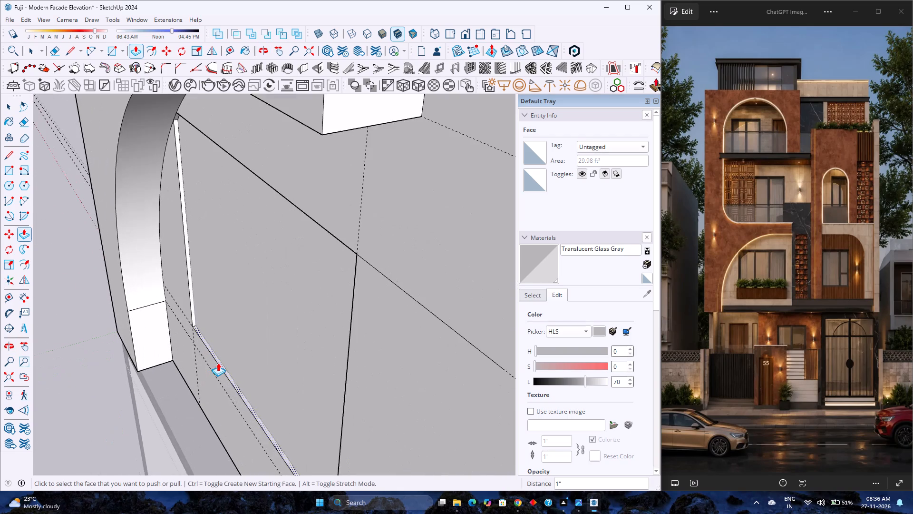
scroll(218, 362, "up", 3)
scroll(218, 362, "down", 12)
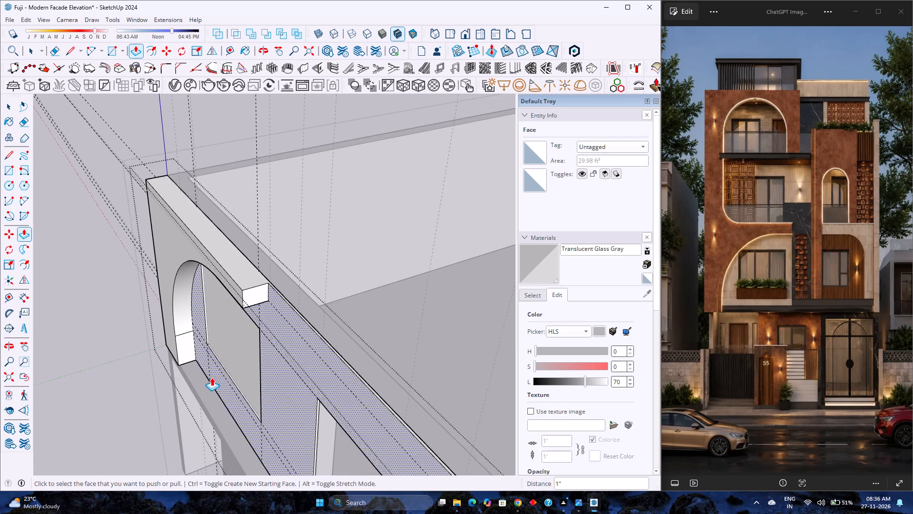
middle_click_drag(212, 377, 301, 316)
middle_click(301, 316)
scroll(301, 316, "up", 1)
key("space")
left_click(195, 198)
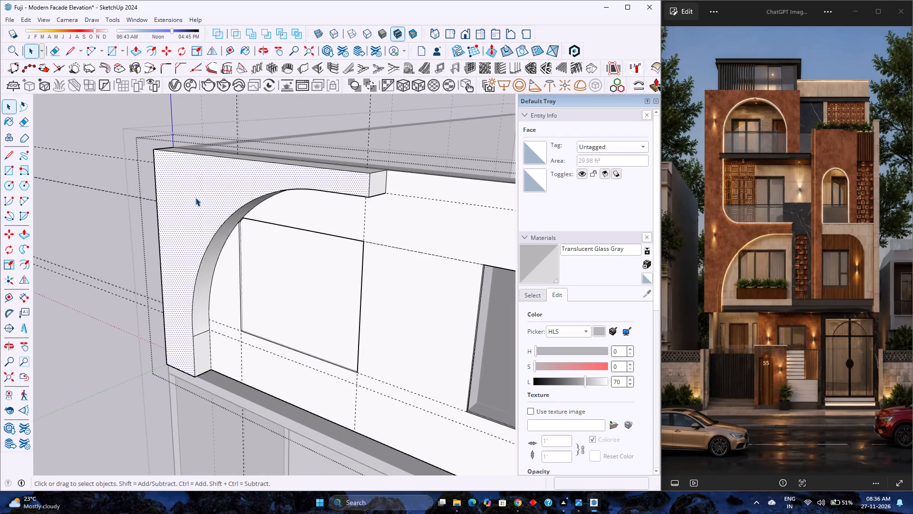
left_click(286, 277)
key("Delete")
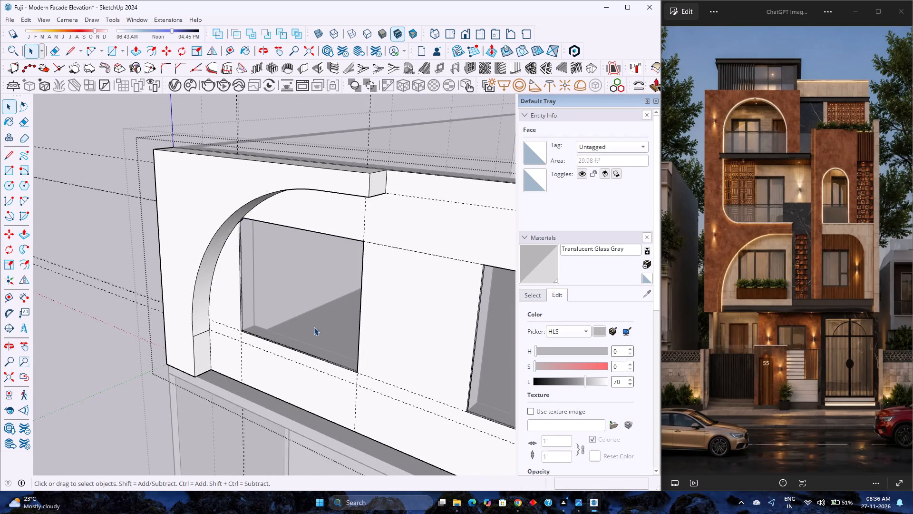
Examine the bottom and side reveal edges of the new window opening up close.
scroll(315, 334, "up", 3)
scroll(227, 313, "up", 20)
middle_click_drag(182, 351, 184, 387)
scroll(185, 386, "down", 12)
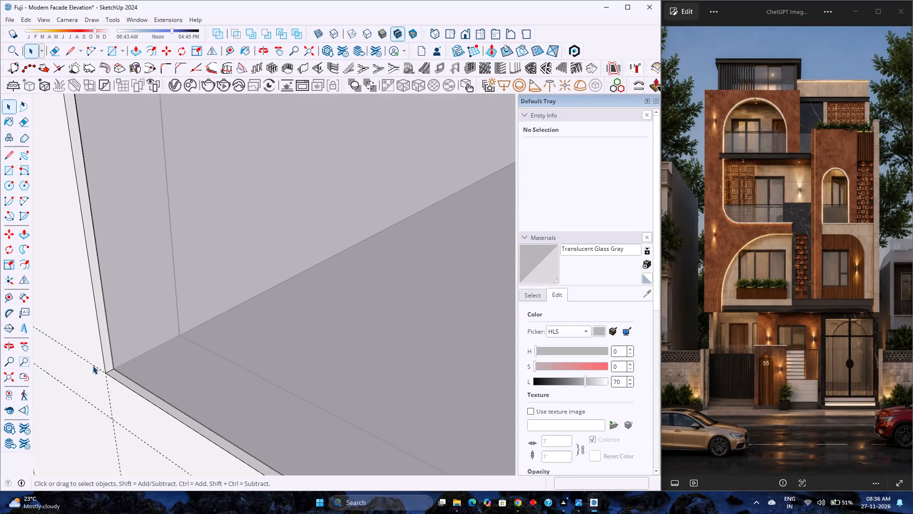
scroll(93, 366, "down", 11)
middle_click_drag(184, 405, 201, 305, "shift")
middle_click(201, 305, "shift")
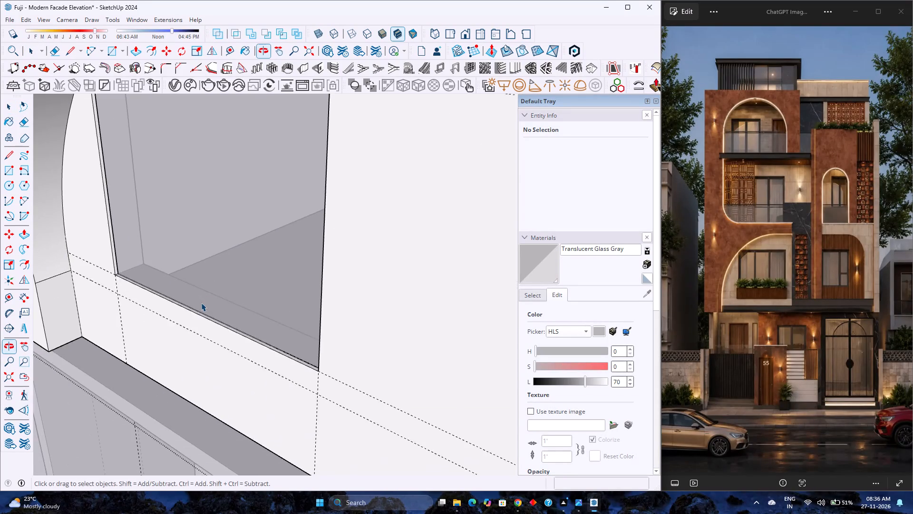
scroll(201, 303, "up", 19)
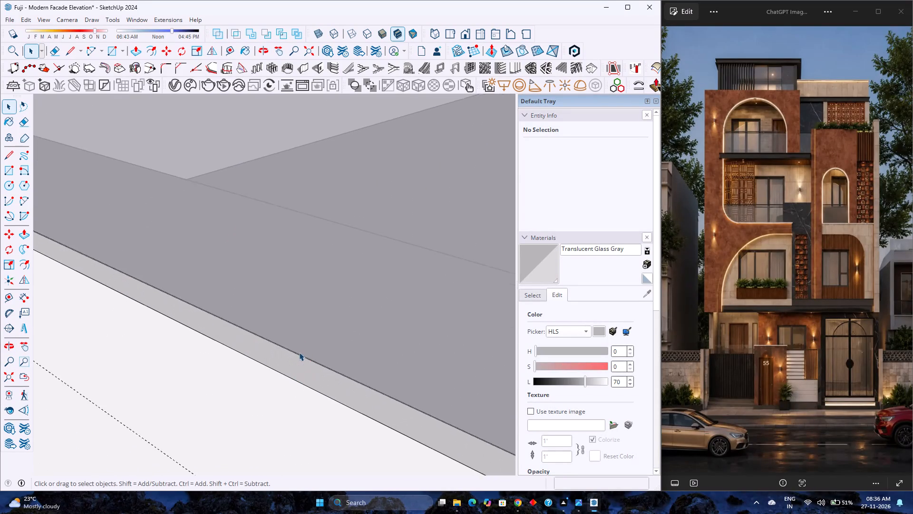
scroll(299, 352, "up", 4)
middle_click_drag(301, 352, 260, 477)
middle_click(260, 477)
scroll(323, 382, "up", 3)
scroll(280, 385, "up", 5)
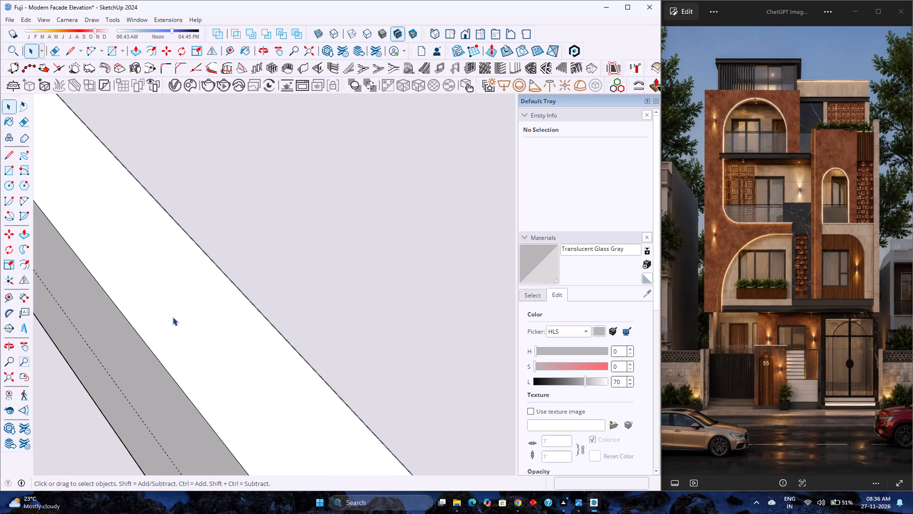
scroll(321, 398, "up", 13)
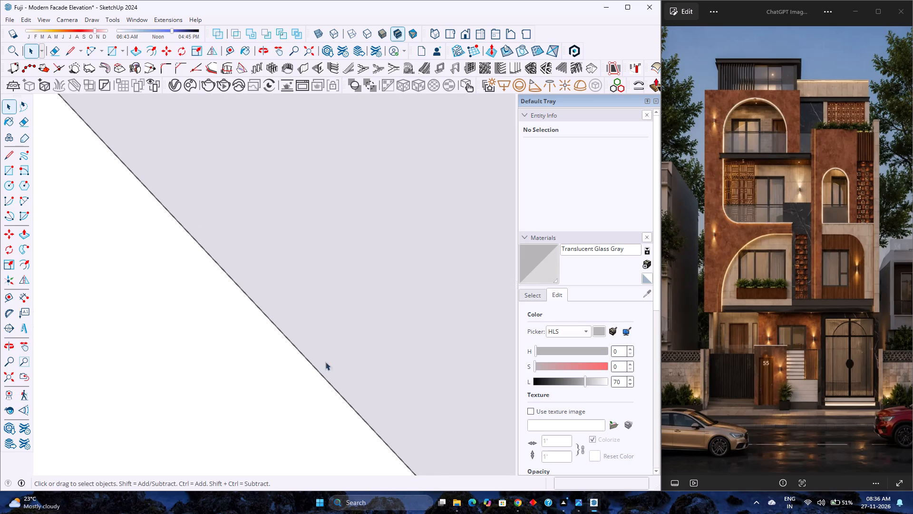
scroll(325, 362, "up", 10)
scroll(301, 348, "down", 14)
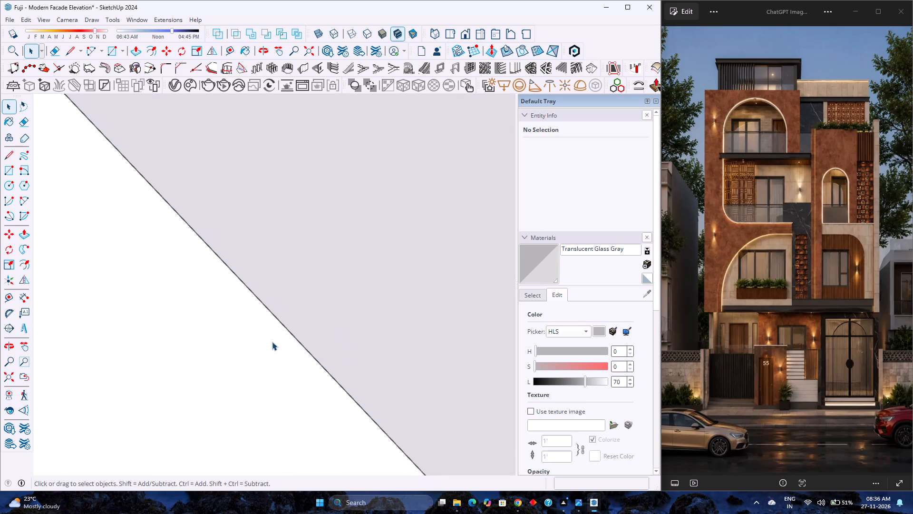
View the whole model and exit editing of the upper-floor front wall group.
left_click(13, 375)
scroll(248, 320, "down", 4)
middle_click_drag(159, 367, 228, 312)
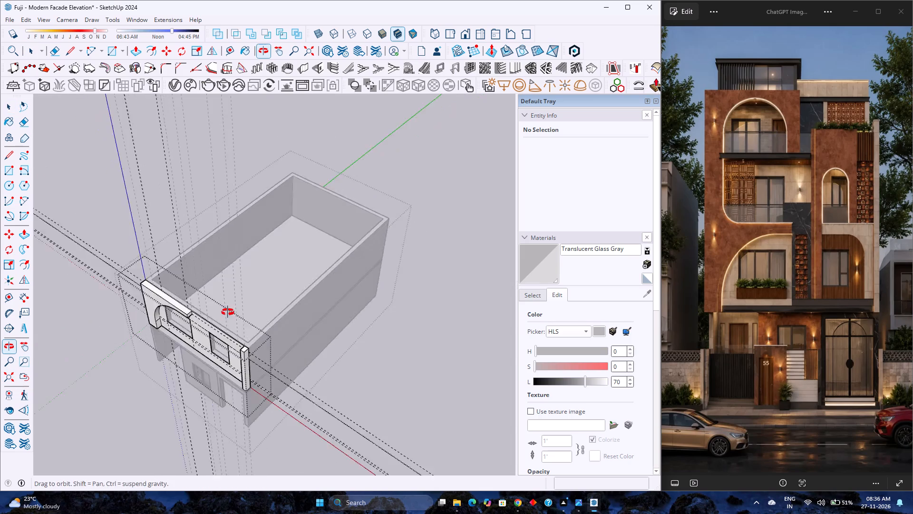
middle_click_drag(228, 312, 358, 267)
middle_click(359, 266)
scroll(286, 360, "up", 4)
middle_click_drag(305, 318, 266, 259)
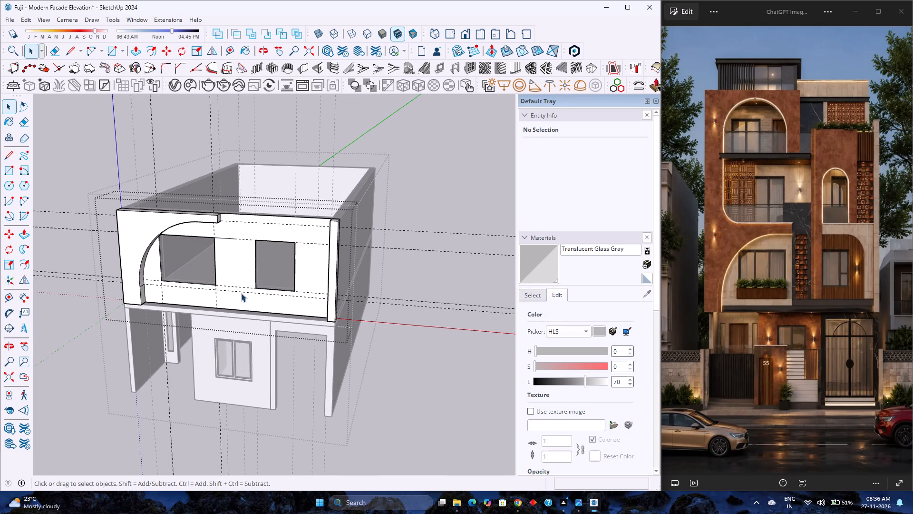
left_click(399, 343)
Examine the bottom edge of the window opening inside the arched frame.
scroll(211, 266, "up", 15)
middle_click_drag(241, 303, 146, 381)
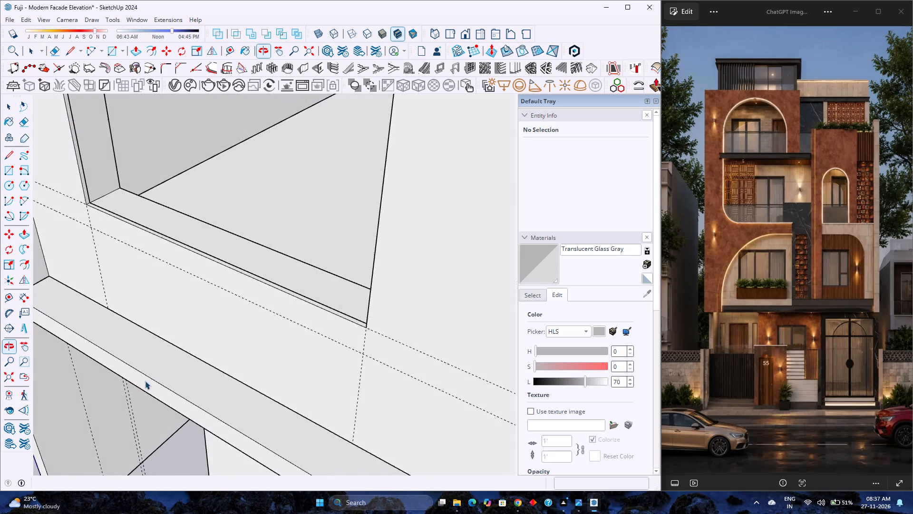
middle_click(145, 381)
scroll(231, 343, "down", 17)
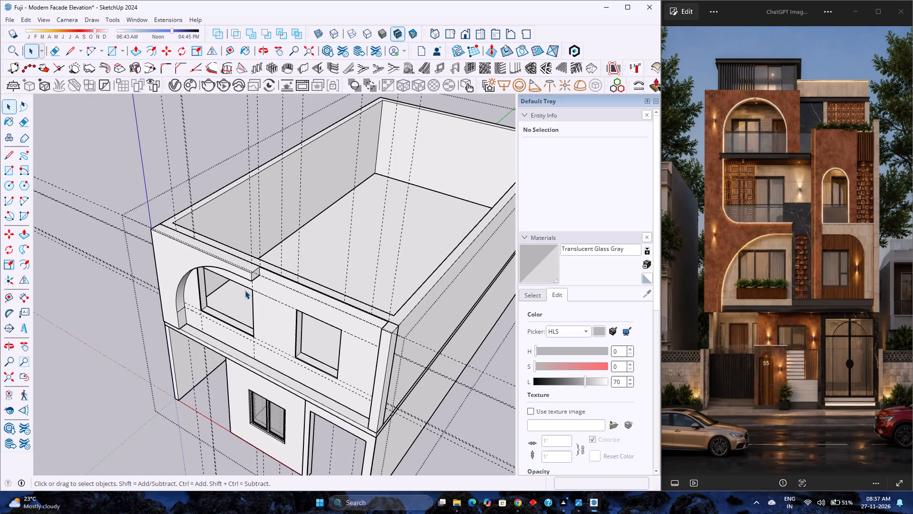
Move the five vertical guides around the plain window 1" forward onto the outer face of the upper-floor front wall.
double_click(280, 264)
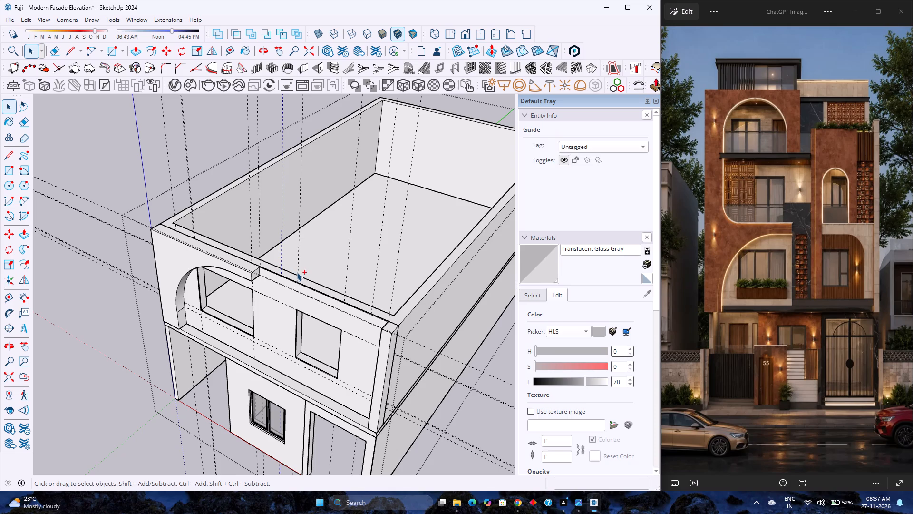
left_click(298, 267, "ctrl")
left_click(346, 280, "ctrl")
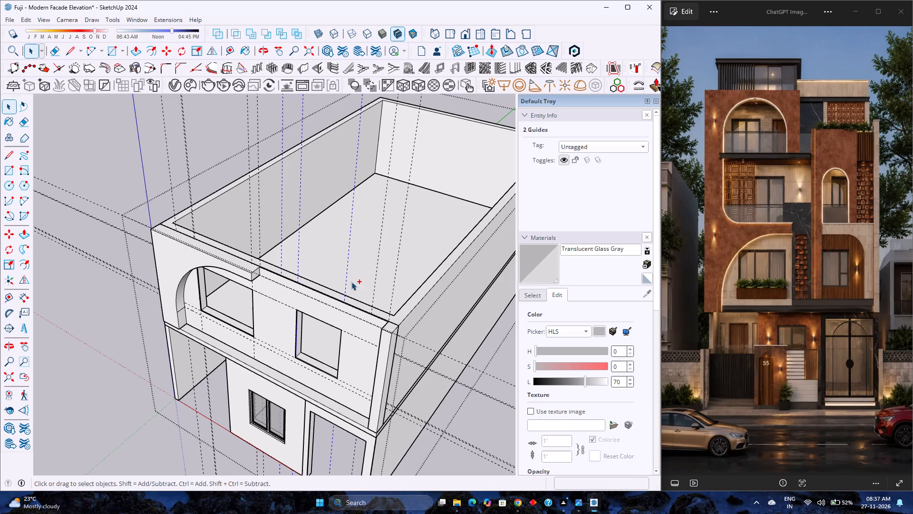
left_click(374, 287, "ctrl")
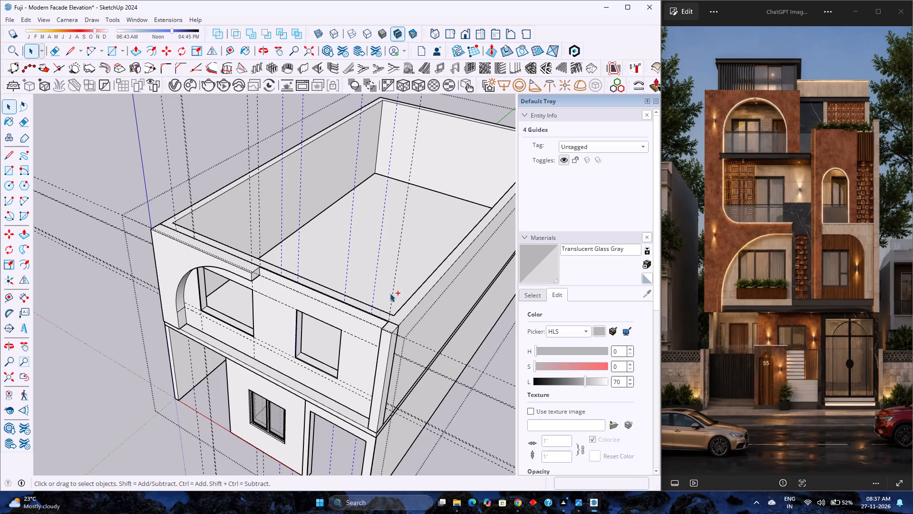
middle_click_drag(359, 352, 385, 389)
scroll(405, 333, "up", 1)
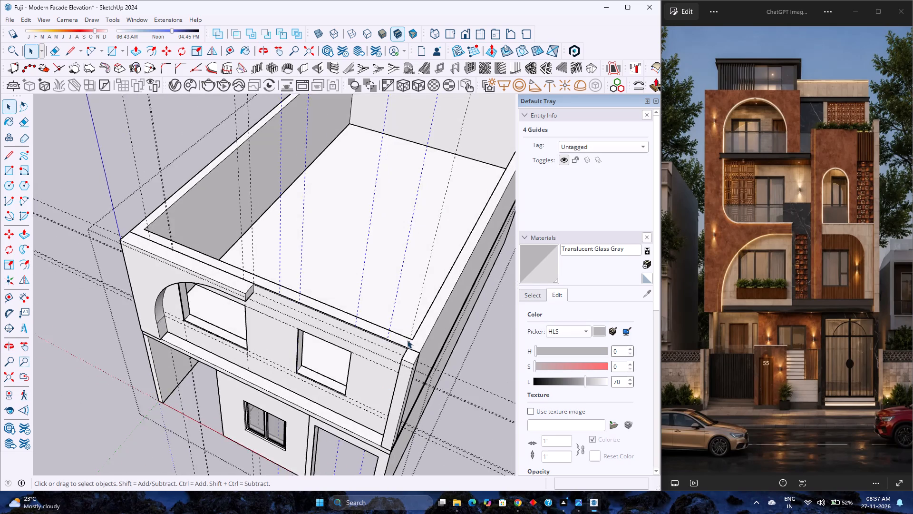
scroll(408, 343, "up", 3)
scroll(411, 343, "up", 4, "ctrl")
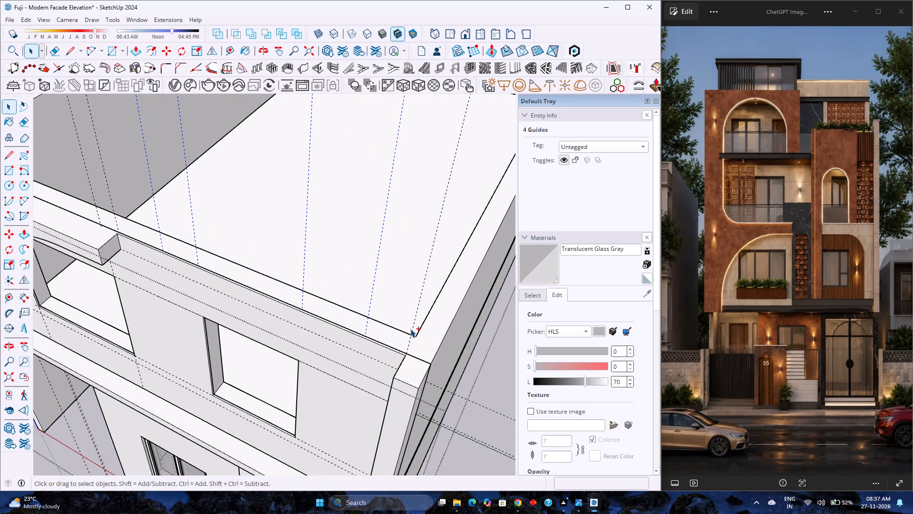
left_click(412, 326, "ctrl")
key("m")
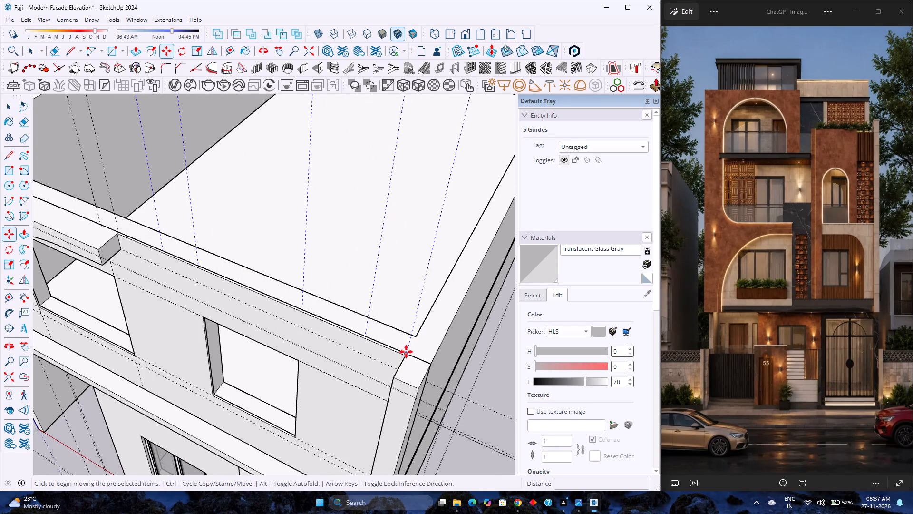
scroll(403, 361, "up", 19)
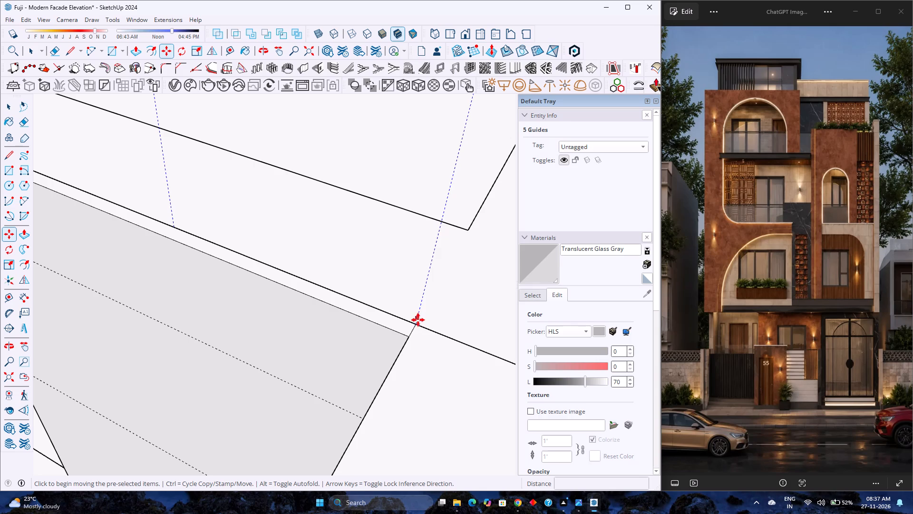
scroll(418, 322, "up", 6)
middle_click_drag(400, 315, 326, 391)
middle_click(326, 391)
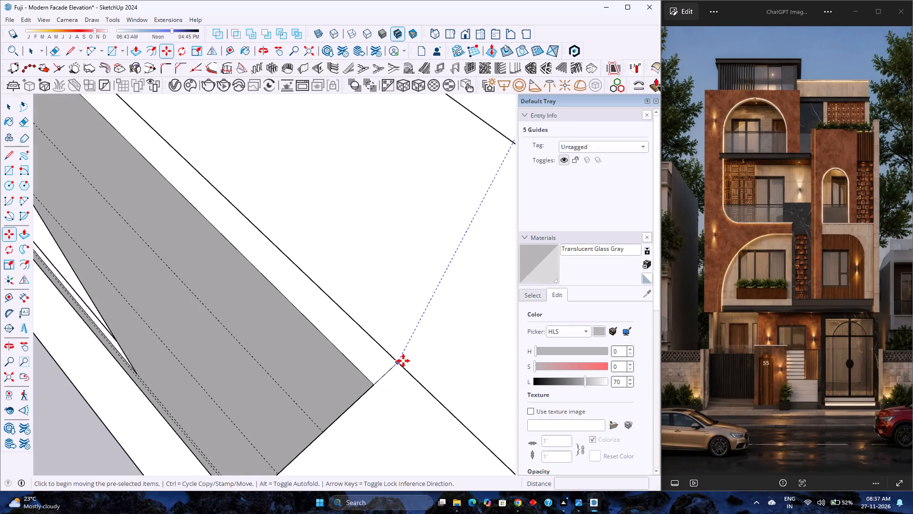
left_click(401, 361)
left_click(374, 384)
Check the shifted vertical guides against the window openings and the front wall of the upper floor.
scroll(350, 385, "down", 2)
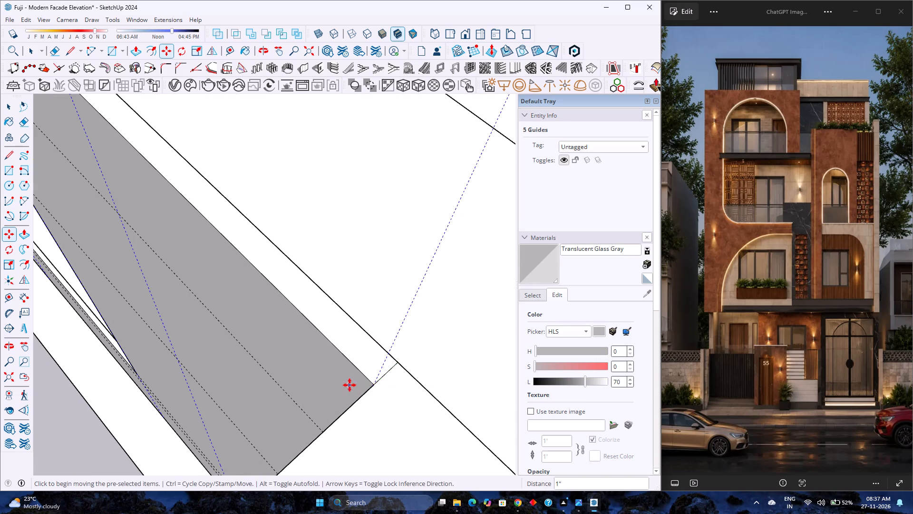
scroll(350, 385, "down", 8)
middle_click_drag(244, 386, 348, 344)
middle_click(348, 344)
scroll(351, 342, "up", 1)
scroll(351, 341, "down", 14)
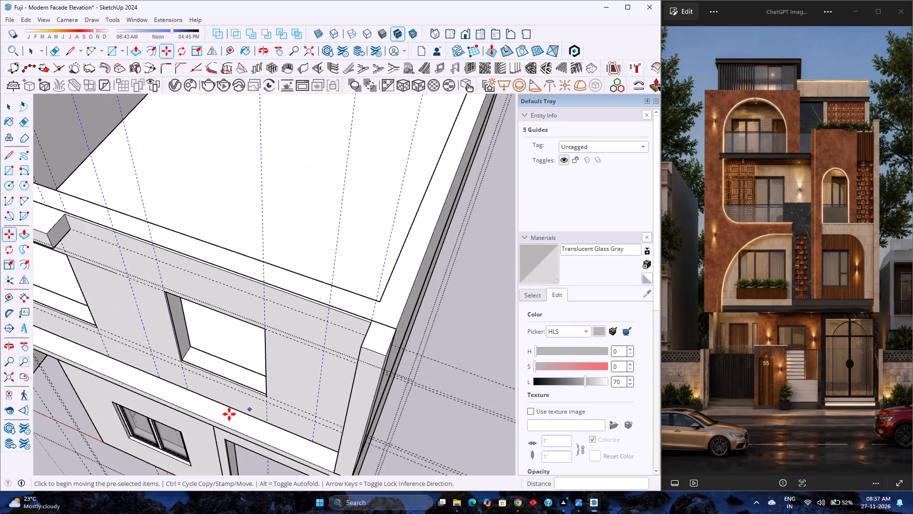
middle_click_drag(219, 415, 275, 354)
middle_click(276, 353)
scroll(285, 342, "down", 11)
middle_click_drag(237, 383, 250, 334)
scroll(251, 327, "down", 3)
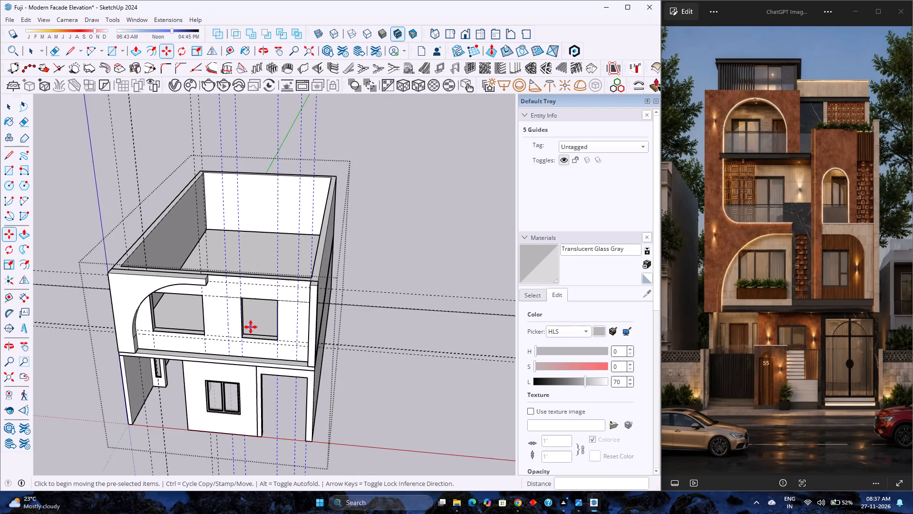
scroll(213, 333, "up", 8)
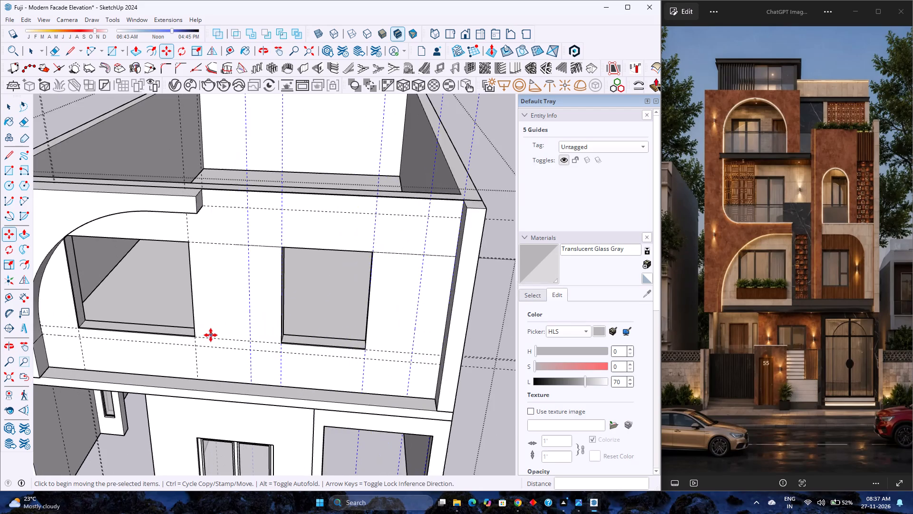
scroll(202, 339, "up", 2)
scroll(202, 339, "down", 3)
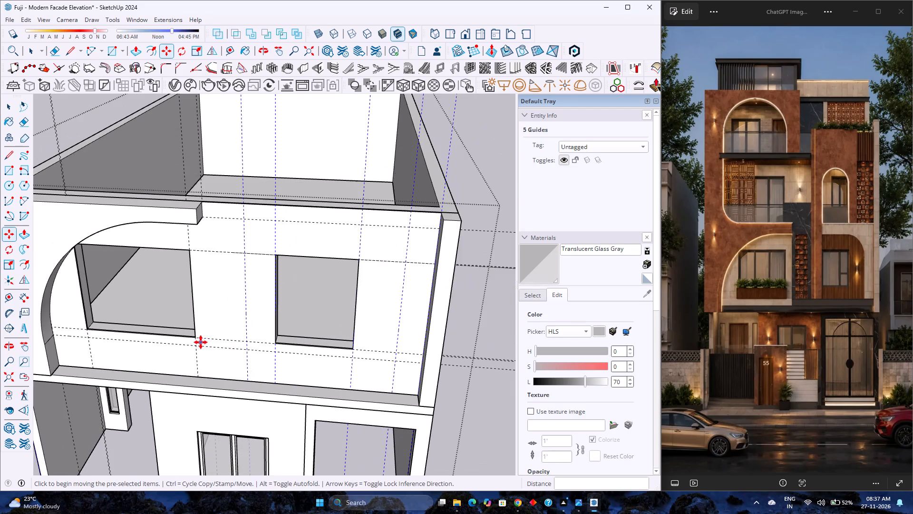
middle_click_drag(203, 334, 243, 400, "shift")
middle_click(243, 400, "shift")
middle_click_drag(244, 386, 223, 396)
middle_click(223, 396)
Delete the vertical guide at the free end of the arched frame's top band.
key("space")
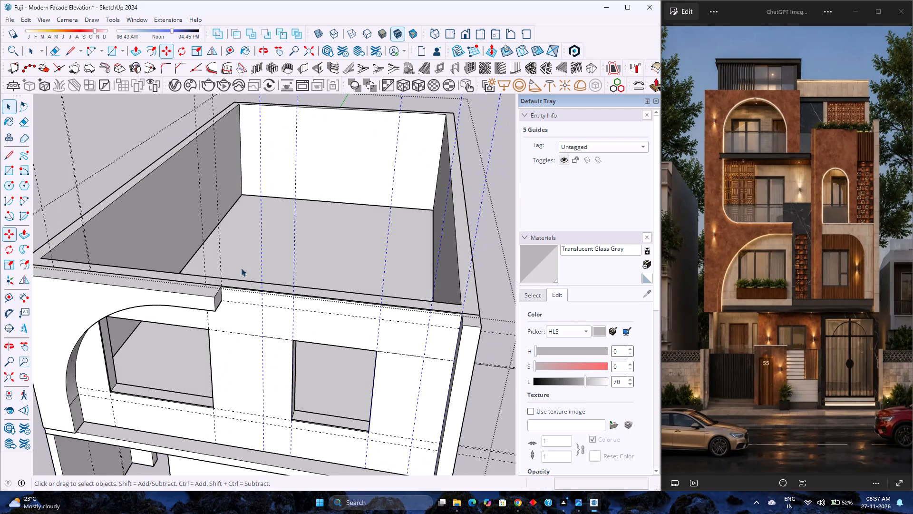
left_click(221, 276)
key("Delete")
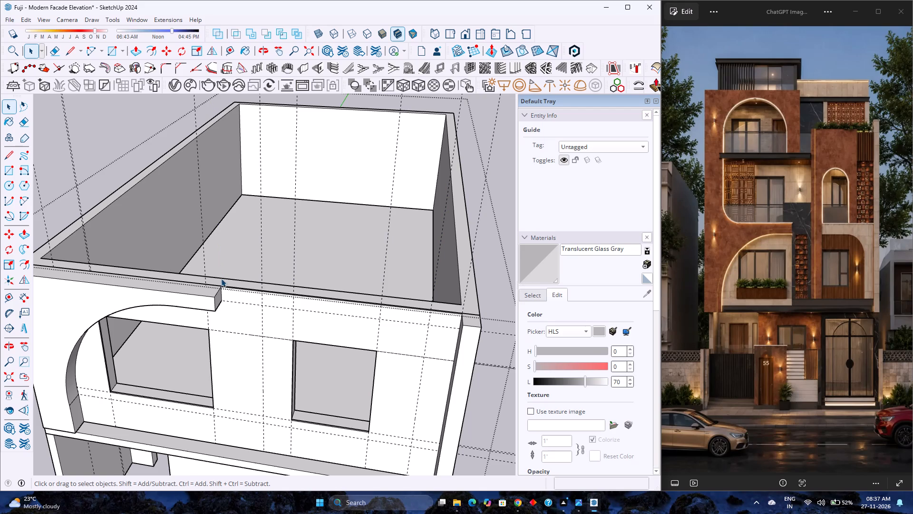
Inside the upper-floor front wall group, add a vertical guide 2' from the guide between the windows, toward the arched frame.
scroll(222, 283, "down", 4)
middle_click_drag(224, 302, 258, 270)
middle_click(259, 270)
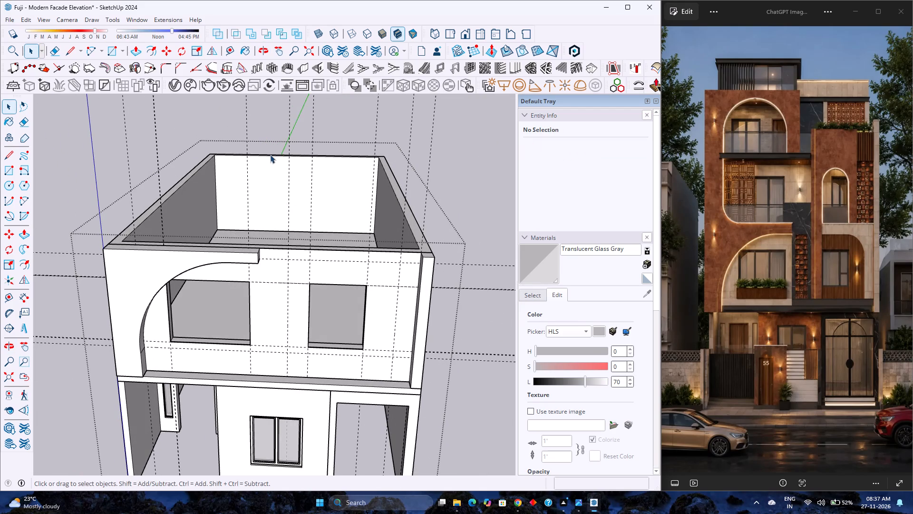
double_click(280, 311)
scroll(279, 311, "up", 3)
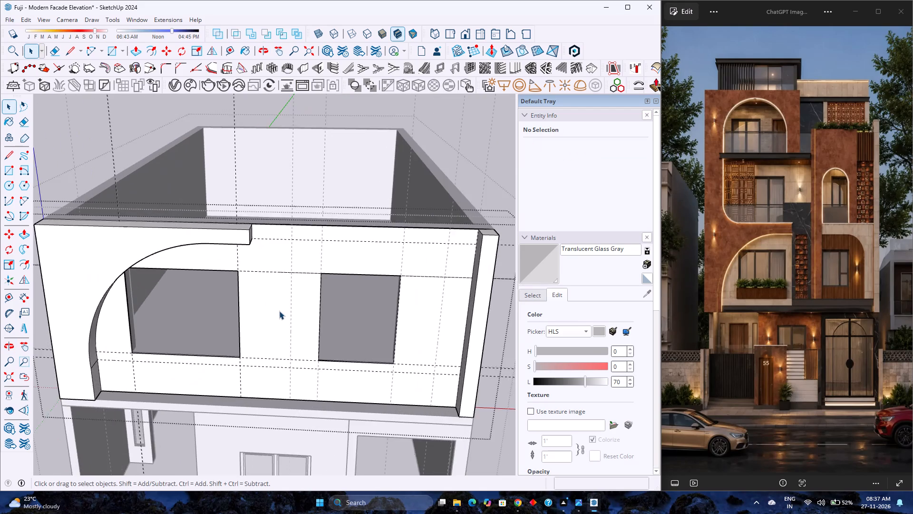
scroll(279, 311, "up", 3)
left_click(225, 52)
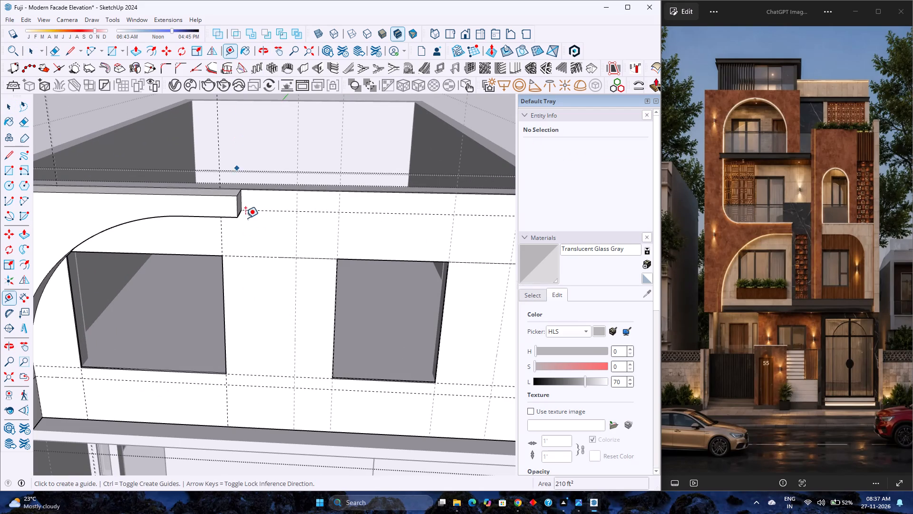
left_click(295, 321)
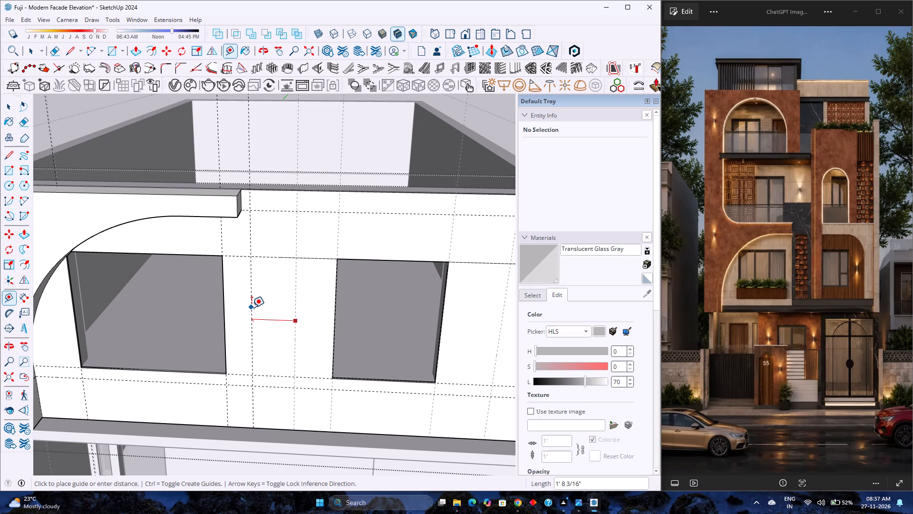
key("2")
key("apostrophe")
key("Return")
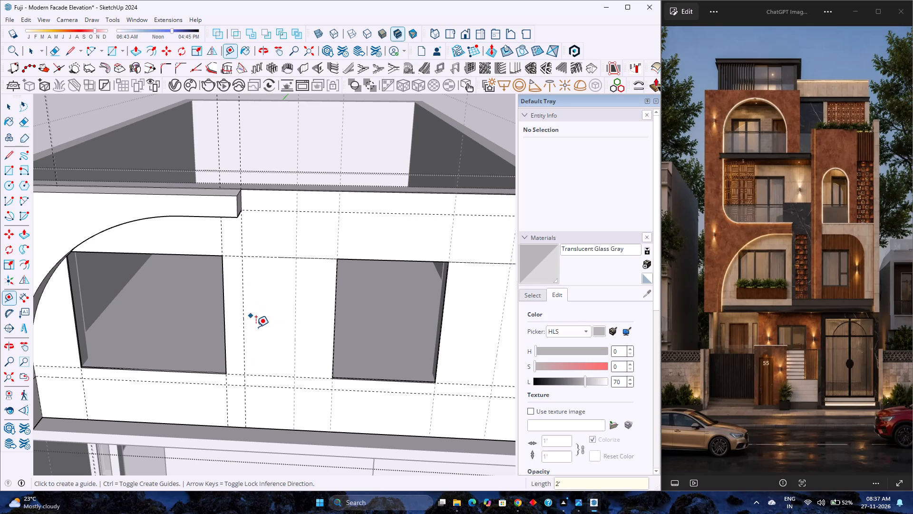
Compare the wall strip between the two windows with the patterned panel beside the arch in the reference image.
scroll(252, 326, "up", 4)
scroll(254, 334, "down", 4)
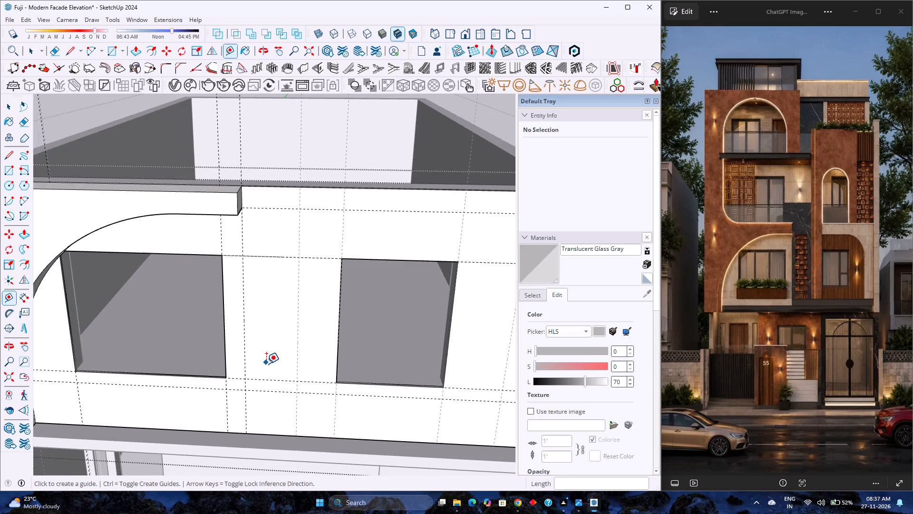
scroll(266, 364, "down", 4)
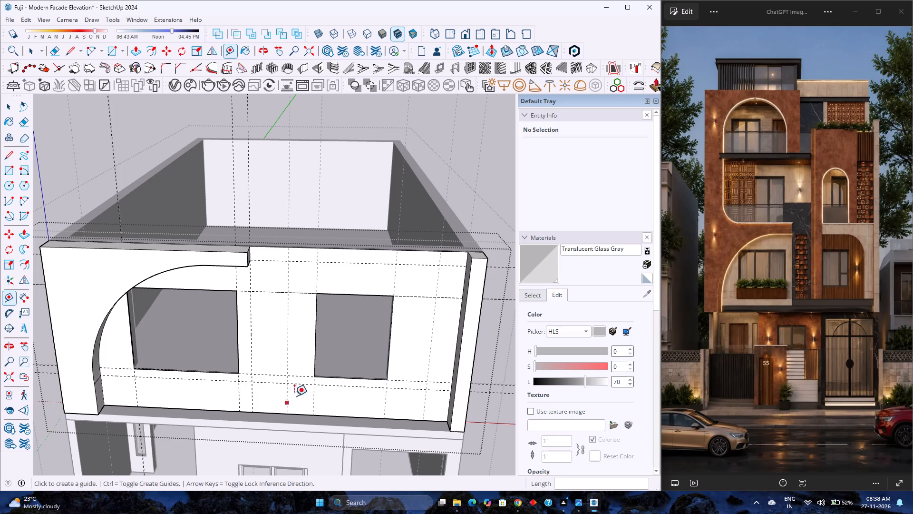
middle_click_drag(300, 371, 338, 408)
middle_click(338, 407)
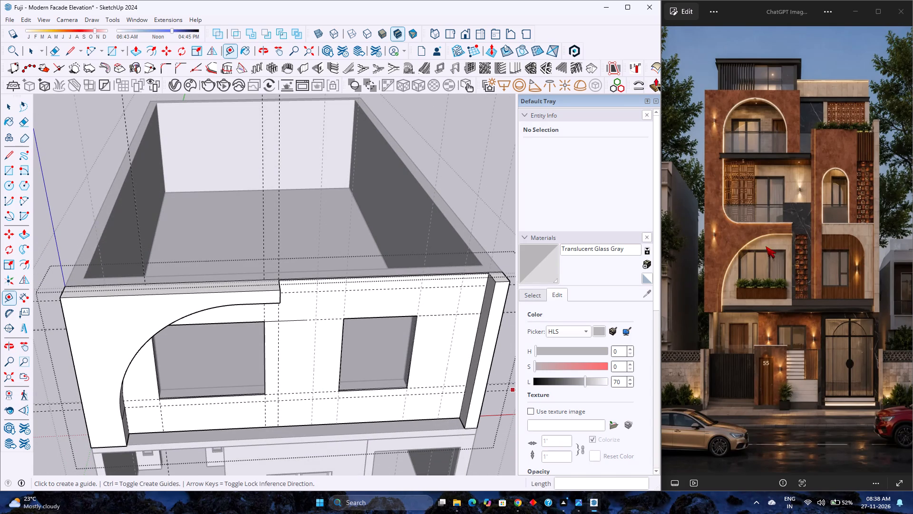
scroll(766, 246, "up", 2)
scroll(821, 249, "up", 18)
scroll(823, 254, "down", 5)
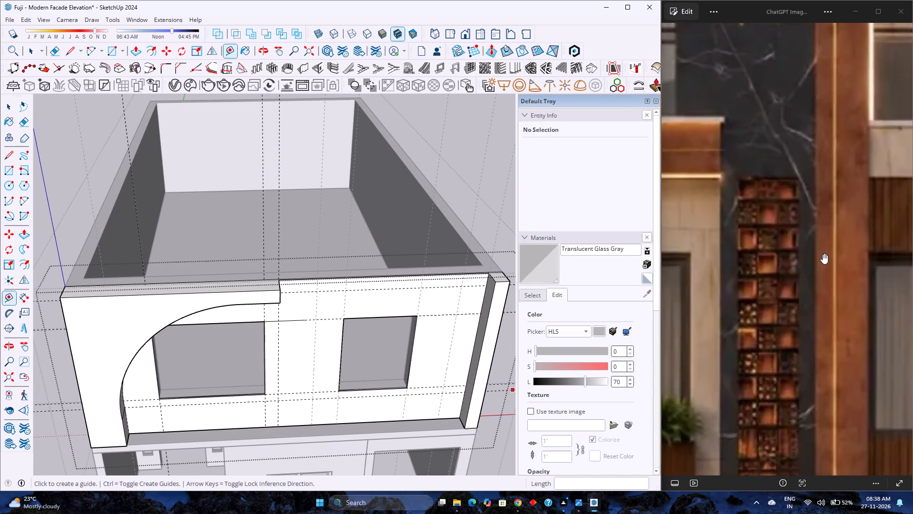
scroll(823, 254, "down", 12)
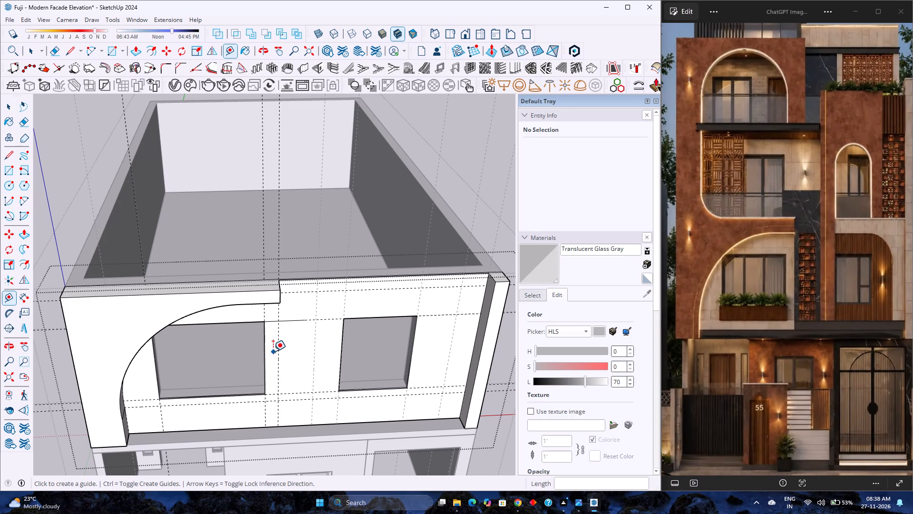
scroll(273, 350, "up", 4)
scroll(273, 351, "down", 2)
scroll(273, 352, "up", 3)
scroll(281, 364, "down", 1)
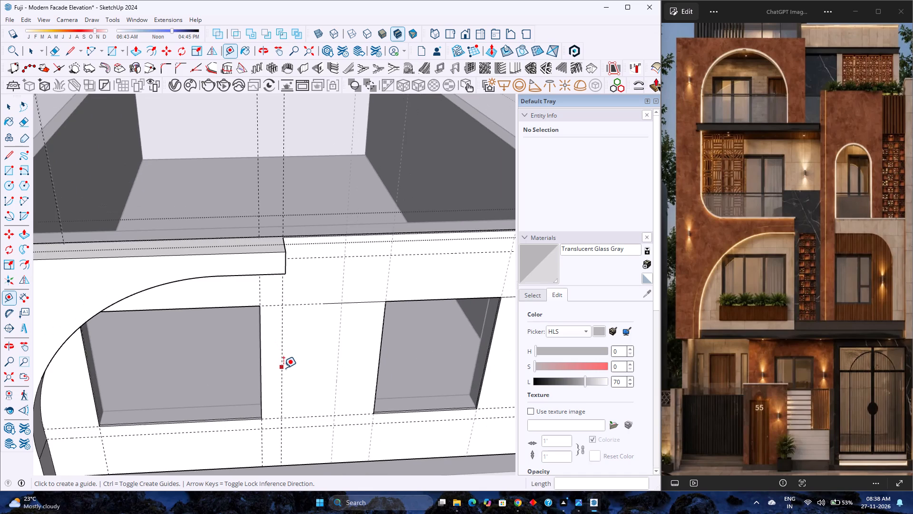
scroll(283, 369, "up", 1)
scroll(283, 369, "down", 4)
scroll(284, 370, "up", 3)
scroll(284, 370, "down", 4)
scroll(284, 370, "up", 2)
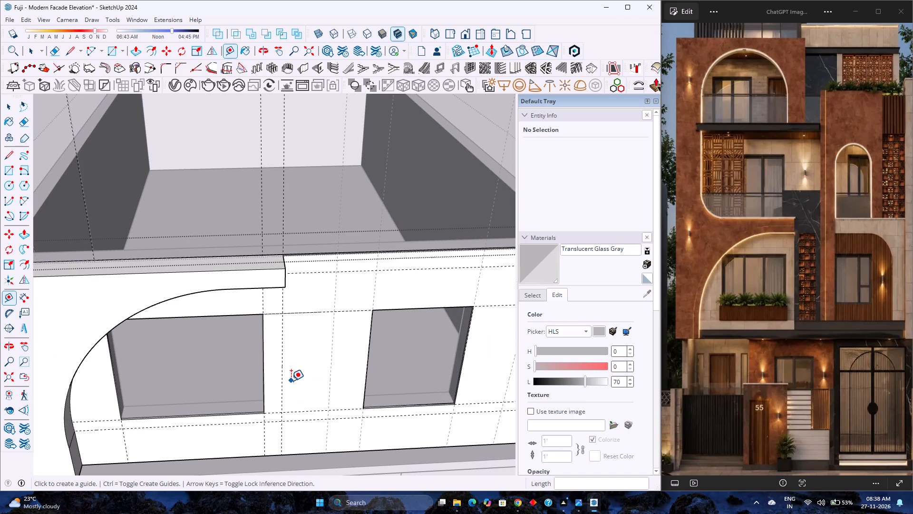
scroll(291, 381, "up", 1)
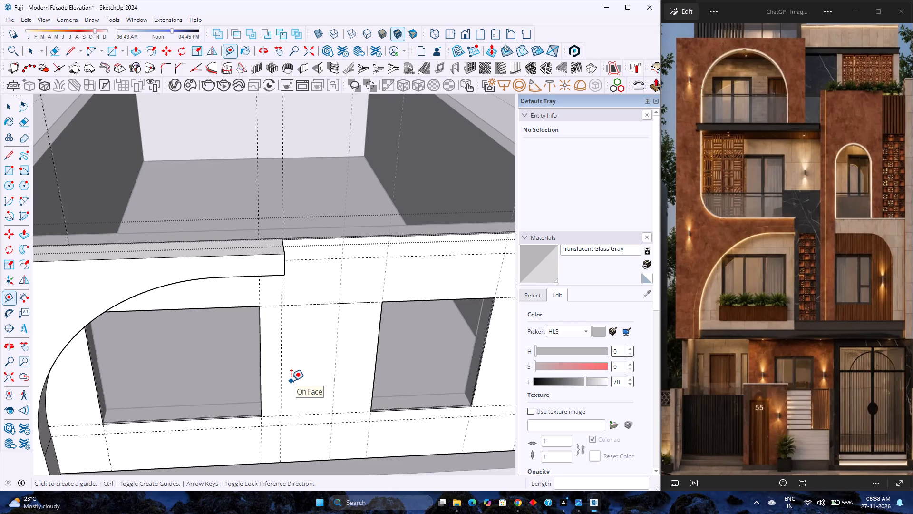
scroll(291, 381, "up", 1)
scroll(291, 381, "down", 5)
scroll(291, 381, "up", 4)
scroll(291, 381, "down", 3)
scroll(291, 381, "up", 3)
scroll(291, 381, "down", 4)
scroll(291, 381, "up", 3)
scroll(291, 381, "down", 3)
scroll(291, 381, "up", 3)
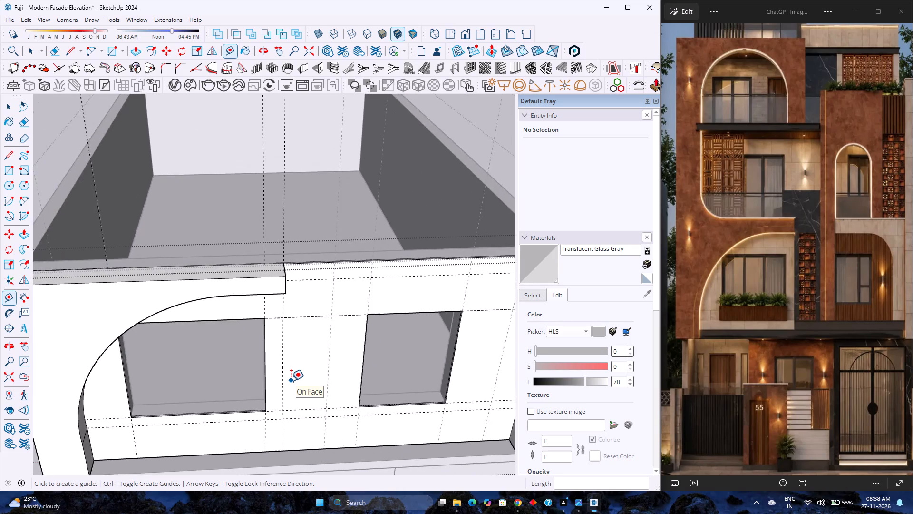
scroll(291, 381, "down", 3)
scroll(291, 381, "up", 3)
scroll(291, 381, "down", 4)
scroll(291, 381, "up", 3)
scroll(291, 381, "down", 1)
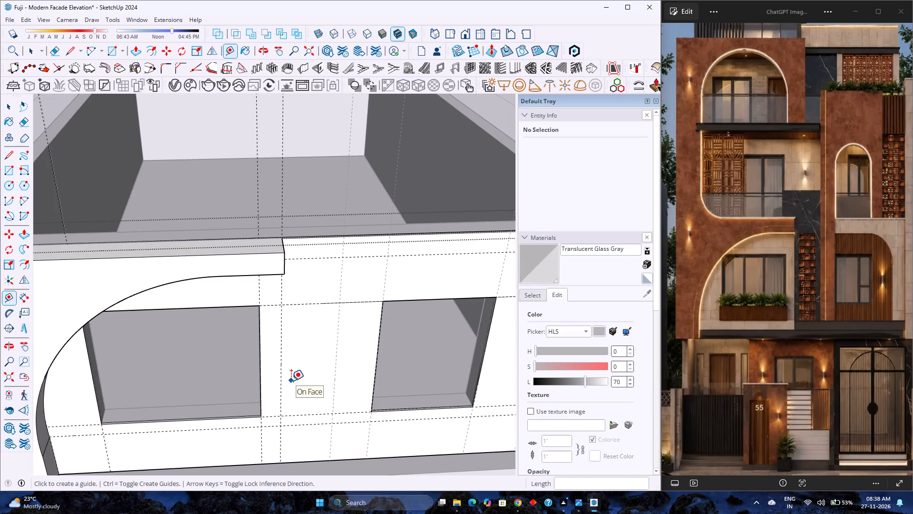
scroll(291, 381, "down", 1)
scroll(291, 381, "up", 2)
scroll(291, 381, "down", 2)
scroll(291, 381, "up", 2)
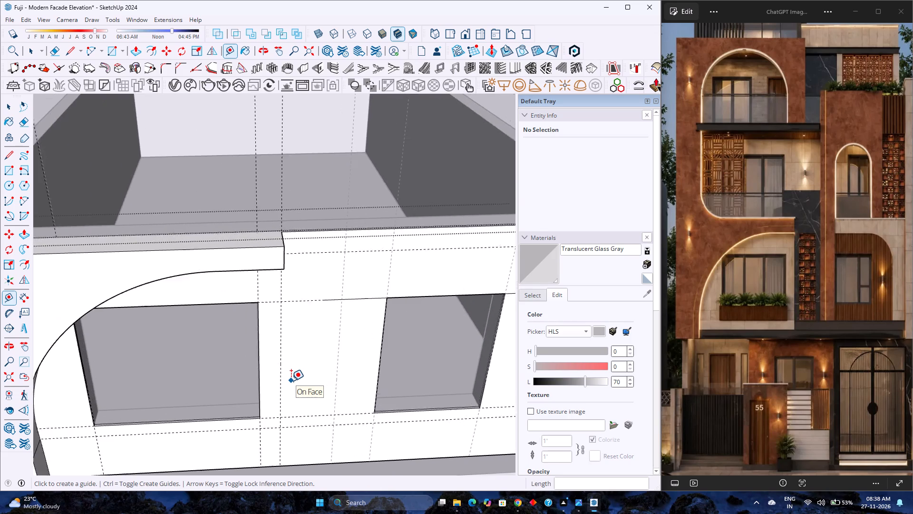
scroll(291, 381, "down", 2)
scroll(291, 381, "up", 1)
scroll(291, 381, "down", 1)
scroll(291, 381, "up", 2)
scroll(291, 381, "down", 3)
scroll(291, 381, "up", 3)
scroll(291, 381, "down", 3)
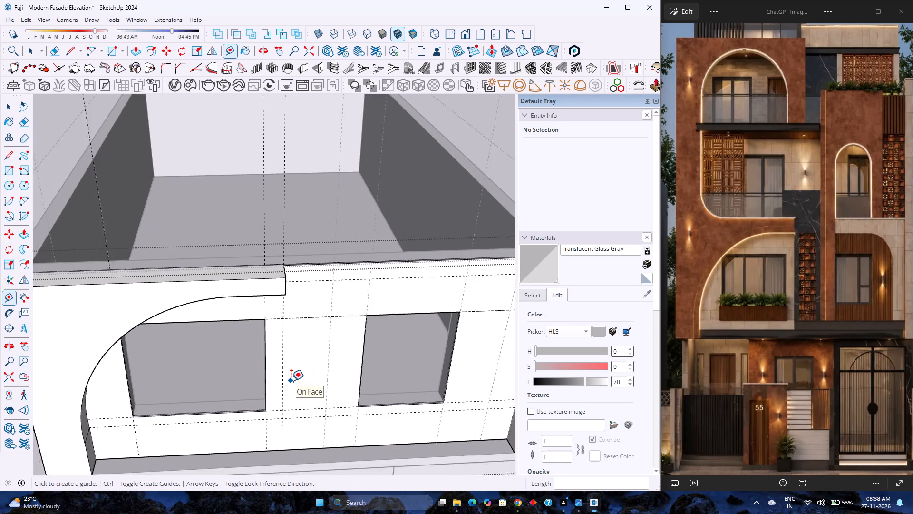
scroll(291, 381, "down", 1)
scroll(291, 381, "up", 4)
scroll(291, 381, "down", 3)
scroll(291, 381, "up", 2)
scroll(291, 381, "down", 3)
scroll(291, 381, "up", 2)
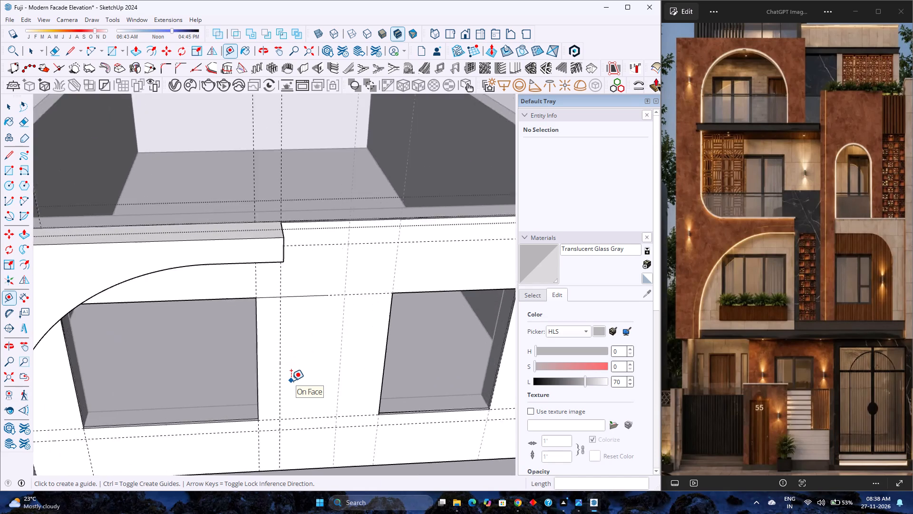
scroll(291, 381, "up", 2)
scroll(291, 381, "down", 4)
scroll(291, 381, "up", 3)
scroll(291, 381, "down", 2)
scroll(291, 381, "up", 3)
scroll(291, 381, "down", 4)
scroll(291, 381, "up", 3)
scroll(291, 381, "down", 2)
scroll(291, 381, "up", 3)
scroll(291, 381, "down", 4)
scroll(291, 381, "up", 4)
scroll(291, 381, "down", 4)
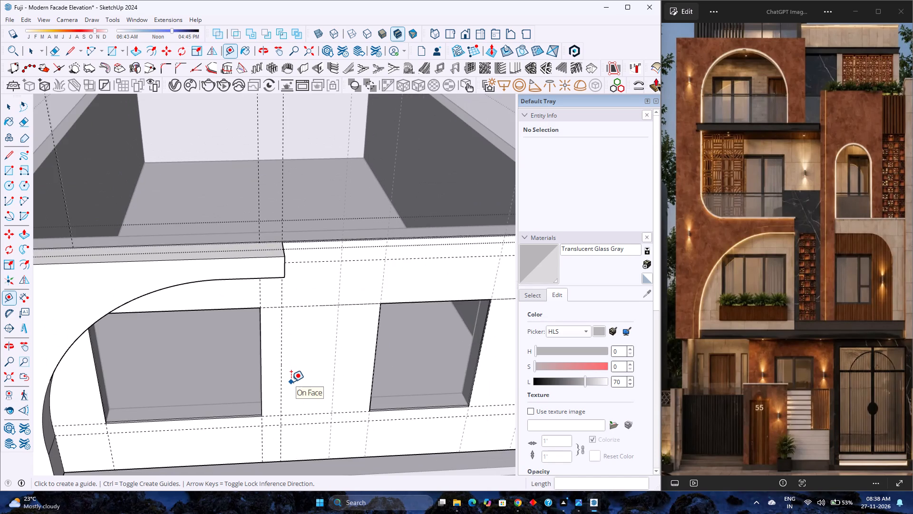
Inspect the upper-floor front wall from the front and above, checking the vertical guides between the arched frame and the window openings.
scroll(290, 385, "down", 2)
scroll(291, 430, "down", 4)
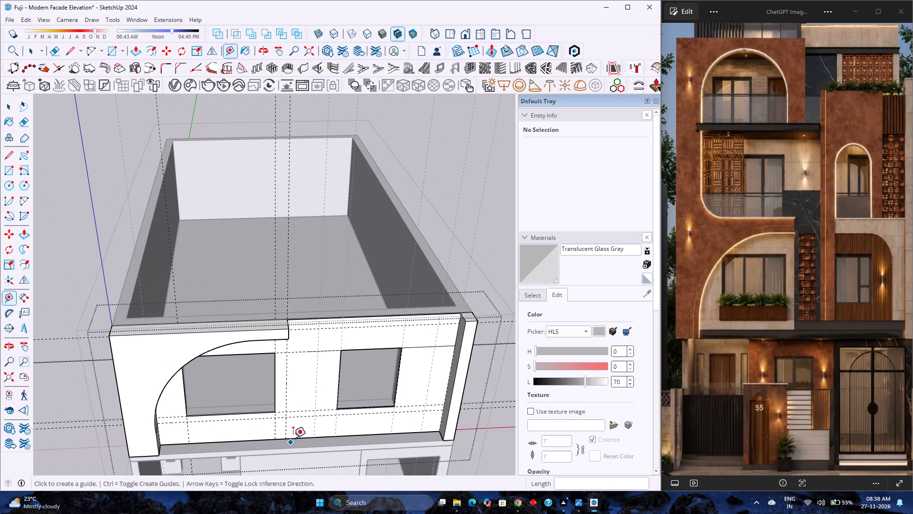
middle_click_drag(283, 435, 241, 381)
scroll(320, 380, "up", 4)
scroll(320, 380, "down", 4)
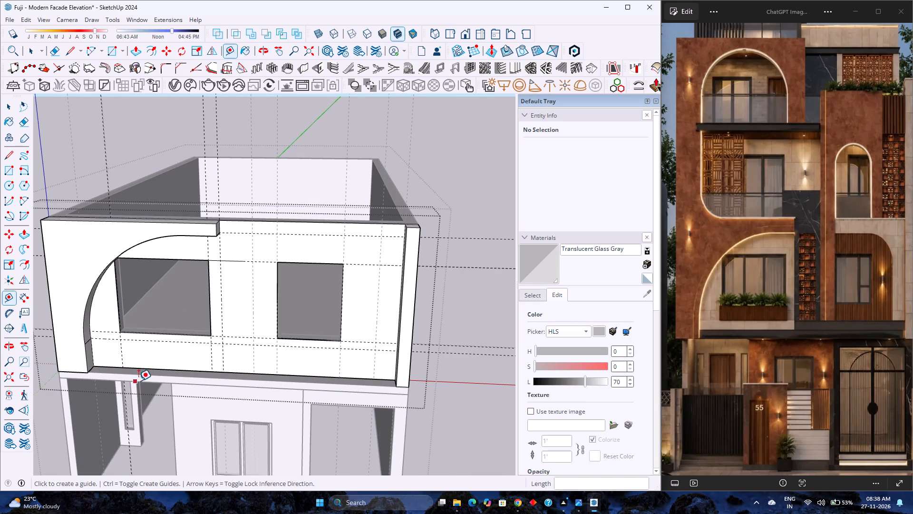
scroll(210, 388, "up", 3)
scroll(210, 389, "down", 3)
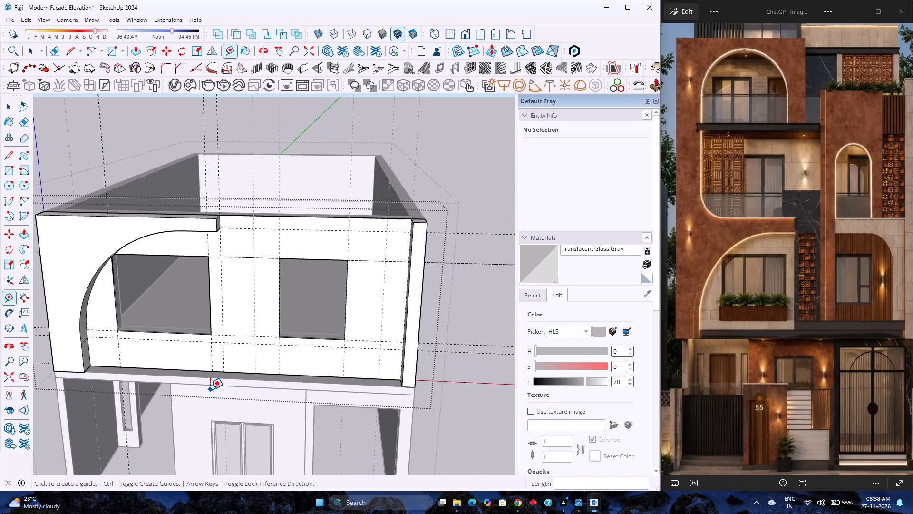
middle_click_drag(215, 381, 206, 363)
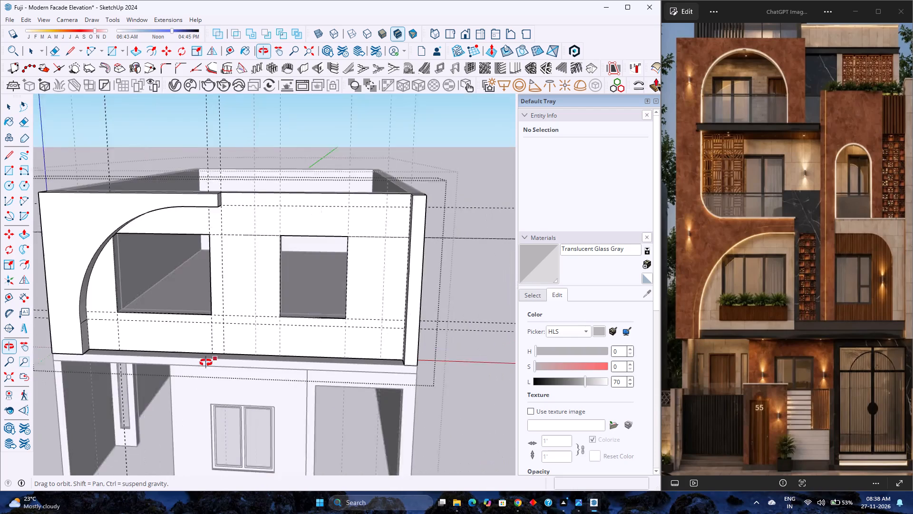
middle_click_drag(206, 363, 202, 363)
scroll(201, 362, "up", 4)
scroll(197, 362, "down", 8)
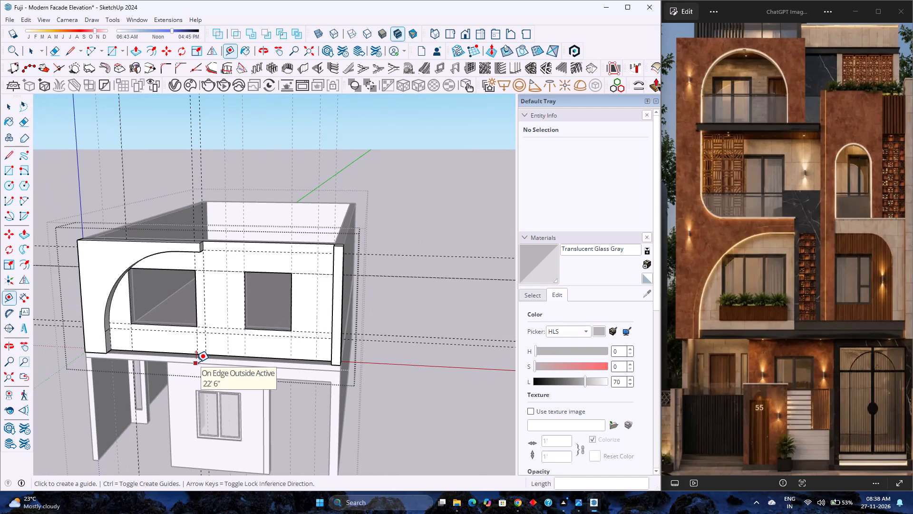
scroll(214, 357, "up", 3)
middle_click_drag(219, 359, 197, 430)
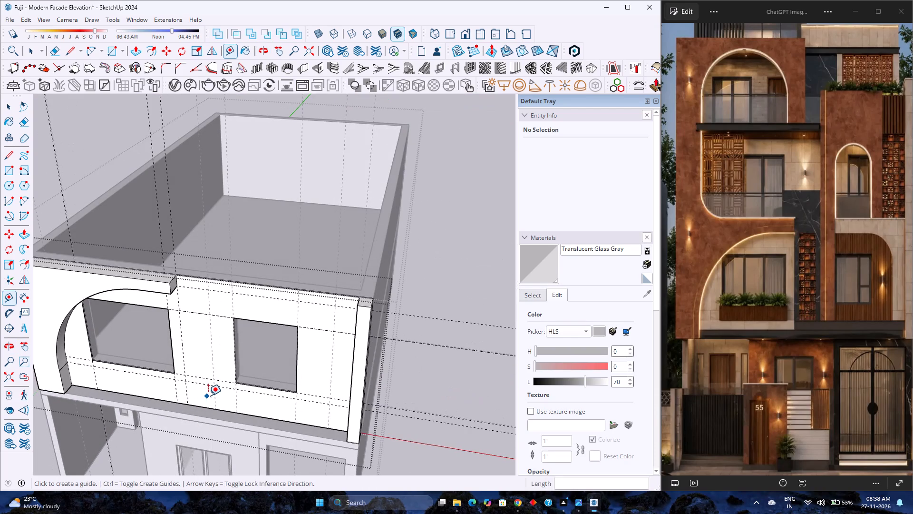
Study the patterned vertical panel and the wood-clad arched window bay in the reference image against the modelled upper-floor front wall.
scroll(637, 405, "down", 1)
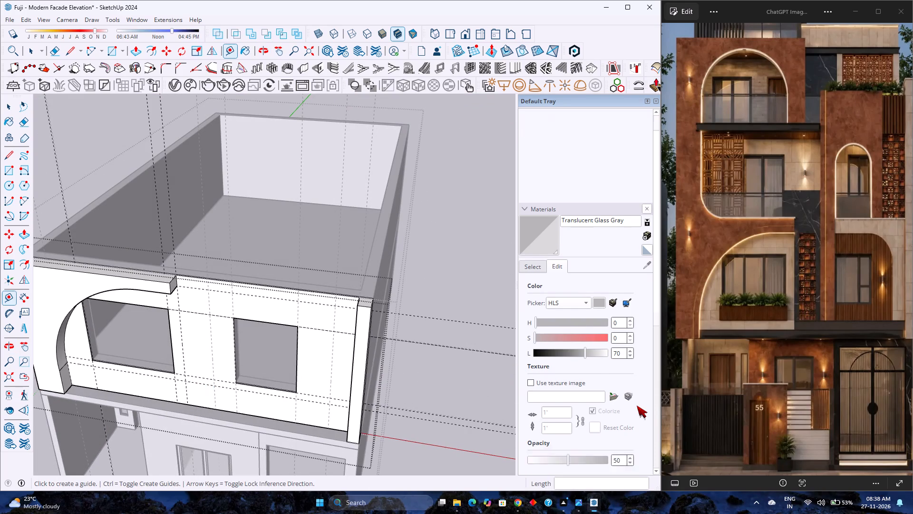
scroll(637, 405, "down", 2)
scroll(637, 405, "up", 3)
scroll(707, 387, "down", 3)
scroll(887, 288, "up", 1)
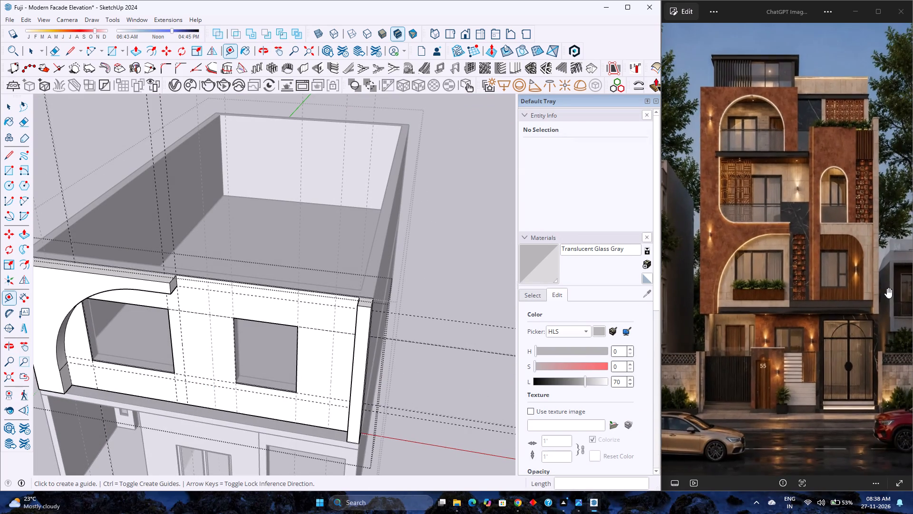
scroll(887, 288, "up", 4)
scroll(886, 290, "down", 2)
scroll(243, 336, "down", 1)
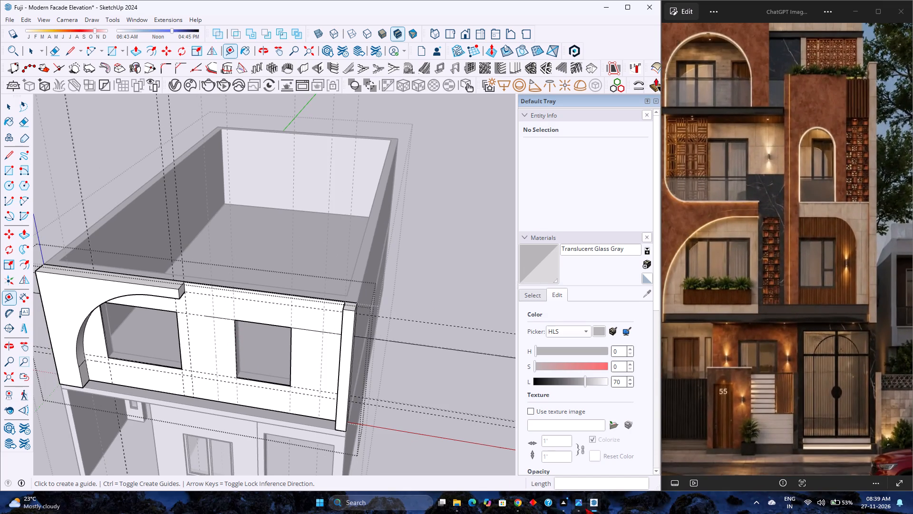
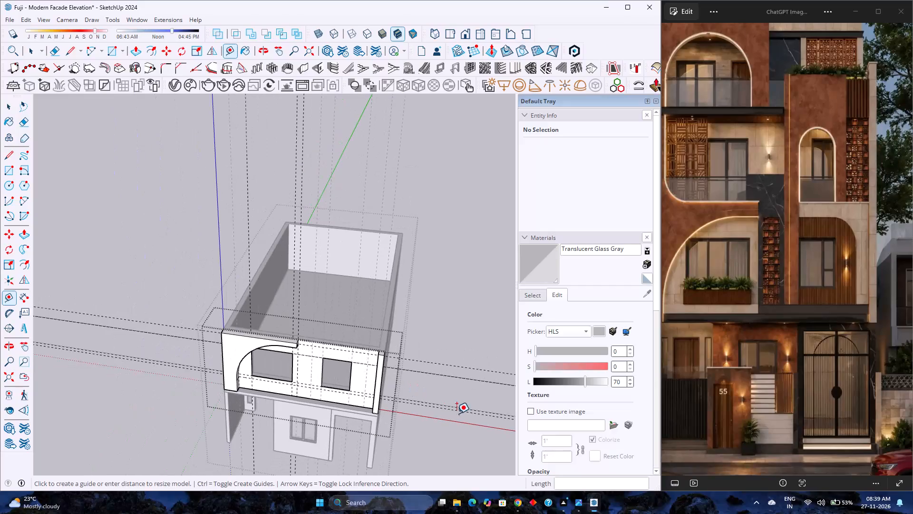
Inspect the upper-floor front wall from the side and from above, around the arched frame and the two window openings.
middle_click_drag(446, 459, 445, 459)
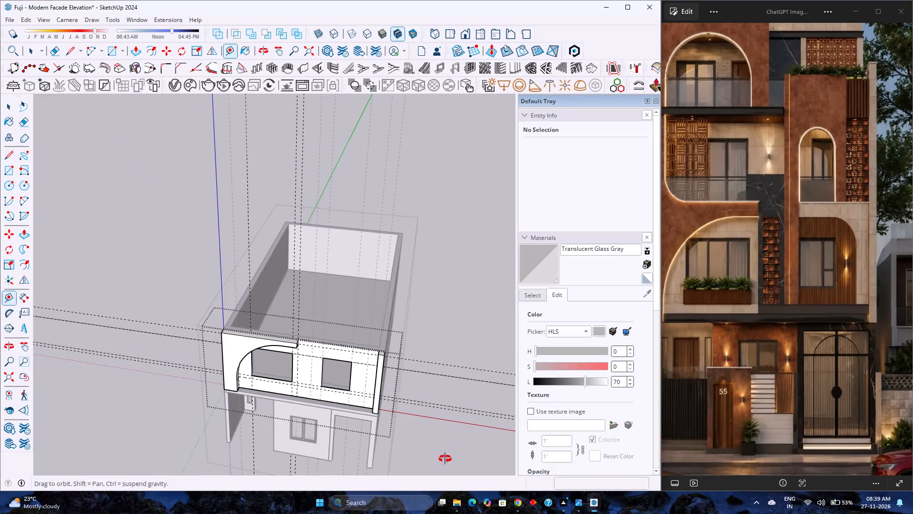
middle_click_drag(445, 459, 307, 414)
middle_click_drag(307, 414, 301, 413)
scroll(284, 401, "down", 4)
left_click_drag(311, 440, 437, 303)
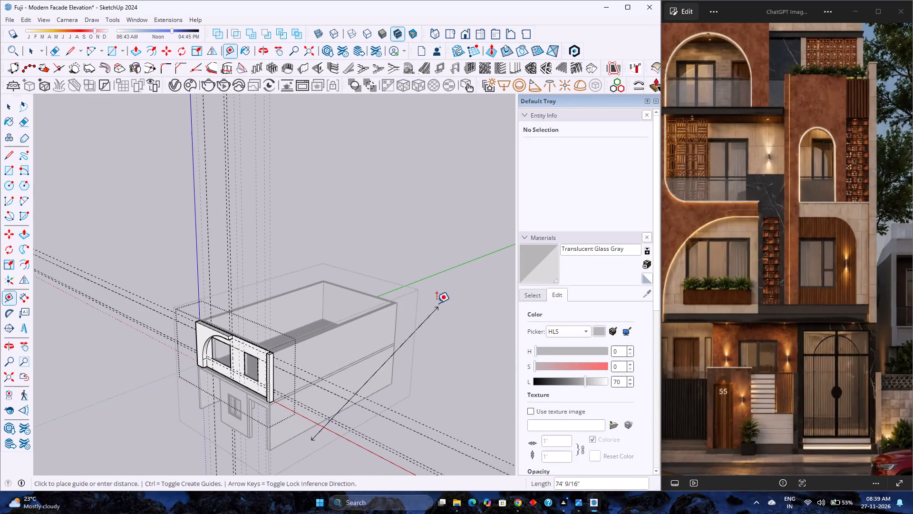
left_click_drag(437, 303, 456, 385)
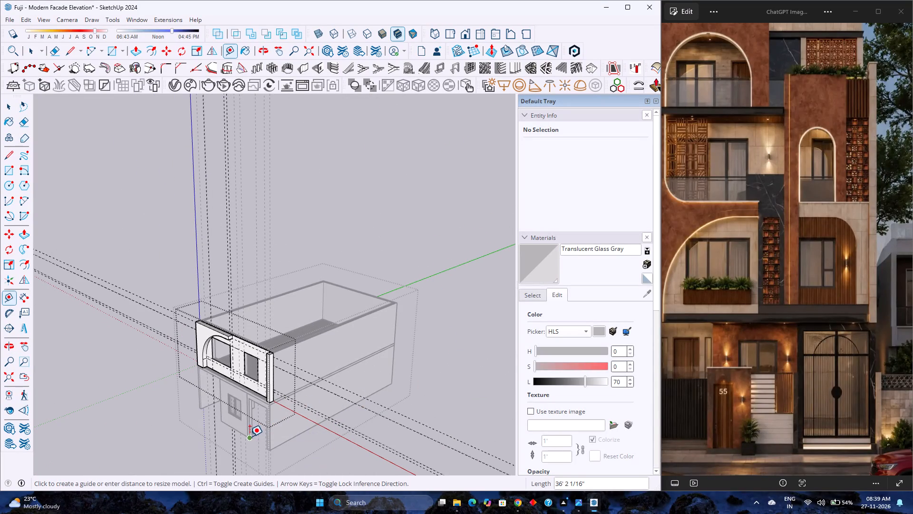
scroll(248, 437, "down", 4)
scroll(240, 385, "up", 4)
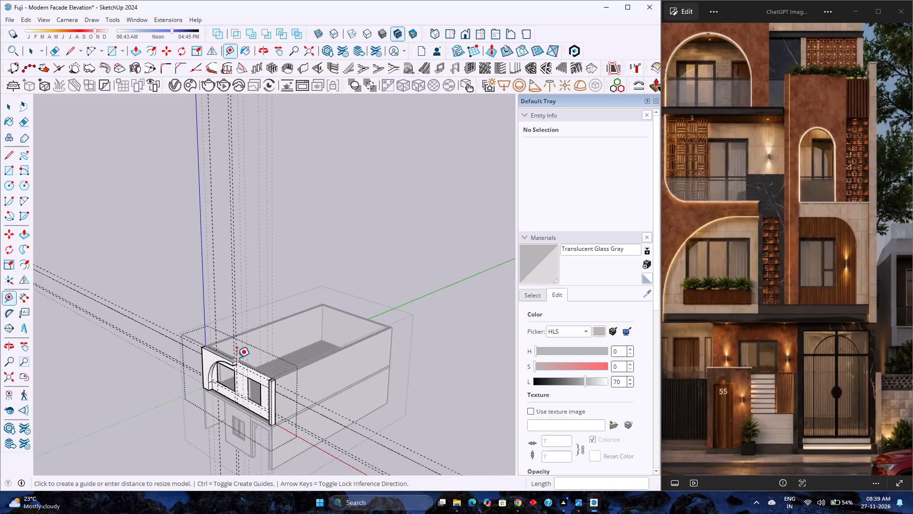
scroll(237, 358, "up", 7)
scroll(281, 427, "up", 2)
scroll(255, 380, "down", 2)
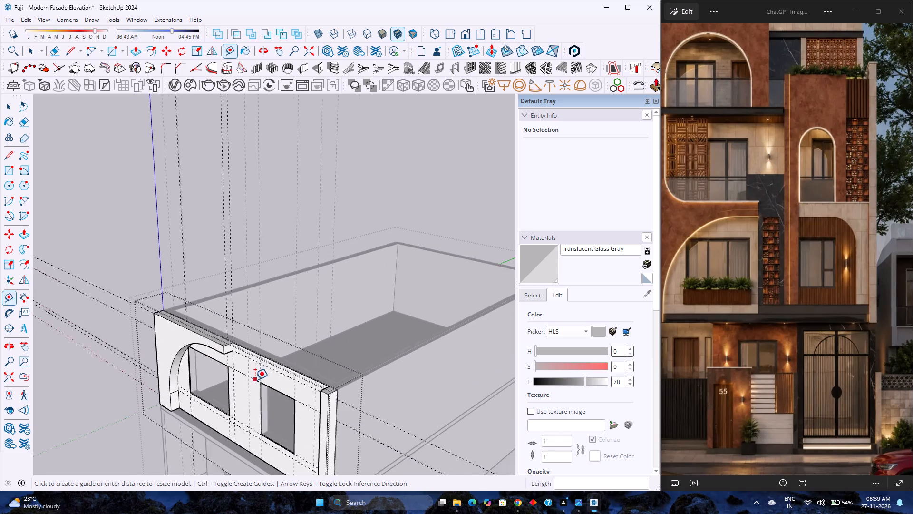
scroll(255, 380, "down", 9)
scroll(245, 412, "up", 8)
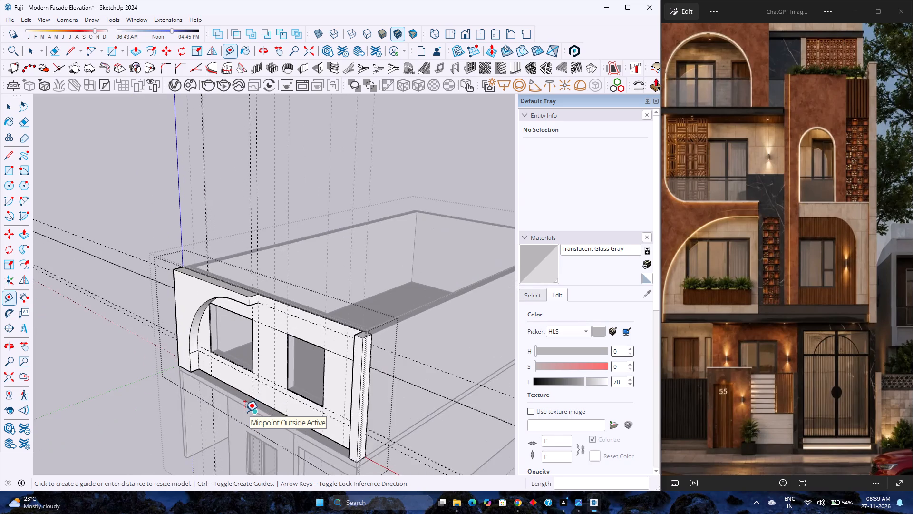
scroll(245, 412, "up", 4)
middle_click_drag(245, 412, 313, 411)
scroll(313, 411, "down", 3)
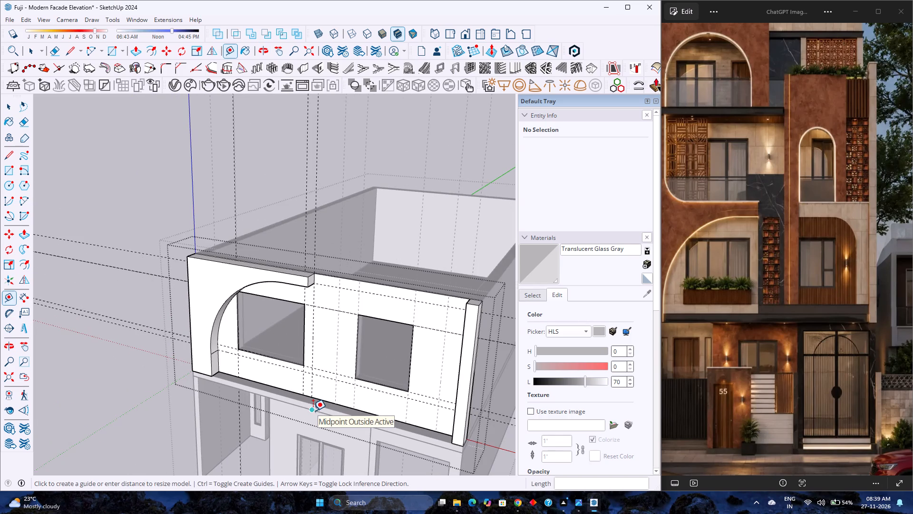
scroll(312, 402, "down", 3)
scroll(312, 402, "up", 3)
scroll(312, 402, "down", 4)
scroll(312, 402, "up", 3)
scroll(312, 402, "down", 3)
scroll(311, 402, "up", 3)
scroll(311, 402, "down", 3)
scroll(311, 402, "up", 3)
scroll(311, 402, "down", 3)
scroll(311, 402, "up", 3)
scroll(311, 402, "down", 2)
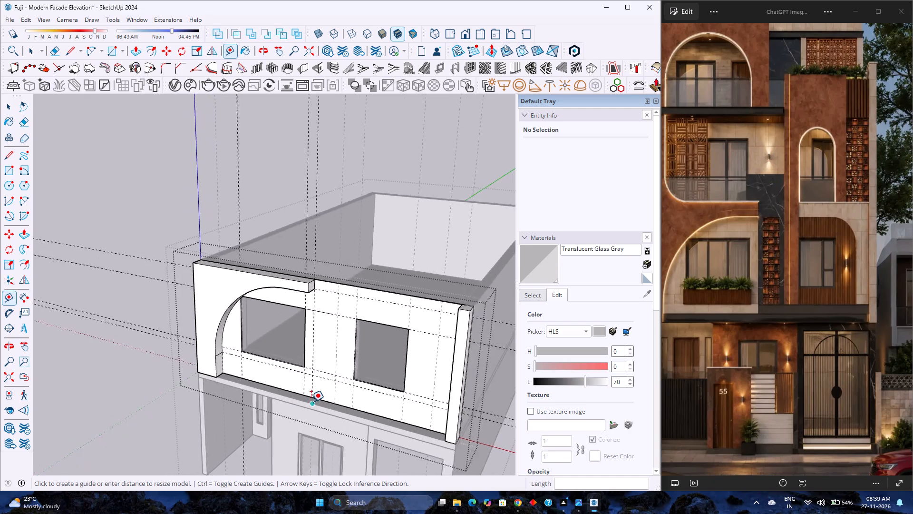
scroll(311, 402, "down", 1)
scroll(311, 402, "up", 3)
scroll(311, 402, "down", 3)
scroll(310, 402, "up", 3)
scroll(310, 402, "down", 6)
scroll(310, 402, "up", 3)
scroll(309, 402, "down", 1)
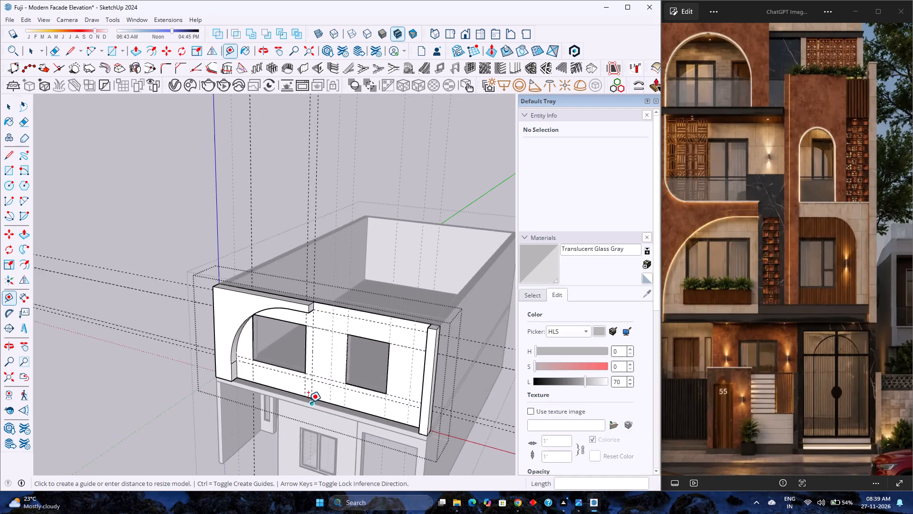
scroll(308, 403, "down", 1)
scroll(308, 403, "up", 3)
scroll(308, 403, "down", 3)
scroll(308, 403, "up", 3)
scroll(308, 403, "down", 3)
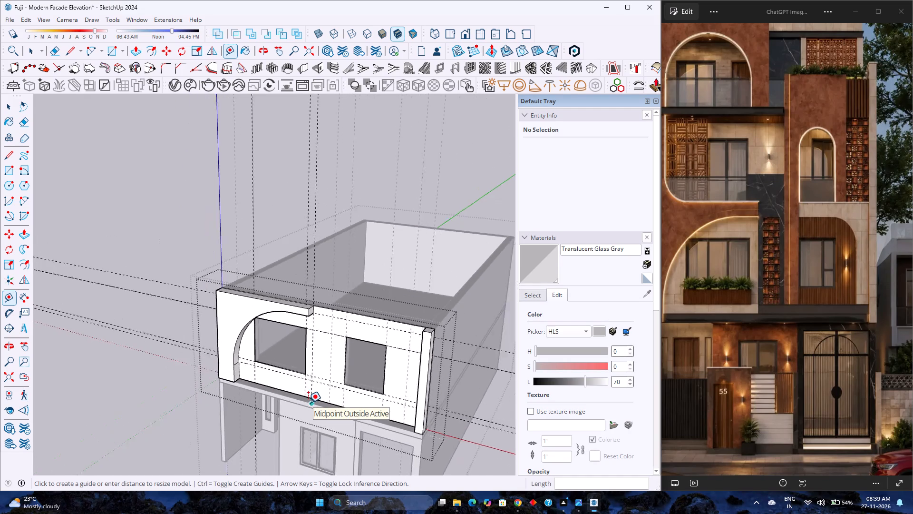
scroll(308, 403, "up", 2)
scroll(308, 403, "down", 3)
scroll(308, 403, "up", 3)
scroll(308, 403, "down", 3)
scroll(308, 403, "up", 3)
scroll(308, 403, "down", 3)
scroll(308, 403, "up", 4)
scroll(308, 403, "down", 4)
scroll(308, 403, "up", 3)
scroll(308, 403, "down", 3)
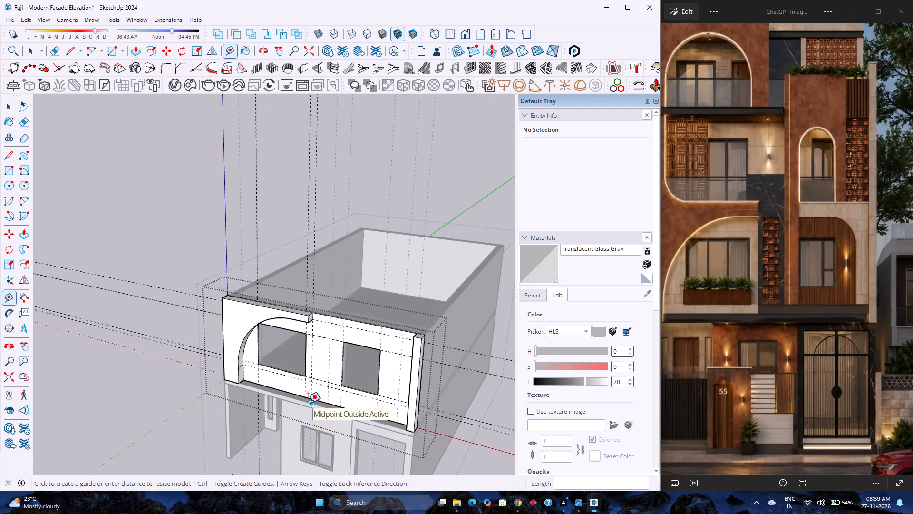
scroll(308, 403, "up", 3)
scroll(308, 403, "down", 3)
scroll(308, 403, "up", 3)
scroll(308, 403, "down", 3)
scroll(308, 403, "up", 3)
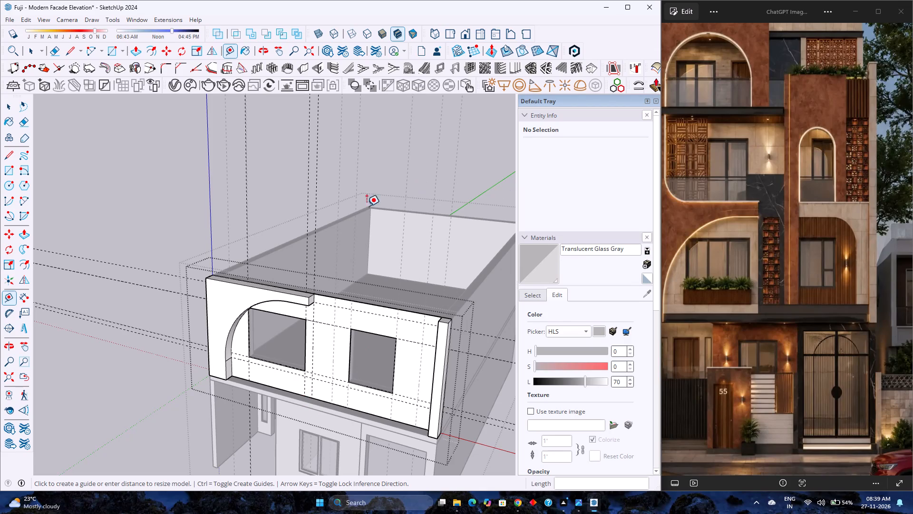
Delete the horizontal guide crossing the wall strip between the two windows at the height of their top edges.
left_click(114, 48)
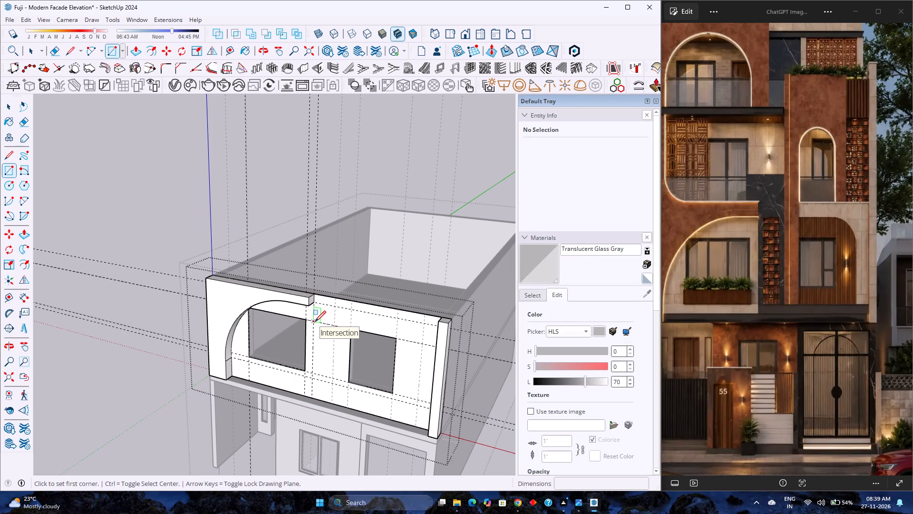
scroll(315, 326, "up", 10)
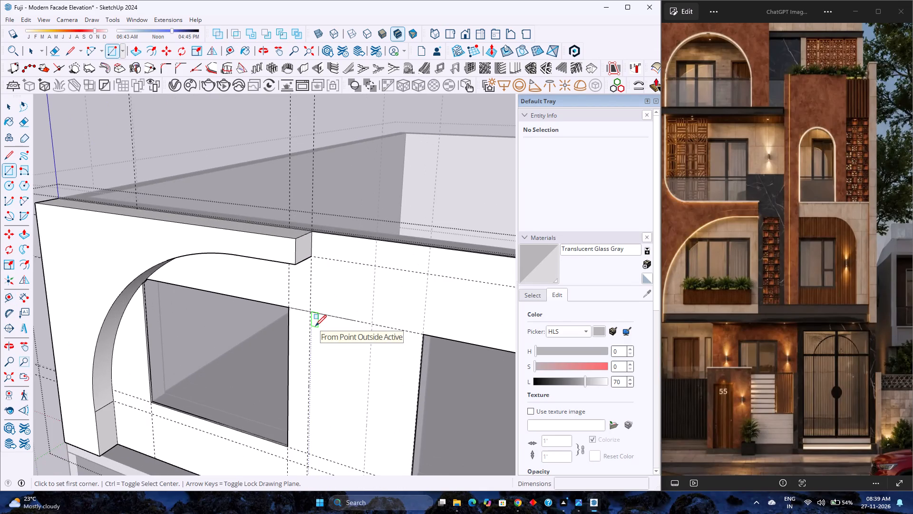
key("space")
middle_click_drag(336, 316, 329, 353)
middle_click(329, 353)
scroll(329, 342, "up", 2)
left_click(330, 336)
key("Delete")
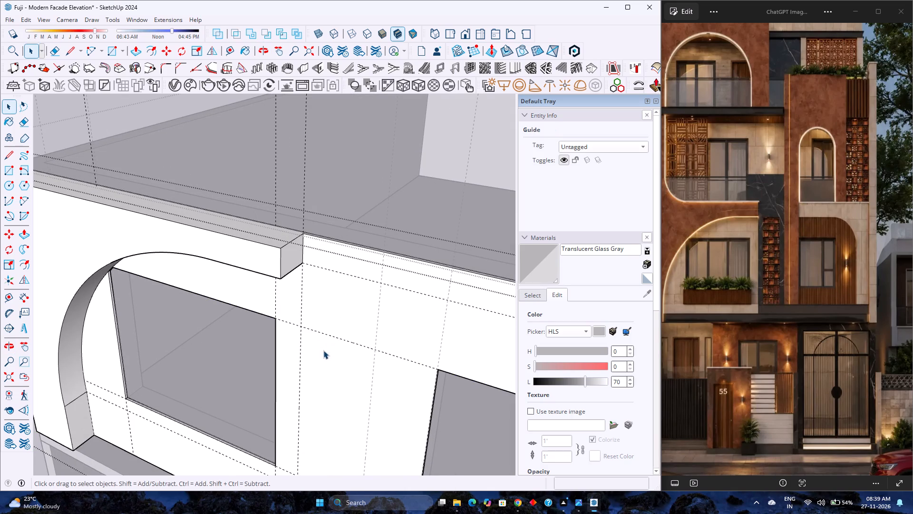
Examine the wall strip between the arched frame's end and the window openings from the front and from above.
scroll(316, 354, "down", 7)
scroll(311, 350, "up", 3)
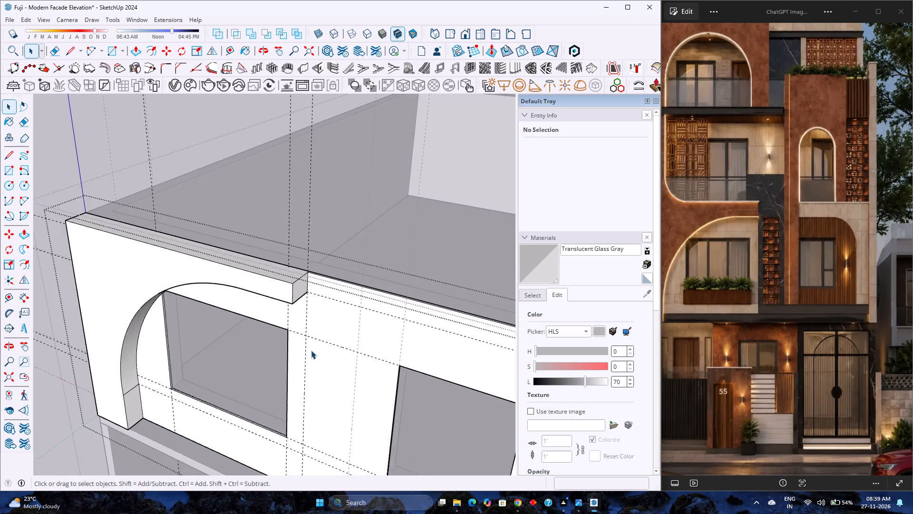
scroll(310, 350, "down", 3)
scroll(309, 352, "up", 3)
scroll(303, 344, "down", 4)
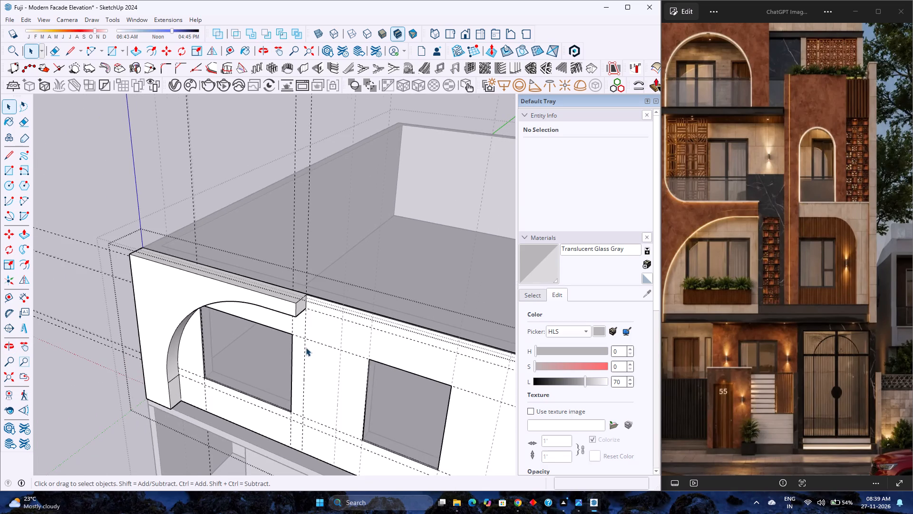
scroll(306, 347, "down", 3)
middle_click_drag(324, 405, 373, 320)
scroll(314, 335, "up", 3)
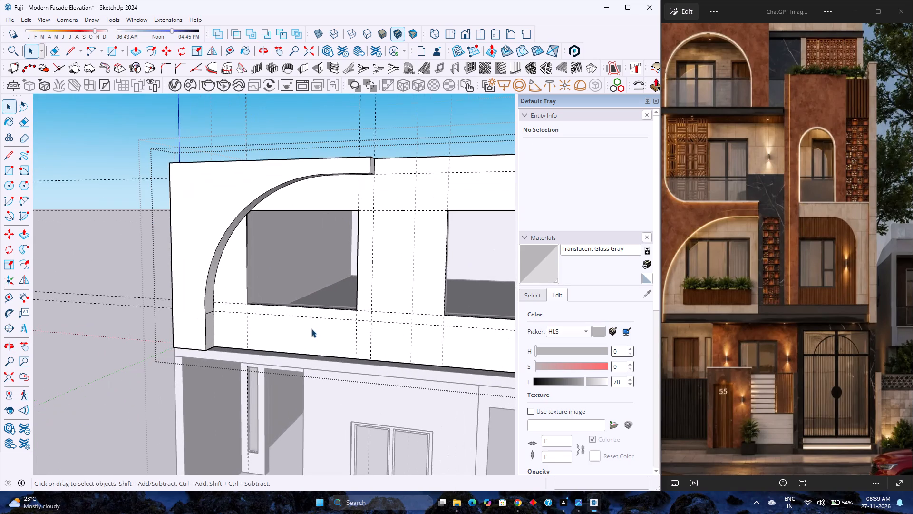
scroll(311, 329, "up", 3)
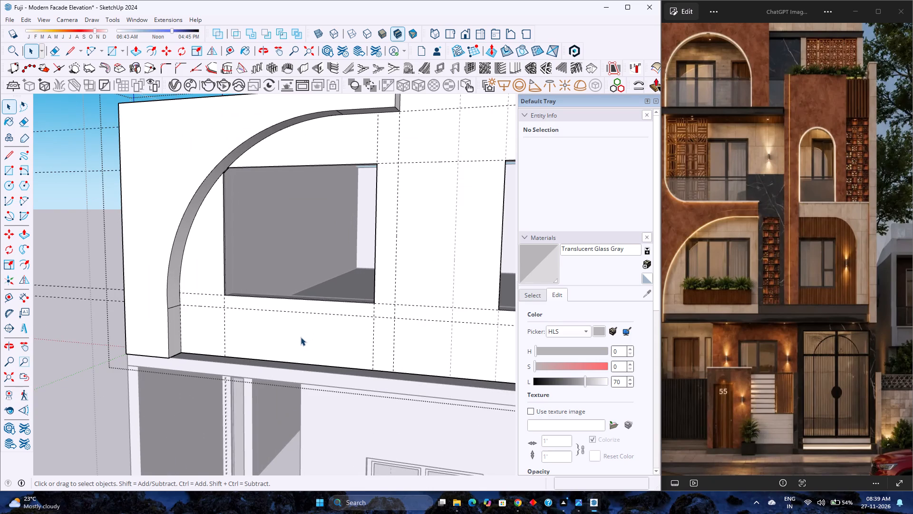
scroll(301, 337, "down", 3)
scroll(301, 337, "up", 3)
scroll(301, 337, "down", 3)
scroll(301, 337, "up", 3)
scroll(301, 337, "down", 3)
scroll(301, 337, "up", 3)
scroll(301, 337, "down", 3)
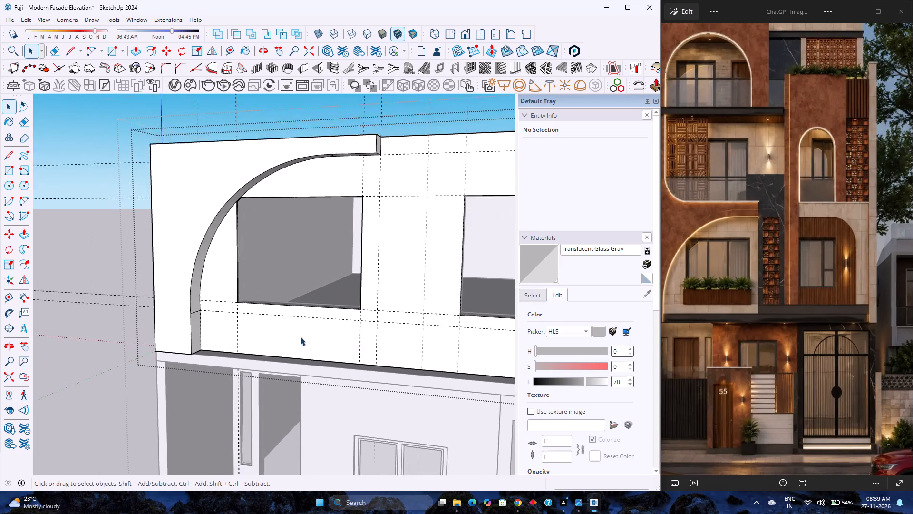
scroll(301, 337, "up", 1)
scroll(193, 294, "down", 6)
middle_click_drag(210, 287, 226, 364)
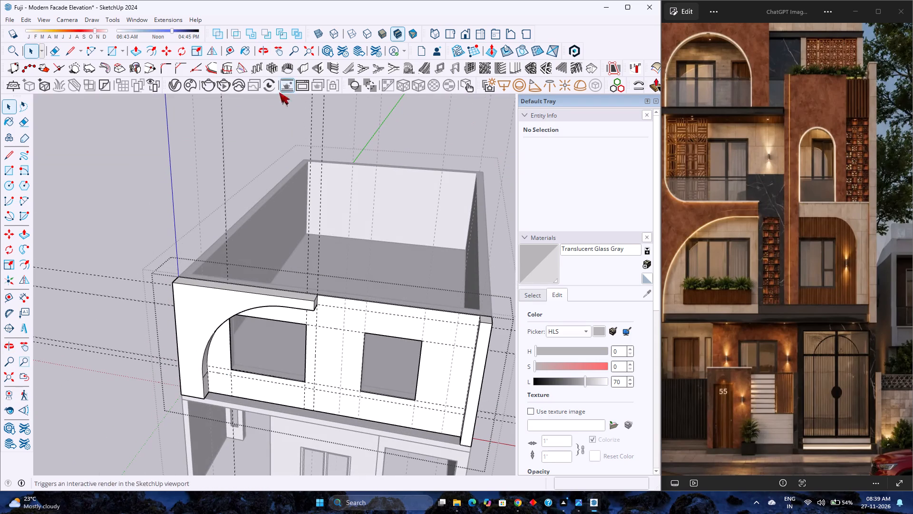
Draw a 2' by 10' rectangle on the front wall between the windows, from the arched frame's upper end to the wall's base.
left_click(117, 52)
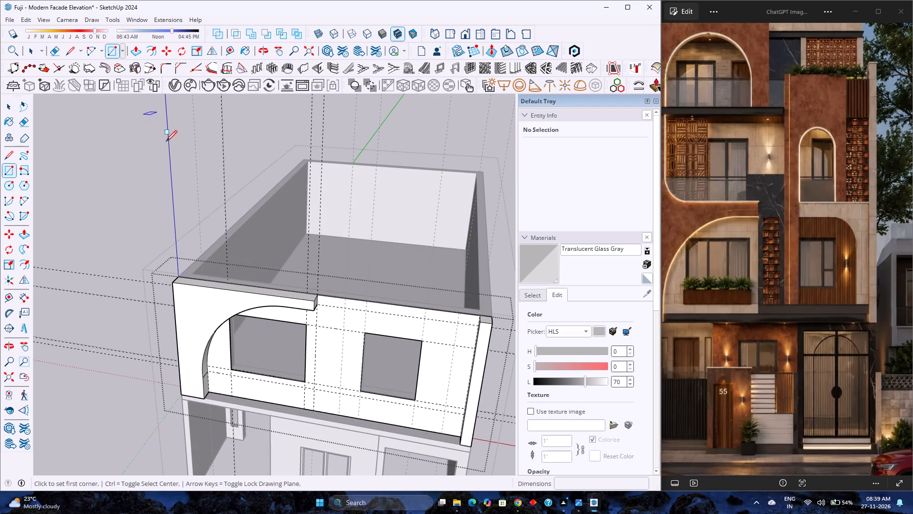
left_click(319, 295)
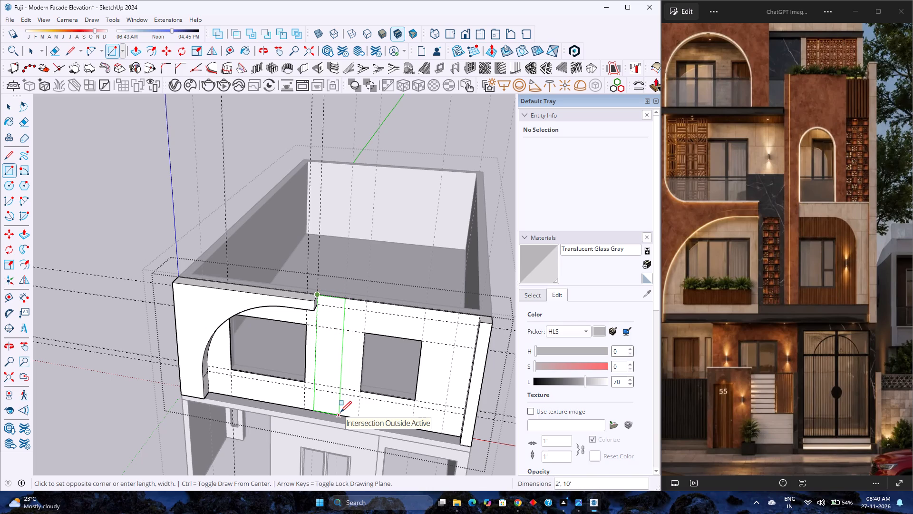
left_click(340, 412)
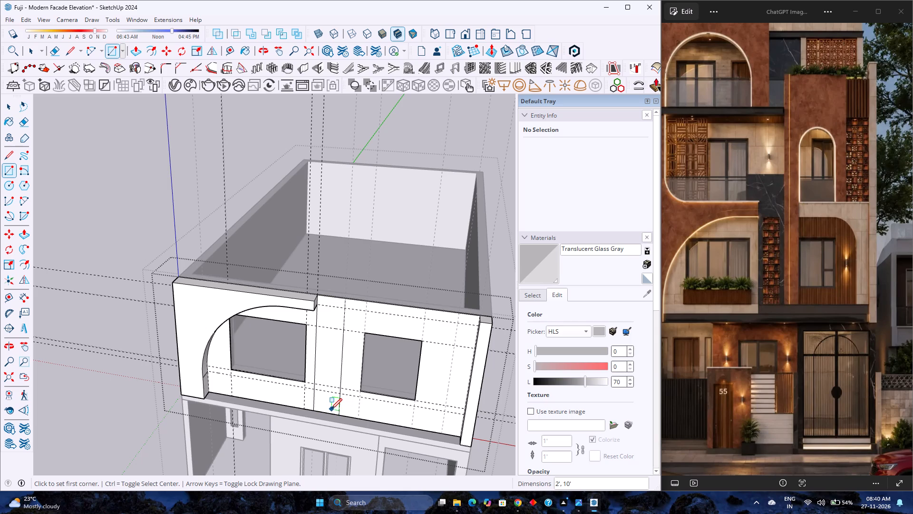
key("space")
Copy the panel rectangle's face and erase its two vertical edges from the front wall.
left_click(326, 403)
key("ctrl+c")
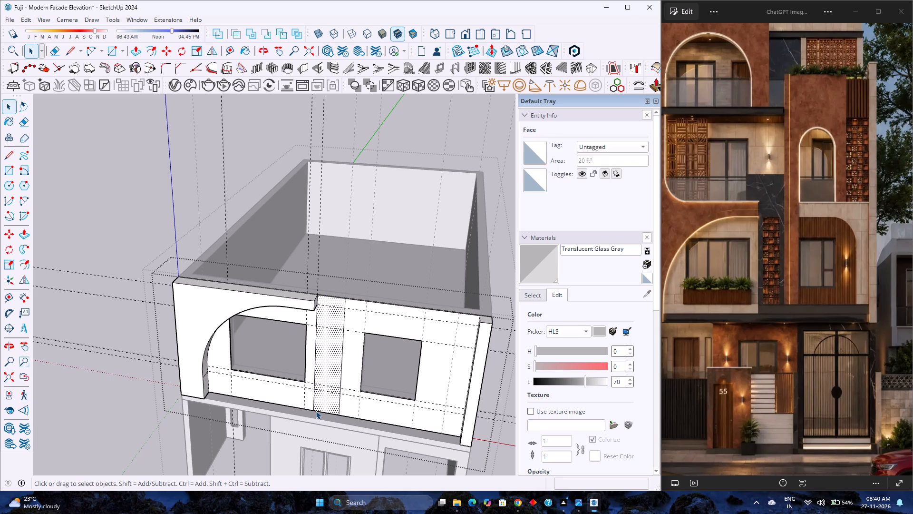
left_click(313, 400)
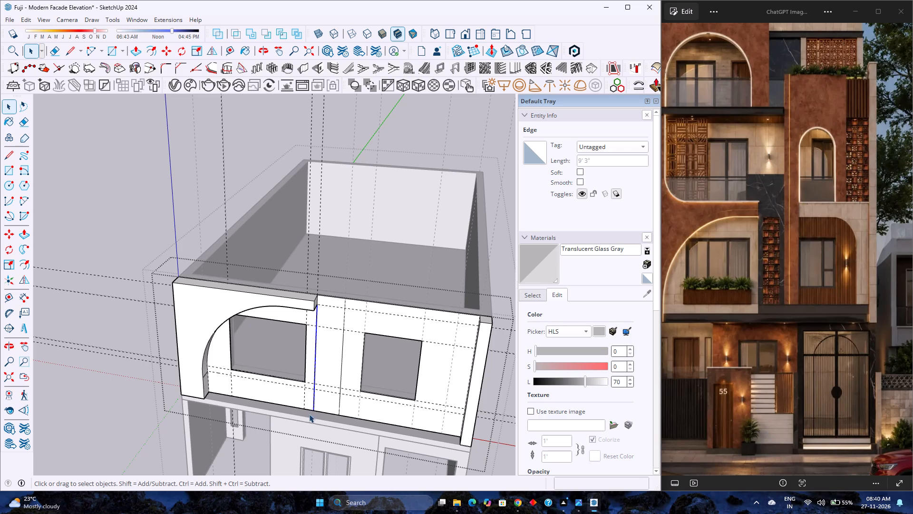
key("Delete")
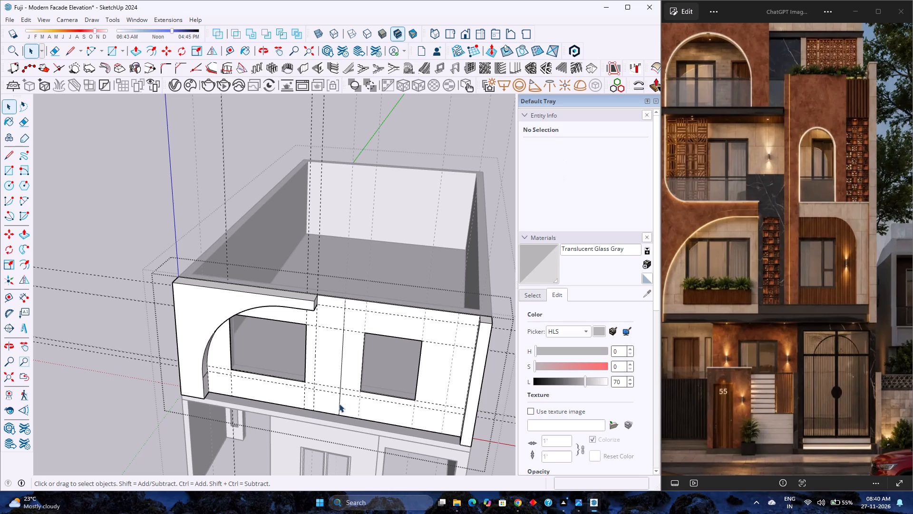
left_click(339, 404)
key("Delete")
Paste the copied panel face beside the house and make it a group.
scroll(243, 374, "down", 4)
key("ctrl+v")
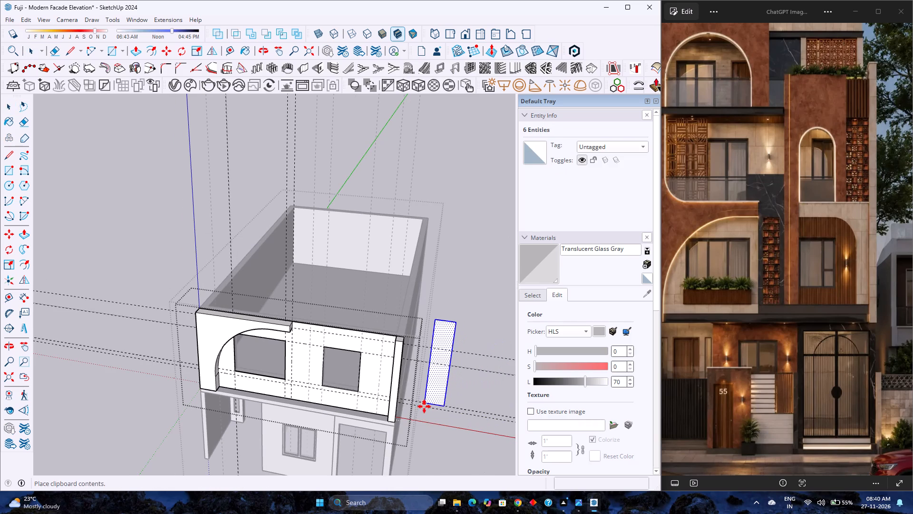
left_click(424, 406)
right_click(433, 391)
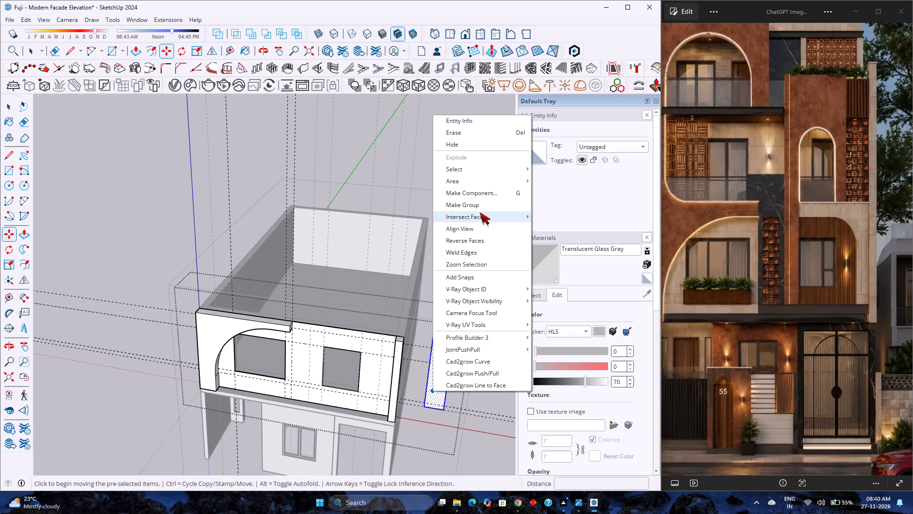
left_click(480, 209)
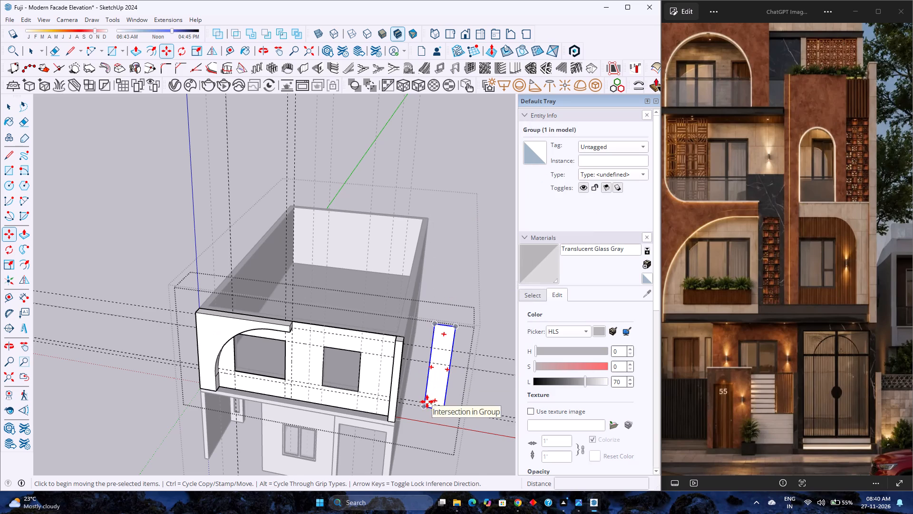
Move the panel group by its bottom corner onto the front wall between the windows, against the arched frame's end.
left_click(425, 406)
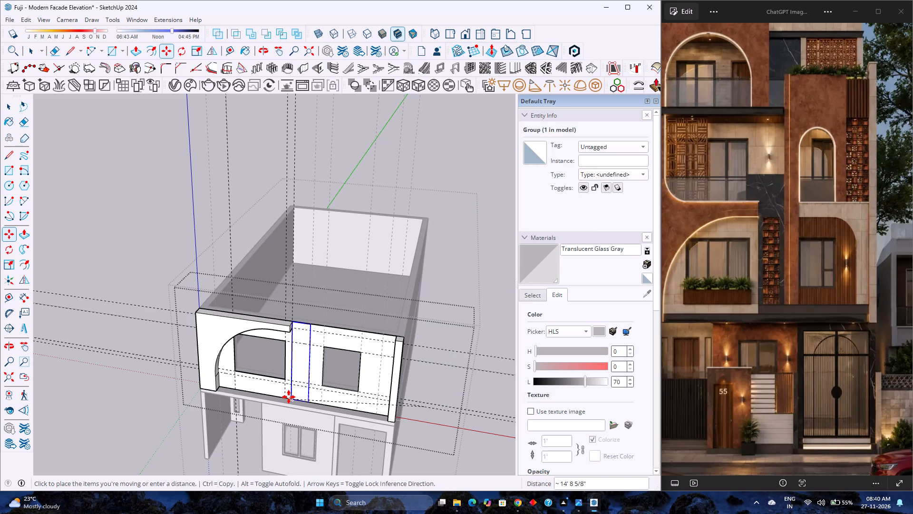
left_click(289, 397)
scroll(291, 384, "up", 6)
key("space")
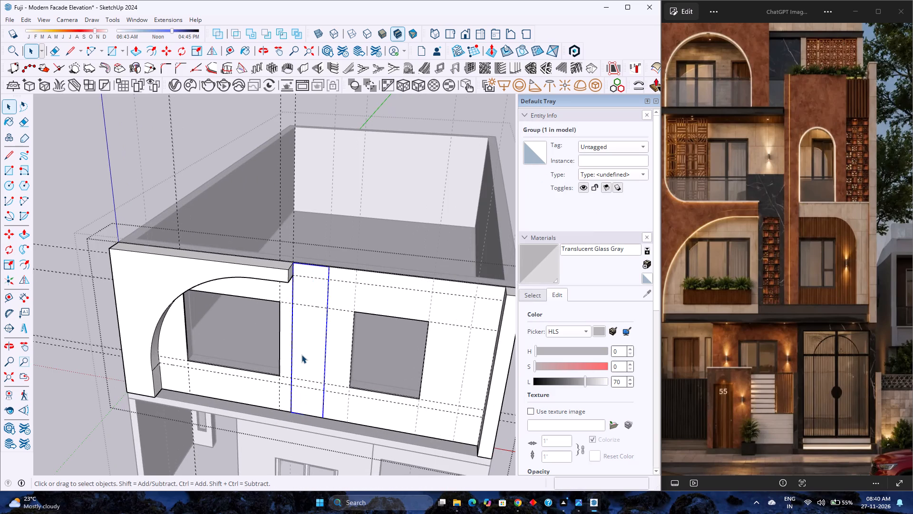
Inside the panel group, push/pull the face 1' outward from the front wall.
double_click(301, 355)
key("p")
left_click(309, 350)
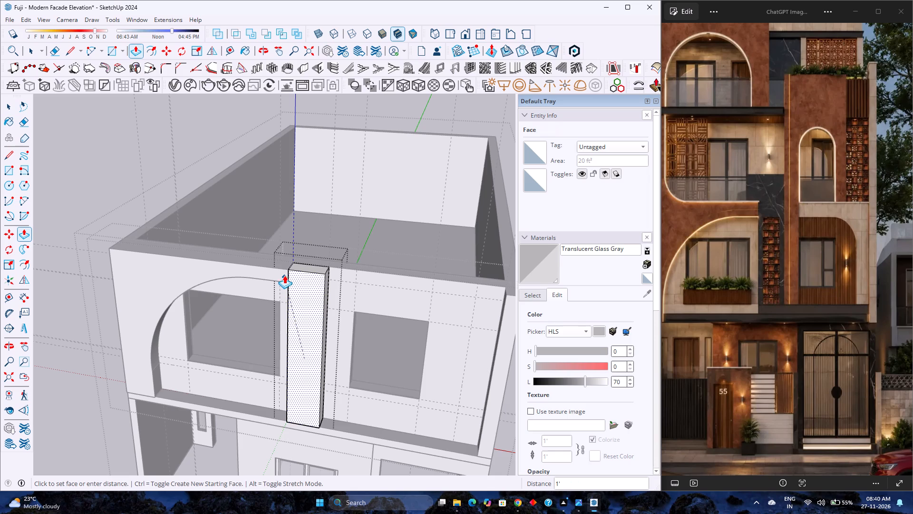
left_click(277, 274)
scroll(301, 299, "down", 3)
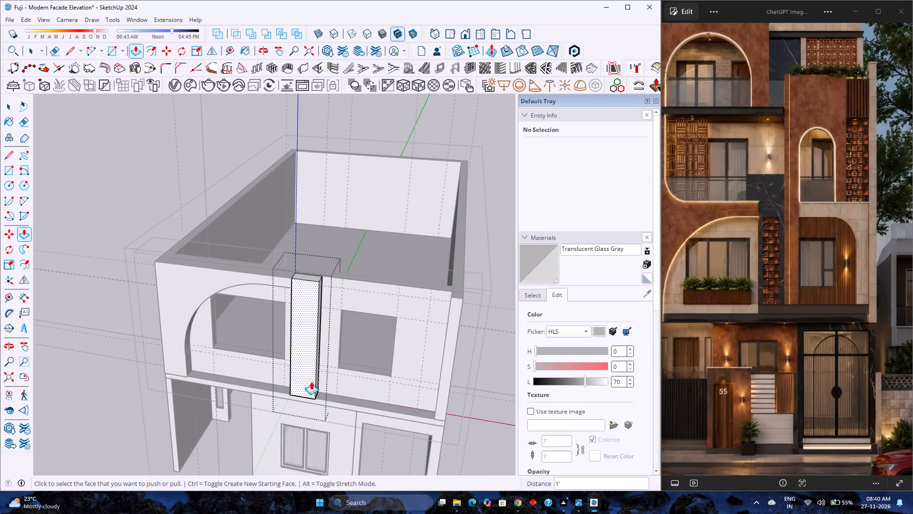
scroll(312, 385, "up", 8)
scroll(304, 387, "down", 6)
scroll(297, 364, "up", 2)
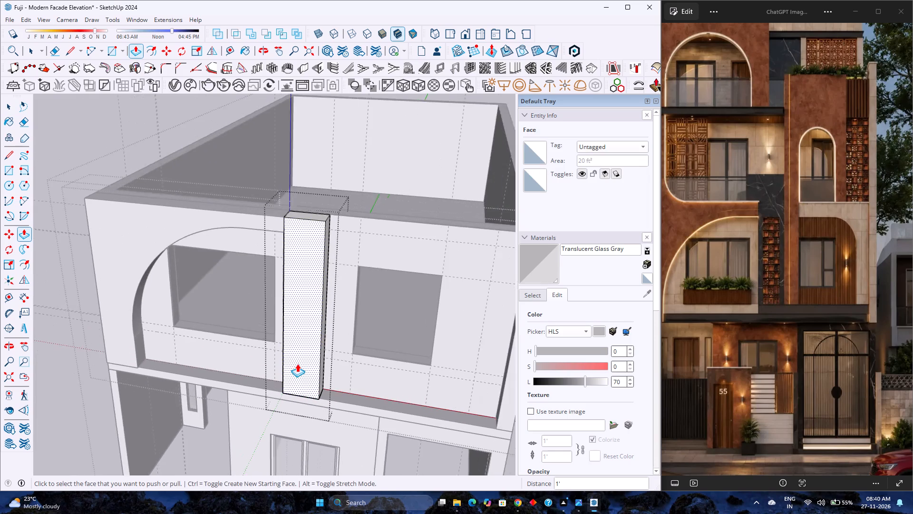
Copy the bottom edge of the panel's side face, away from the arch, 9" upward along that face.
scroll(297, 364, "up", 9)
scroll(312, 368, "down", 11)
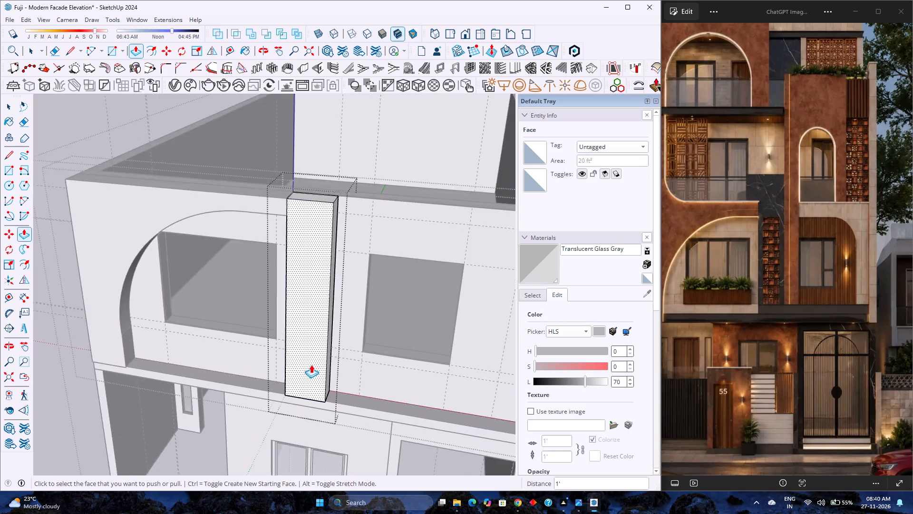
scroll(311, 365, "down", 3)
middle_click_drag(326, 366, 260, 329)
middle_click(260, 329)
scroll(258, 327, "up", 8)
key("space")
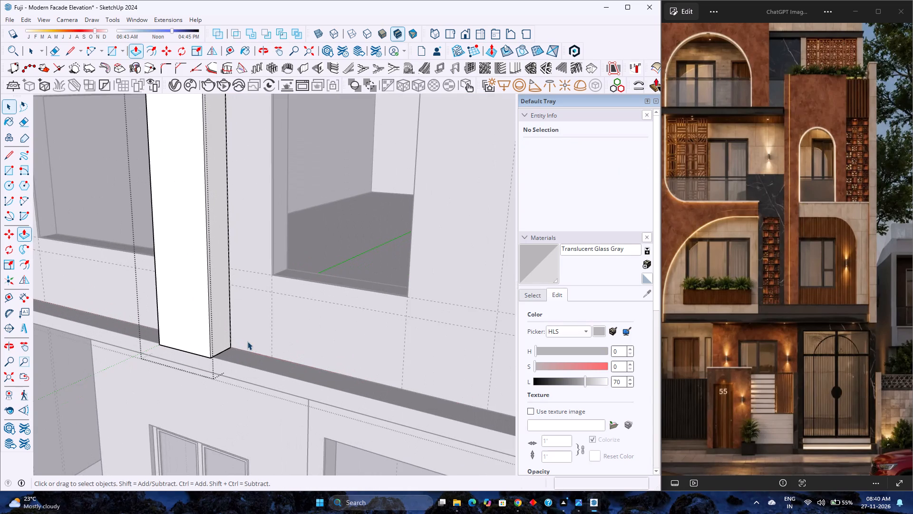
scroll(222, 331, "up", 1)
left_click(217, 356)
scroll(217, 357, "up", 4)
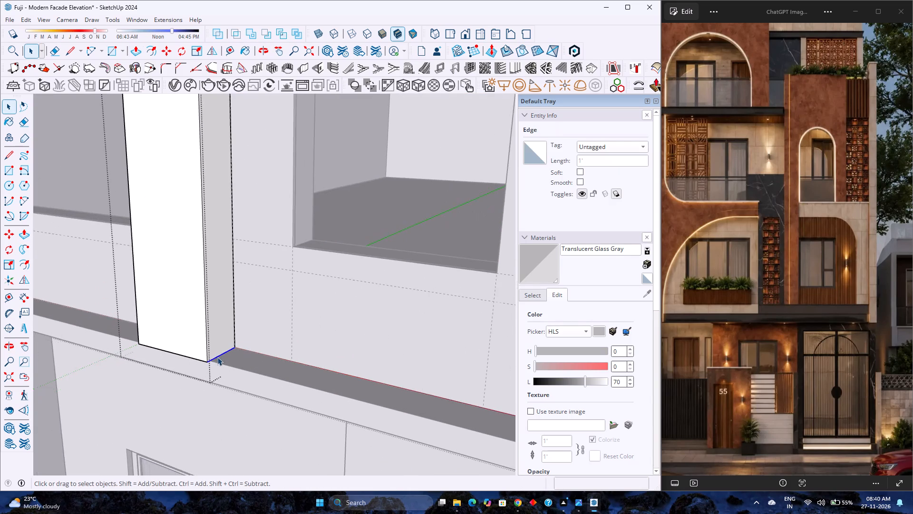
scroll(217, 357, "up", 4)
middle_click_drag(216, 367, 129, 321)
middle_click_drag(135, 323, 151, 345)
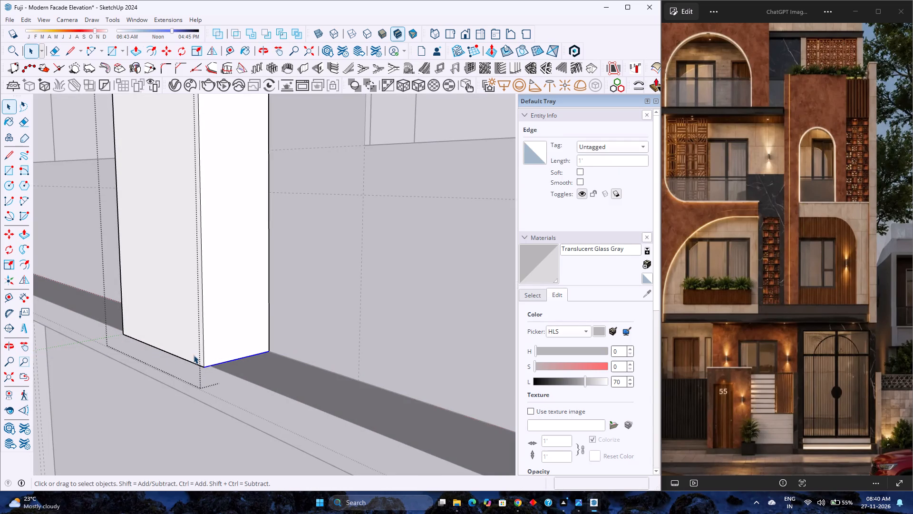
scroll(203, 356, "up", 4)
key("m")
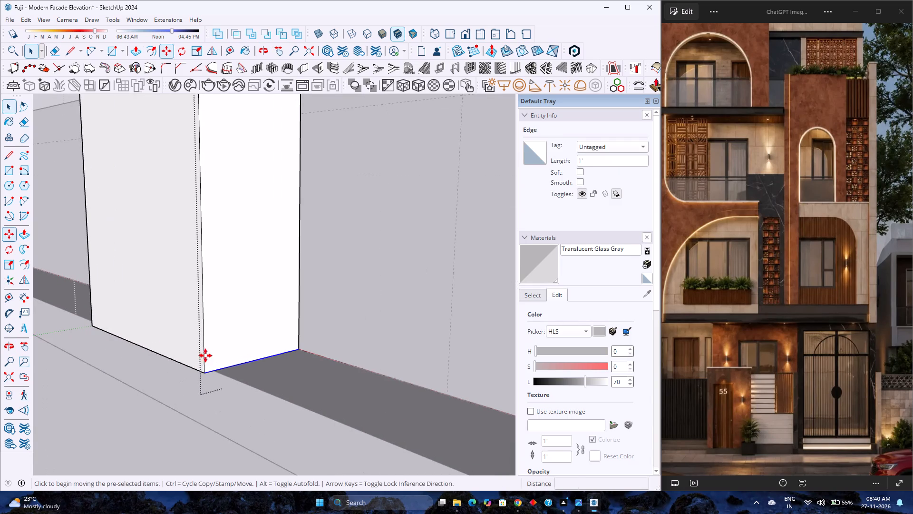
left_click(204, 372)
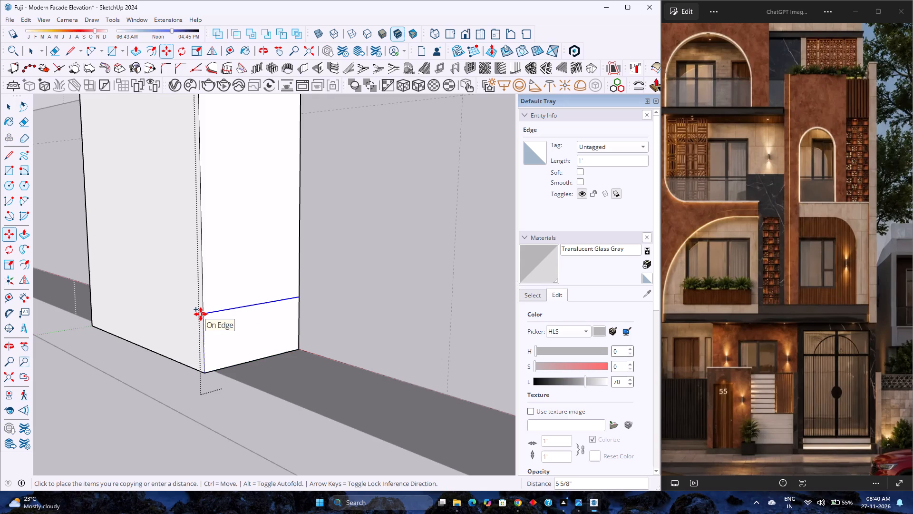
key("1")
key("apostrophe")
key("Return")
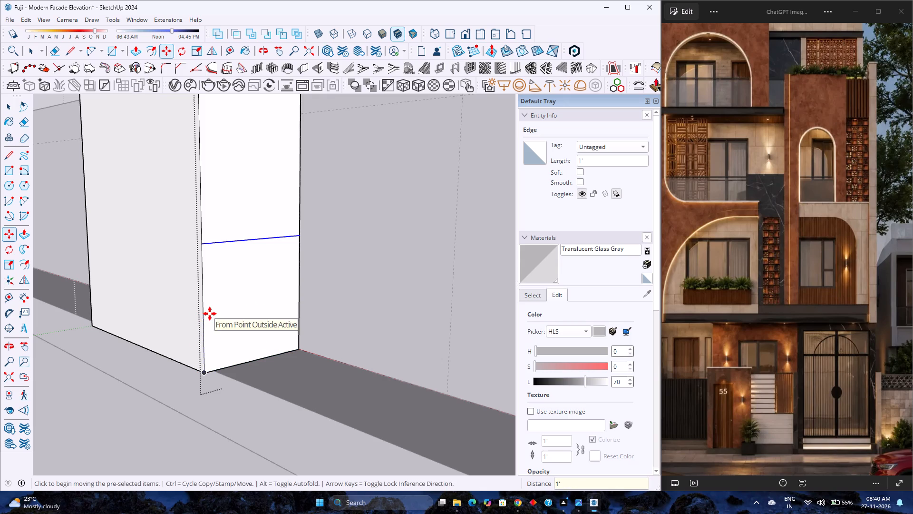
key("9")
key("Return")
Push/pull the 9" high strip at the base of the panel's side face along the wall up to the end pier.
scroll(212, 310, "down", 12)
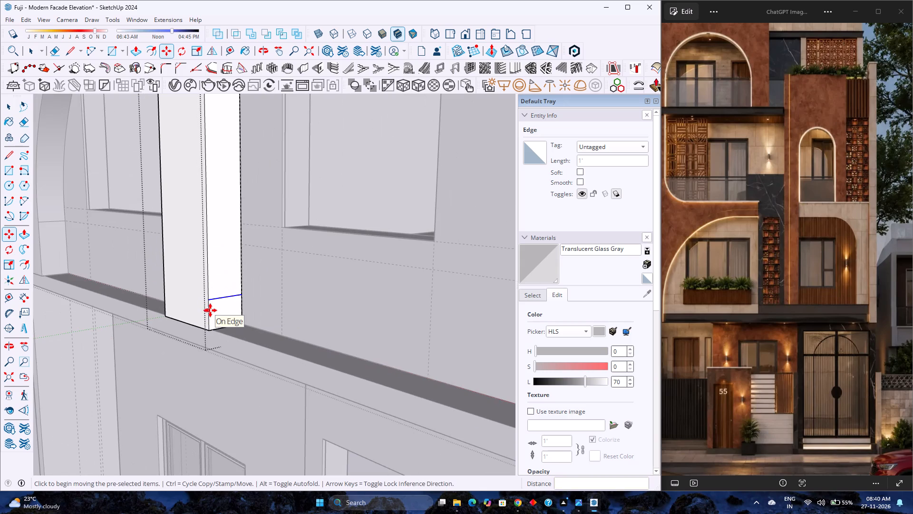
key("p")
left_click(223, 311)
scroll(256, 326, "down", 8)
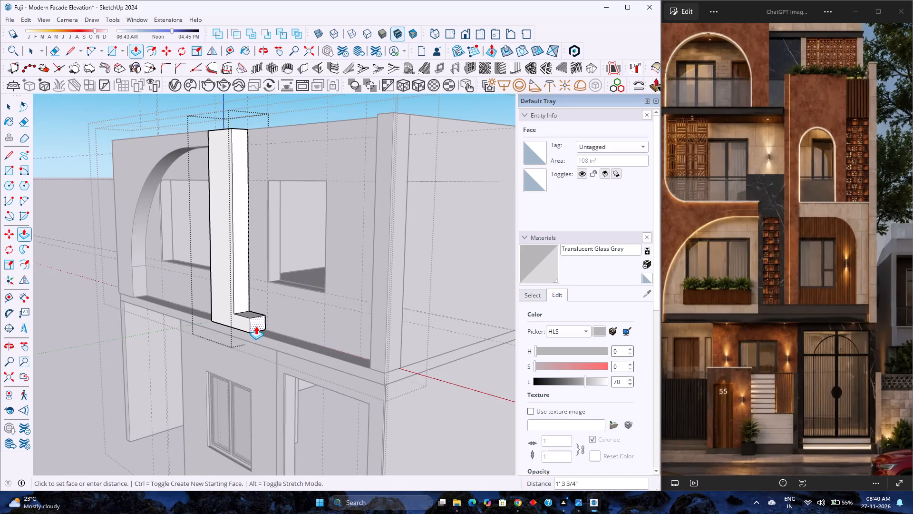
scroll(256, 326, "down", 4)
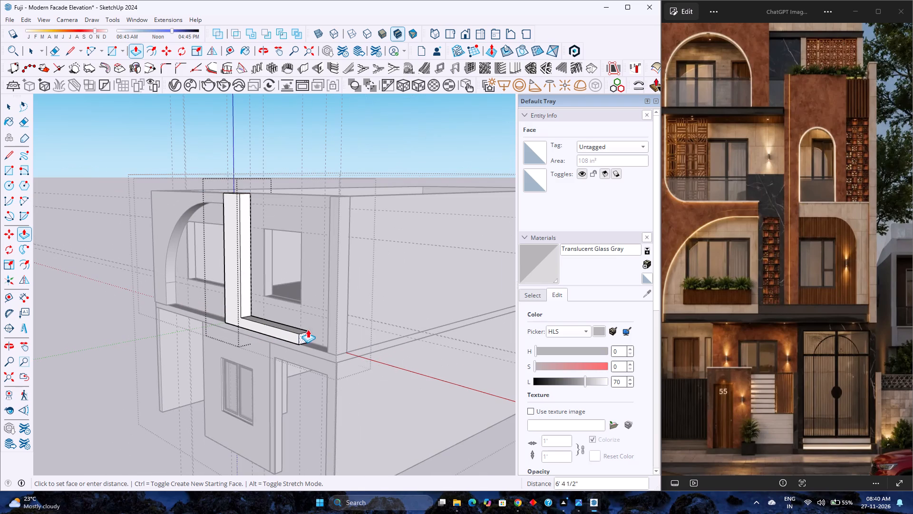
scroll(325, 340, "up", 3)
middle_click_drag(325, 340, 434, 376)
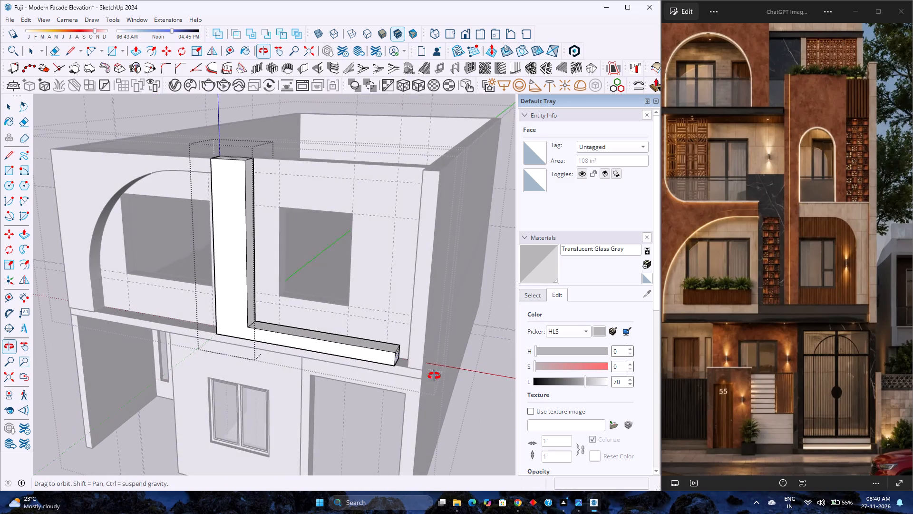
middle_click_drag(434, 376, 434, 375)
middle_click(433, 371)
left_click(409, 338)
Draw a 2' horizontal line across the panel's front face from the ledge's inner top corner, and leave the panel group.
scroll(196, 347, "up", 4)
key("l")
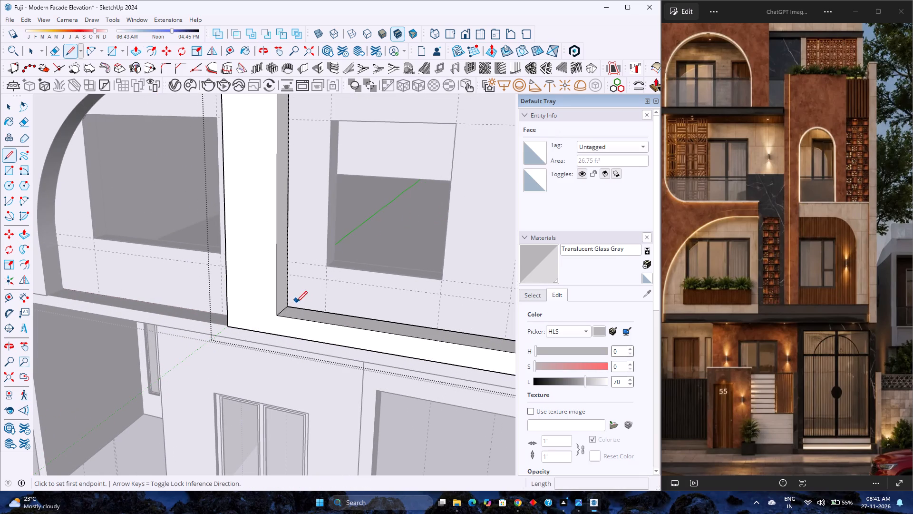
left_click(277, 314)
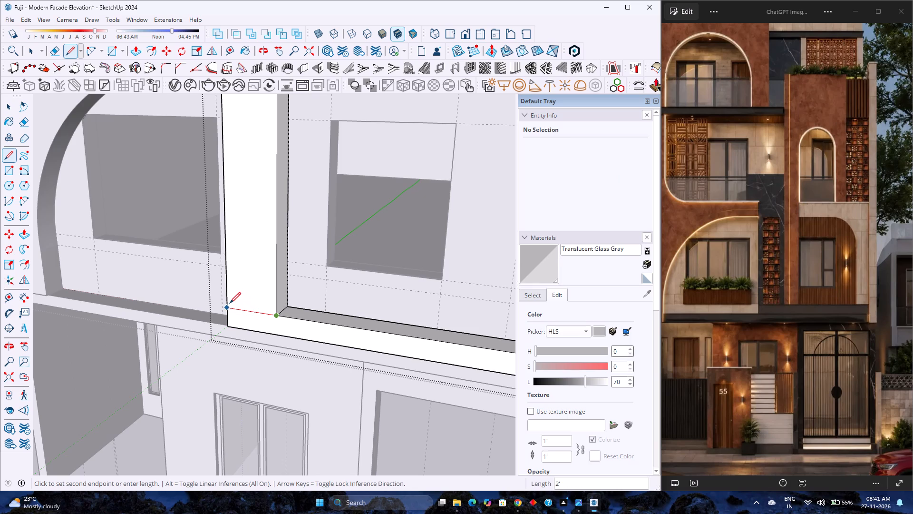
left_click(229, 303)
scroll(236, 329, "down", 7)
middle_click_drag(234, 356, 252, 337)
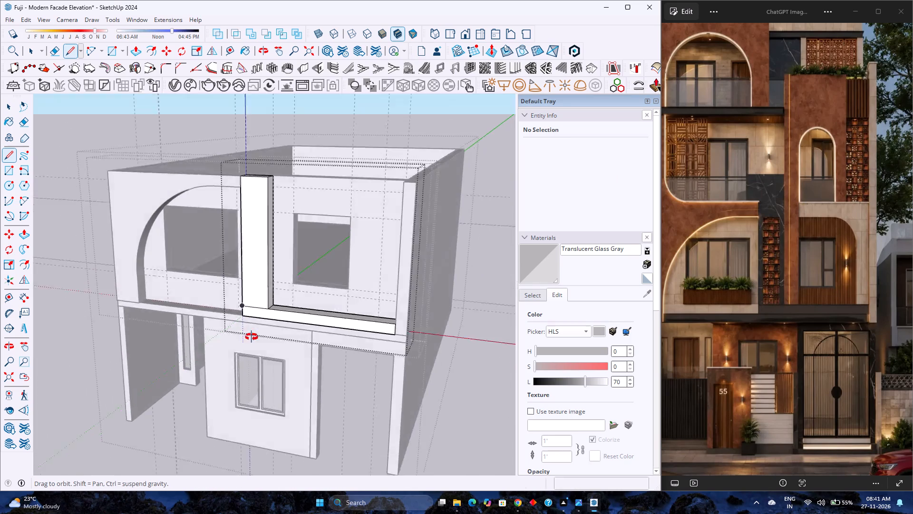
middle_click_drag(252, 337, 309, 297)
middle_click(310, 297)
scroll(311, 297, "up", 5)
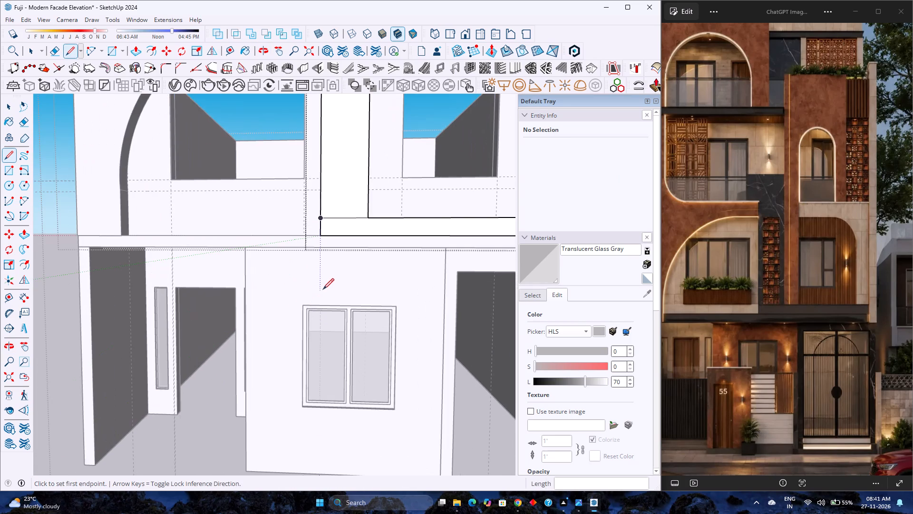
scroll(323, 288, "up", 1)
scroll(323, 288, "down", 1, "shift")
middle_click_drag(323, 288, 204, 336, "shift")
middle_click(204, 336, "shift")
scroll(217, 325, "down", 2)
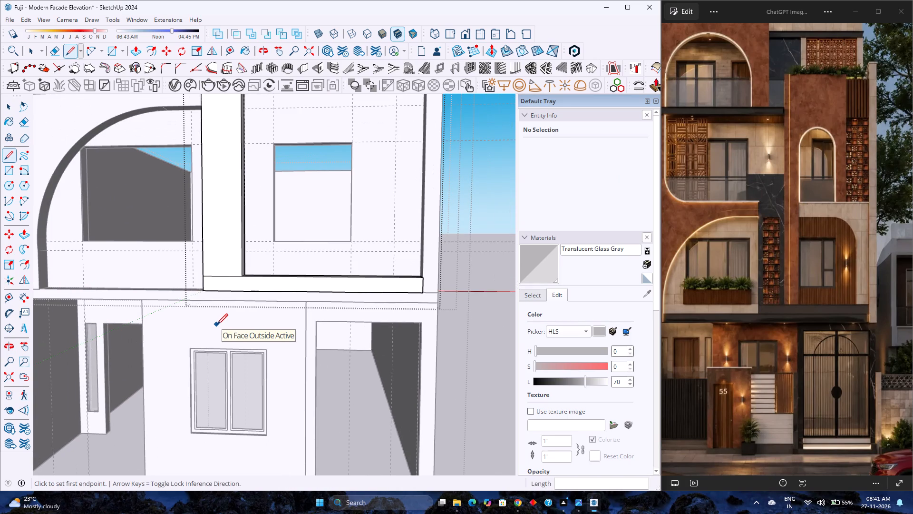
key("space")
left_click(438, 312)
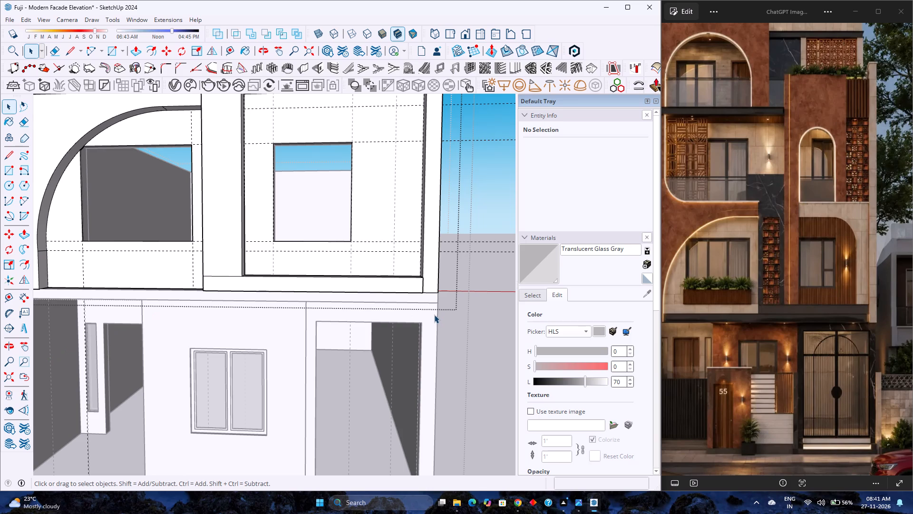
Examine how the new bottom ledge meets the end pier at the front corner of the upper floor.
scroll(355, 248, "up", 4)
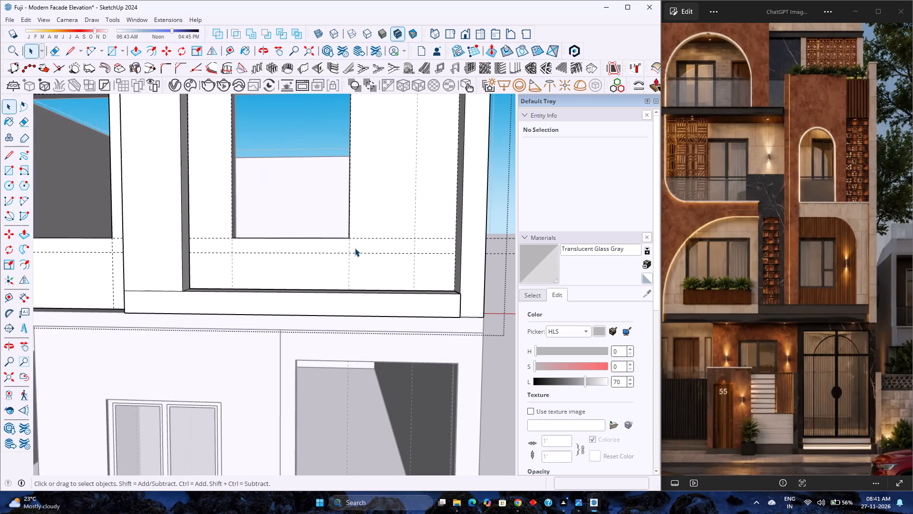
scroll(355, 248, "up", 3)
scroll(355, 248, "down", 3)
scroll(373, 282, "down", 2)
middle_click_drag(373, 282, 283, 308)
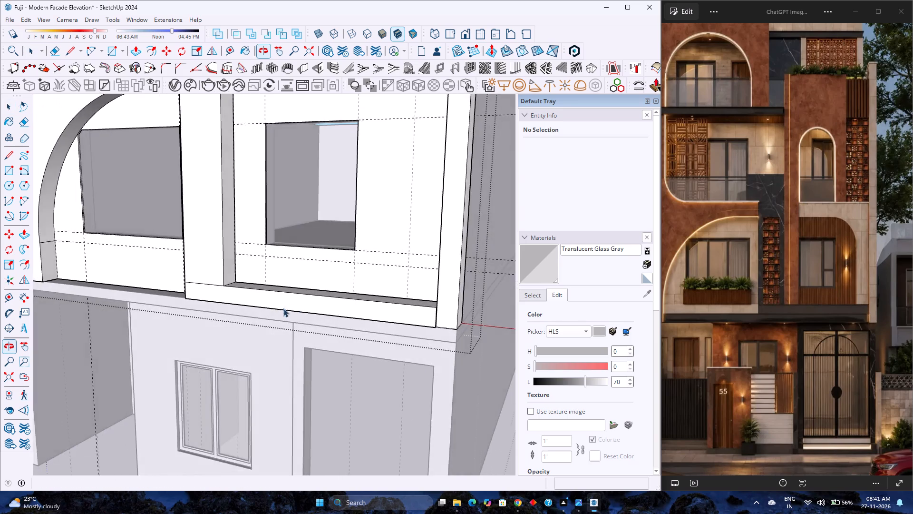
middle_click(284, 308)
middle_click_drag(283, 308, 284, 308)
scroll(288, 287, "down", 4)
scroll(338, 291, "up", 6)
scroll(418, 328, "up", 2)
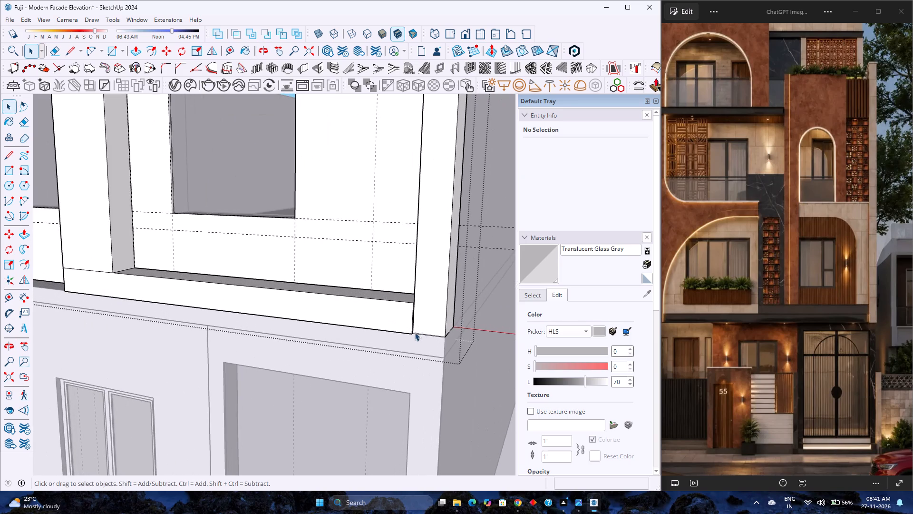
middle_click(372, 346)
middle_click_drag(367, 347, 321, 349)
middle_click(321, 349)
scroll(315, 342, "down", 4)
scroll(373, 319, "up", 2)
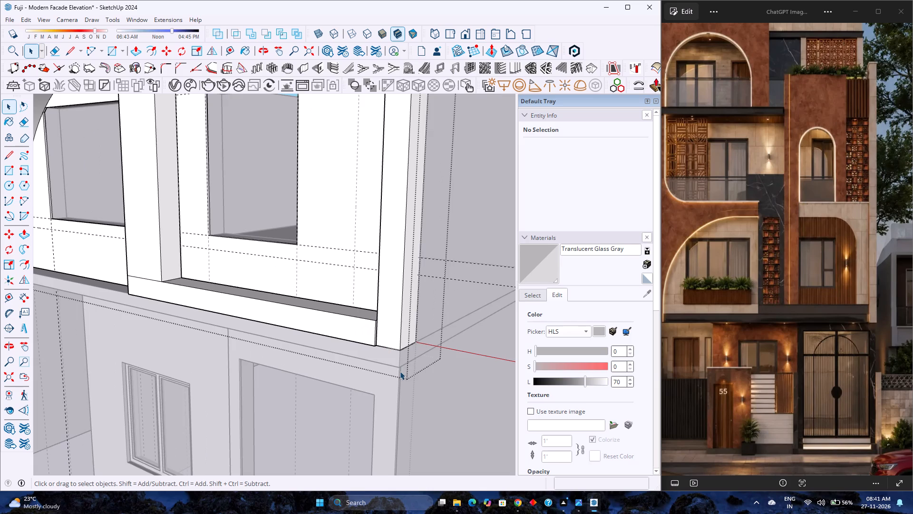
scroll(373, 320, "up", 11)
scroll(342, 336, "down", 3)
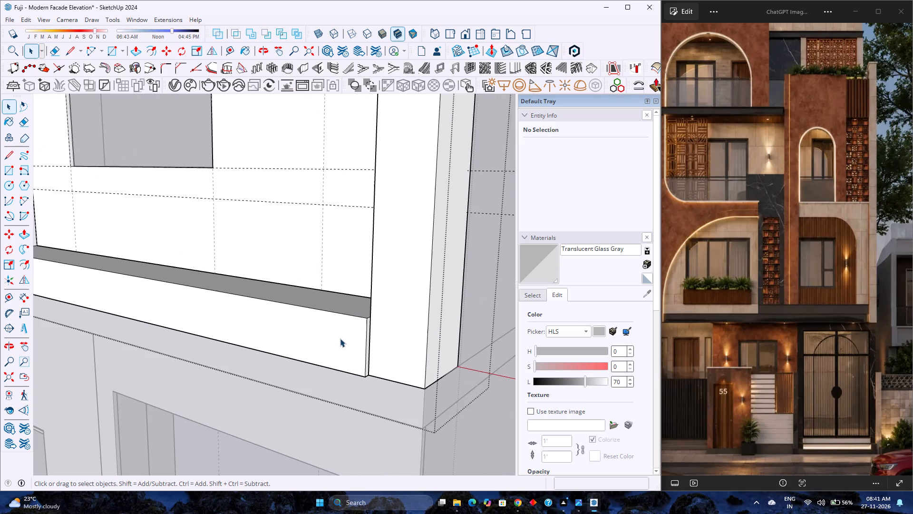
scroll(346, 336, "down", 4)
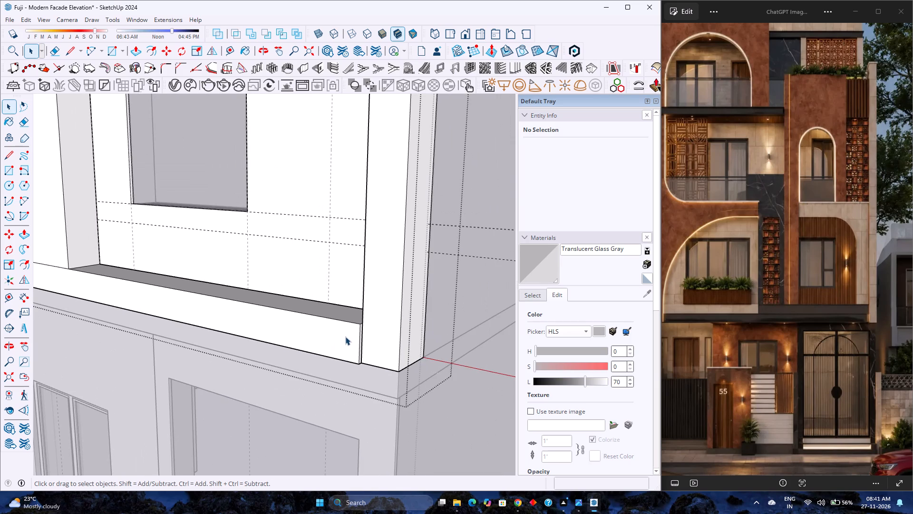
scroll(342, 341, "up", 4)
scroll(342, 341, "down", 7)
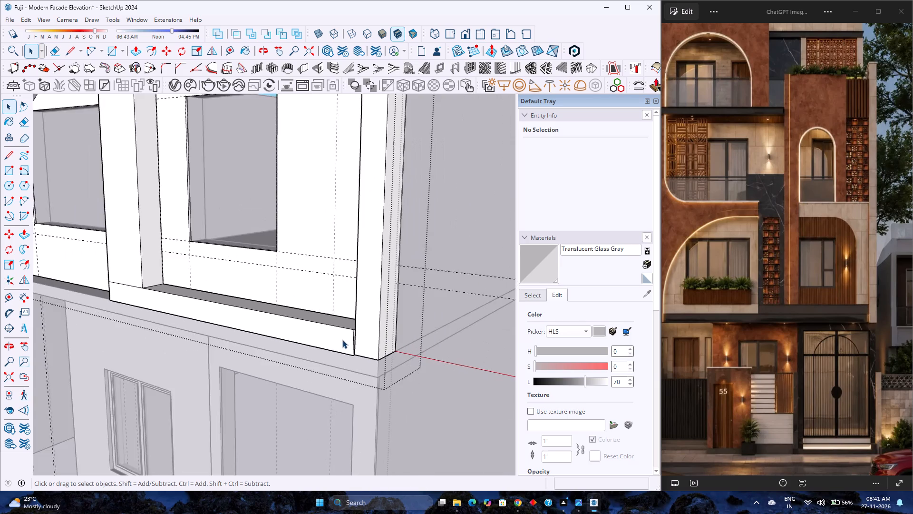
Review the whole upper-floor front with the arched frame, vertical panel and bottom ledge from several angles.
scroll(342, 340, "down", 10)
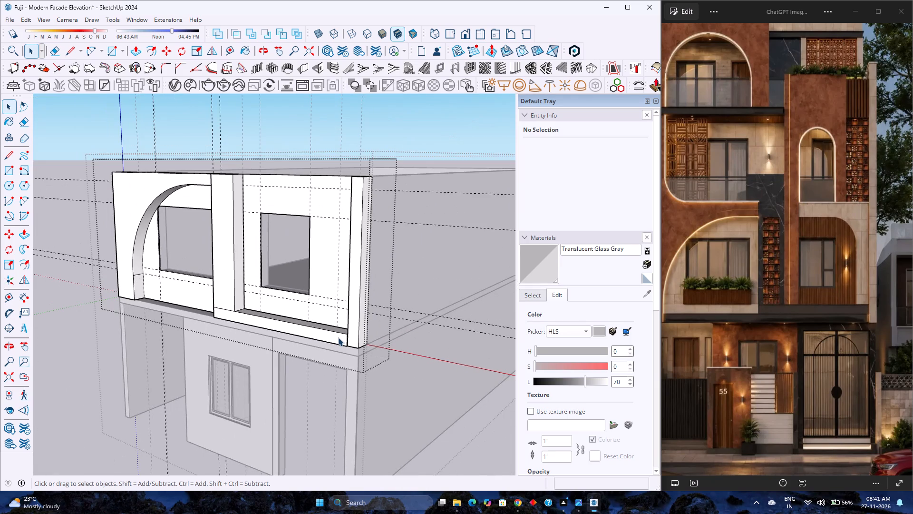
scroll(292, 305, "down", 3)
scroll(293, 308, "up", 3)
scroll(293, 310, "down", 3)
scroll(293, 311, "up", 3)
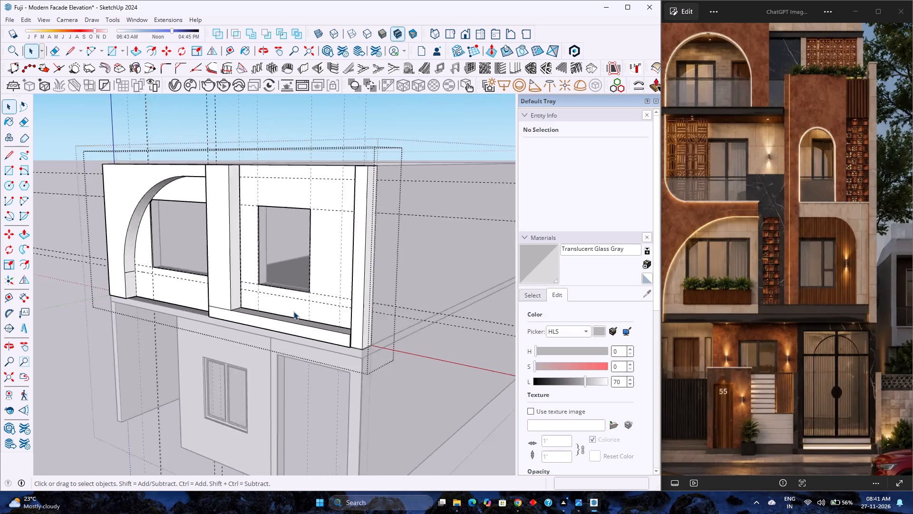
scroll(293, 311, "down", 4)
scroll(293, 311, "up", 1)
scroll(293, 311, "down", 3)
scroll(293, 311, "up", 3)
middle_click_drag(253, 281, 380, 300)
middle_click(380, 300)
scroll(380, 300, "up", 1)
scroll(333, 268, "down", 3)
scroll(333, 268, "up", 1)
scroll(331, 268, "down", 2)
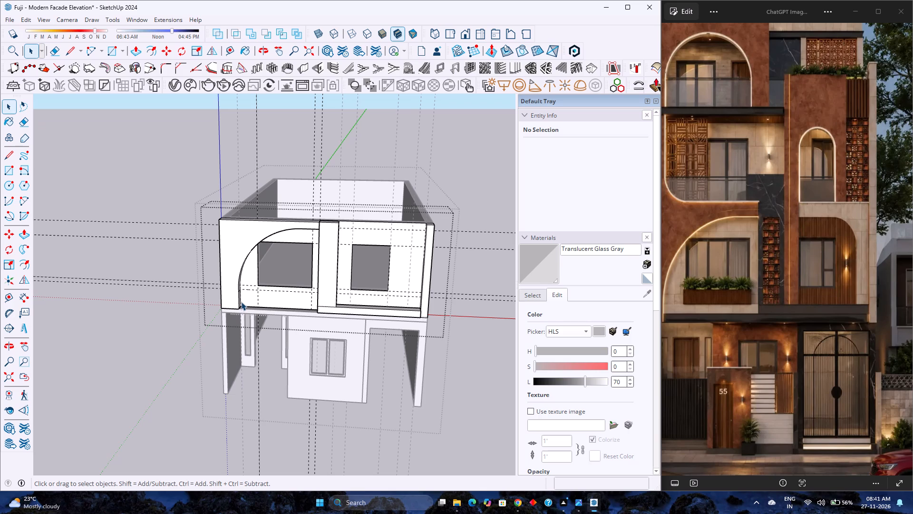
scroll(190, 238, "down", 3)
scroll(310, 249, "up", 3)
middle_click_drag(310, 249, 302, 260)
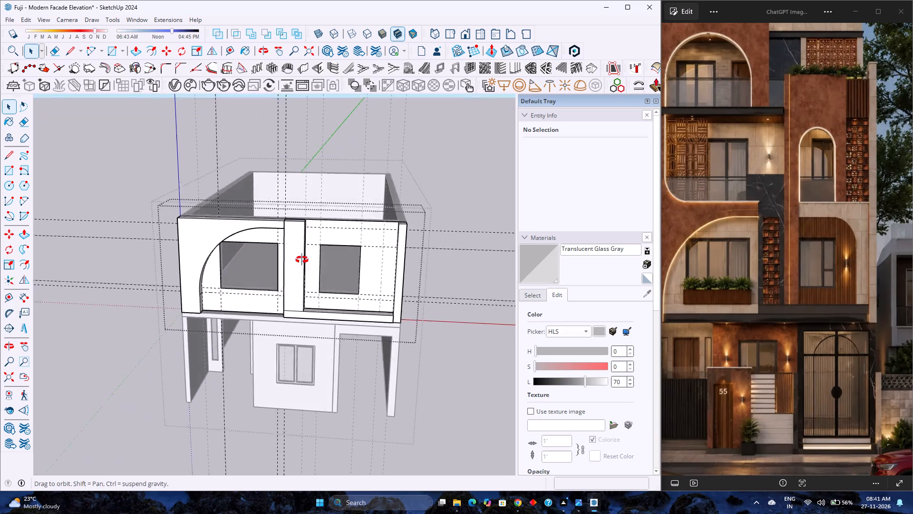
middle_click_drag(302, 260, 258, 231)
middle_click(258, 231)
scroll(258, 231, "down", 4)
scroll(258, 231, "up", 5)
scroll(258, 231, "down", 5)
scroll(258, 231, "up", 4)
scroll(258, 231, "down", 5)
scroll(258, 231, "up", 5)
scroll(258, 231, "down", 5)
scroll(258, 232, "up", 6)
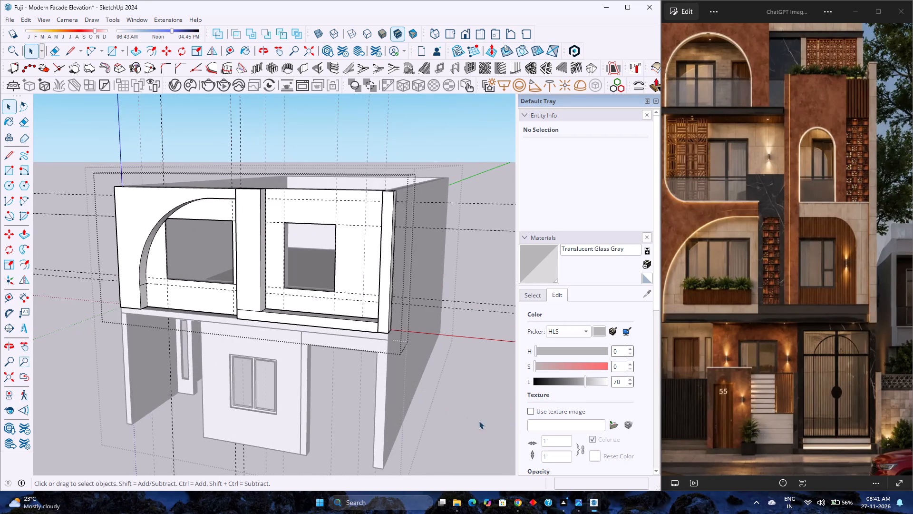
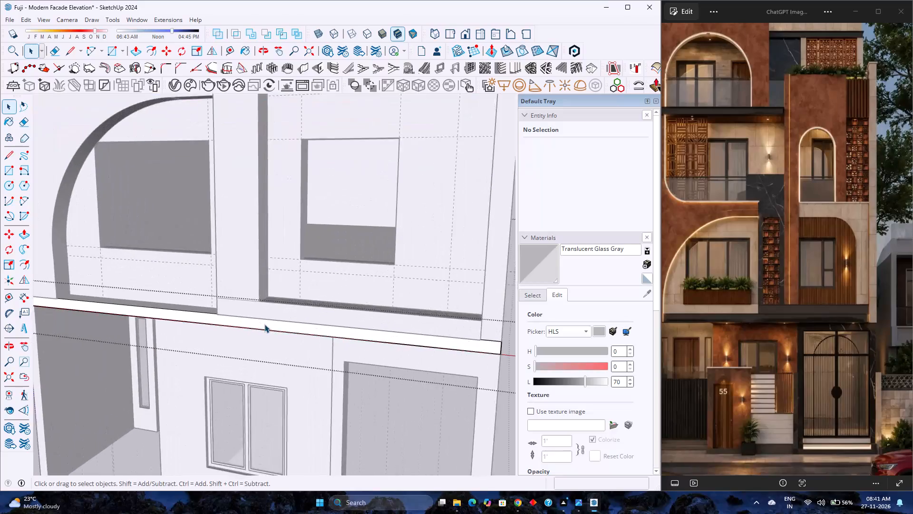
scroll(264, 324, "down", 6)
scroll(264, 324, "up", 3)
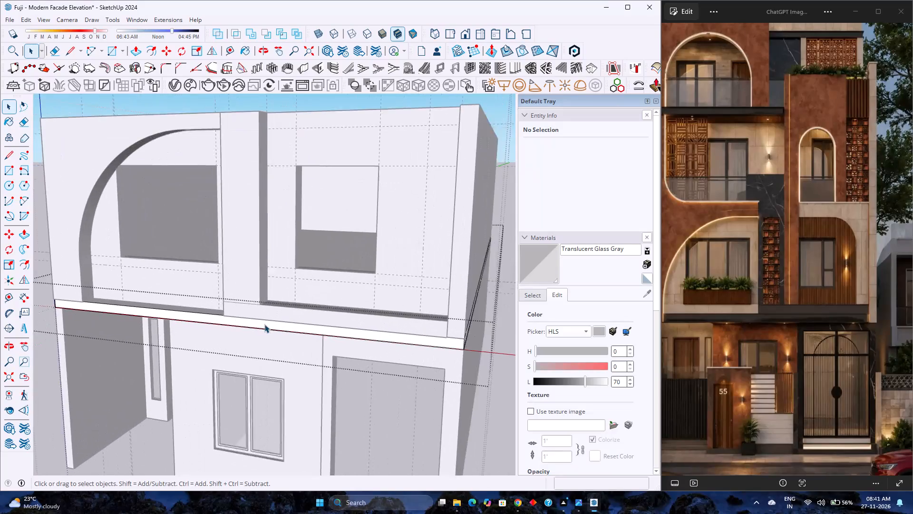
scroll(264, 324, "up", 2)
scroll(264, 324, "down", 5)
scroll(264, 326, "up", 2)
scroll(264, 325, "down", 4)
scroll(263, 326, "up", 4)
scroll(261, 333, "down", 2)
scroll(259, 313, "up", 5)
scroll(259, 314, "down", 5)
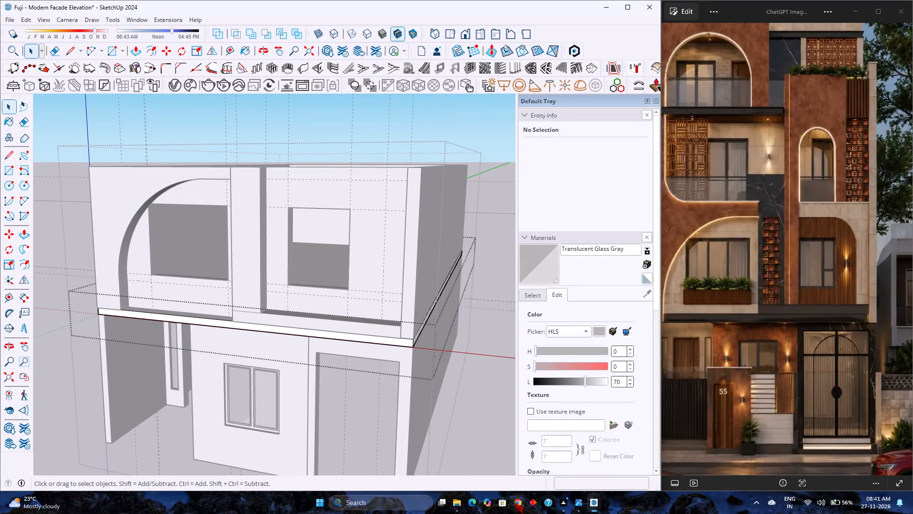
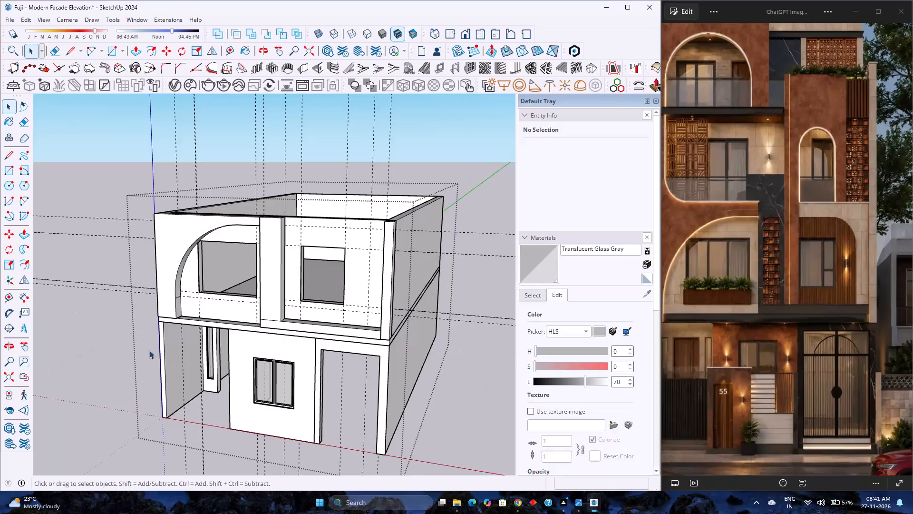
Examine the two-storey house model from the front, both sides and above to review the facade and walls.
scroll(147, 338, "up", 3)
scroll(147, 338, "down", 4)
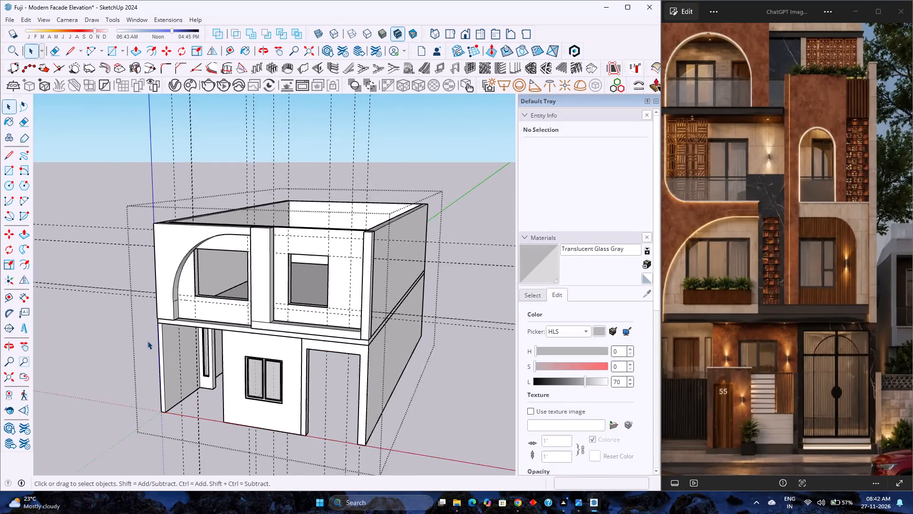
scroll(147, 341, "up", 4)
scroll(147, 341, "down", 4)
middle_click_drag(150, 342, 402, 332)
middle_click_drag(419, 337, 428, 349)
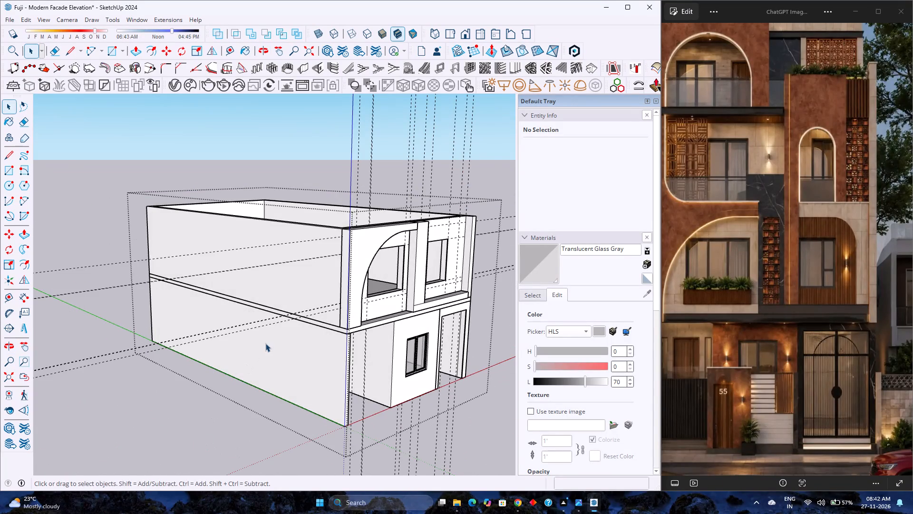
scroll(262, 344, "up", 3)
scroll(247, 349, "down", 5)
middle_click_drag(368, 331, 169, 362)
middle_click(169, 362)
scroll(169, 362, "down", 3)
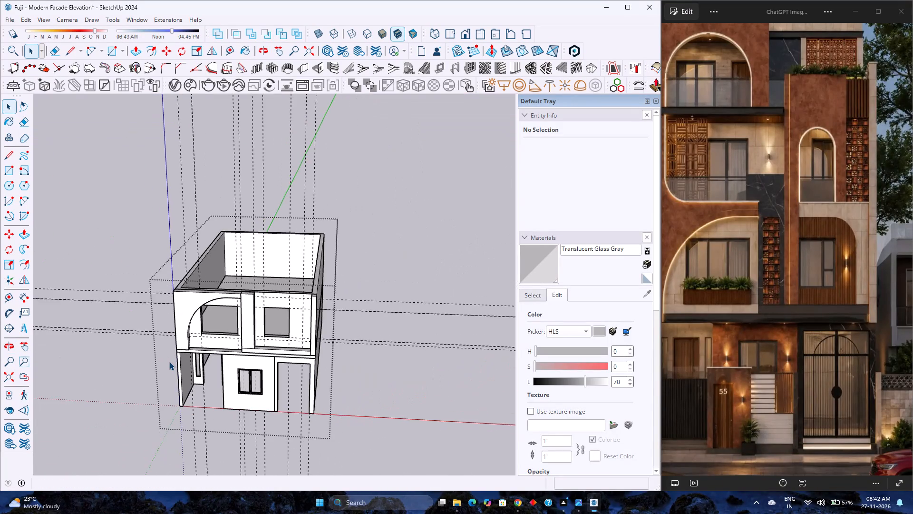
scroll(169, 362, "up", 3)
scroll(169, 362, "down", 4)
scroll(172, 361, "up", 4)
scroll(172, 361, "down", 5)
scroll(172, 362, "up", 5)
scroll(172, 362, "down", 4)
scroll(173, 364, "up", 5)
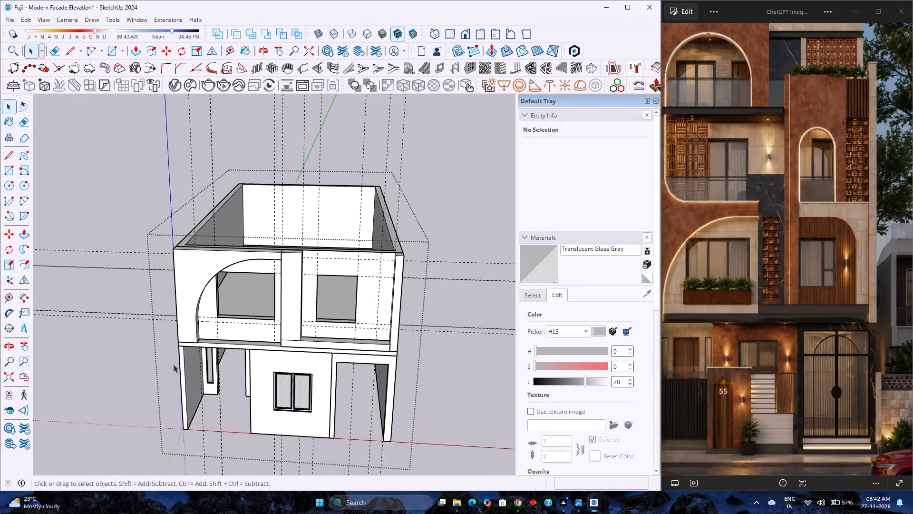
scroll(173, 364, "down", 6)
scroll(173, 365, "up", 6)
scroll(173, 365, "down", 5)
scroll(177, 354, "up", 6)
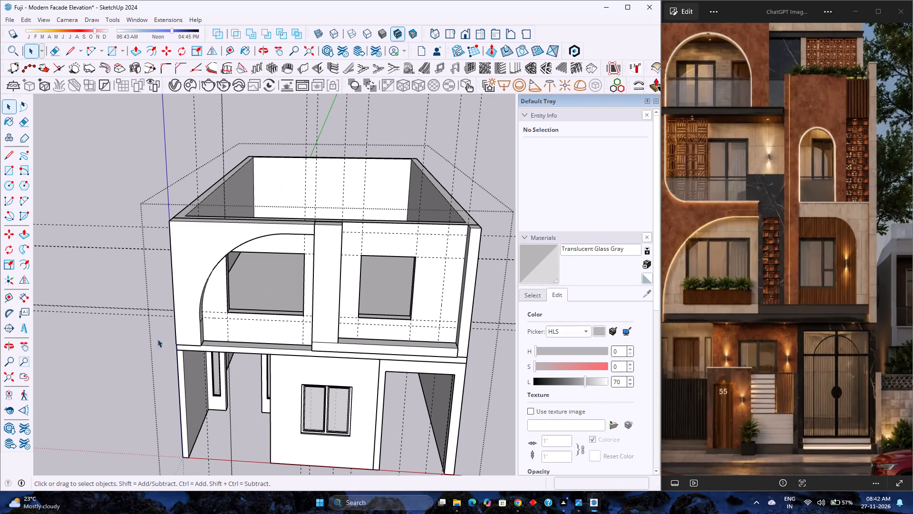
middle_click_drag(320, 261, 216, 154)
middle_click(216, 154)
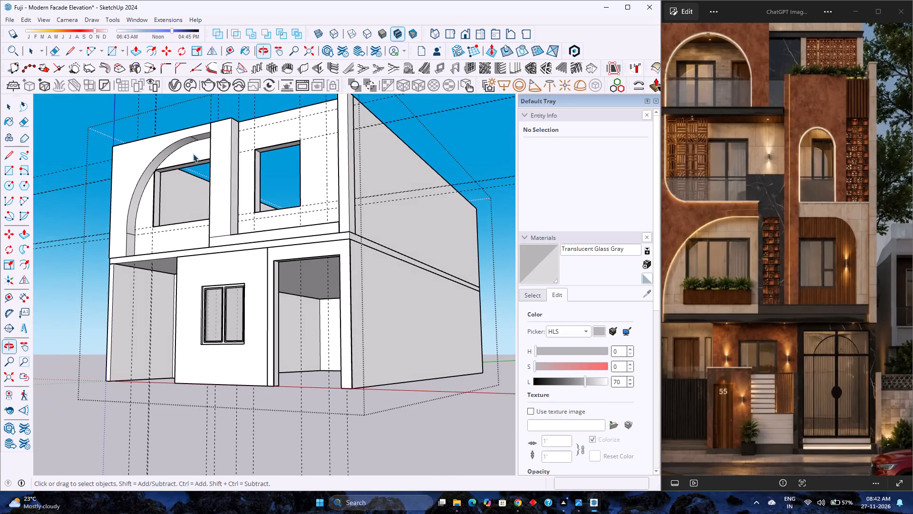
scroll(138, 164, "up", 8)
middle_click_drag(251, 187, 280, 277)
middle_click(280, 277)
scroll(287, 258, "down", 5)
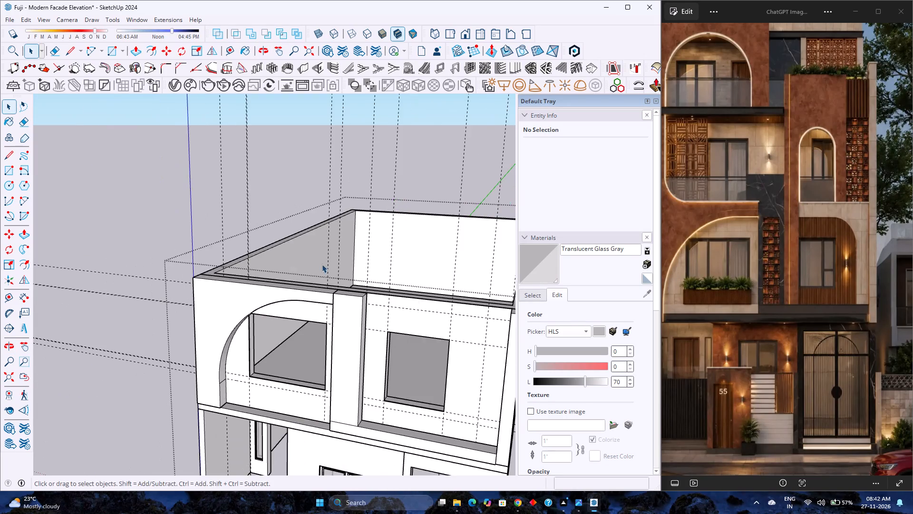
middle_click_drag(322, 264, 105, 312)
scroll(224, 271, "down", 9)
middle_click_drag(108, 318, 0, 333)
middle_click(0, 333)
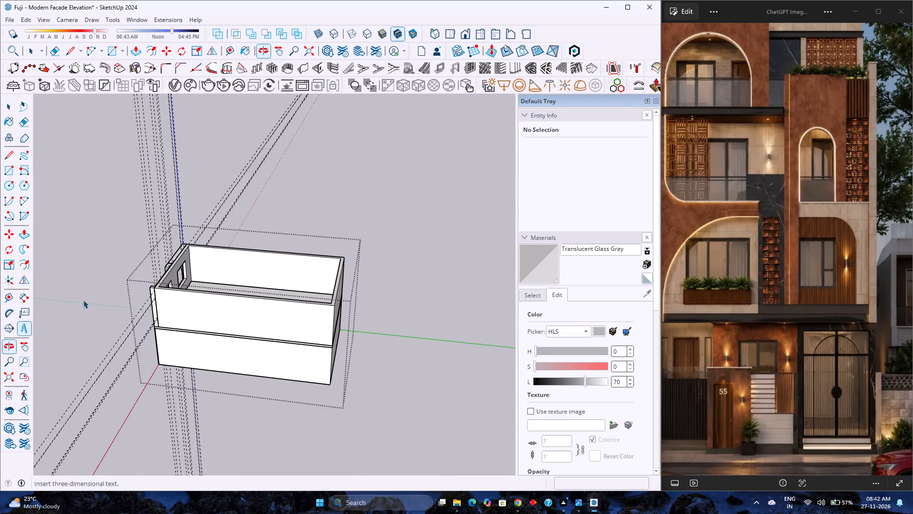
Inspect the upper floor's front wall up close, including its window openings, arched frame and vertical panel.
scroll(224, 256, "up", 3)
scroll(151, 253, "up", 17)
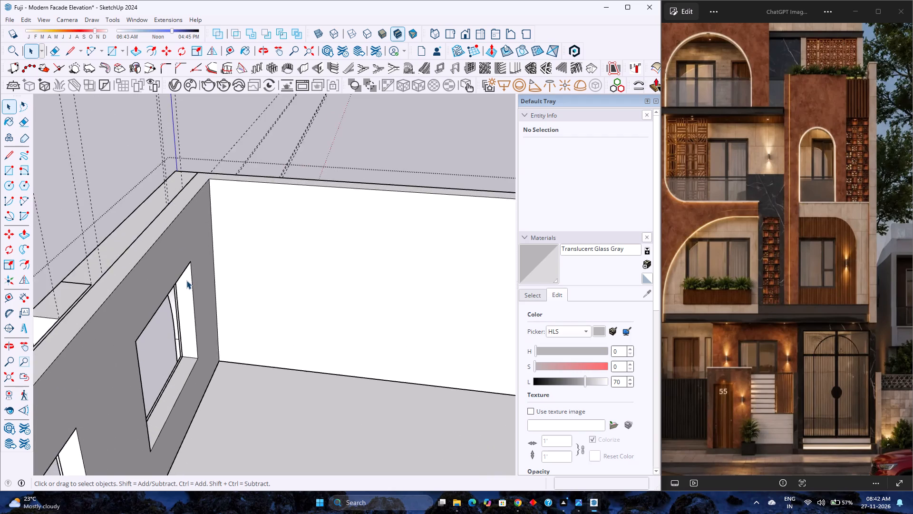
scroll(186, 280, "up", 2)
middle_click_drag(172, 280, 166, 280)
middle_click_drag(163, 280, 150, 280)
middle_click_drag(146, 280, 84, 263)
middle_click(82, 229)
middle_click_drag(85, 226, 230, 209)
middle_click_drag(437, 226, 447, 226)
scroll(291, 238, "down", 1)
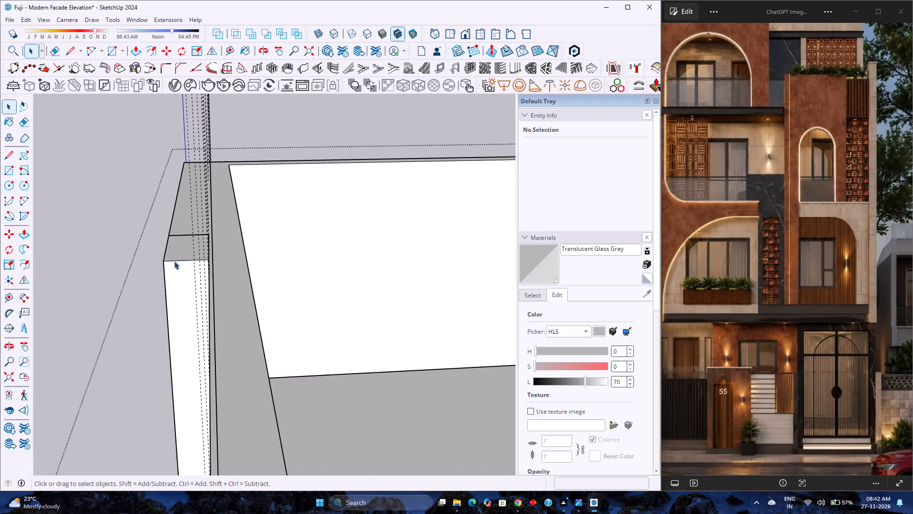
middle_click_drag(136, 264, 250, 325)
middle_click(252, 325)
scroll(205, 287, "down", 9)
middle_click_drag(208, 322, 230, 253)
middle_click(230, 252)
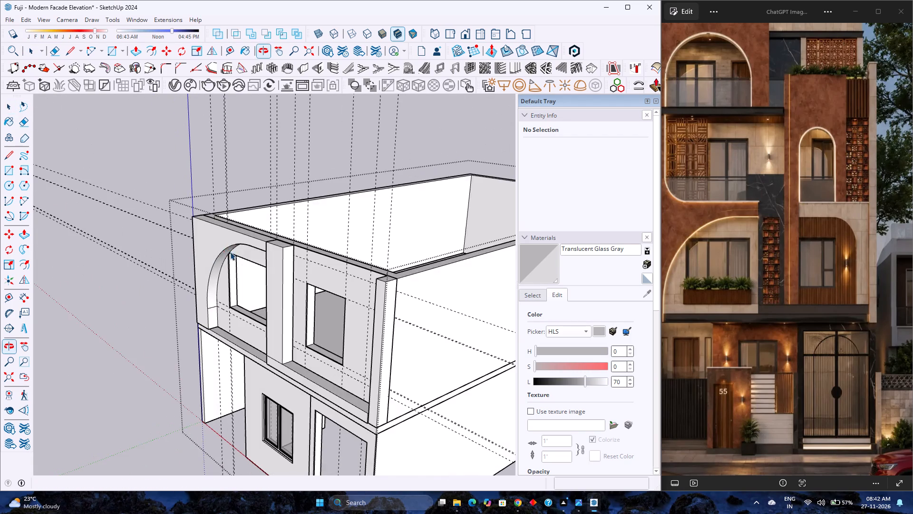
scroll(186, 257, "down", 8)
middle_click_drag(175, 267, 411, 208)
middle_click(416, 204)
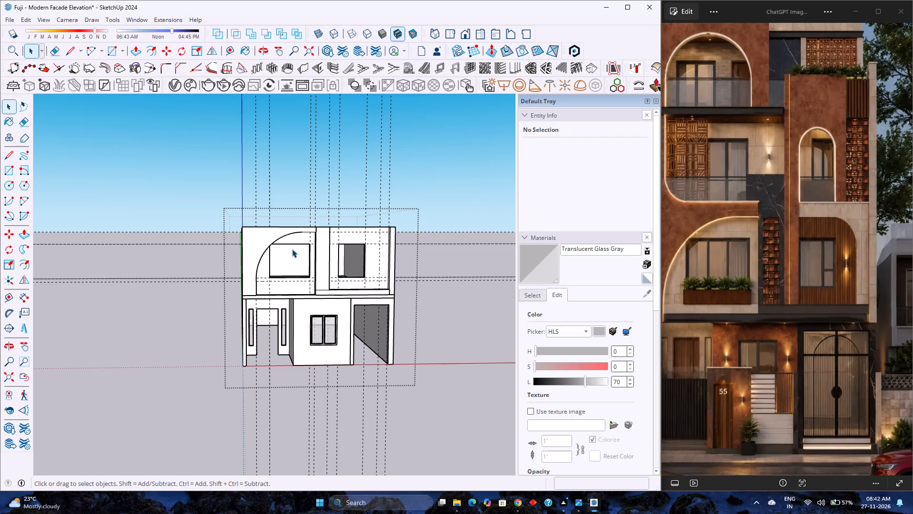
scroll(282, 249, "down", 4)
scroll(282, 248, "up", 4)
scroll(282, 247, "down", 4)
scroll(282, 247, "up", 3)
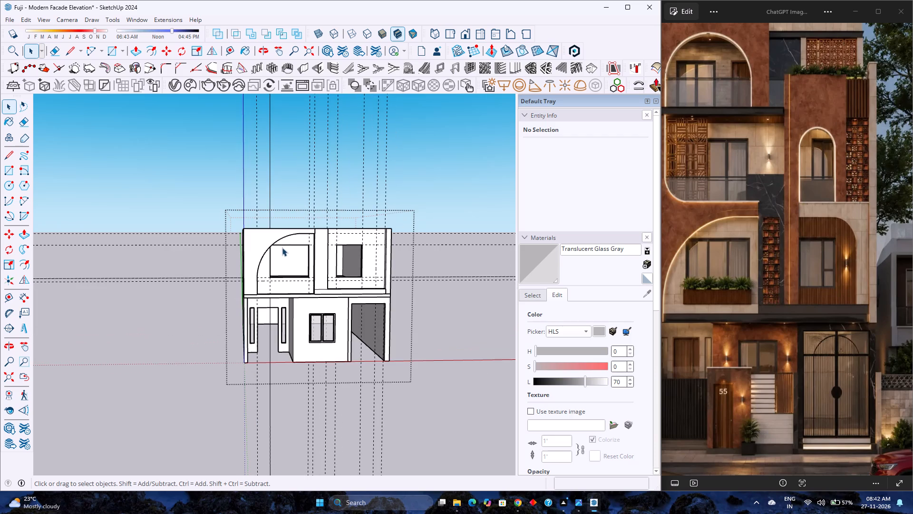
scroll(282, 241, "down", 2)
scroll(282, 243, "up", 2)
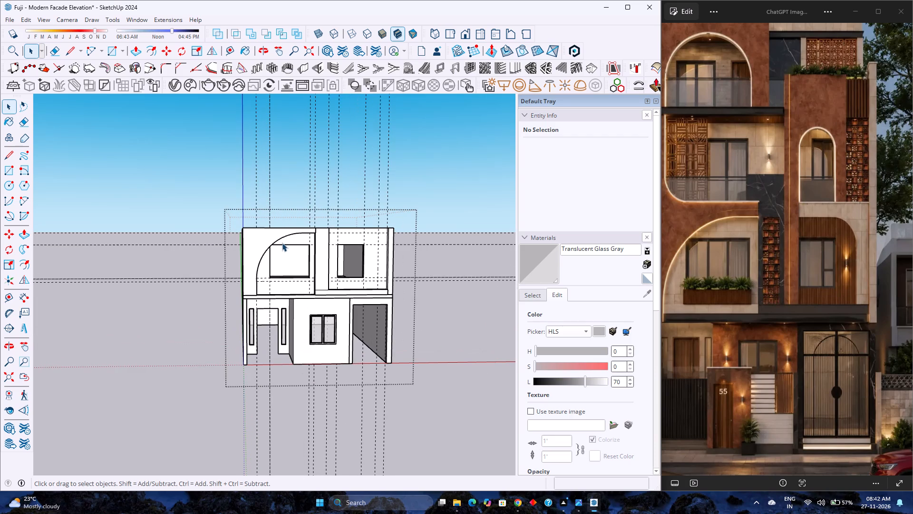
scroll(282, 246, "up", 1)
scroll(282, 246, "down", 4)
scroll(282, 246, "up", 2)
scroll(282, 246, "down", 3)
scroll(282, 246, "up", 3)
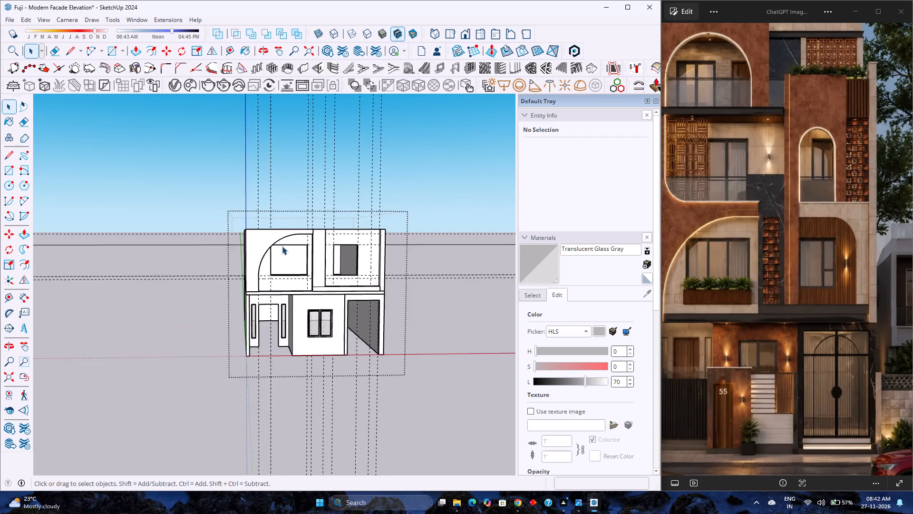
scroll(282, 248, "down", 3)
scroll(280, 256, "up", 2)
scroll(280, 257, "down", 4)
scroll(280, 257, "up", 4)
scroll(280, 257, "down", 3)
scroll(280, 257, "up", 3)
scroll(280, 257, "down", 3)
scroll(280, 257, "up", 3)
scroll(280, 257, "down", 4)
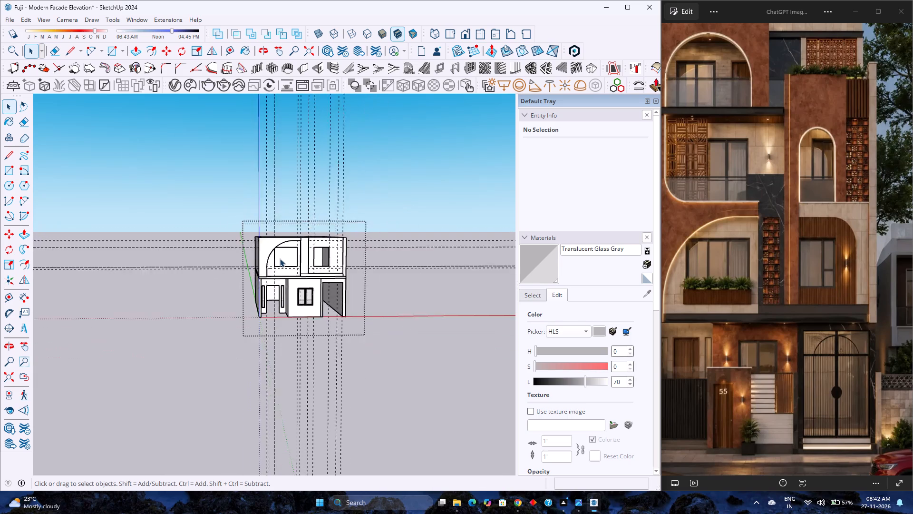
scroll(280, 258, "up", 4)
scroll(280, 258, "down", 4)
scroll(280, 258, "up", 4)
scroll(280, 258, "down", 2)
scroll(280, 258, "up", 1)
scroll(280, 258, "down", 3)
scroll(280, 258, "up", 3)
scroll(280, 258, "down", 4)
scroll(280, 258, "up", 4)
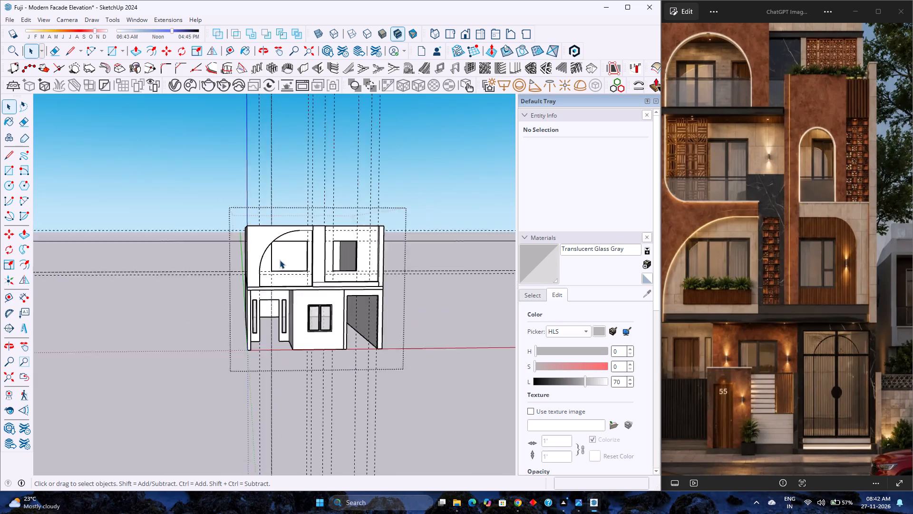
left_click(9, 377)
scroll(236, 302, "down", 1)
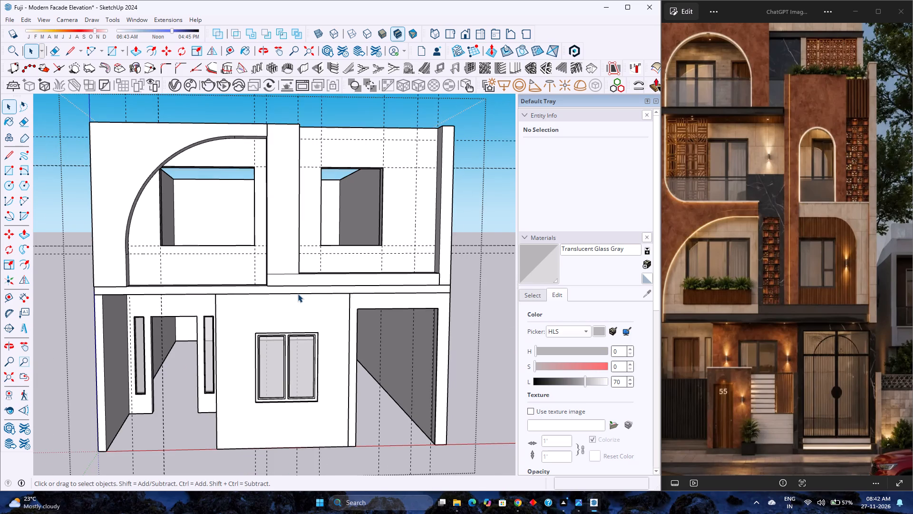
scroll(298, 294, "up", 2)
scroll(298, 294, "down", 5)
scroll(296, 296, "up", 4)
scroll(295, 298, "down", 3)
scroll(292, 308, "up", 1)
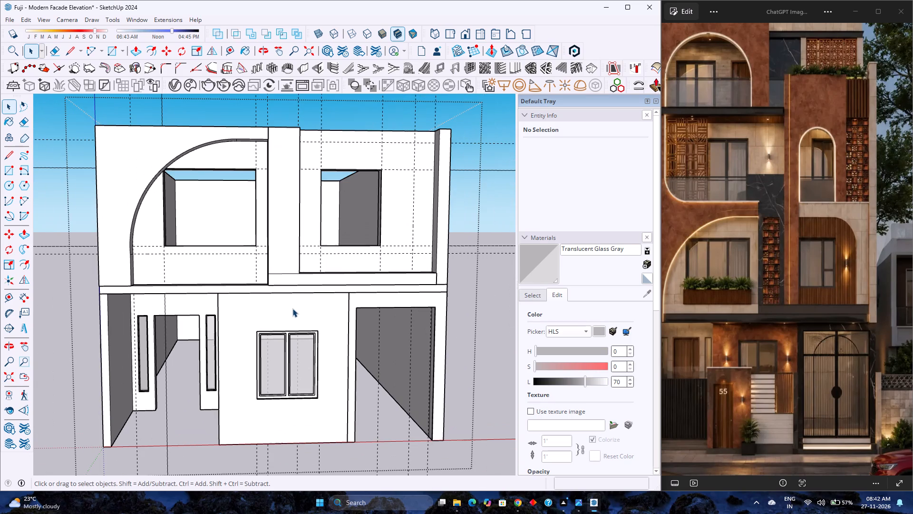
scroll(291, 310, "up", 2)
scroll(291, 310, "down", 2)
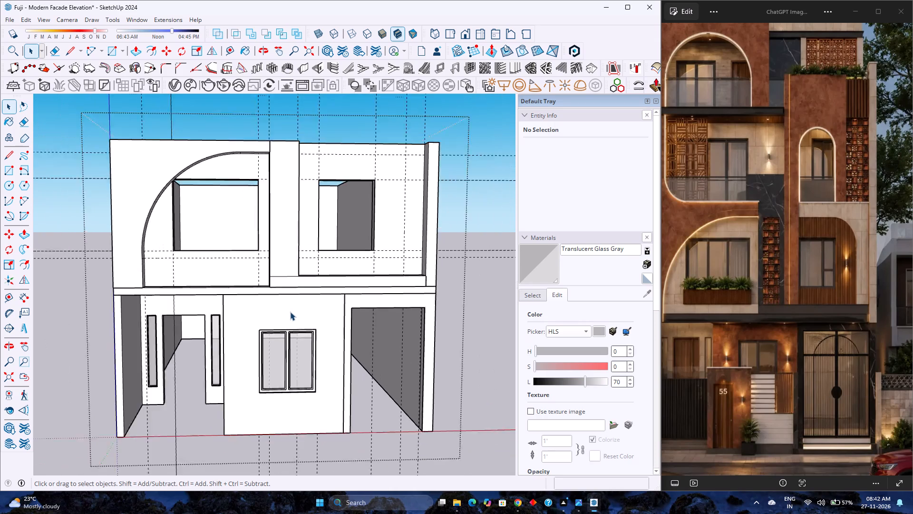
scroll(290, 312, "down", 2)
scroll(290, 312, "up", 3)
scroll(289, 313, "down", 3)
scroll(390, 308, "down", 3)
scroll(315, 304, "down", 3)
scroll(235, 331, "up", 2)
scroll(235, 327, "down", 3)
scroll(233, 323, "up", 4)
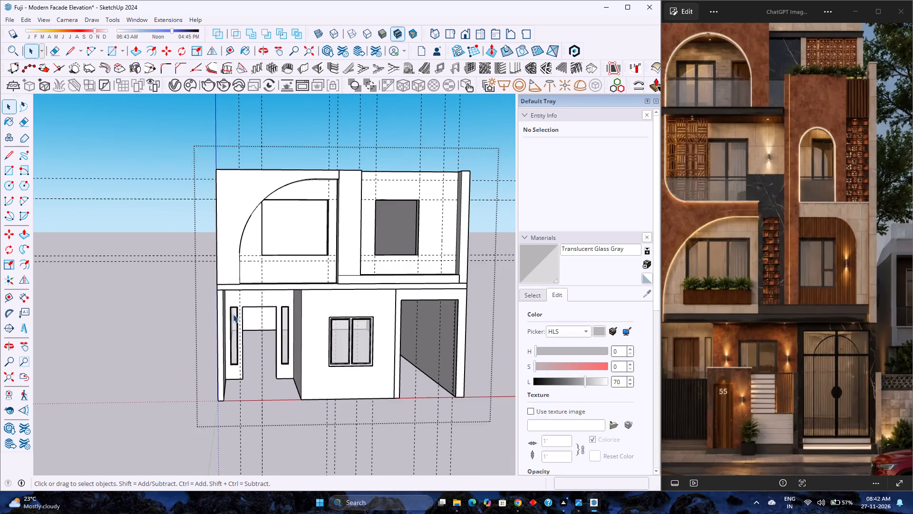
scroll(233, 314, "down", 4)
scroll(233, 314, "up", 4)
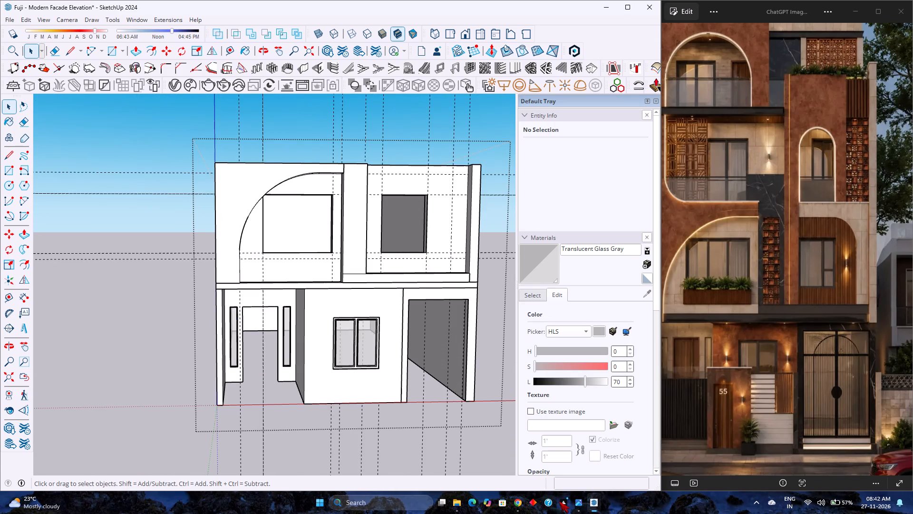
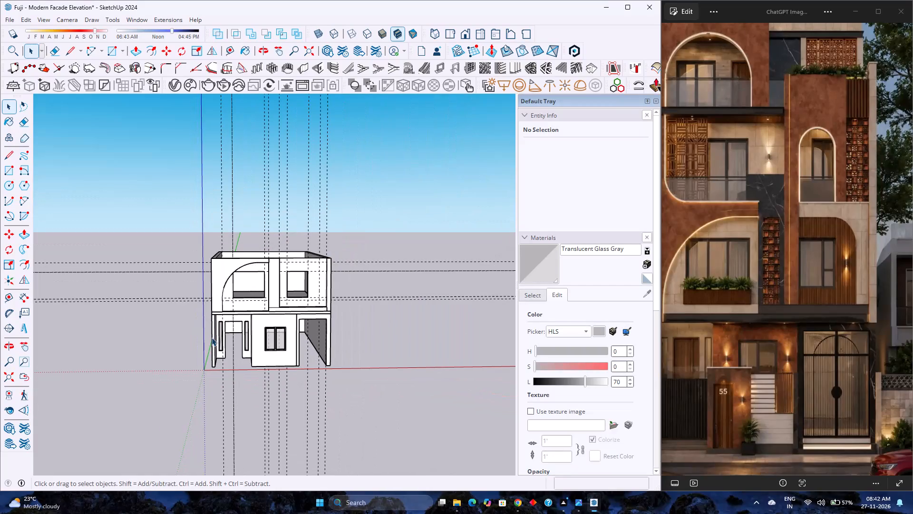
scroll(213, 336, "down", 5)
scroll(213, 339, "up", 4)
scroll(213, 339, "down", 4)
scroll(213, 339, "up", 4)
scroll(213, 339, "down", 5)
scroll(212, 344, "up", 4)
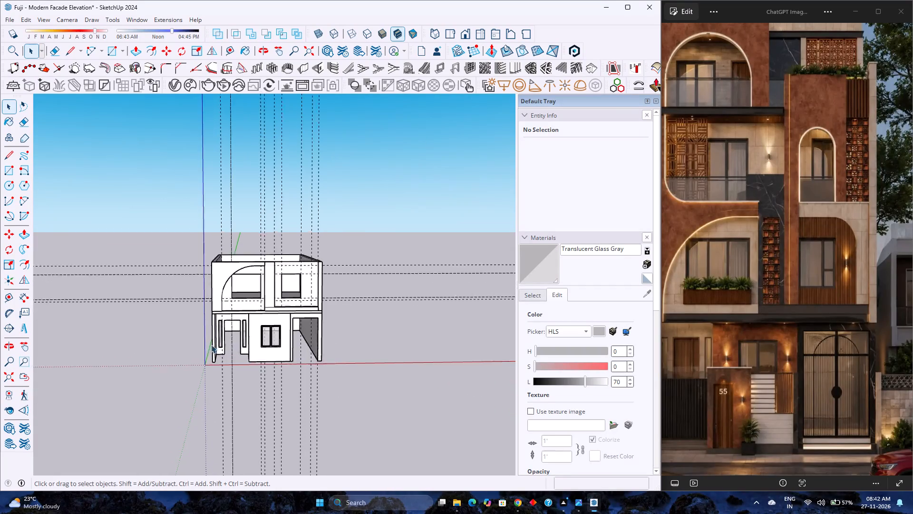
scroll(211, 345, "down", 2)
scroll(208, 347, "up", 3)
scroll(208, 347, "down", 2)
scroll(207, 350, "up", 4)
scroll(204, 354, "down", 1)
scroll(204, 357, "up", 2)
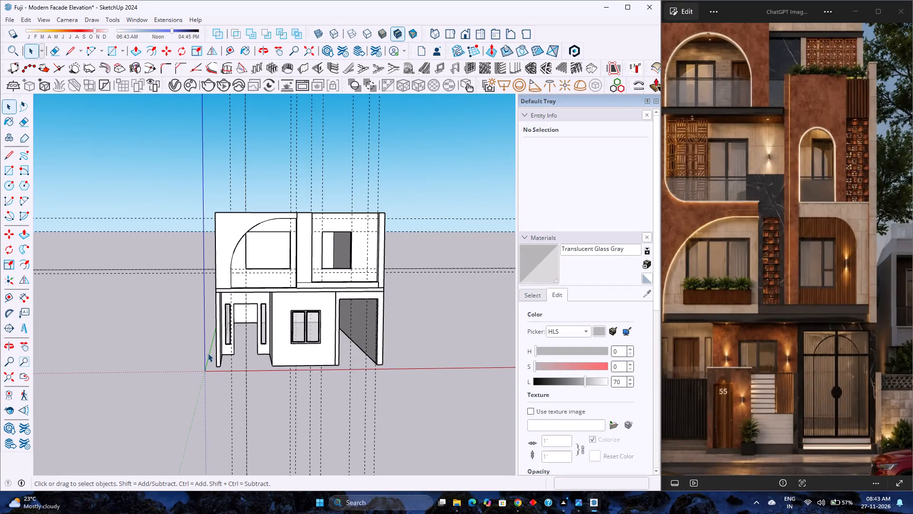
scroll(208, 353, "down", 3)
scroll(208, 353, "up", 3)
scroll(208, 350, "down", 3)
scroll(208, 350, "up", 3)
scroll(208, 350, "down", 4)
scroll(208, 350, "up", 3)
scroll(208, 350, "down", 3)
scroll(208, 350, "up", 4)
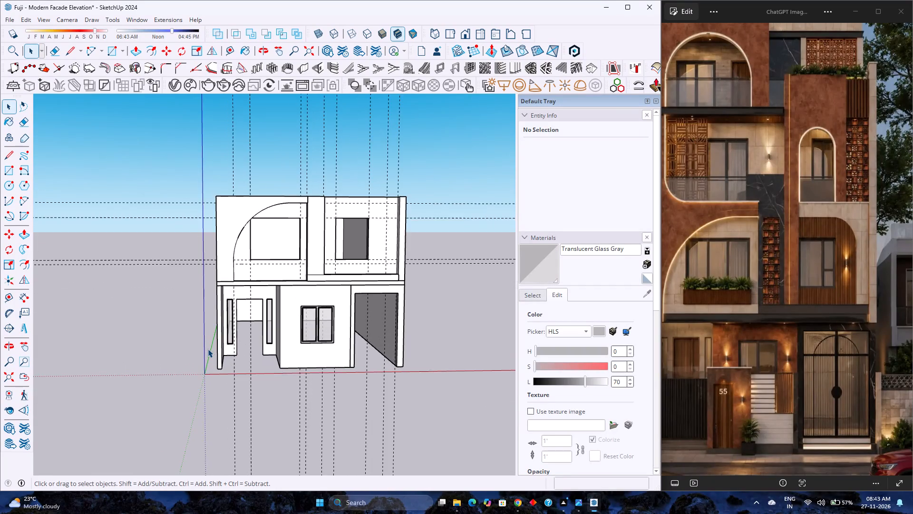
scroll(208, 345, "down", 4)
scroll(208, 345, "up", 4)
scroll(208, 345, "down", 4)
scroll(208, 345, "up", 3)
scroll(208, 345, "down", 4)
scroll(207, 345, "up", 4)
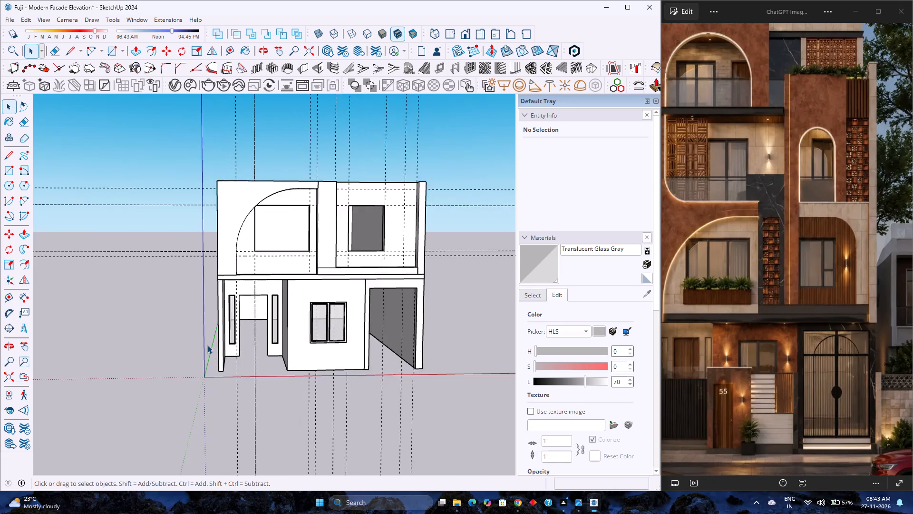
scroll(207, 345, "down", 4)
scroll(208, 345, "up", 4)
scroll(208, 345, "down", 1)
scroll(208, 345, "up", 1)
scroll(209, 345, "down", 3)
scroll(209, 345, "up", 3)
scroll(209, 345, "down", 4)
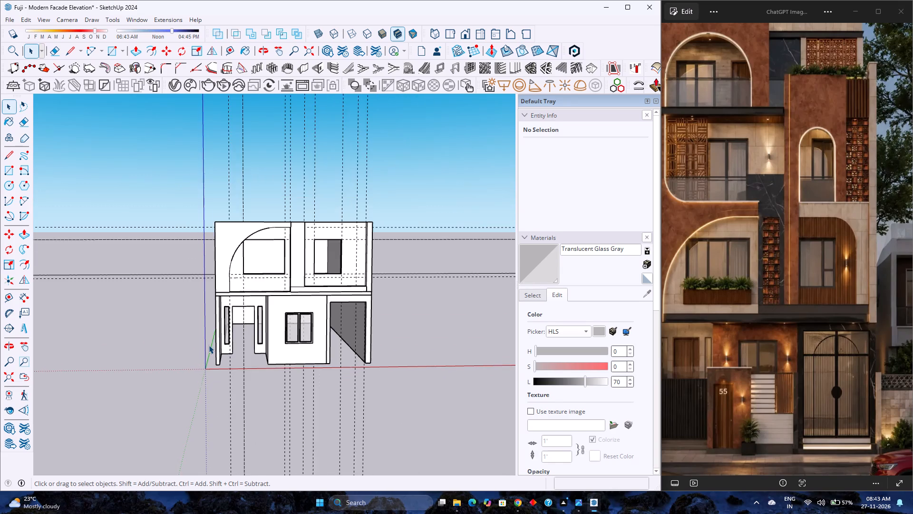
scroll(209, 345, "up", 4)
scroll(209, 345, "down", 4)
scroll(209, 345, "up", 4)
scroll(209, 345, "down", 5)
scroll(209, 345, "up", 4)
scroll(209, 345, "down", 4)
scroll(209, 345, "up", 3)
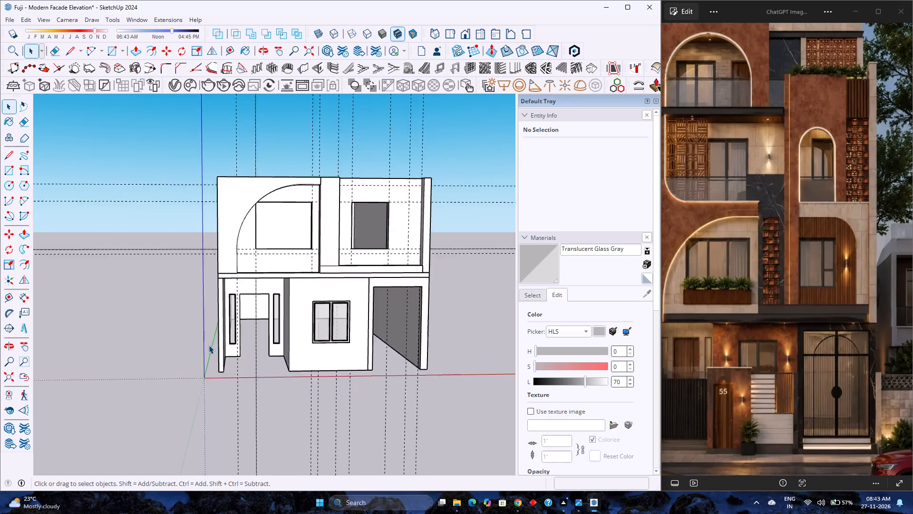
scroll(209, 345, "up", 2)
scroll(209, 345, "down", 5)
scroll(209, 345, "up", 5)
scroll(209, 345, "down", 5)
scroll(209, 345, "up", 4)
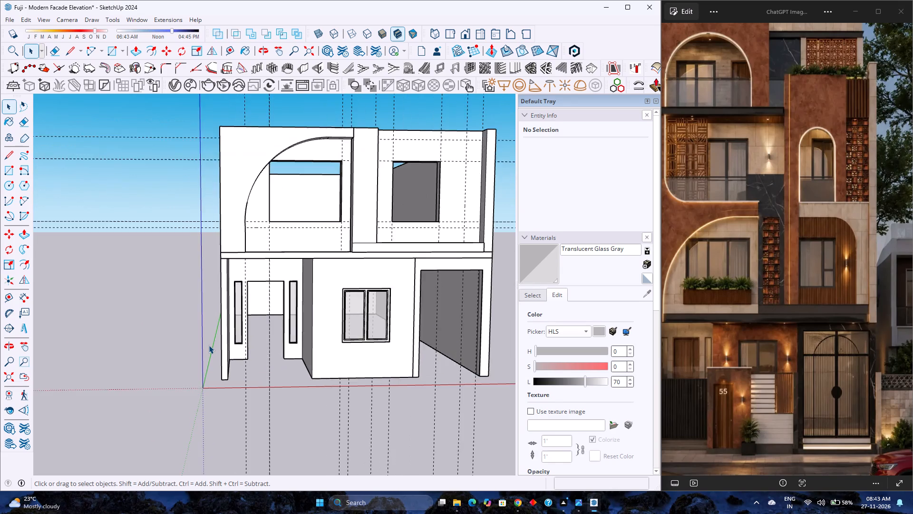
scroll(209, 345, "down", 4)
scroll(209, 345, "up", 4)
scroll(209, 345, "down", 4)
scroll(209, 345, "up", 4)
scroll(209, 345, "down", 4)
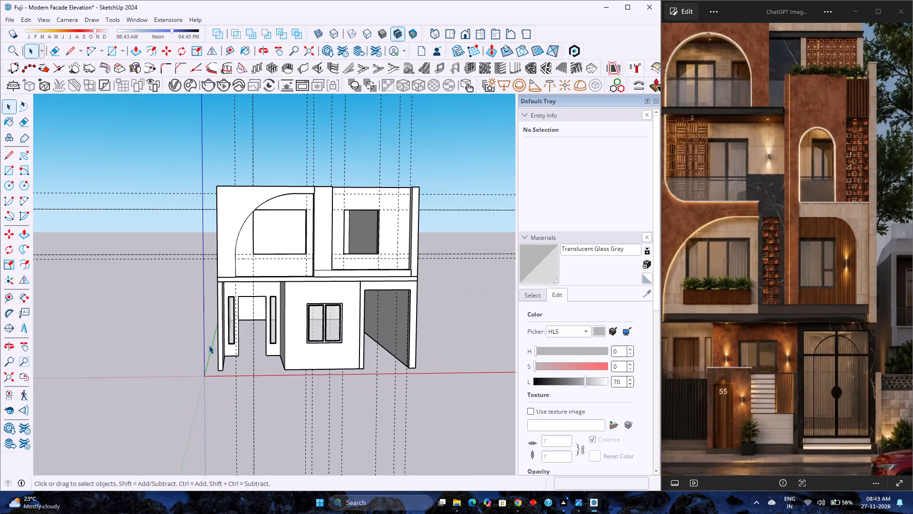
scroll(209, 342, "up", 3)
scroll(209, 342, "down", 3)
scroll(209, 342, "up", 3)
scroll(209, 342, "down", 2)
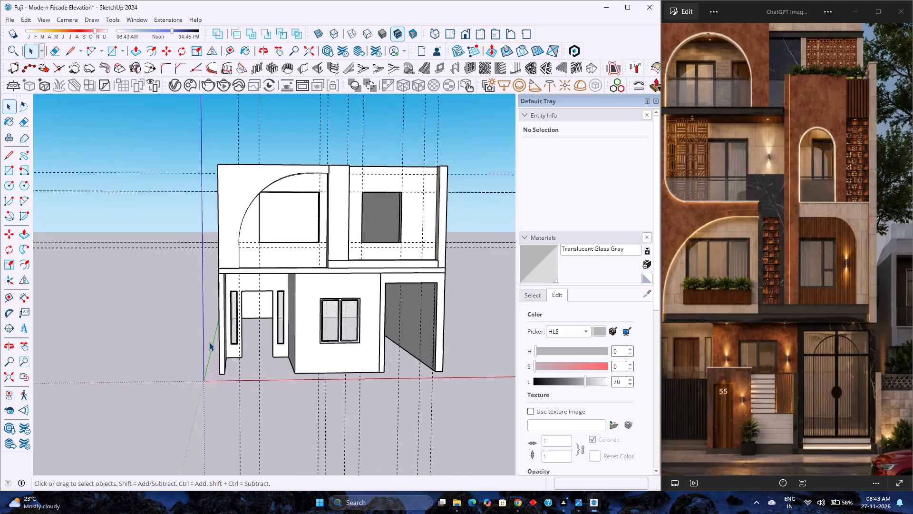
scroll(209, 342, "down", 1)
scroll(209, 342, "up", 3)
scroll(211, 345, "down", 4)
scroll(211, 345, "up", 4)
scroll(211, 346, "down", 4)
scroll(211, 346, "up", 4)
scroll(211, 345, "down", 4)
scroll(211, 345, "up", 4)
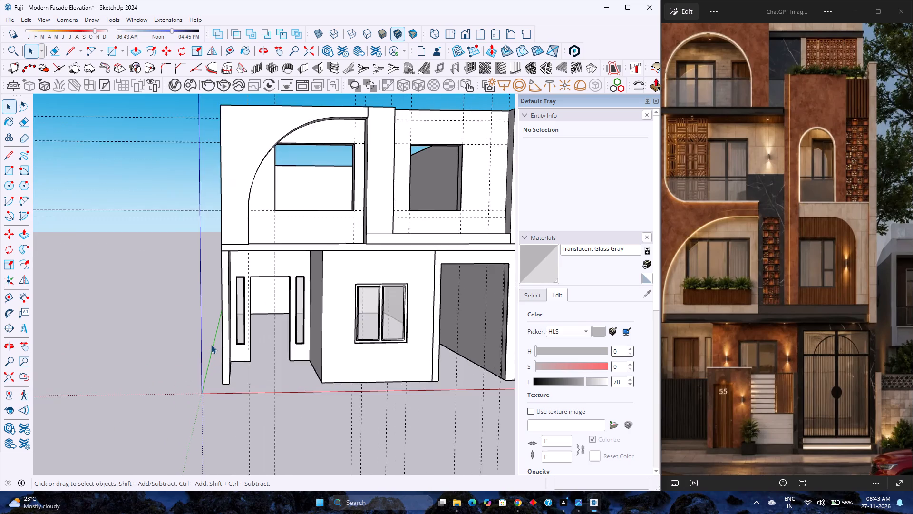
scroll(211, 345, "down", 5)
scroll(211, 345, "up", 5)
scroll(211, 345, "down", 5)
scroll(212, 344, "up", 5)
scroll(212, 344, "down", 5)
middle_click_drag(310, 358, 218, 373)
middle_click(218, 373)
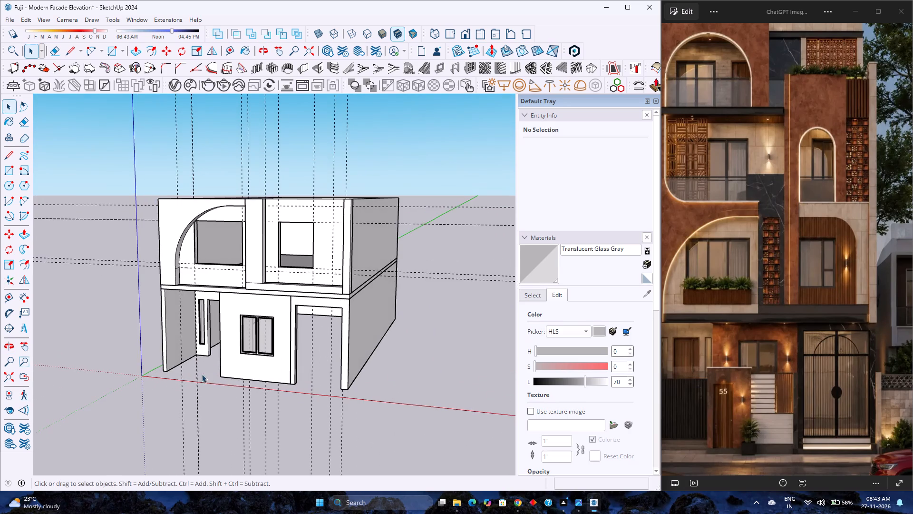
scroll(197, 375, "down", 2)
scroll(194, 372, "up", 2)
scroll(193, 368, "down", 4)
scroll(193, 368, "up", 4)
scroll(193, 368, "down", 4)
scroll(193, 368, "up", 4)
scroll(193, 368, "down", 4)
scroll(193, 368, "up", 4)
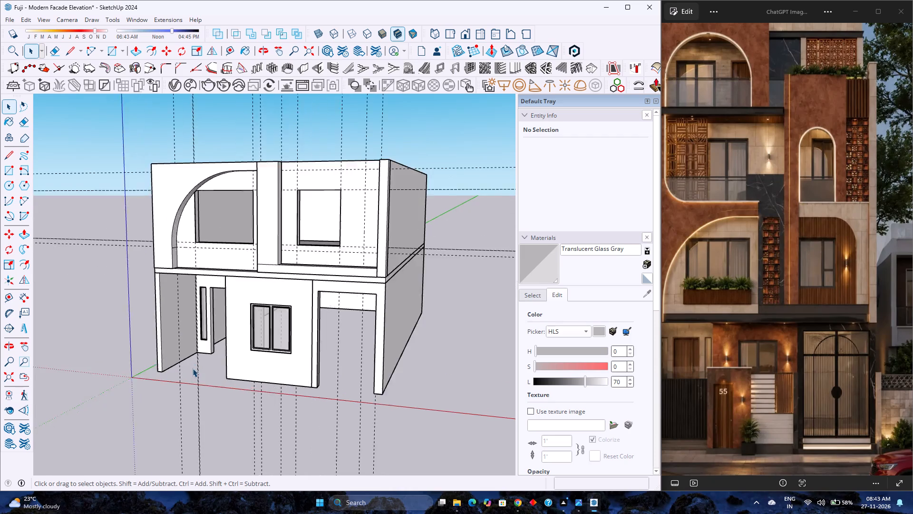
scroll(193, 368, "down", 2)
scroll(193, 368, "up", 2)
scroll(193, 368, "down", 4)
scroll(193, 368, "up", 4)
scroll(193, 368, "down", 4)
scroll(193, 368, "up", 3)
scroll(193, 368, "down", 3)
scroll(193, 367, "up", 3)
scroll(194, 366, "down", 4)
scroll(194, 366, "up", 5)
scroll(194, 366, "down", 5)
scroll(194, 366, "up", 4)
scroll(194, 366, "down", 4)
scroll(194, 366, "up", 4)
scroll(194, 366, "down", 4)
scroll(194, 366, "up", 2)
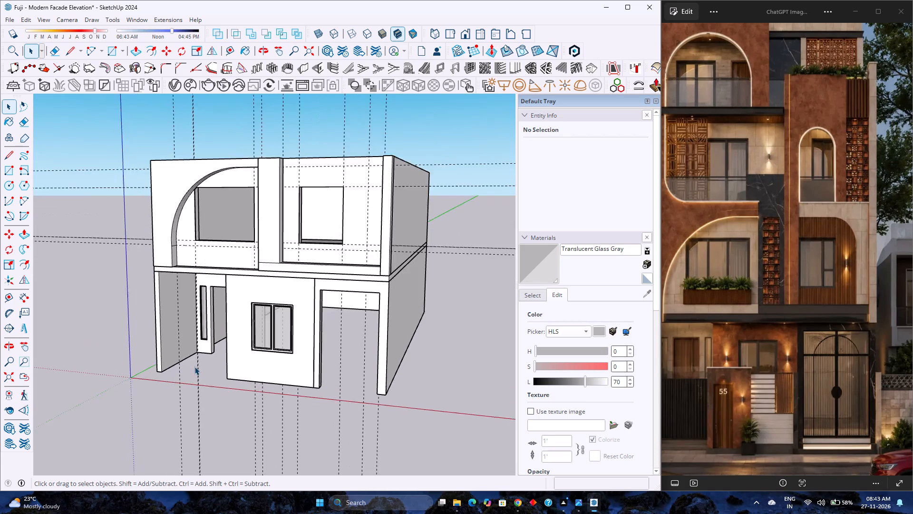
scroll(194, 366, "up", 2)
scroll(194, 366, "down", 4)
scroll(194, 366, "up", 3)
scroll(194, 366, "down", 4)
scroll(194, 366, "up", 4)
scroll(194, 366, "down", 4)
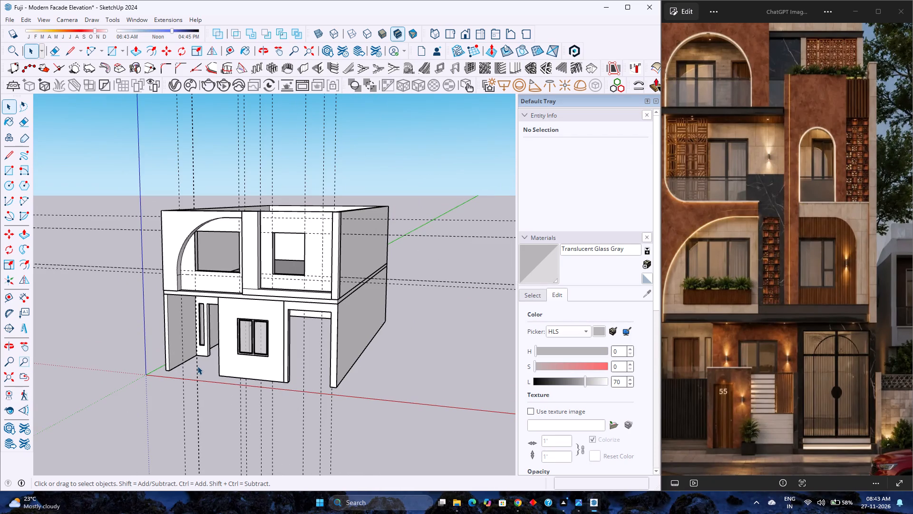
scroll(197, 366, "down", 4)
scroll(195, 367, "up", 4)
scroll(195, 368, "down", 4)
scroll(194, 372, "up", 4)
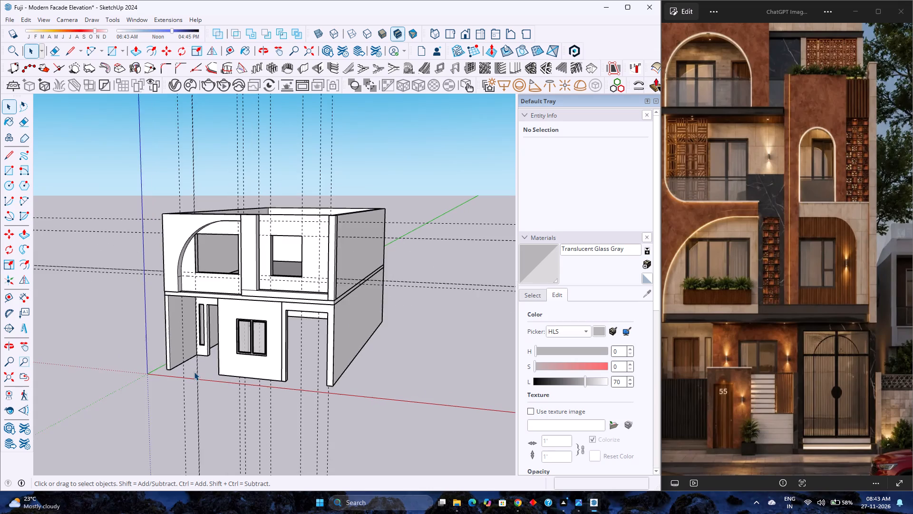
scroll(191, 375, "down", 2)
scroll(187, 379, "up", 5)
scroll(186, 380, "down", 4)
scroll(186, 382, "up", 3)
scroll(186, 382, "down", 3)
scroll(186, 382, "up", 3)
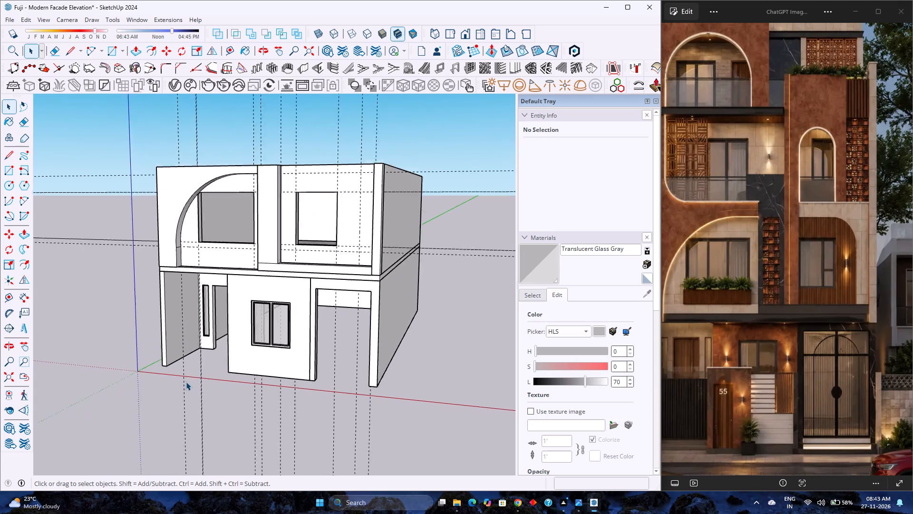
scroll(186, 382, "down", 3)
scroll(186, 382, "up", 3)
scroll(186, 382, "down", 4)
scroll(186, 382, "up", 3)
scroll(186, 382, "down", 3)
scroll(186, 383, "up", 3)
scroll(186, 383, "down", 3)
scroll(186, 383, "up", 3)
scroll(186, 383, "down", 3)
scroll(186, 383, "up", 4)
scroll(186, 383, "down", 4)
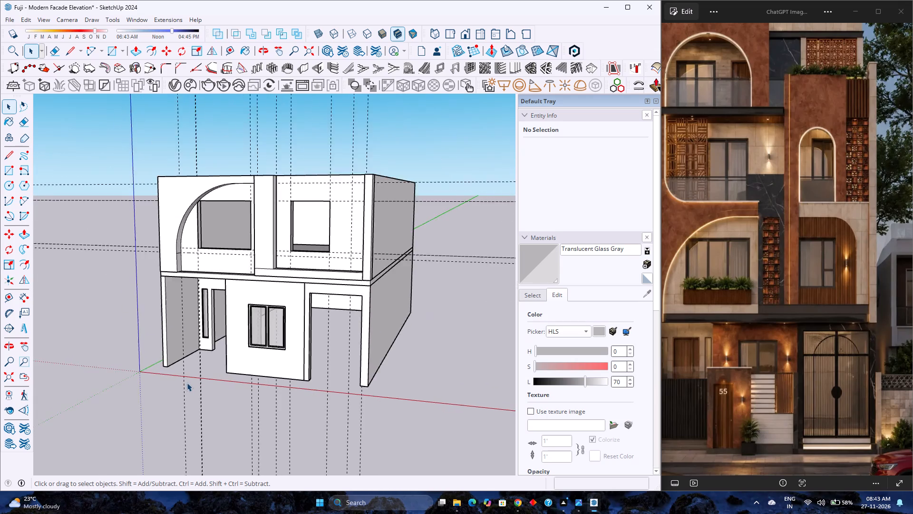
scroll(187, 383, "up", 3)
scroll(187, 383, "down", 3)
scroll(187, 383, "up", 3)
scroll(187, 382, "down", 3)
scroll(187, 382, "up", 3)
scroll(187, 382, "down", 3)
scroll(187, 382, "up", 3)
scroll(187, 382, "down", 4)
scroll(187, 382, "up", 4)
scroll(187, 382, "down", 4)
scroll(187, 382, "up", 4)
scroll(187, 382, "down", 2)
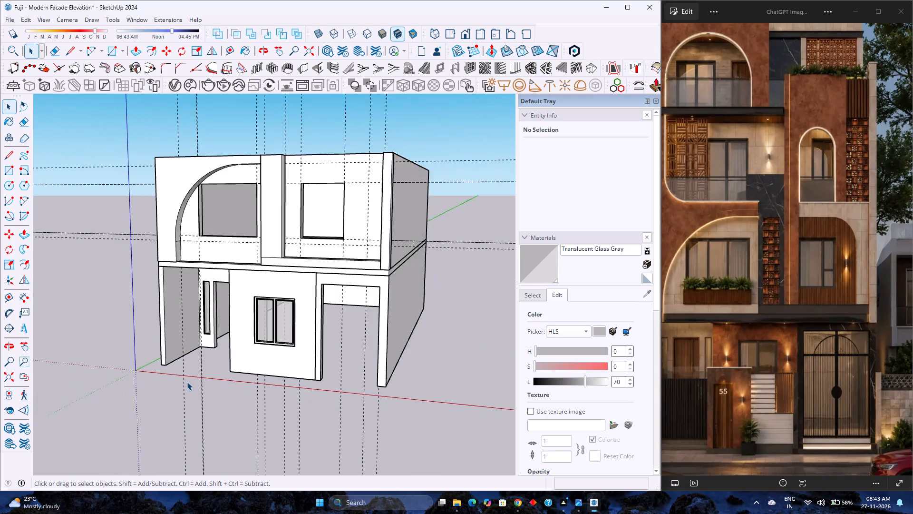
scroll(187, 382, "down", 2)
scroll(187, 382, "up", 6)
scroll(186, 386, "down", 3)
Examine the two-storey house from both front corners and slightly above, covering the side walls, facade openings and arched frame.
middle_click_drag(186, 386, 346, 385)
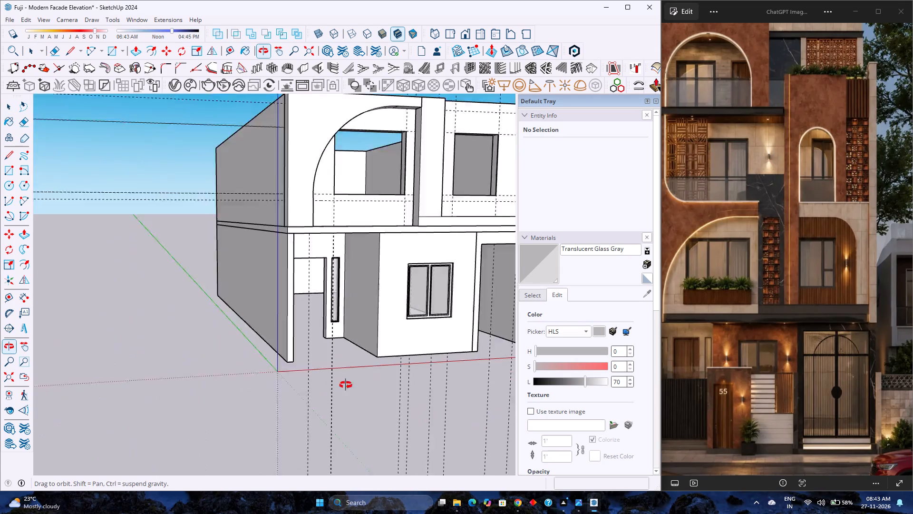
middle_click_drag(346, 385, 140, 411)
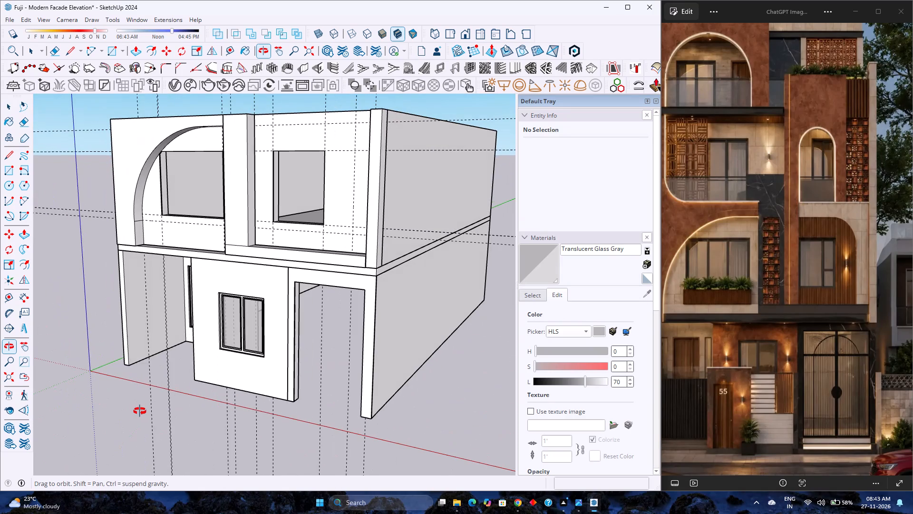
middle_click_drag(140, 411, 134, 410)
middle_click_drag(133, 410, 132, 410)
scroll(132, 410, "up", 1)
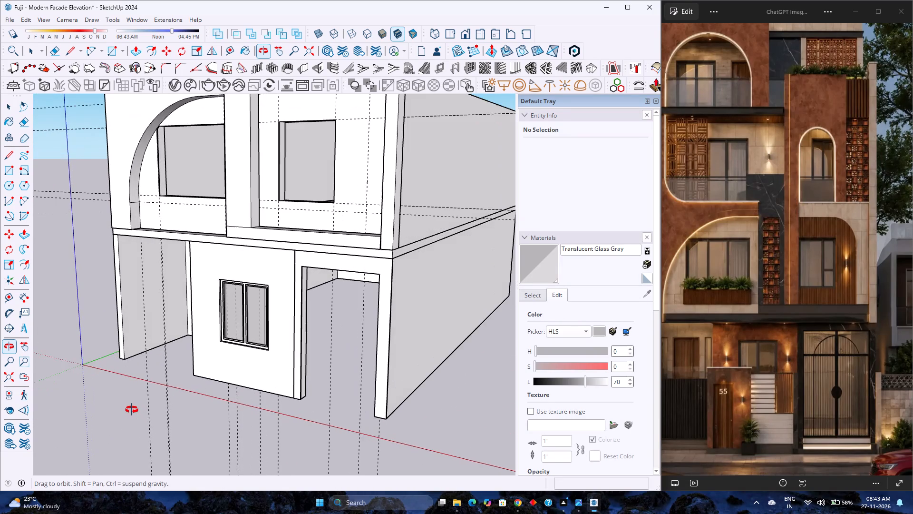
middle_click_drag(132, 410, 128, 410)
scroll(132, 410, "up", 2)
scroll(128, 410, "down", 3)
scroll(127, 410, "up", 4)
scroll(127, 409, "down", 4)
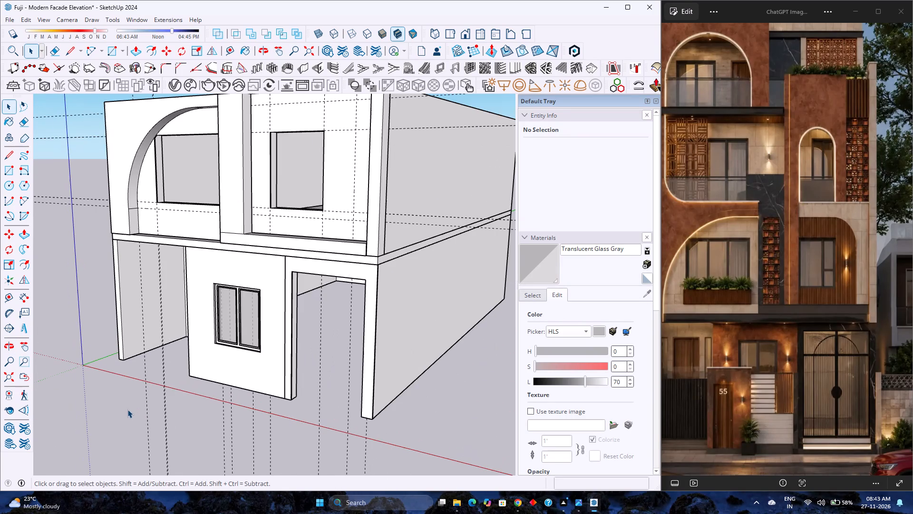
scroll(113, 400, "up", 4)
scroll(113, 400, "down", 3)
scroll(113, 401, "up", 1)
scroll(113, 401, "down", 3)
middle_click_drag(118, 406, 151, 410)
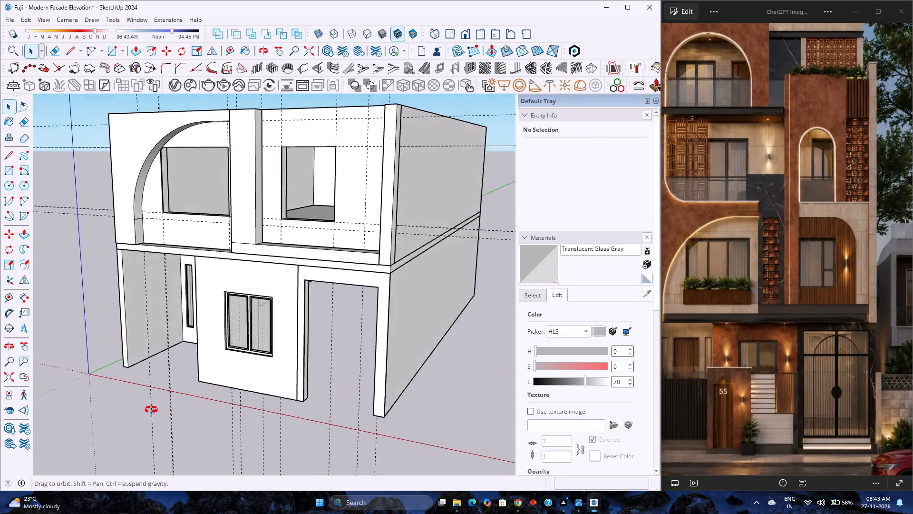
middle_click_drag(151, 410, 171, 412)
scroll(169, 415, "down", 7)
scroll(169, 413, "up", 4)
scroll(169, 413, "down", 4)
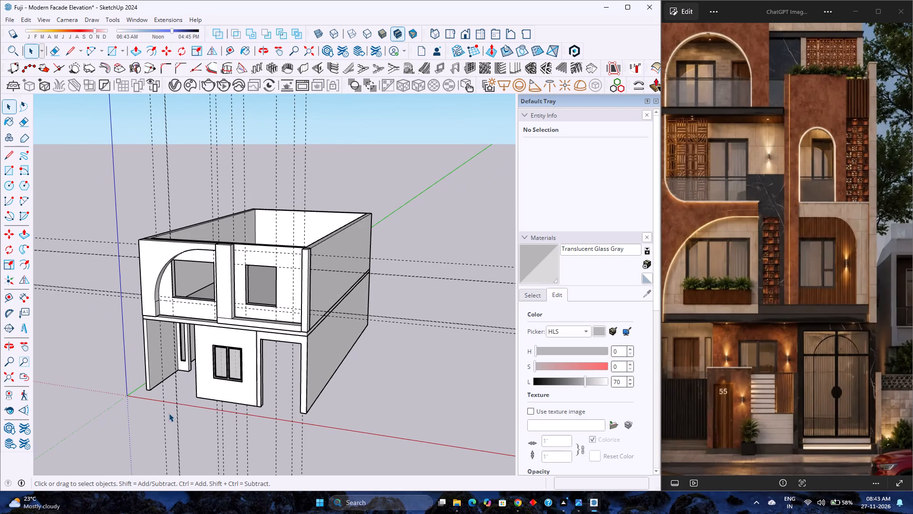
scroll(166, 407, "up", 3)
scroll(166, 407, "down", 4)
scroll(166, 407, "up", 4)
scroll(166, 407, "down", 4)
scroll(166, 407, "up", 4)
scroll(165, 405, "down", 4)
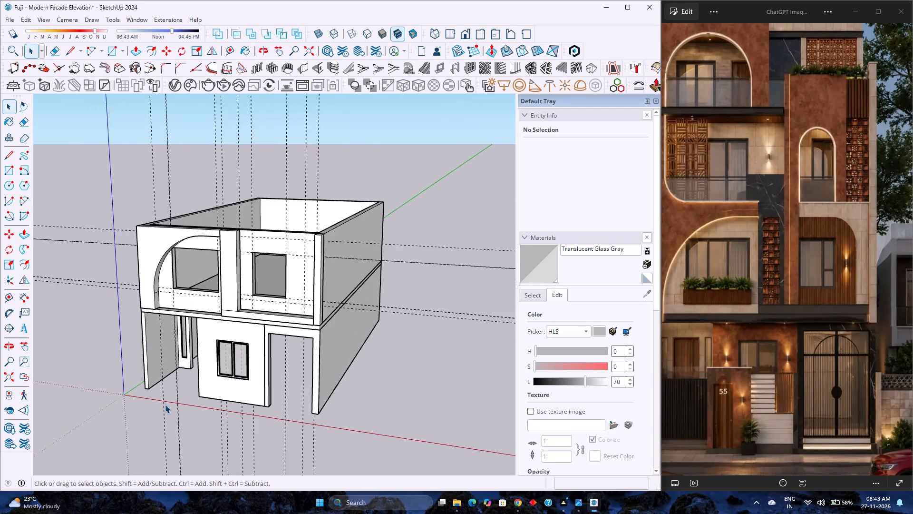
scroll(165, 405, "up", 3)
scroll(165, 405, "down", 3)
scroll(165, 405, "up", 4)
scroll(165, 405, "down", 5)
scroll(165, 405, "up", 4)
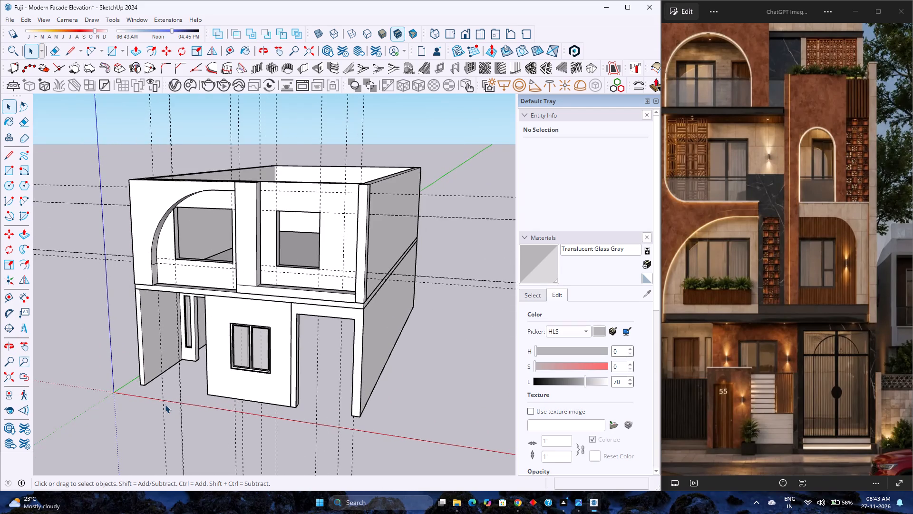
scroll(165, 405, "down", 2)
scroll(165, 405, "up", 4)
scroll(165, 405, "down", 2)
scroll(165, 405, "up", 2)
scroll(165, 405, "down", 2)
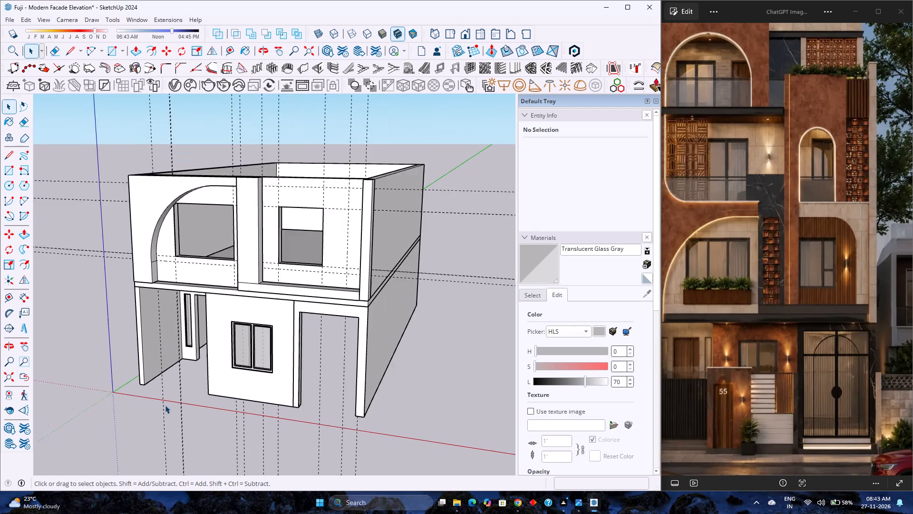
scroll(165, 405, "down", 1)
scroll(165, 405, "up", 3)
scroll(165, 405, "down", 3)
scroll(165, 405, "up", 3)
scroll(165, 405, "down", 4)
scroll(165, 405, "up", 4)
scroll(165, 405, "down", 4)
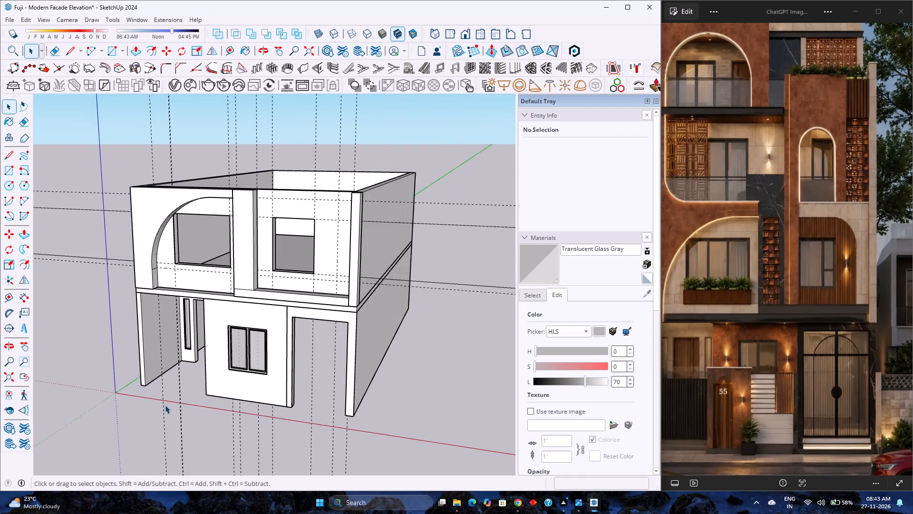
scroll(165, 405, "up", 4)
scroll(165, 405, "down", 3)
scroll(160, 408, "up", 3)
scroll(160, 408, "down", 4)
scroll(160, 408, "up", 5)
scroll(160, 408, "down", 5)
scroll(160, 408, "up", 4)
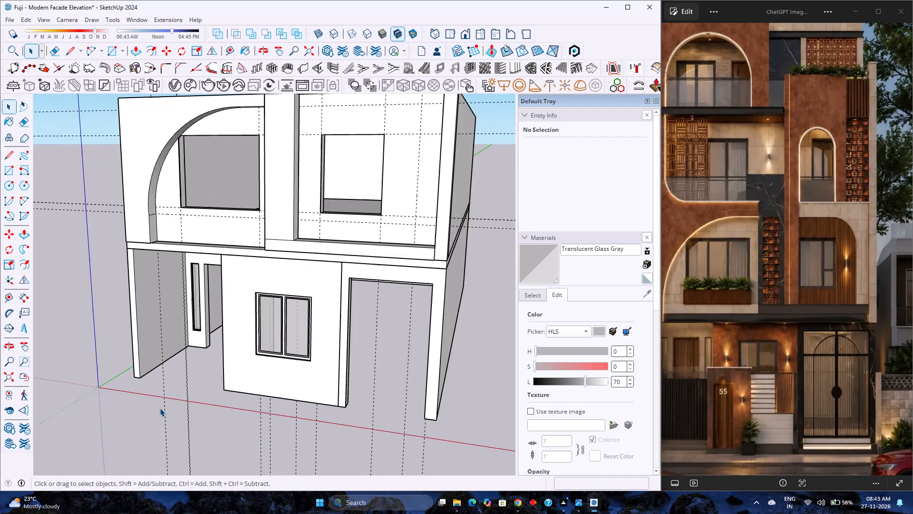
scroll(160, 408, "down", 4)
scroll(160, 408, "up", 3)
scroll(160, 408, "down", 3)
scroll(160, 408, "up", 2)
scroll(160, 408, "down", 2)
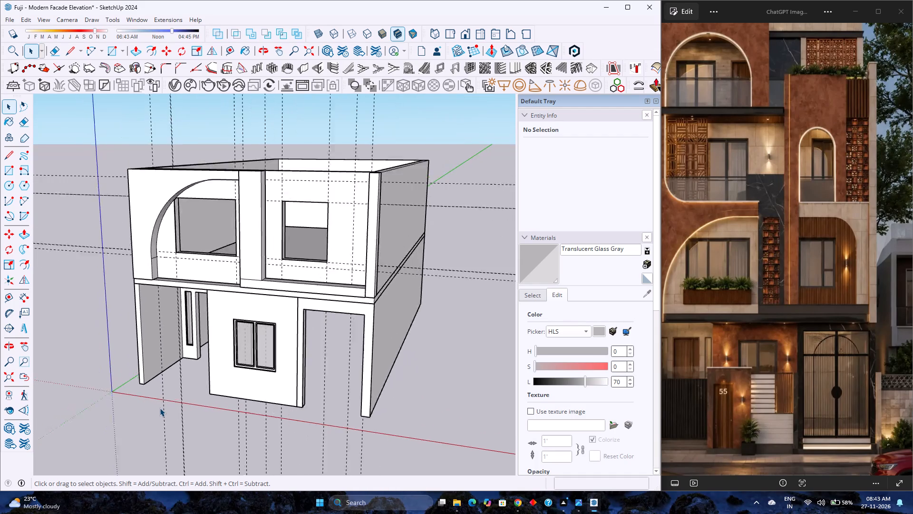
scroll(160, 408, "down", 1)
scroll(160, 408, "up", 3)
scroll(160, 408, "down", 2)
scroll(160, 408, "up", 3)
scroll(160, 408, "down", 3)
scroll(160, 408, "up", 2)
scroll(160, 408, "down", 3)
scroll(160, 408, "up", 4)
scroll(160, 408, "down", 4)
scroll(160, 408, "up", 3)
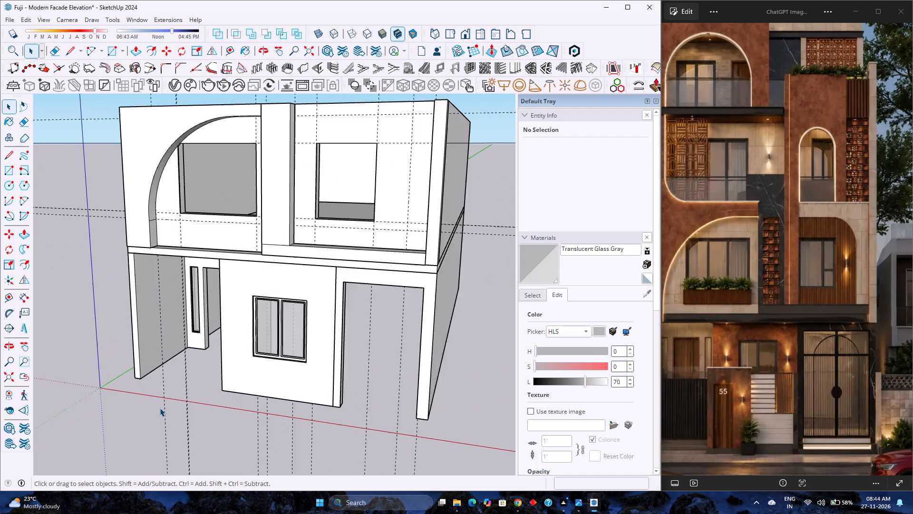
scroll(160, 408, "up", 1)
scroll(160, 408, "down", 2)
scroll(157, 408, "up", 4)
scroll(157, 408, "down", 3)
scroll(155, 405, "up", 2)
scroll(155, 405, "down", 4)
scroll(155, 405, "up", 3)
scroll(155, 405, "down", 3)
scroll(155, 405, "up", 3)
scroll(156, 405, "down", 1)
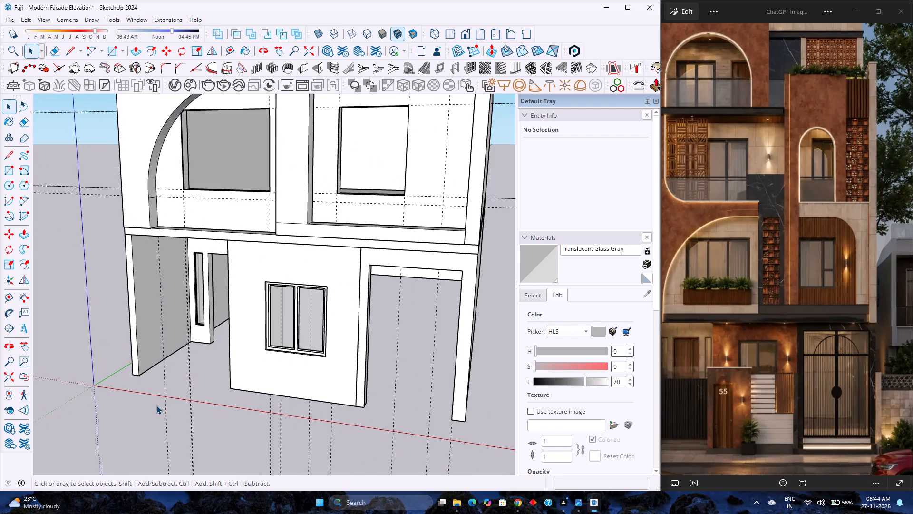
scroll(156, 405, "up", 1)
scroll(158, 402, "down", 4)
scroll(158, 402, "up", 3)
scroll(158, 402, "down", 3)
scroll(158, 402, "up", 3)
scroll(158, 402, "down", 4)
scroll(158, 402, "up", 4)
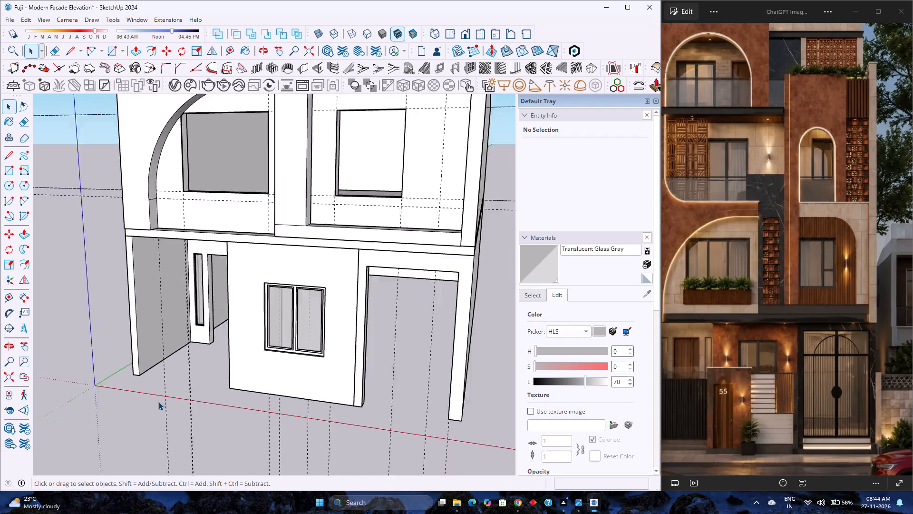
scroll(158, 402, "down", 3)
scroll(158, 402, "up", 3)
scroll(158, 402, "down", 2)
Inspect the ground floor's front up close, including the two-pane window, the narrow vertical window and the recessed entrance opening.
scroll(158, 402, "up", 2)
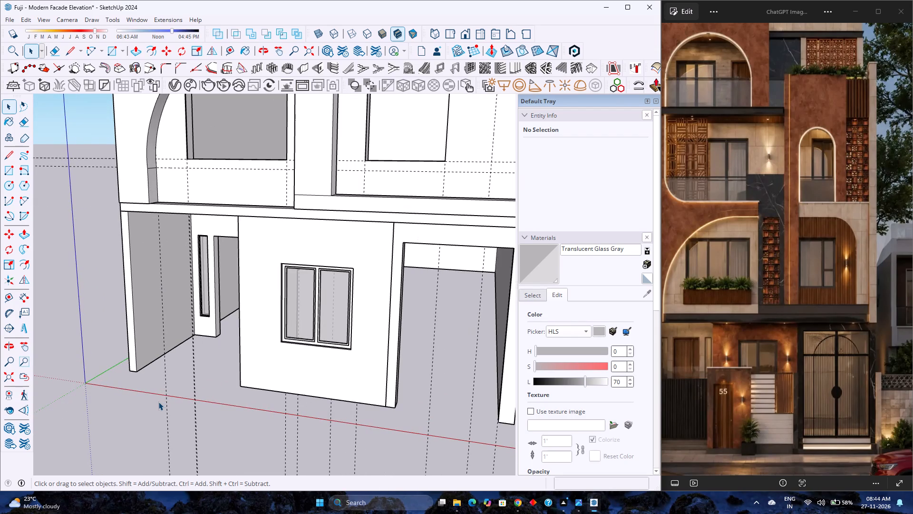
scroll(158, 401, "up", 1)
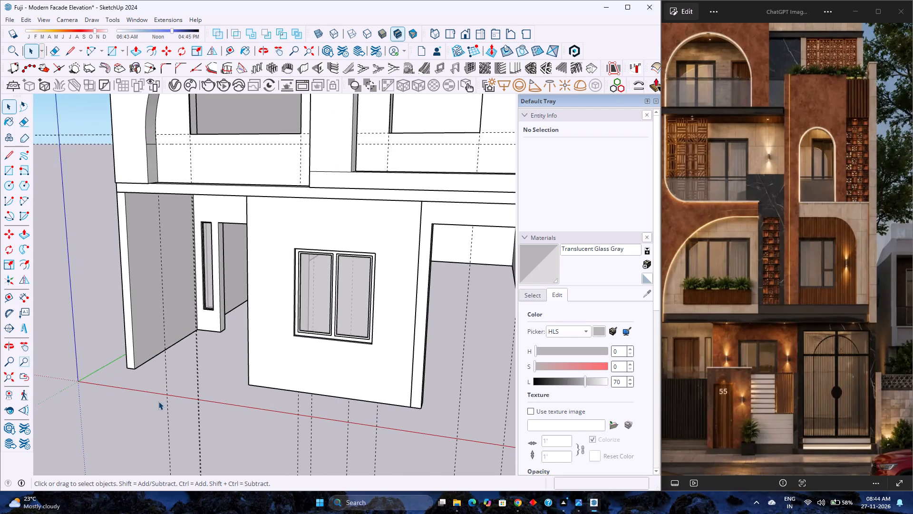
scroll(158, 401, "down", 2)
scroll(158, 402, "up", 2)
scroll(158, 402, "down", 2)
scroll(158, 404, "up", 4)
scroll(158, 404, "down", 4)
scroll(158, 404, "up", 3)
scroll(158, 404, "down", 3)
scroll(158, 404, "up", 4)
scroll(158, 404, "down", 4)
scroll(158, 404, "up", 4)
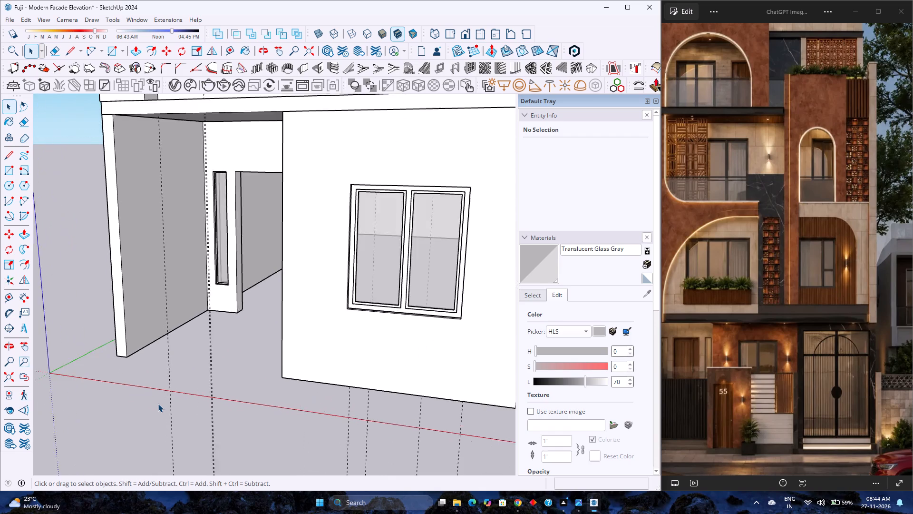
scroll(158, 404, "down", 4)
scroll(158, 404, "up", 3)
scroll(158, 404, "down", 3)
scroll(158, 404, "up", 3)
scroll(158, 404, "down", 4)
scroll(158, 404, "up", 5)
scroll(158, 404, "down", 5)
scroll(158, 404, "up", 5)
scroll(157, 403, "down", 4)
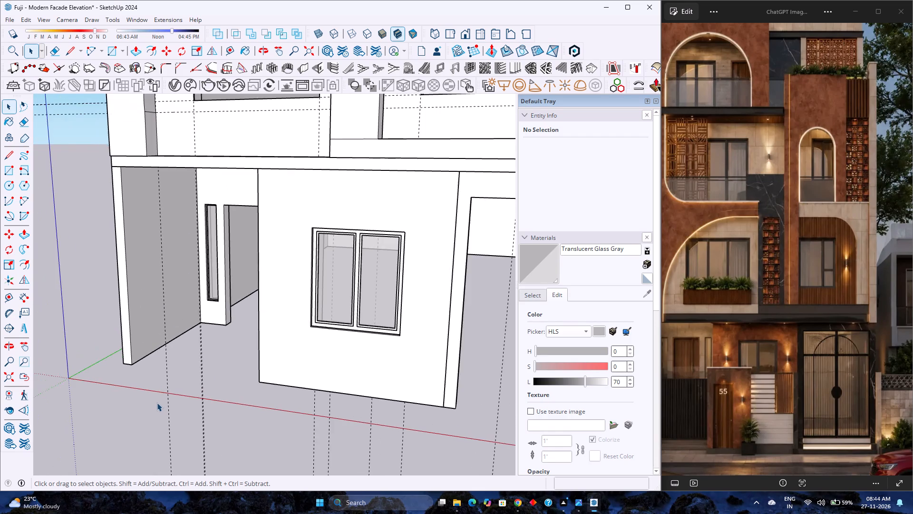
scroll(157, 403, "up", 3)
scroll(157, 403, "down", 1)
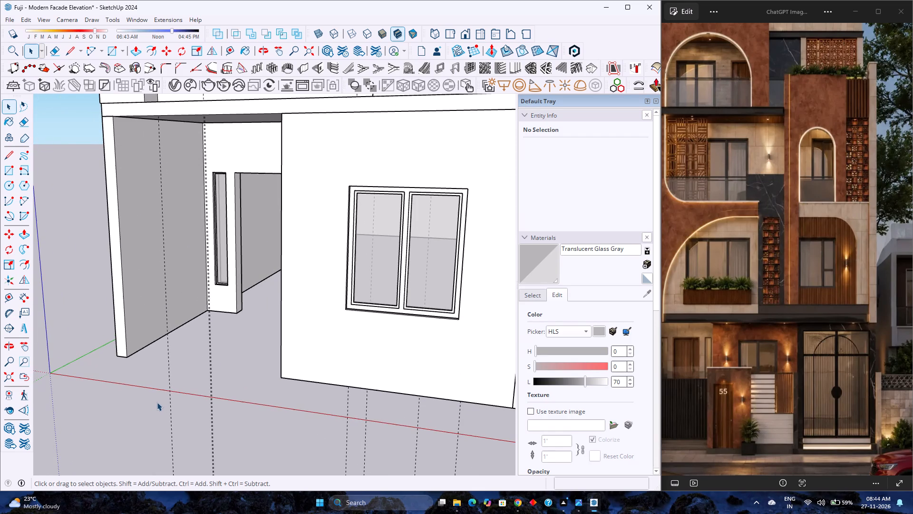
scroll(157, 402, "down", 3)
scroll(157, 402, "up", 4)
scroll(157, 402, "down", 4)
scroll(157, 402, "up", 4)
scroll(157, 402, "down", 2)
scroll(157, 402, "up", 3)
scroll(157, 402, "down", 4)
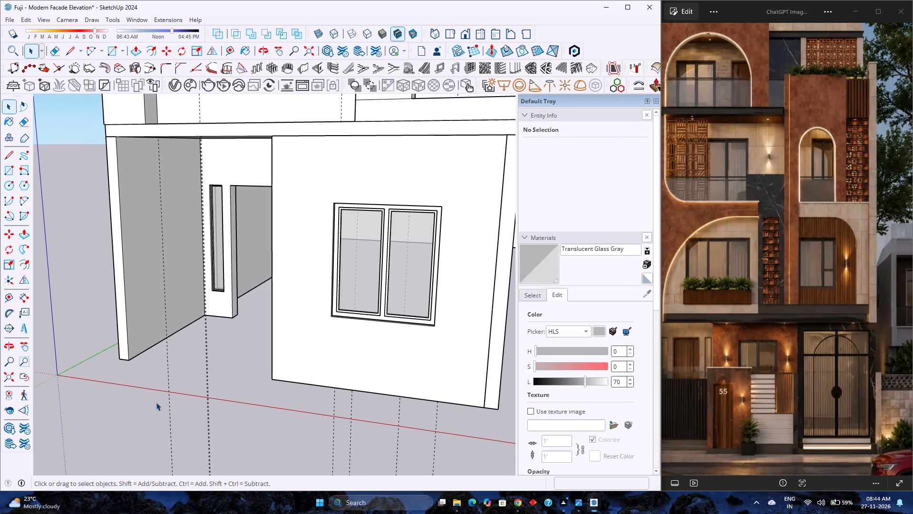
scroll(156, 402, "up", 3)
scroll(156, 402, "down", 4)
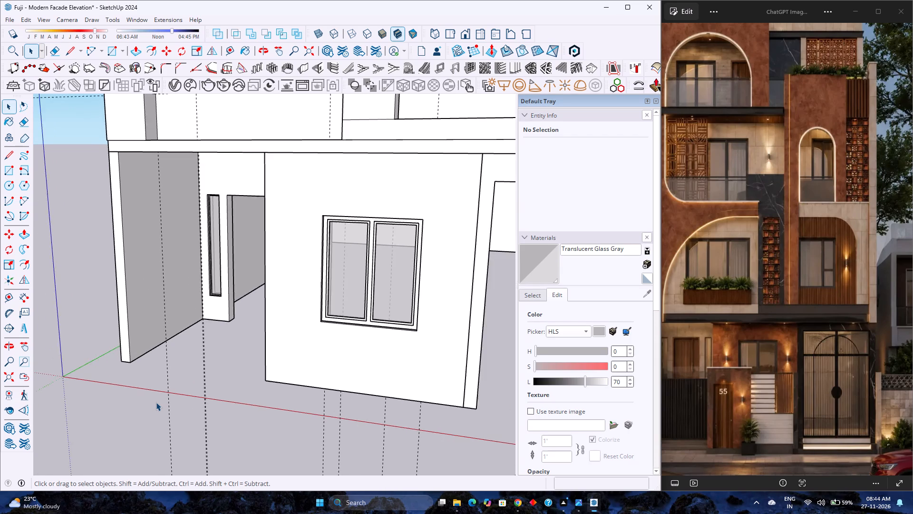
scroll(156, 402, "up", 4)
scroll(156, 402, "down", 5)
scroll(156, 401, "up", 5)
scroll(156, 401, "down", 3)
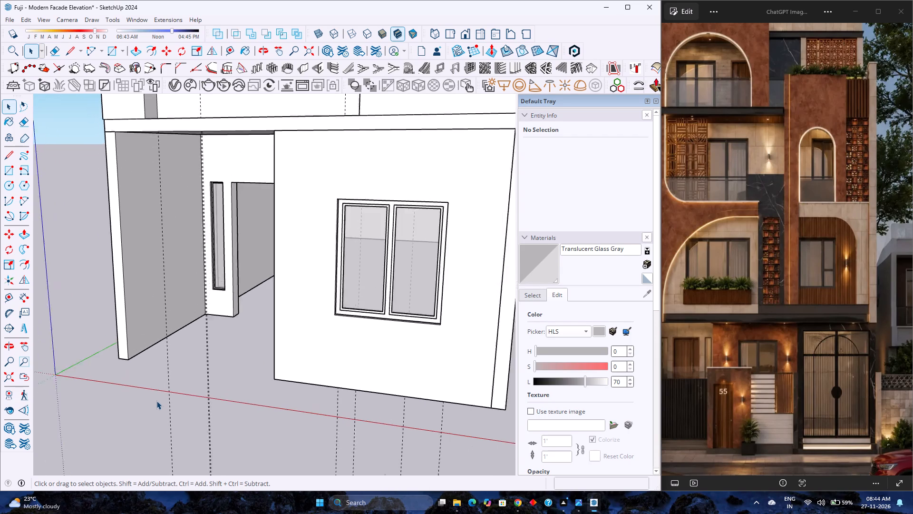
scroll(156, 401, "down", 2)
scroll(156, 402, "up", 4)
scroll(156, 402, "down", 4)
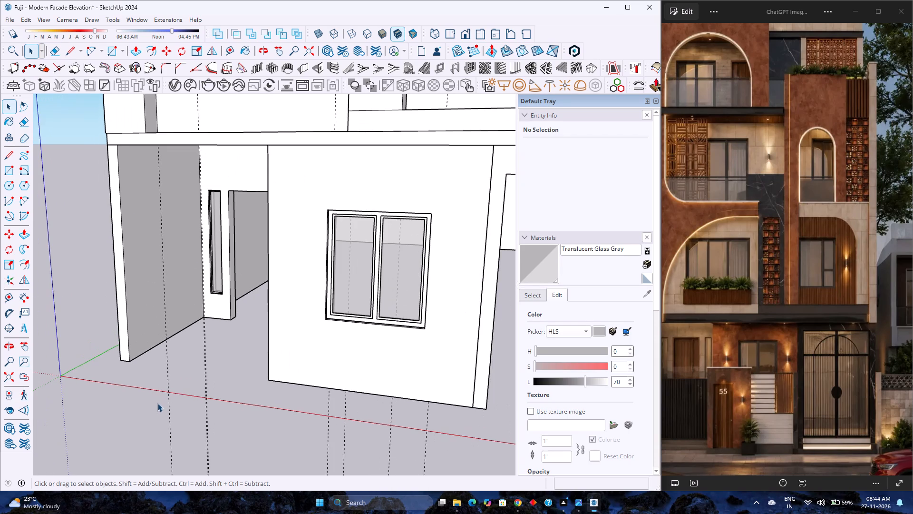
scroll(157, 403, "up", 4)
scroll(157, 403, "down", 4)
scroll(157, 403, "up", 4)
scroll(157, 403, "down", 4)
scroll(157, 403, "up", 3)
scroll(157, 403, "down", 3)
scroll(157, 403, "up", 3)
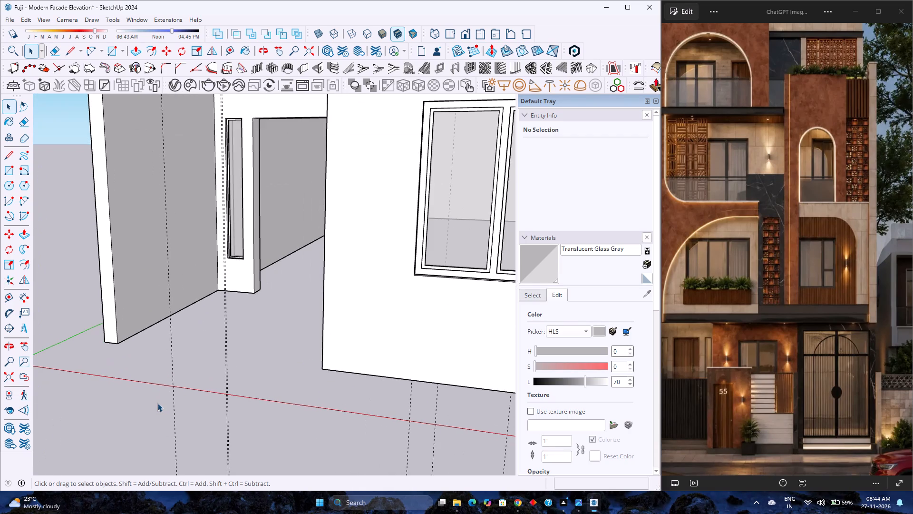
scroll(157, 403, "down", 2)
scroll(157, 403, "up", 2)
scroll(157, 403, "down", 3)
scroll(157, 403, "up", 4)
scroll(157, 403, "down", 4)
scroll(157, 403, "up", 4)
scroll(157, 403, "down", 3)
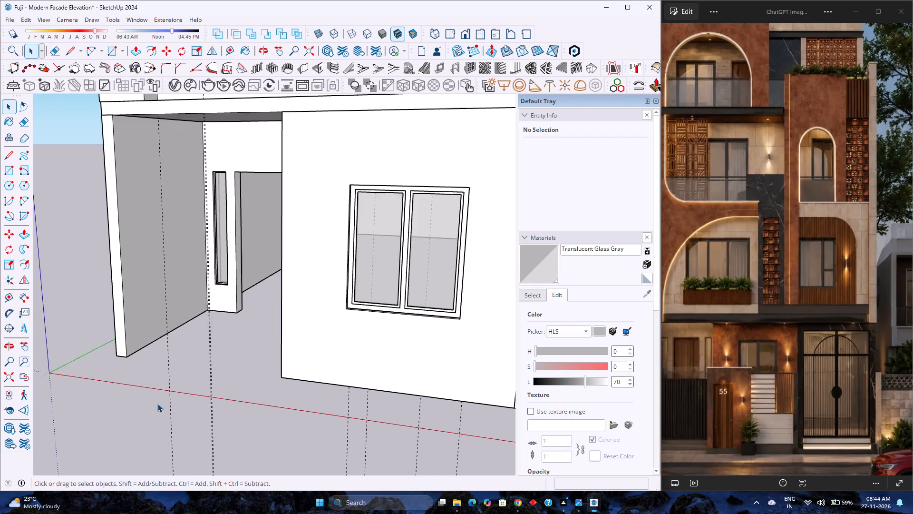
scroll(157, 404, "down", 1)
scroll(157, 404, "up", 3)
scroll(157, 404, "down", 3)
scroll(157, 404, "up", 3)
scroll(157, 404, "down", 3)
scroll(157, 404, "up", 3)
scroll(157, 404, "down", 3)
scroll(157, 404, "up", 3)
scroll(157, 404, "down", 3)
scroll(157, 404, "up", 3)
scroll(157, 404, "down", 4)
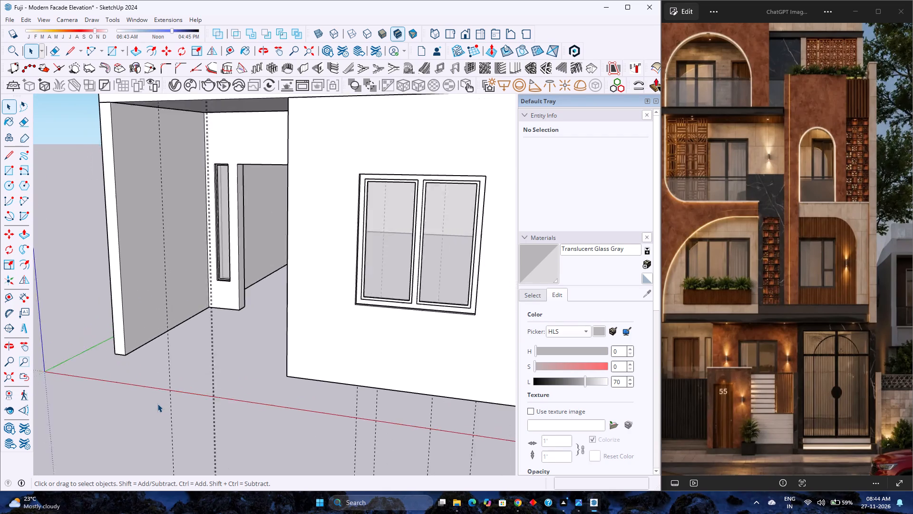
scroll(157, 404, "up", 3)
scroll(157, 404, "down", 3)
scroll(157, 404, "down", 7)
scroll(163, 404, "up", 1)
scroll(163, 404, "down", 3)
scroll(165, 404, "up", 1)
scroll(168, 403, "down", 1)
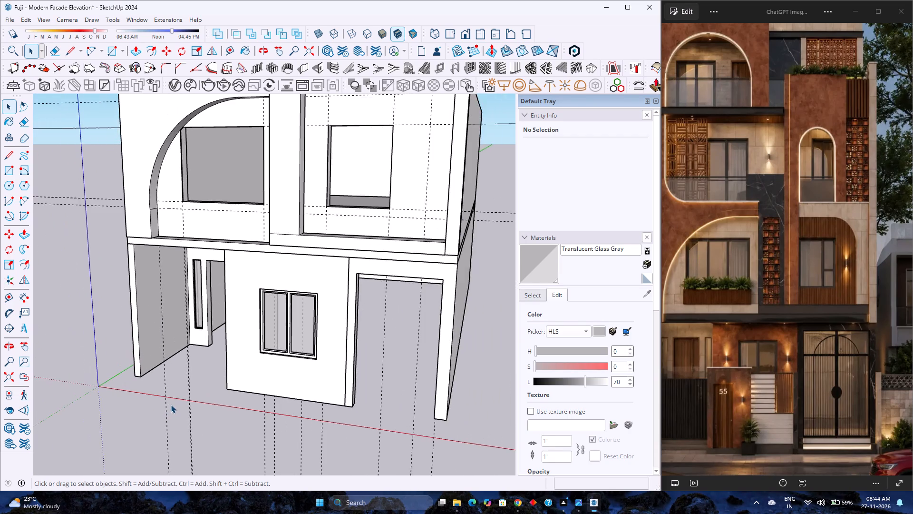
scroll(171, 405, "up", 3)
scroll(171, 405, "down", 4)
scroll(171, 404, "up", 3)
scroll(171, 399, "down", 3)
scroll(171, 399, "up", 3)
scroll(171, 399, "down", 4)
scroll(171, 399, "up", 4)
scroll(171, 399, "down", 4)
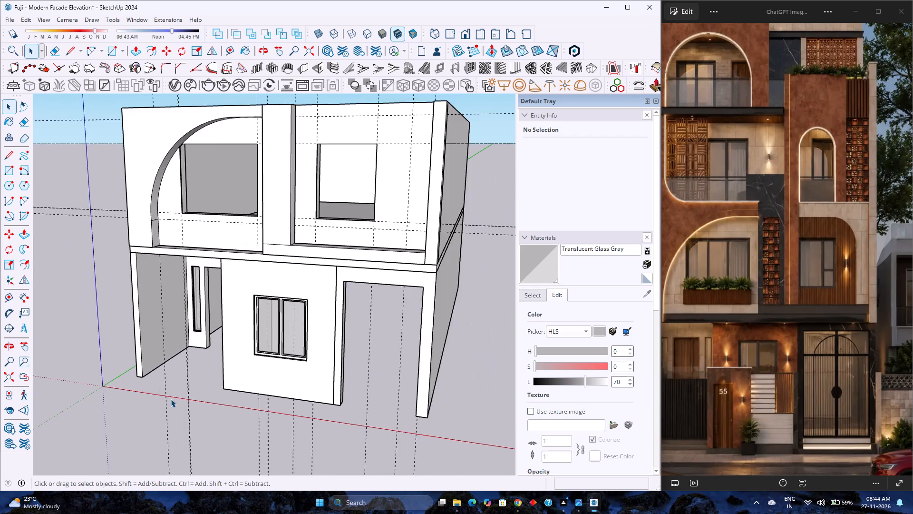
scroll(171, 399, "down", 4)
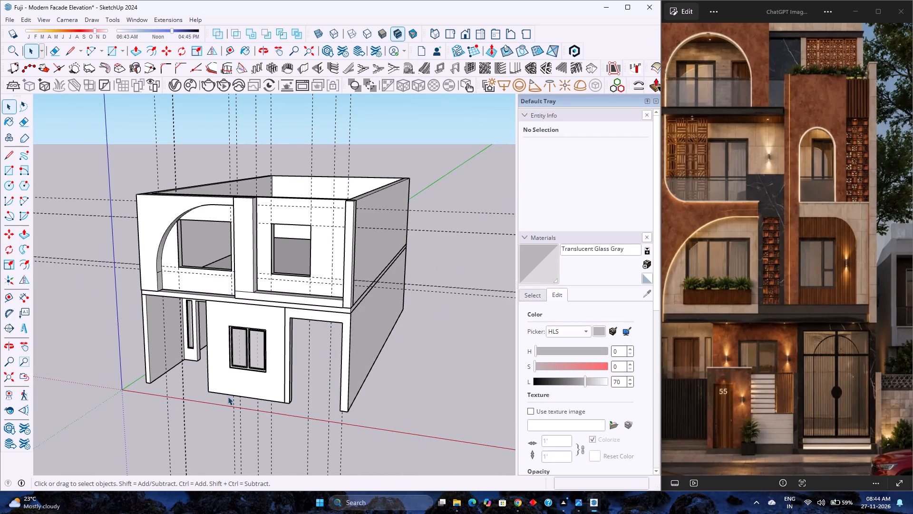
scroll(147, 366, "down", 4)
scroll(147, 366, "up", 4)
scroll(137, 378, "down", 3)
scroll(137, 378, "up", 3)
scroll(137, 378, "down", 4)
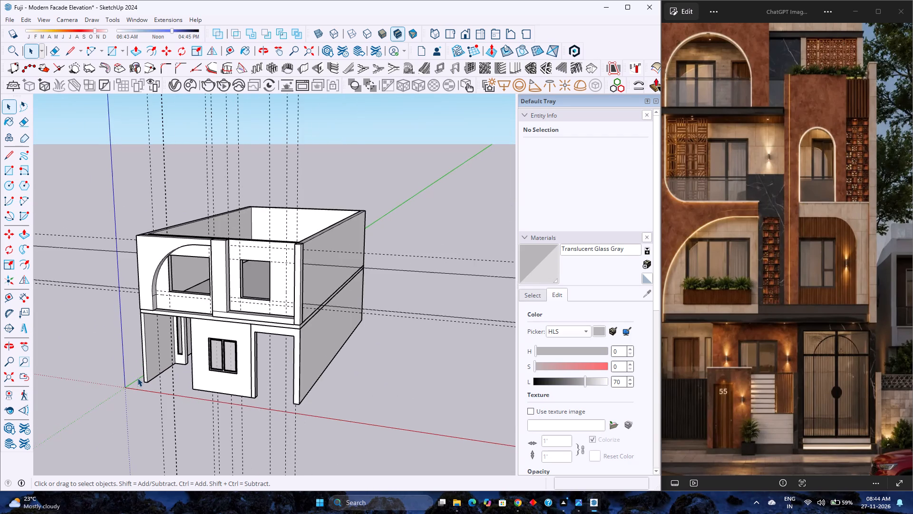
Examine the two-storey house from its opposite front corner, covering the side wall, arched frame, projecting ground-floor block and openings.
middle_click_drag(124, 386, 291, 375)
middle_click(291, 375)
scroll(182, 380, "up", 3)
scroll(179, 381, "down", 5)
scroll(175, 381, "up", 3)
scroll(167, 383, "down", 2)
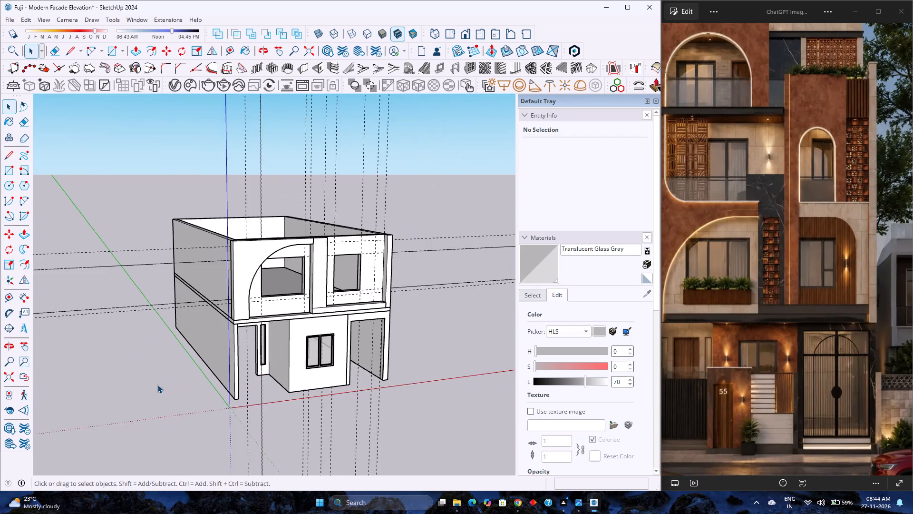
scroll(157, 385, "up", 4)
scroll(157, 385, "down", 4)
scroll(156, 385, "up", 4)
scroll(156, 385, "down", 4)
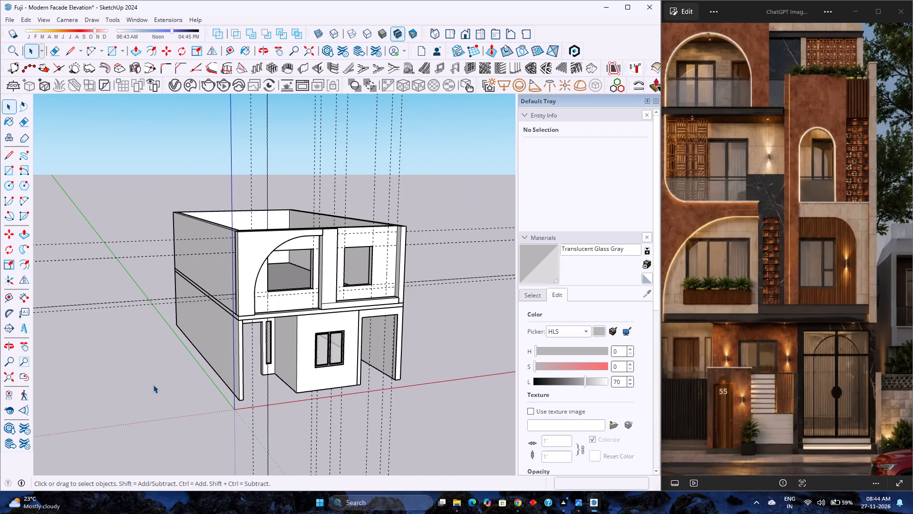
scroll(145, 393, "up", 3)
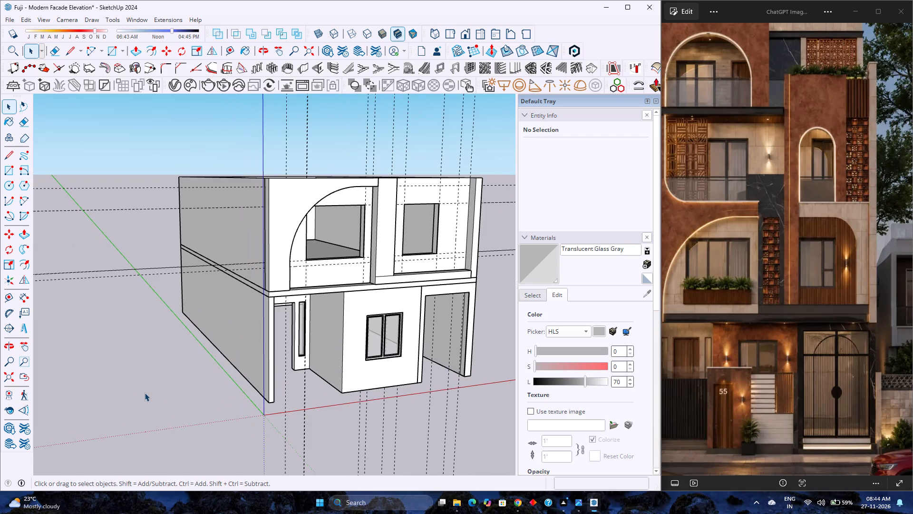
Examine the house from the front, then the low parapet band under the upper floor's single window bay.
scroll(145, 393, "down", 3)
middle_click_drag(241, 386, 107, 383)
middle_click(103, 383)
scroll(236, 381, "up", 2)
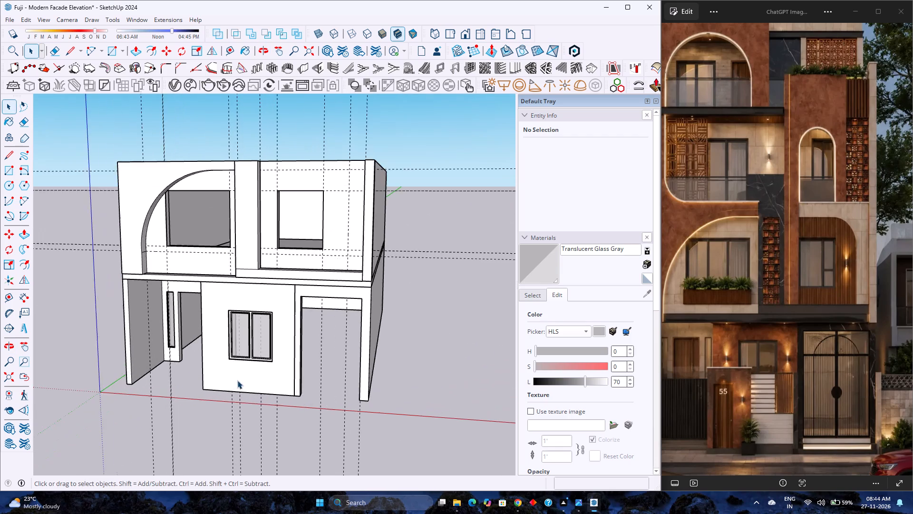
scroll(237, 380, "up", 4)
middle_click_drag(273, 384, 265, 390)
middle_click(266, 390)
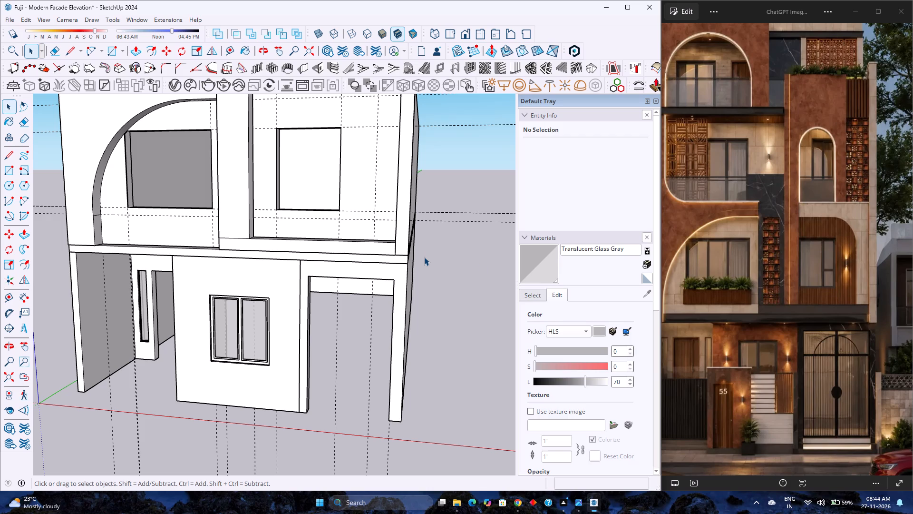
scroll(417, 241, "up", 4)
scroll(351, 250, "up", 5)
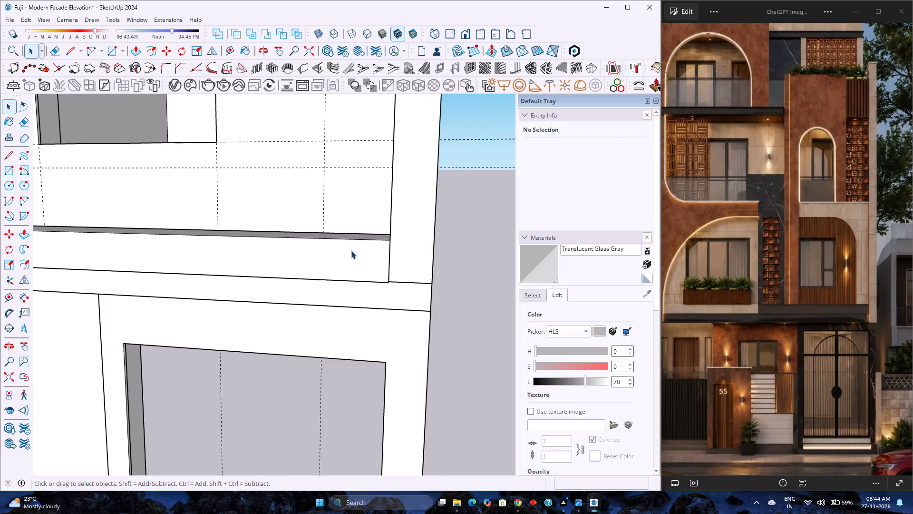
scroll(350, 251, "up", 4)
scroll(313, 260, "up", 4)
middle_click_drag(445, 235, 214, 267)
middle_click(211, 267)
scroll(247, 264, "down", 2)
Open the low parapet band at the base of the upper floor's single window bay for editing.
left_click(67, 57)
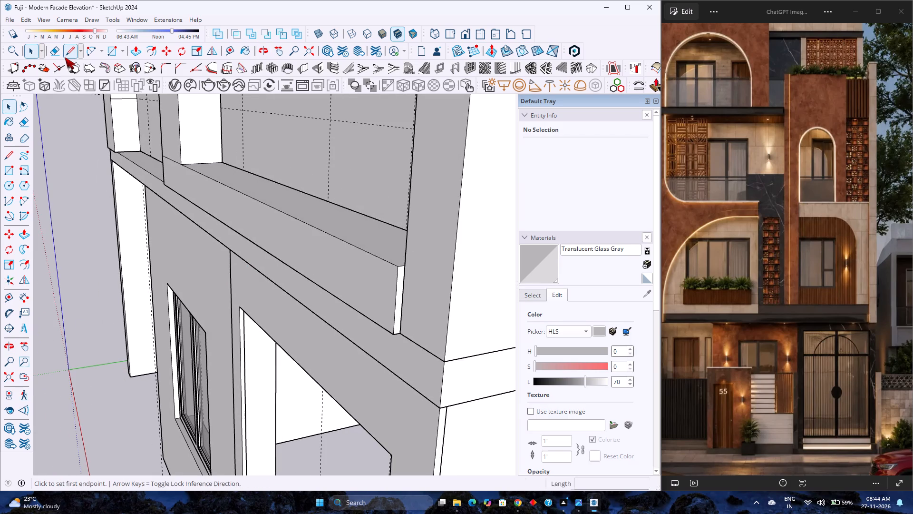
key("space")
double_click(349, 274)
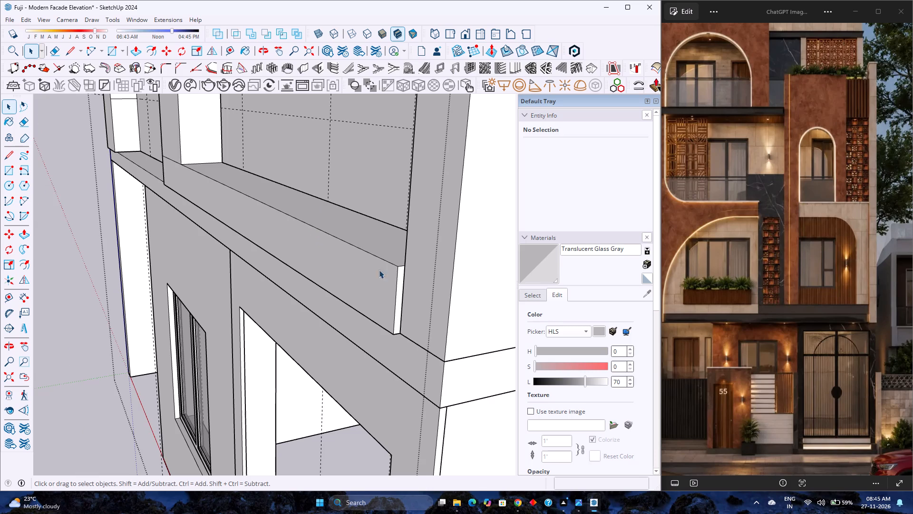
left_click(403, 264)
double_click(401, 268)
scroll(401, 268, "up", 3)
left_click(395, 267)
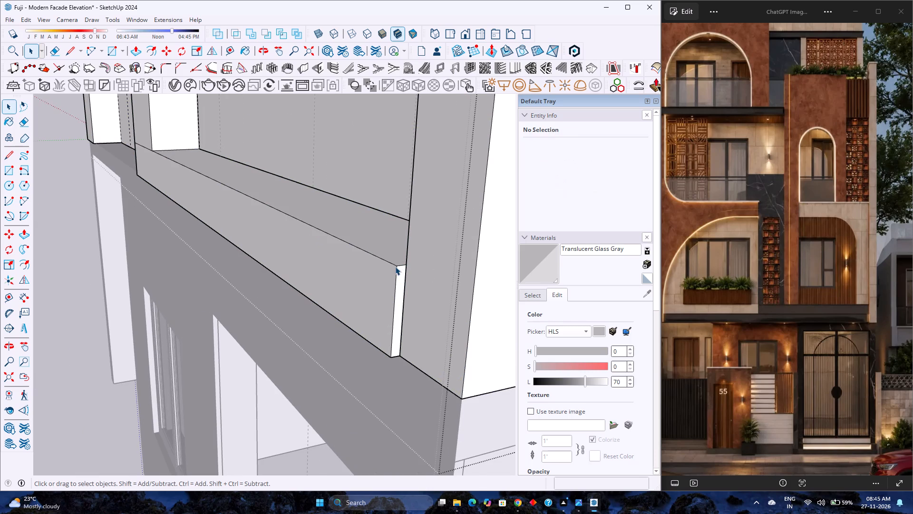
scroll(395, 279, "up", 3)
double_click(395, 276)
Place a horizontal guide 1" above the bottom edge of the parapet band's front face.
scroll(397, 278, "up", 6)
middle_click_drag(398, 279, 352, 240)
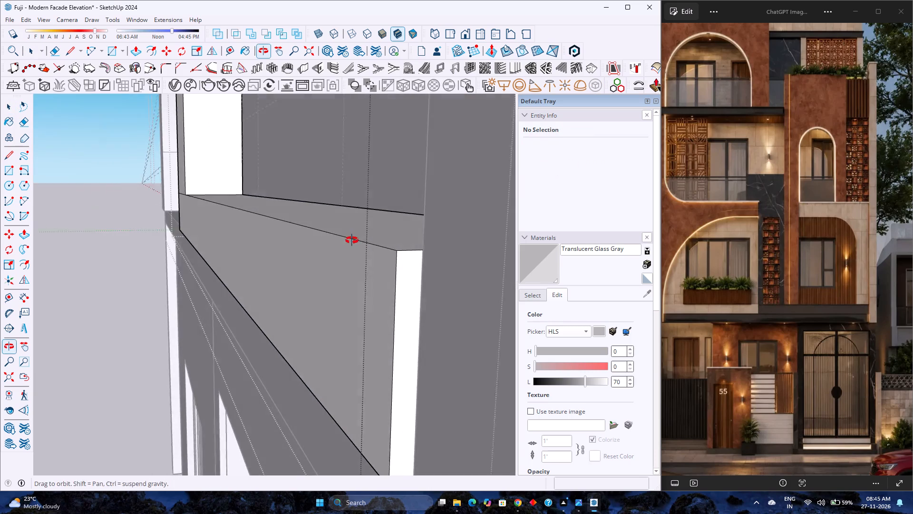
middle_click_drag(352, 240, 350, 239)
middle_click(350, 238)
scroll(350, 238, "down", 4)
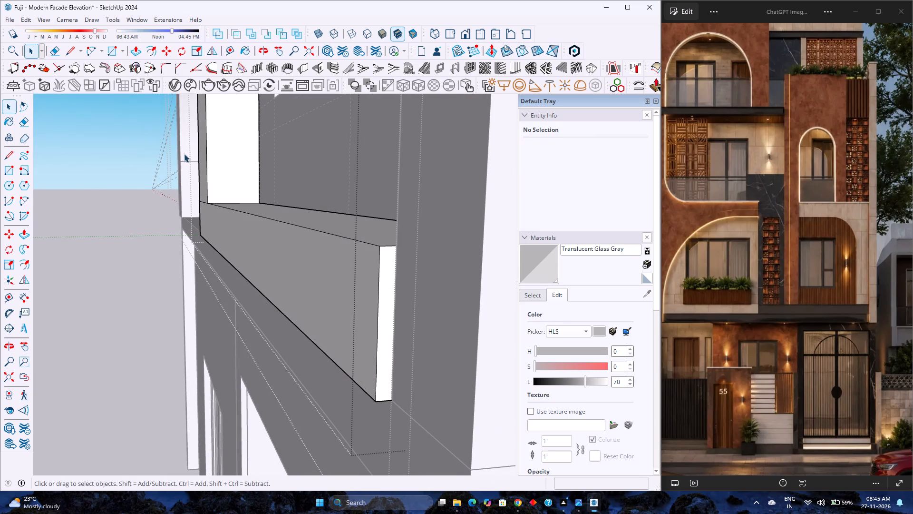
scroll(97, 157, "down", 4)
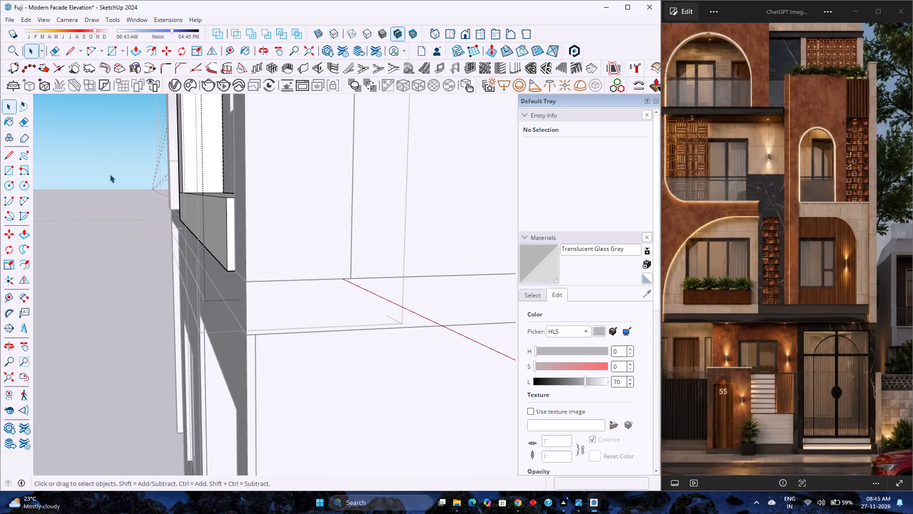
middle_click_drag(145, 203, 175, 222)
middle_click(175, 222)
scroll(172, 231, "up", 7)
middle_click_drag(242, 256, 248, 251)
middle_click(249, 250)
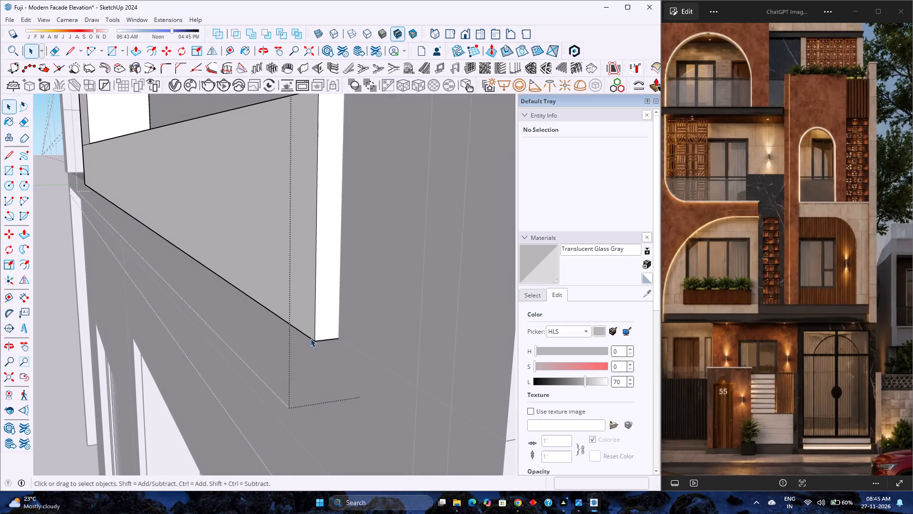
left_click(223, 51)
left_click(265, 308)
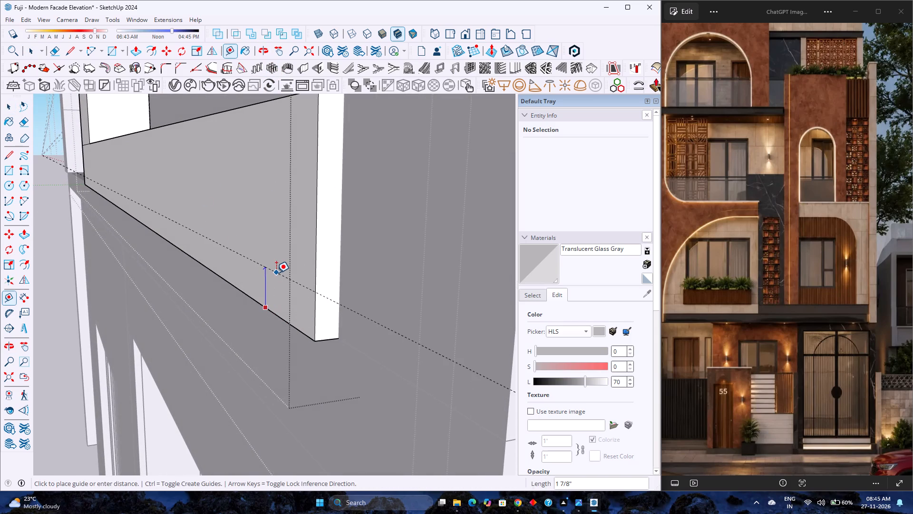
key("Up")
key("1")
key("Return")
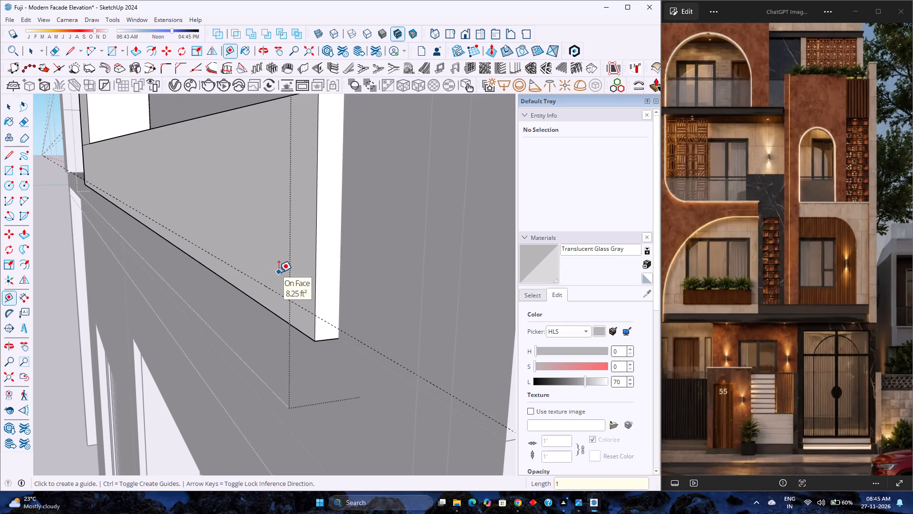
Place a horizontal guide 1" below the top edge of the parapet band's front face.
scroll(279, 272, "down", 7)
middle_click_drag(277, 272, 359, 239)
middle_click(359, 239)
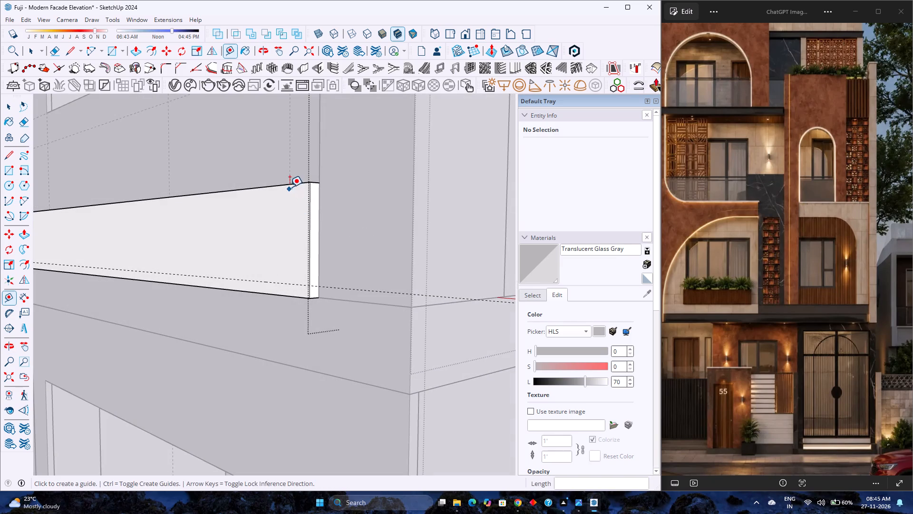
left_click(290, 185)
key("1")
key("Return")
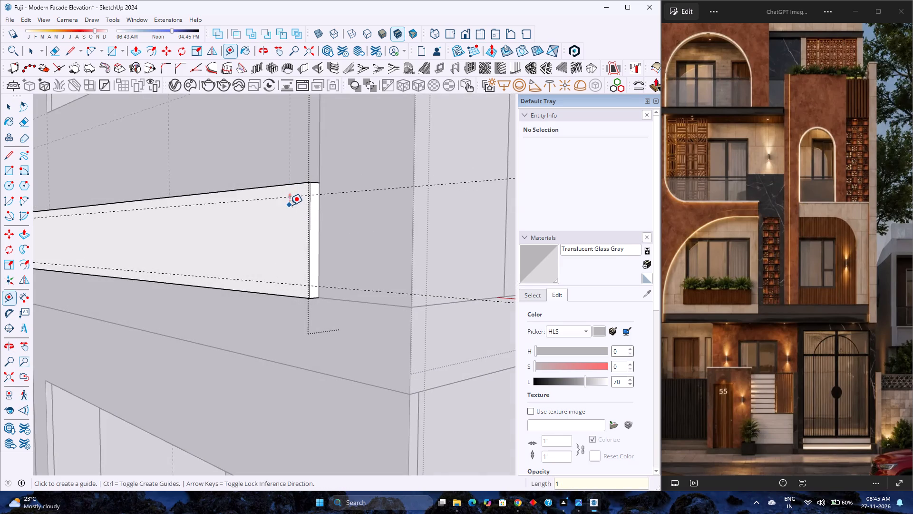
Examine the parapet band's end face and both guides up close from several angles.
scroll(296, 203, "up", 6)
middle_click_drag(306, 214, 160, 251)
middle_click(160, 251)
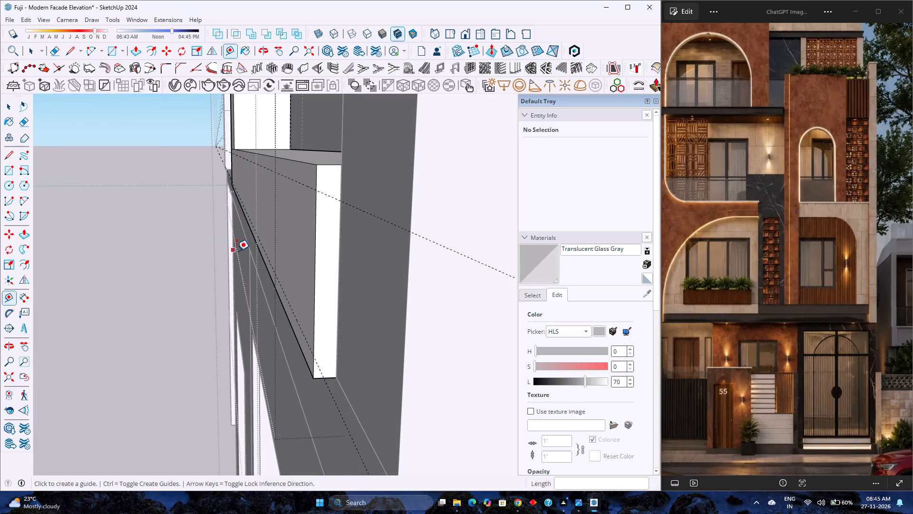
scroll(329, 282, "up", 3)
middle_click_drag(254, 311, 341, 300)
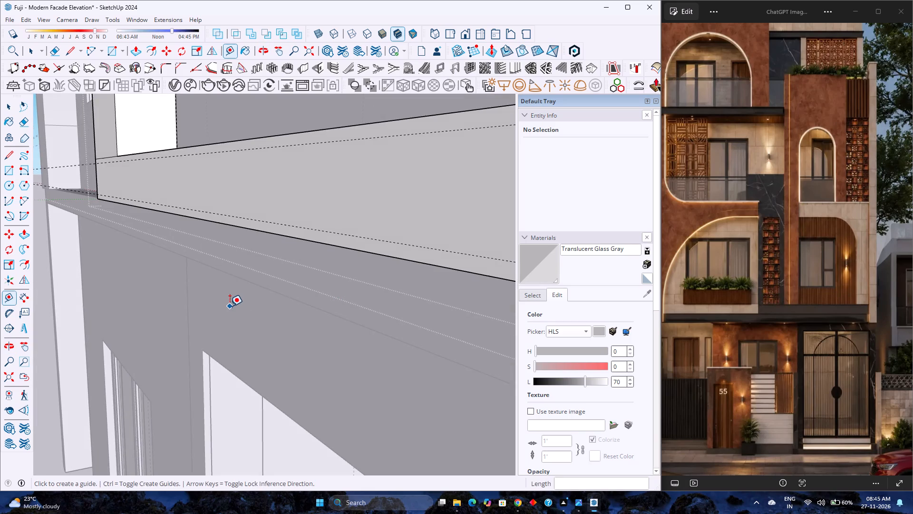
scroll(230, 306, "down", 3)
scroll(232, 308, "up", 3)
scroll(232, 308, "down", 1)
scroll(172, 289, "down", 2)
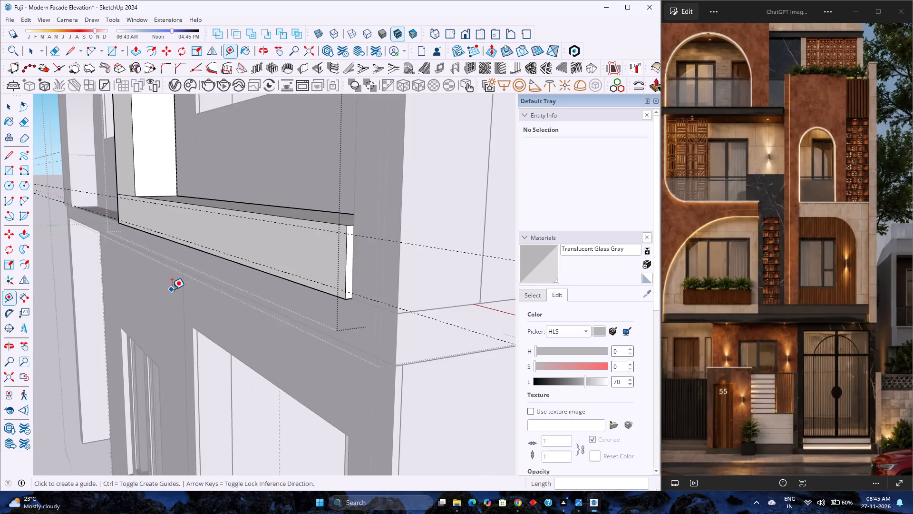
scroll(172, 289, "down", 5)
scroll(287, 242, "up", 16)
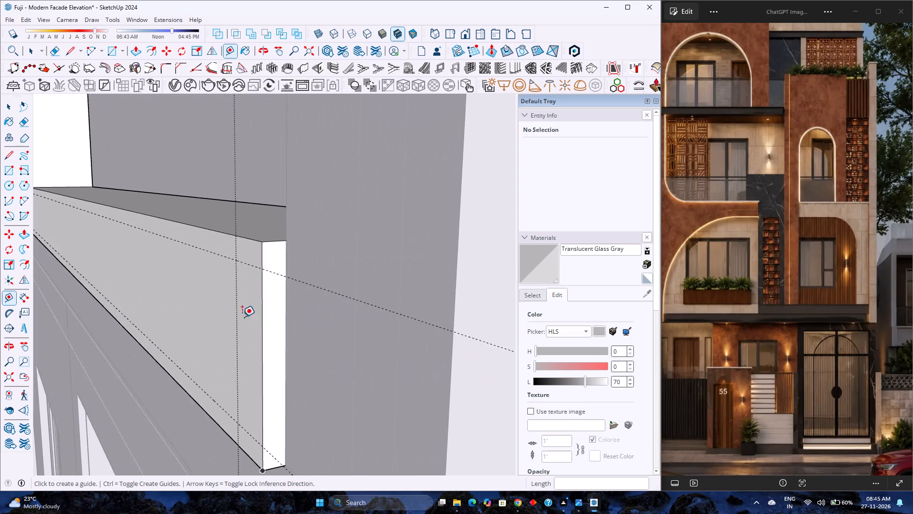
middle_click_drag(231, 319, 232, 280)
middle_click(232, 280)
scroll(235, 276, "down", 4)
scroll(257, 426, "up", 4)
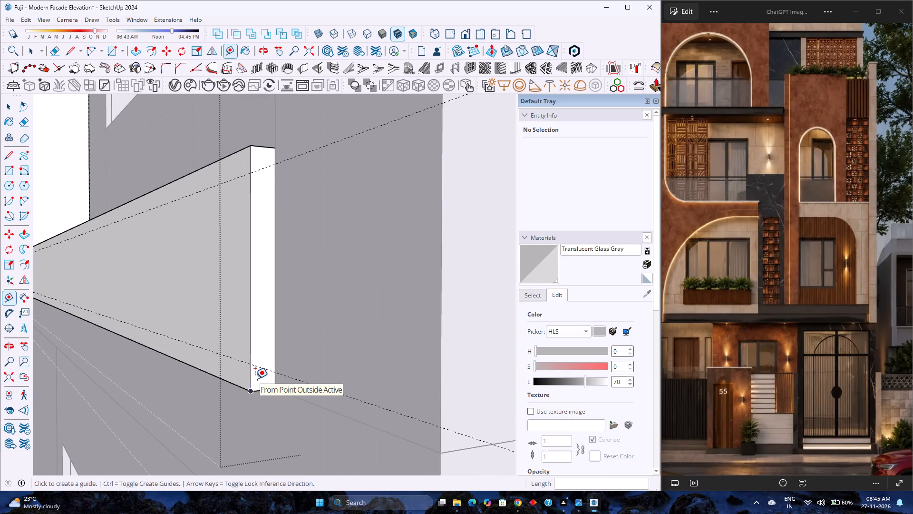
scroll(262, 328, "down", 5)
scroll(262, 328, "up", 3)
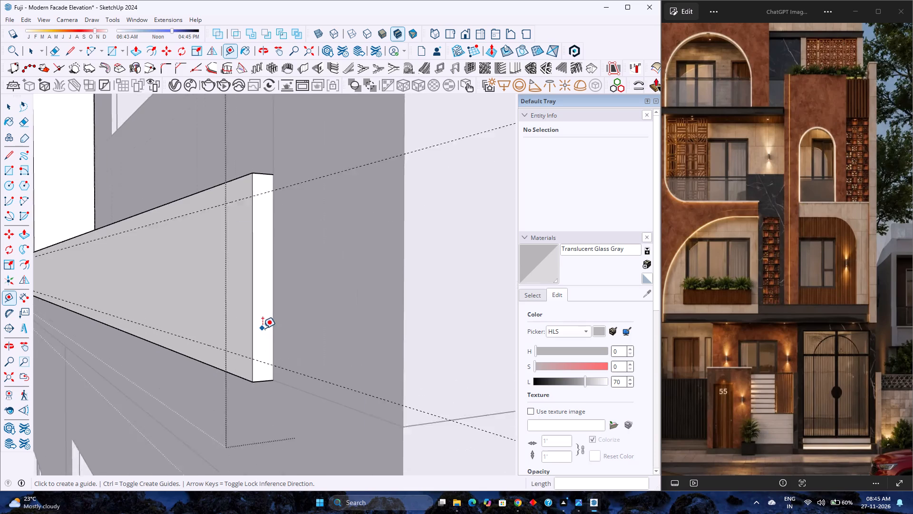
scroll(262, 328, "up", 1)
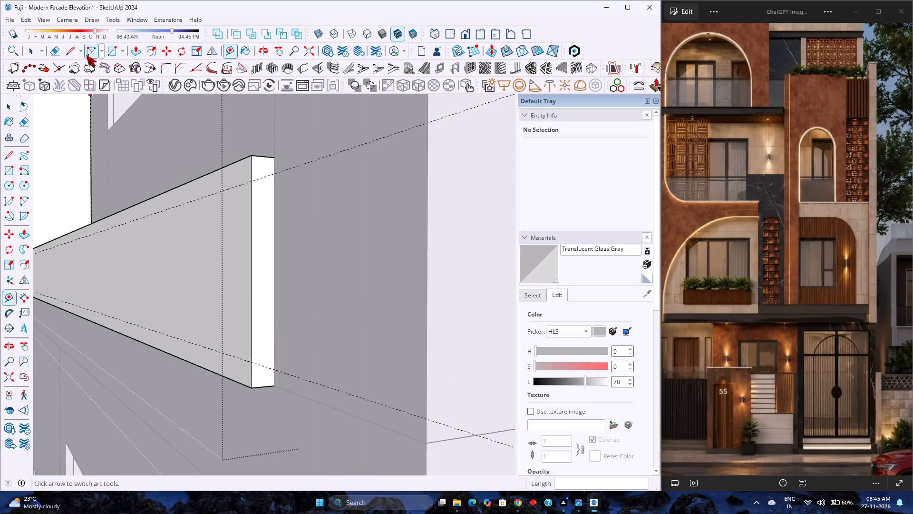
Draw an arc from the end face's top front corner down to the upper guide, bulging 0.5" outward from the band's front.
left_click(86, 55)
left_click(251, 155)
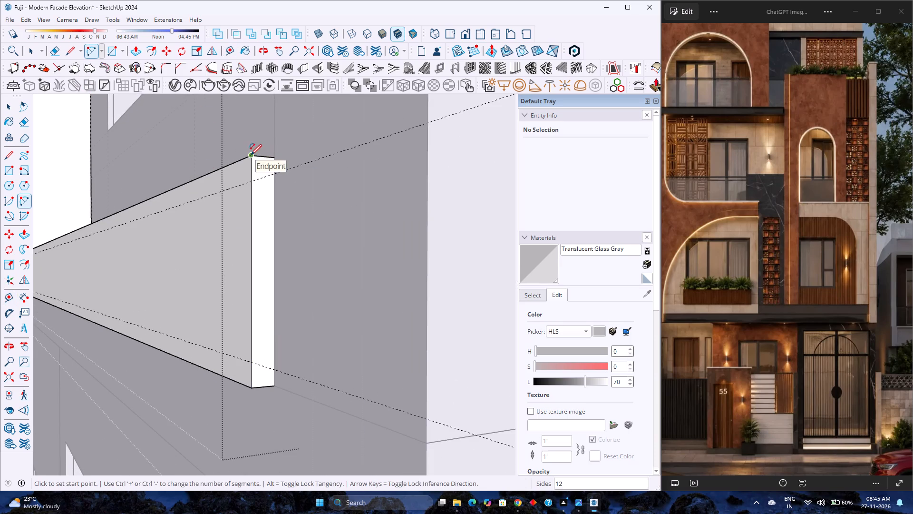
left_click(254, 179)
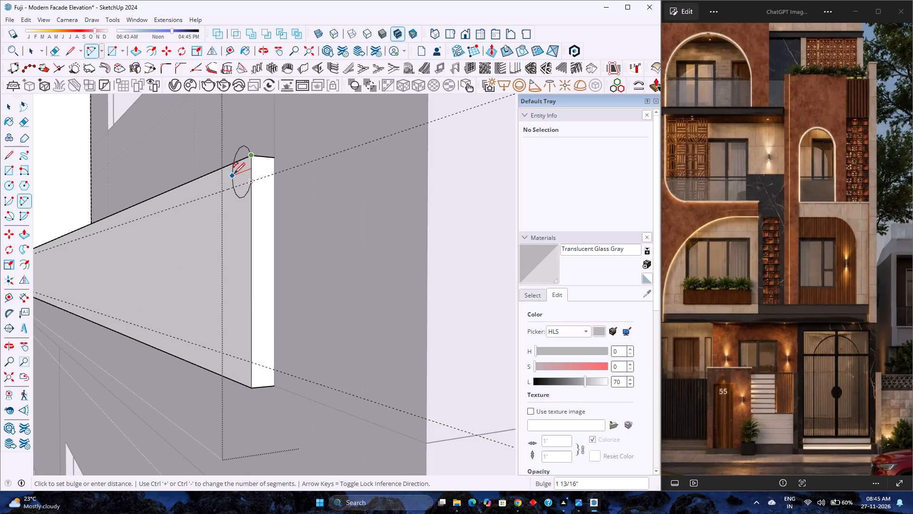
scroll(238, 174, "up", 2)
middle_click_drag(245, 176, 238, 290)
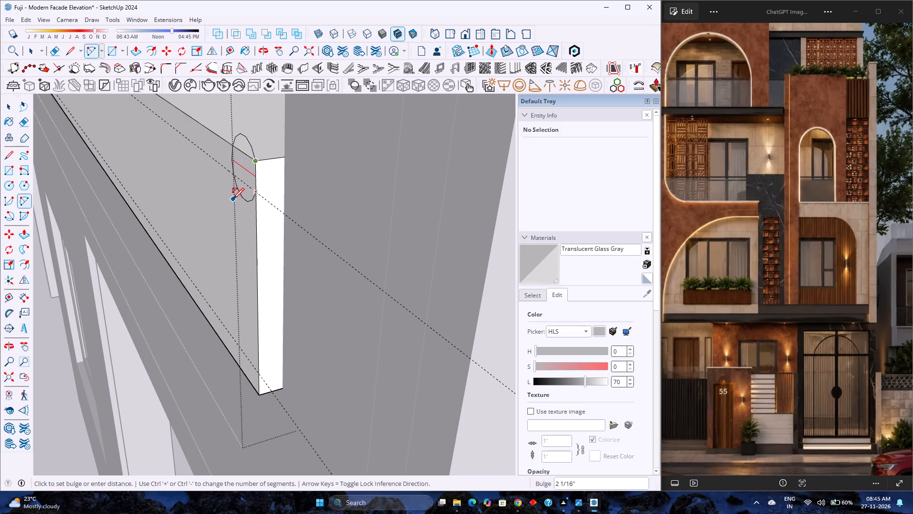
key("Left")
key("Right")
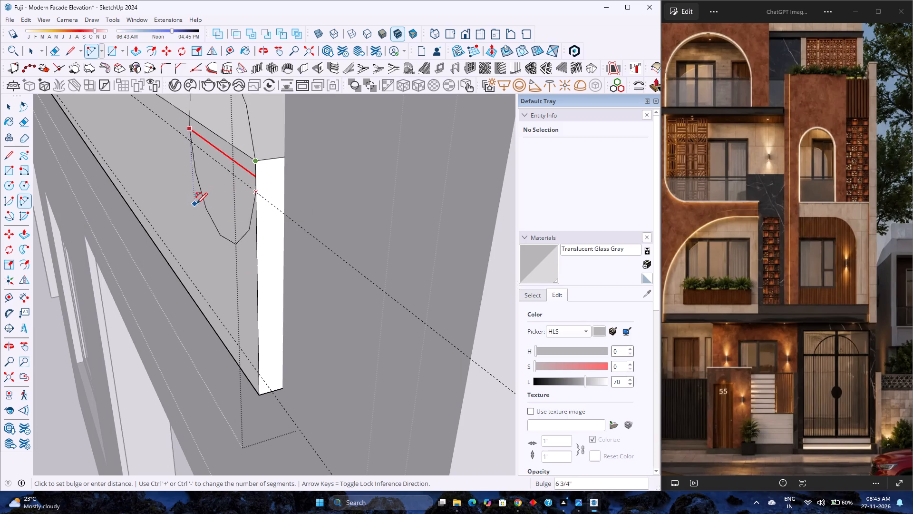
key("Left")
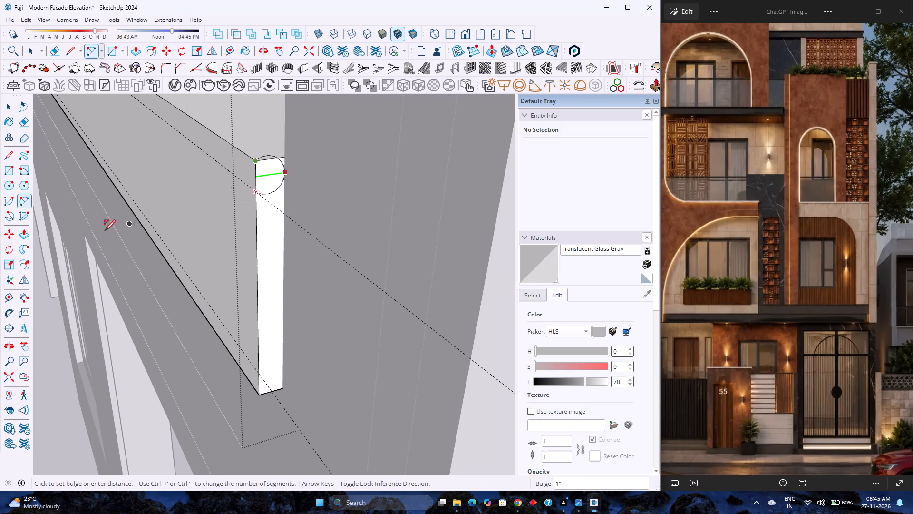
scroll(269, 188, "down", 5)
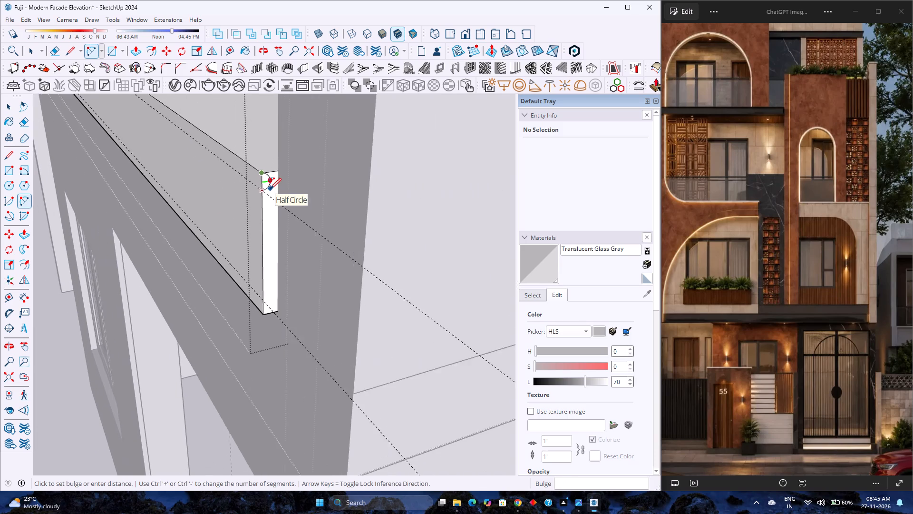
scroll(270, 189, "down", 9)
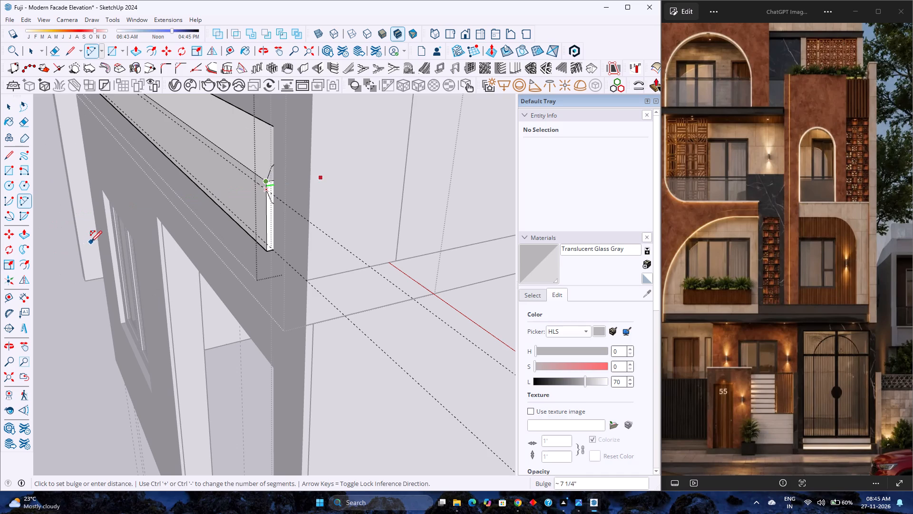
type("0.")
key("5")
key("Return")
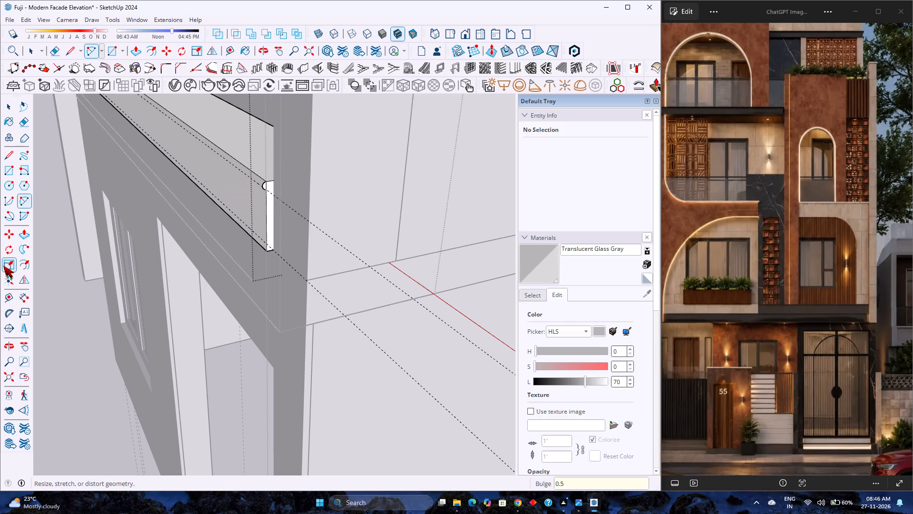
Set the half-round arc at the top of the parapet band's end face to 40 segments.
scroll(260, 180, "up", 11)
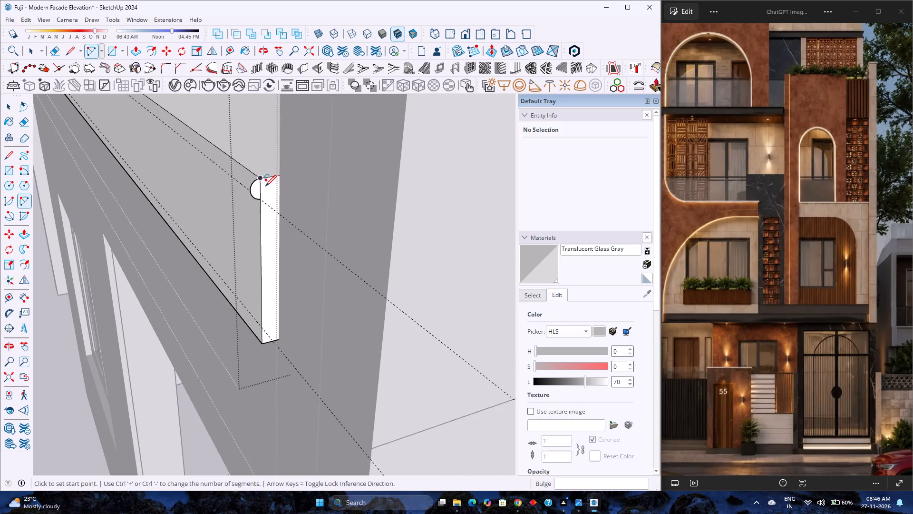
scroll(265, 186, "up", 6)
scroll(227, 236, "up", 2)
middle_click_drag(227, 236, 232, 215)
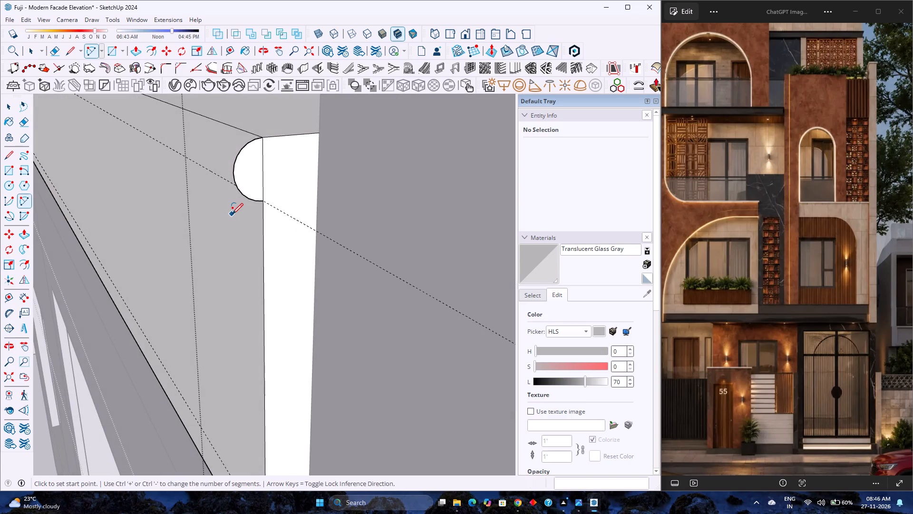
key("space")
left_click(255, 199)
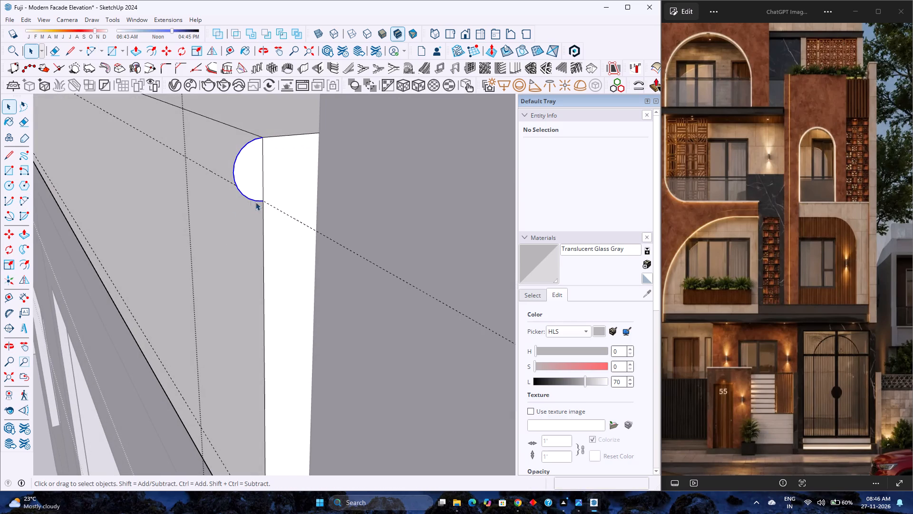
left_click(595, 177)
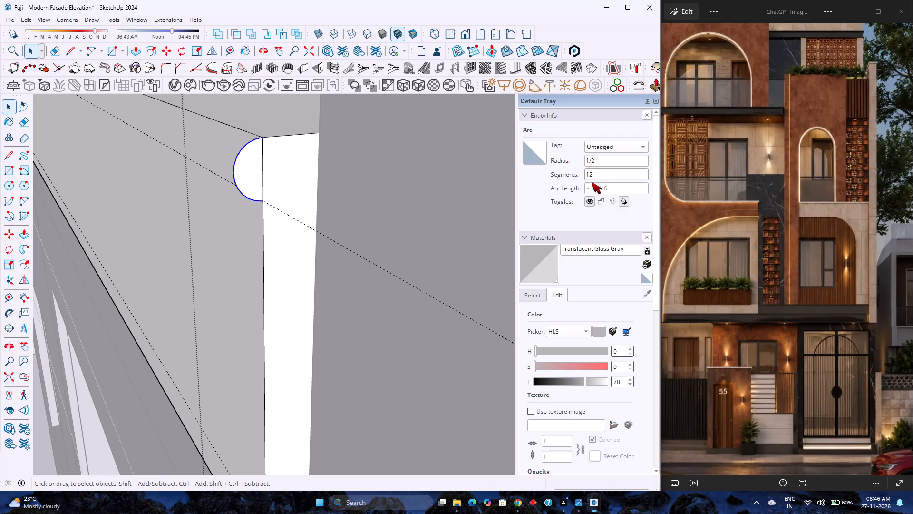
key("BackSpace")
key("BackSpace")
key("4")
key("0")
key("Return")
Copy the half-round profile face 8" down so it ends at the bottom front corner of the parapet band's end face.
scroll(252, 225, "down", 4)
left_click(246, 188)
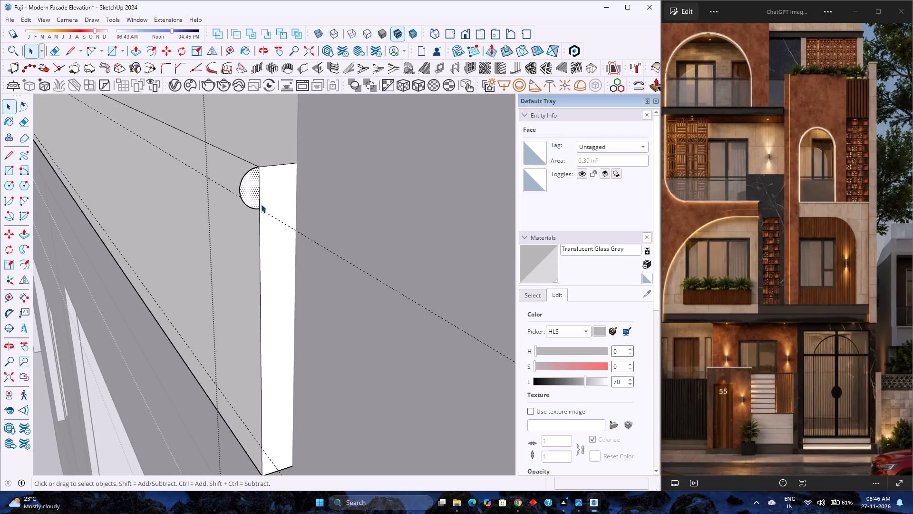
scroll(254, 206, "up", 3)
middle_click_drag(254, 286, 233, 274)
middle_click(233, 274)
scroll(232, 257, "down", 6)
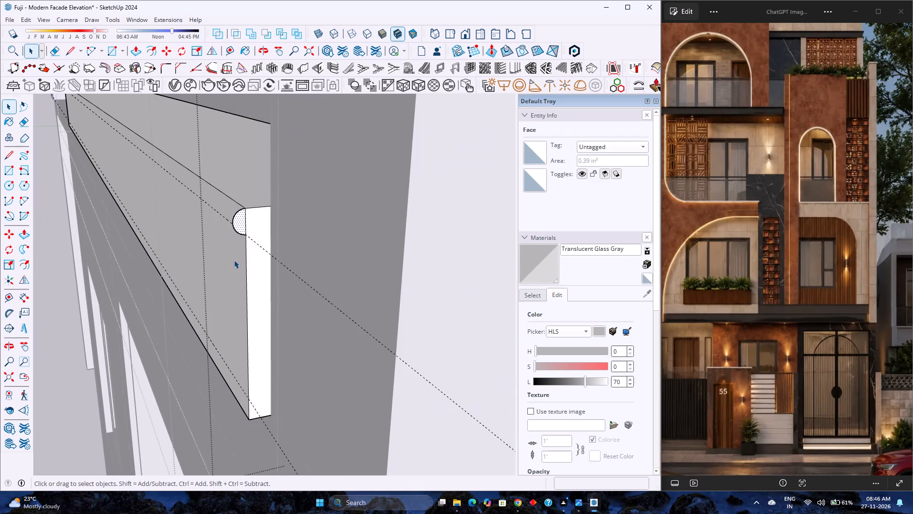
scroll(234, 260, "down", 1)
key("m")
left_click(246, 233)
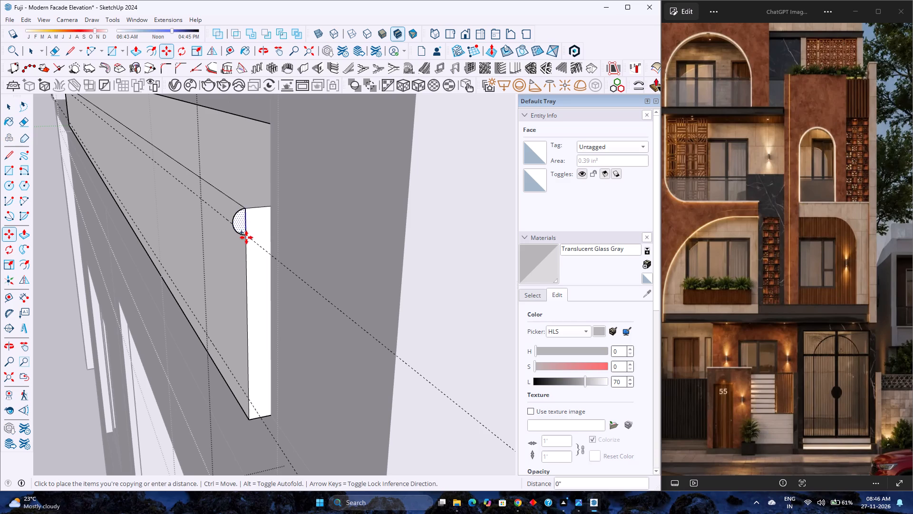
left_click(251, 420)
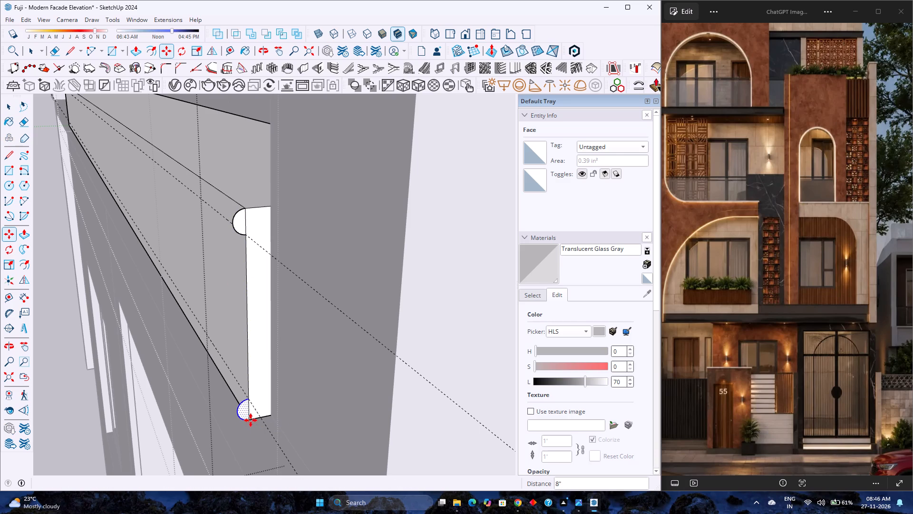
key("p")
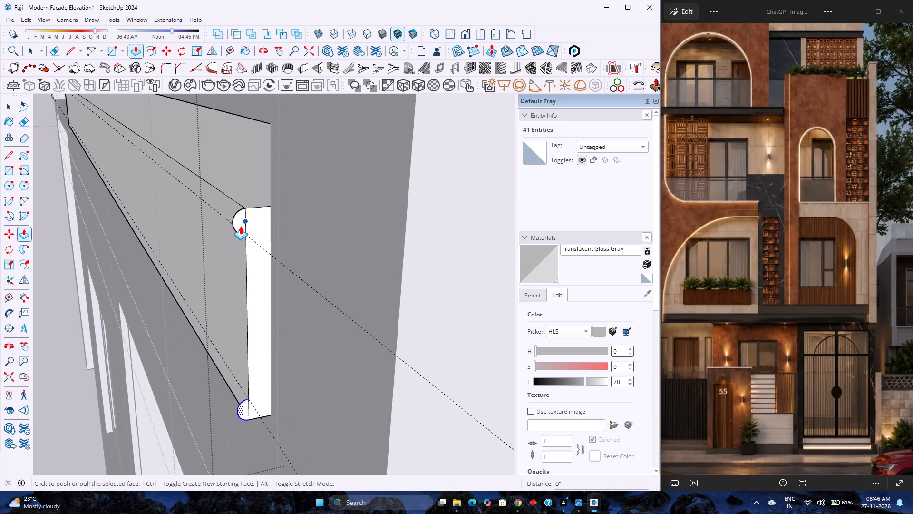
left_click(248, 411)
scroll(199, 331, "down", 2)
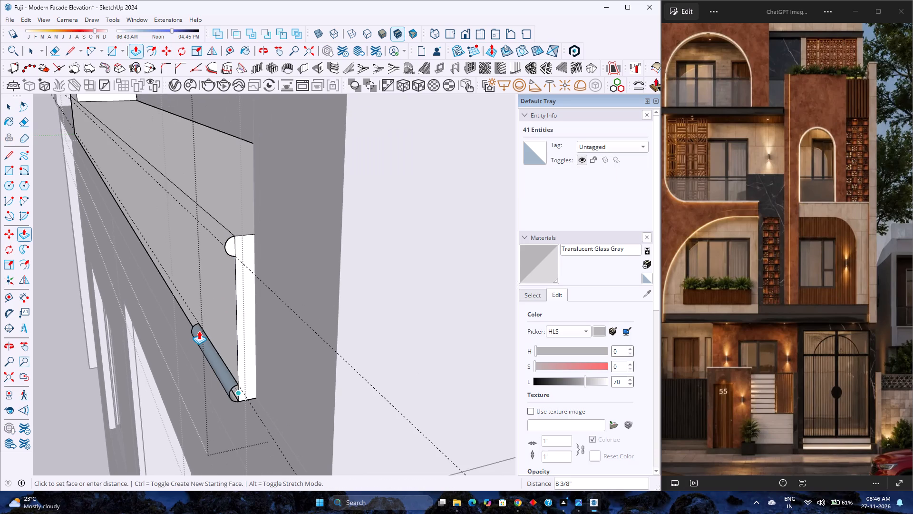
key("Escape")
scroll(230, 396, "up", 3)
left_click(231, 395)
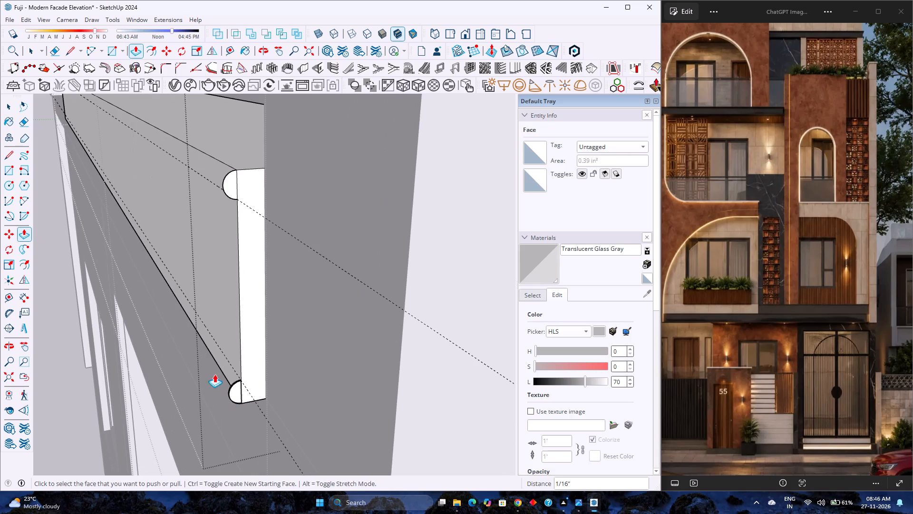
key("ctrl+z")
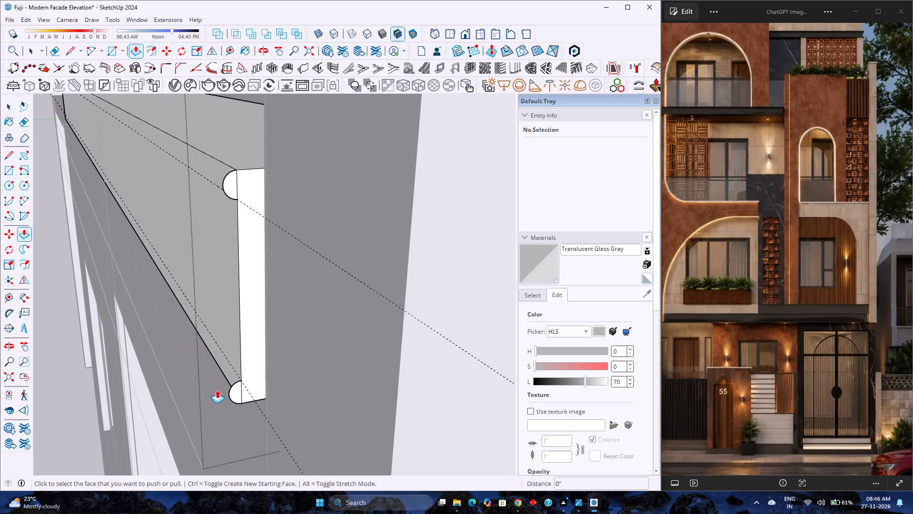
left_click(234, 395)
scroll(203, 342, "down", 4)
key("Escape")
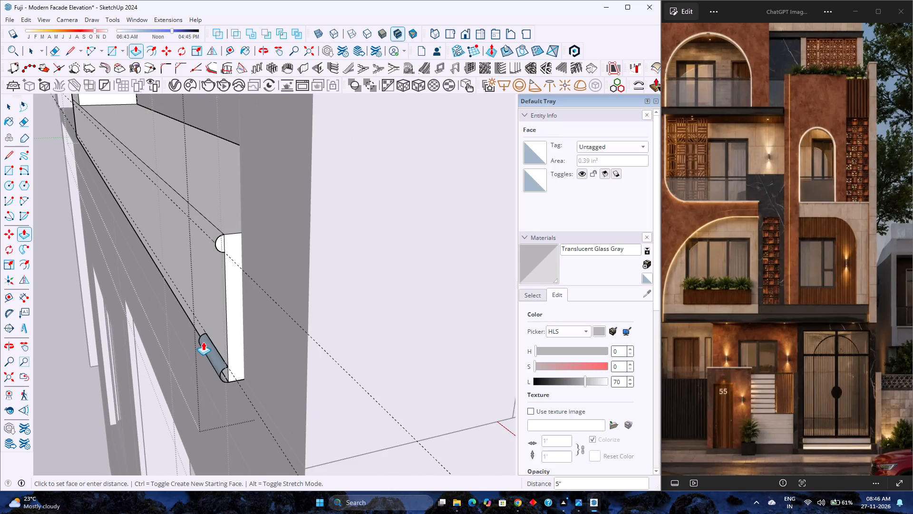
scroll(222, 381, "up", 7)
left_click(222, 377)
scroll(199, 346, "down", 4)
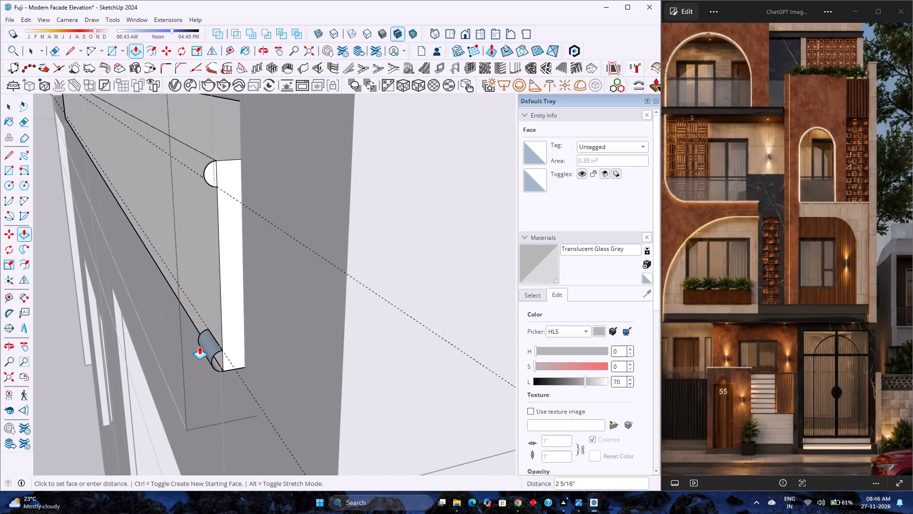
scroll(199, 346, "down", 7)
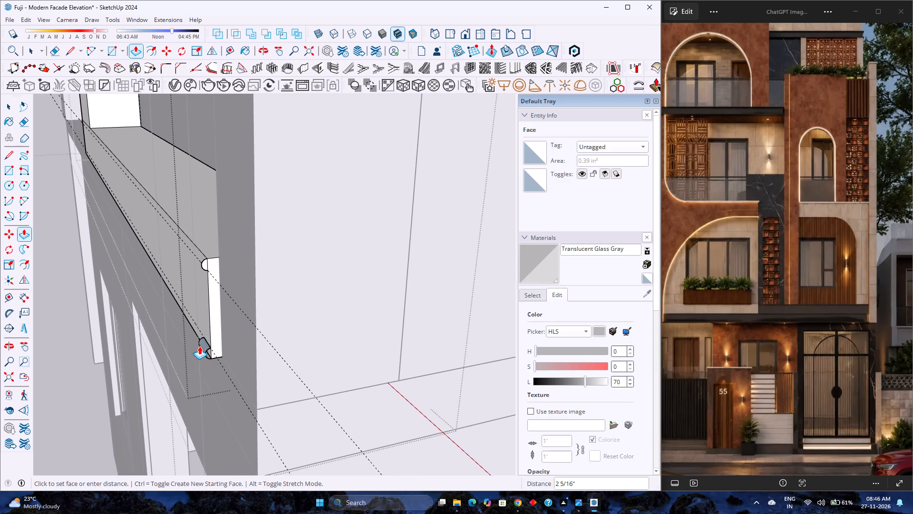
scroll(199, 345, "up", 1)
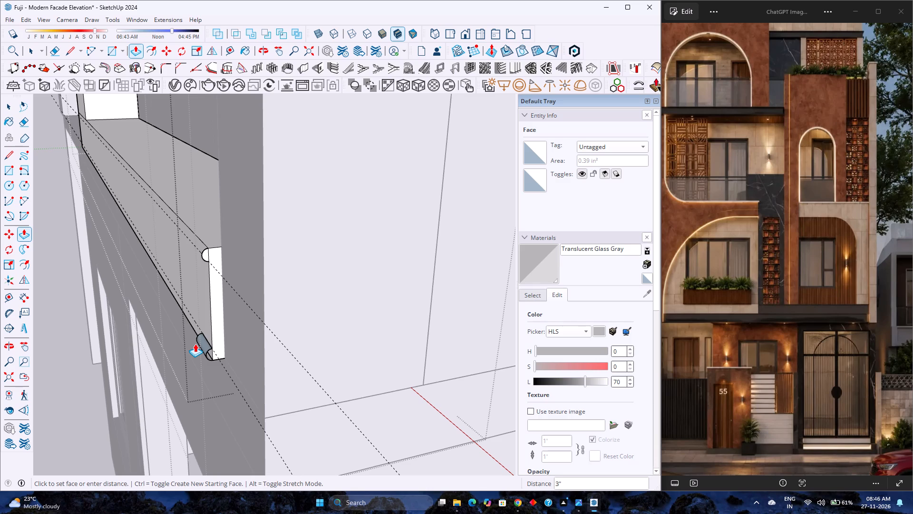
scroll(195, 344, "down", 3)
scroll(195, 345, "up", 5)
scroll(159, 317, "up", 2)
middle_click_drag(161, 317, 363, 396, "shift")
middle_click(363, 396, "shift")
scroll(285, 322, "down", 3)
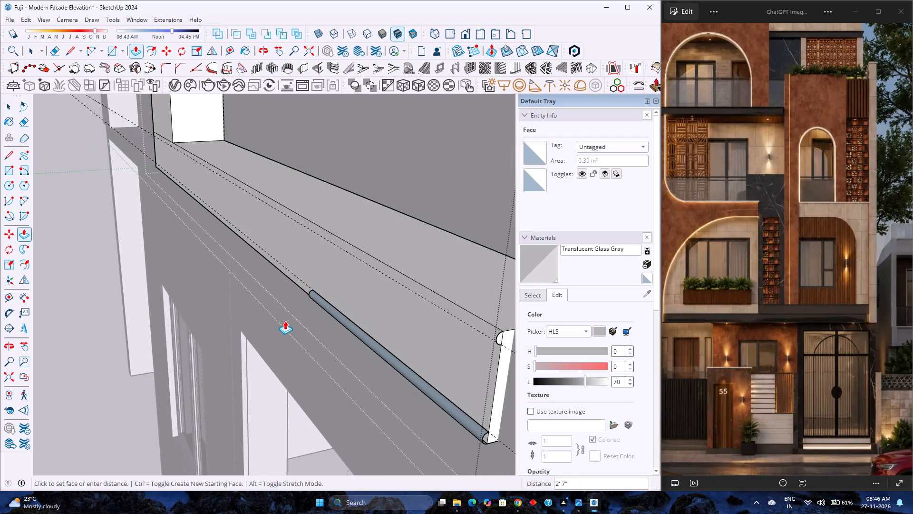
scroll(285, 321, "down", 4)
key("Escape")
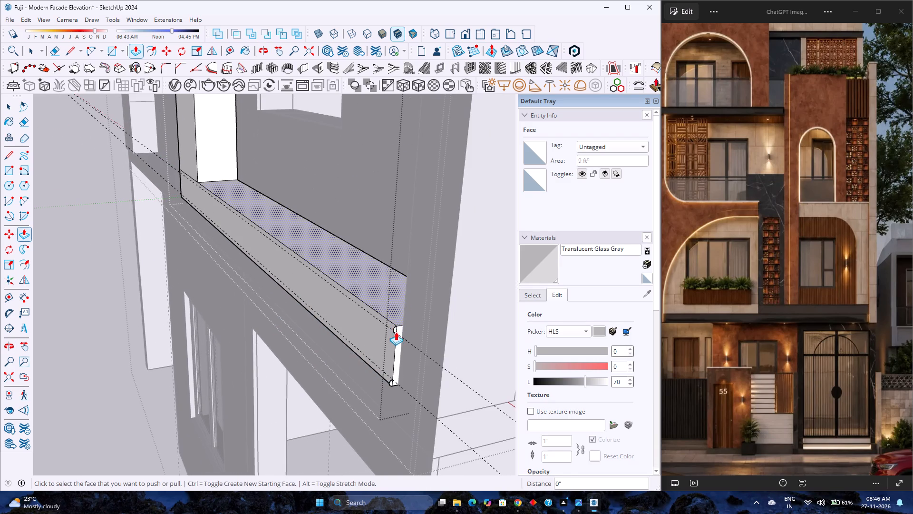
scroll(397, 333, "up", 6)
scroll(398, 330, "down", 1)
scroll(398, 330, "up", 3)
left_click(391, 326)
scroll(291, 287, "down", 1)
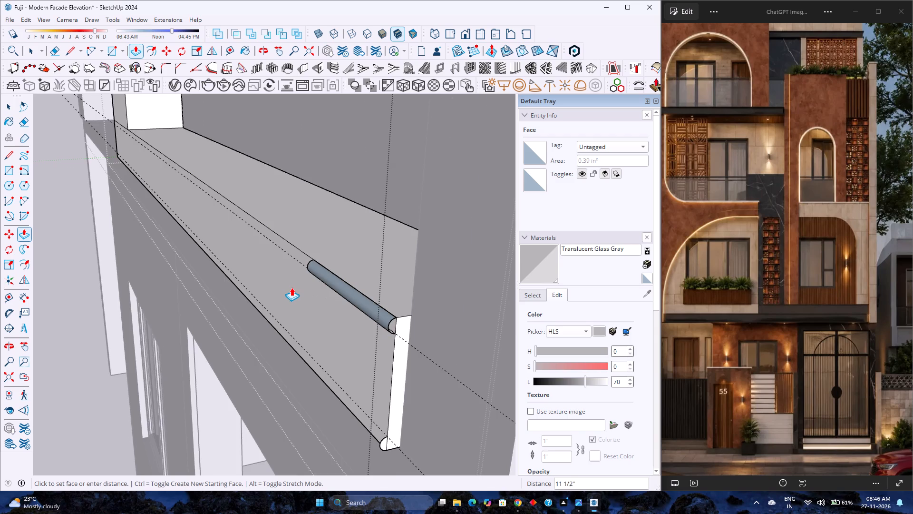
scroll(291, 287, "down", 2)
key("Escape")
Extrude the upper half-round profile with Follow Me along both top front edges of the parapet band.
scroll(347, 289, "up", 2)
key("space")
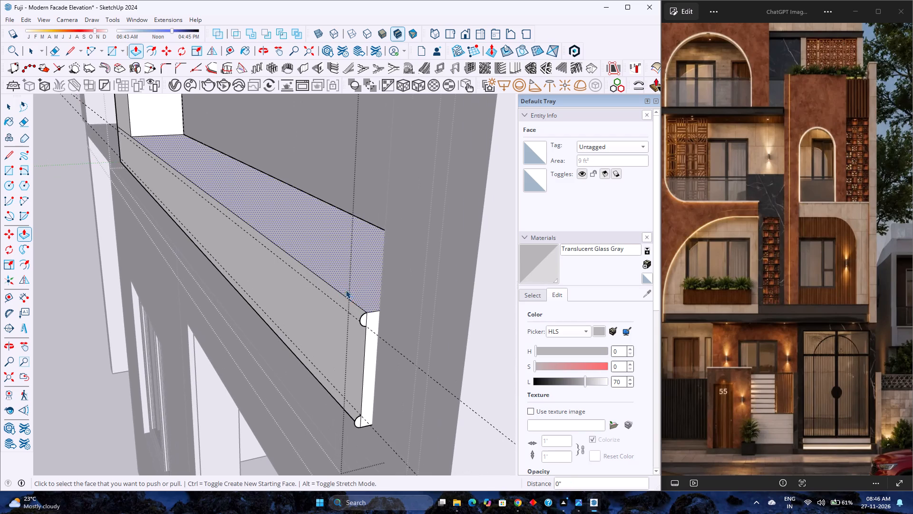
left_click(354, 303)
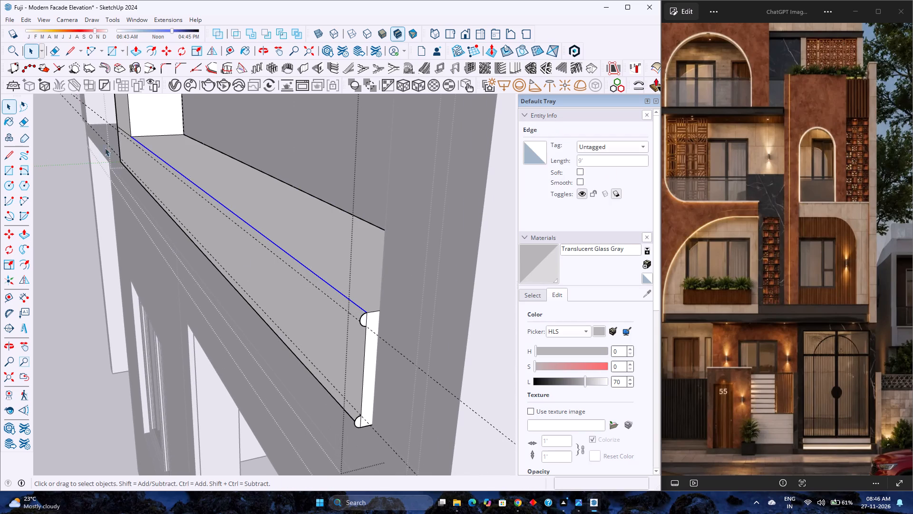
left_click(125, 133, "ctrl")
left_click(24, 255)
scroll(387, 322, "up", 3)
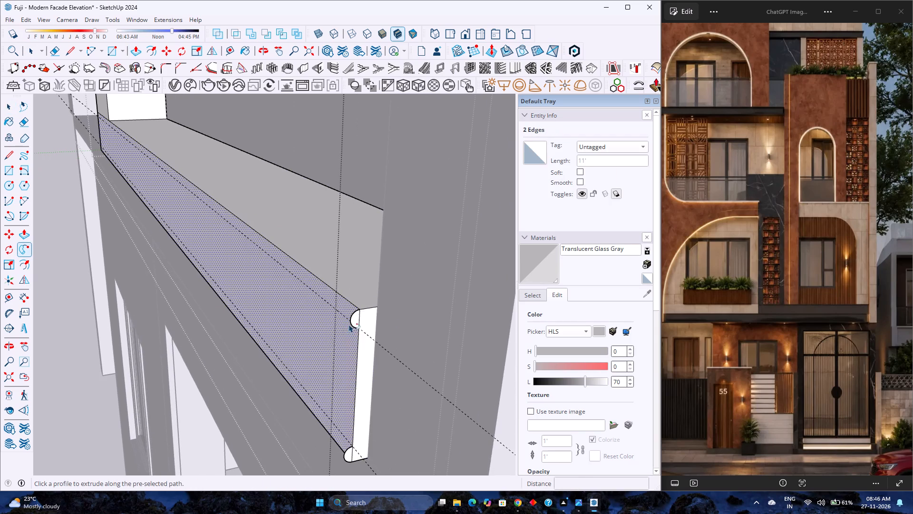
left_click(355, 319)
scroll(342, 345, "up", 4)
scroll(342, 346, "down", 5)
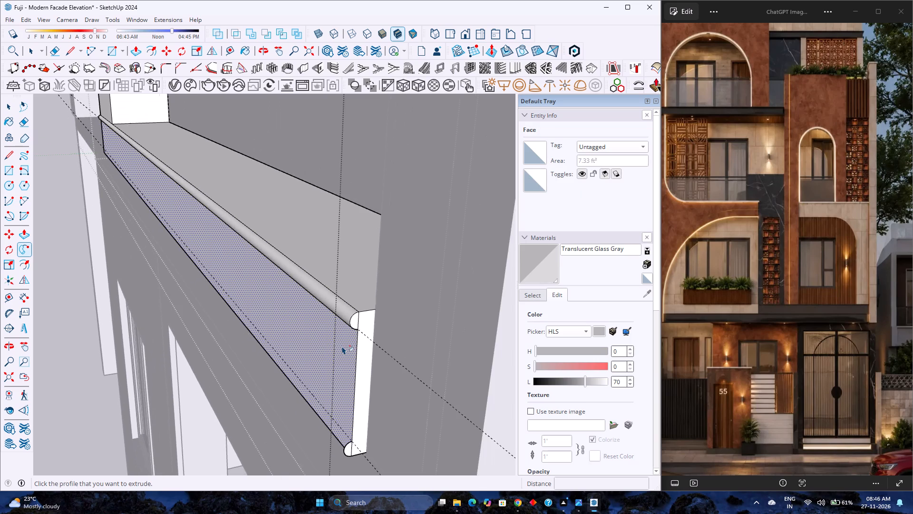
scroll(342, 346, "down", 4)
Extrude the lower half-round profile with Follow Me along the parapet band's bottom front edge.
key("space")
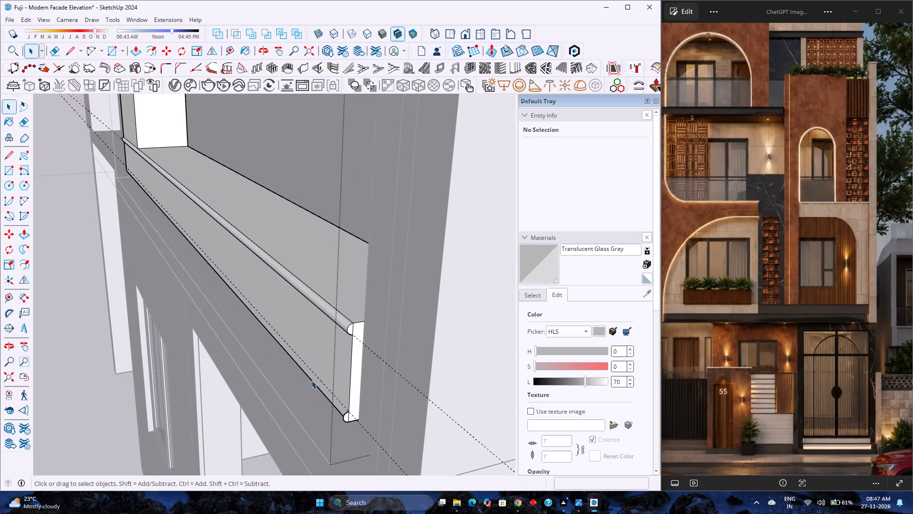
left_click(311, 380)
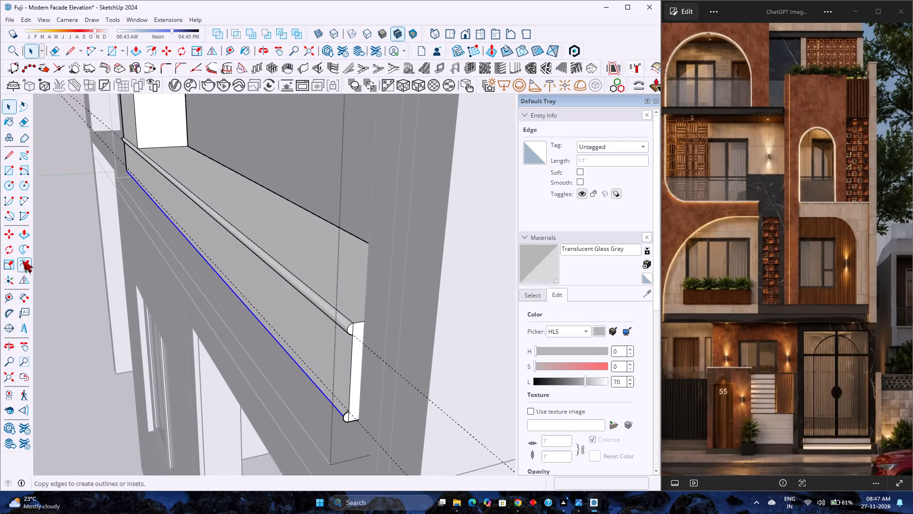
left_click(23, 254)
scroll(343, 424, "up", 7)
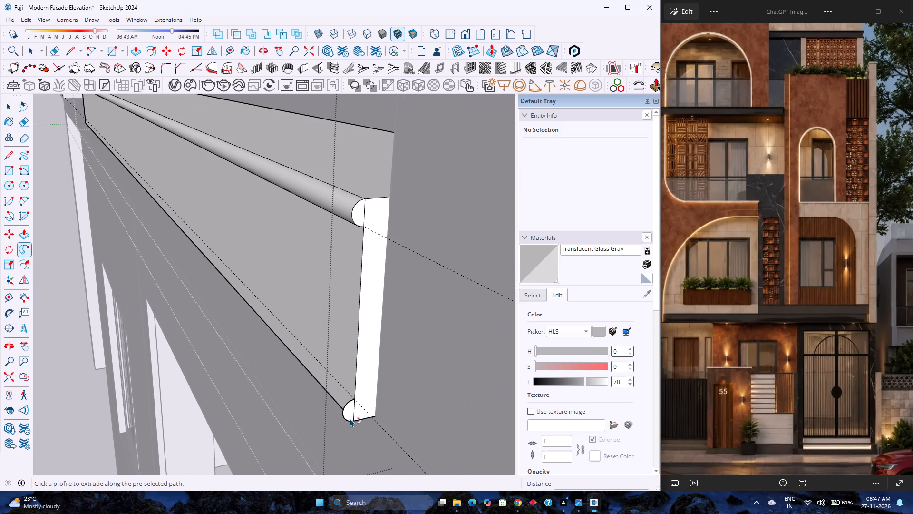
left_click(352, 416)
Erase the two seam lines separating the half-round moulding ends from the parapet band's end face.
key("e")
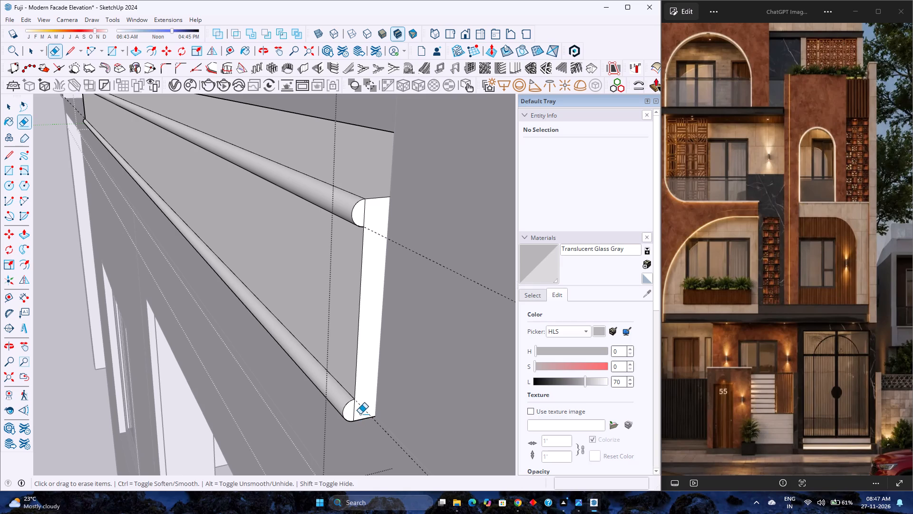
left_click(358, 414)
left_click(365, 215)
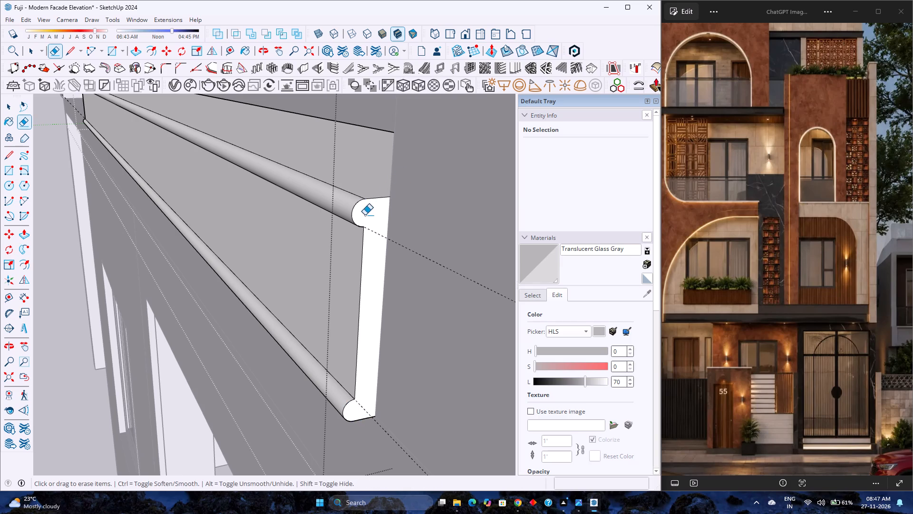
Group all connected geometry of the vertical pillar and the low parapet band with its mouldings, and leave the enclosing group.
scroll(306, 302, "down", 20)
scroll(306, 302, "down", 1)
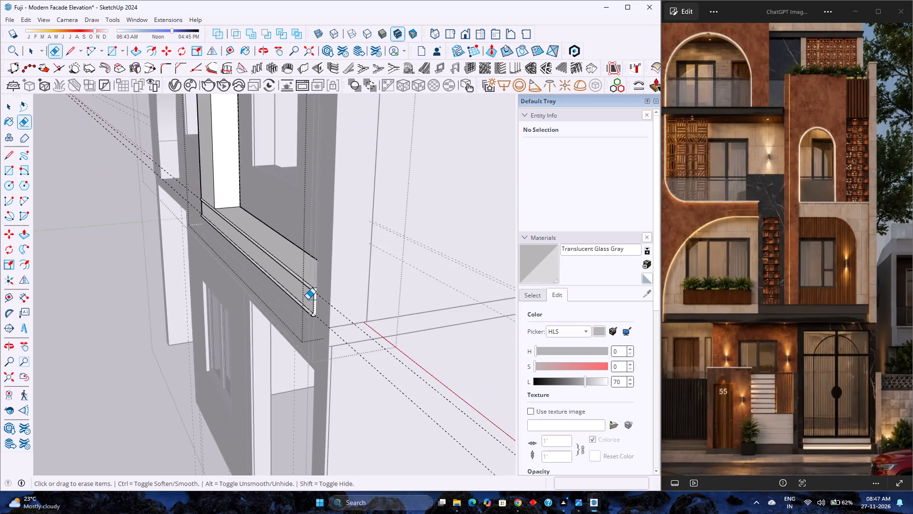
scroll(308, 299, "down", 13)
scroll(278, 342, "up", 4)
key("space")
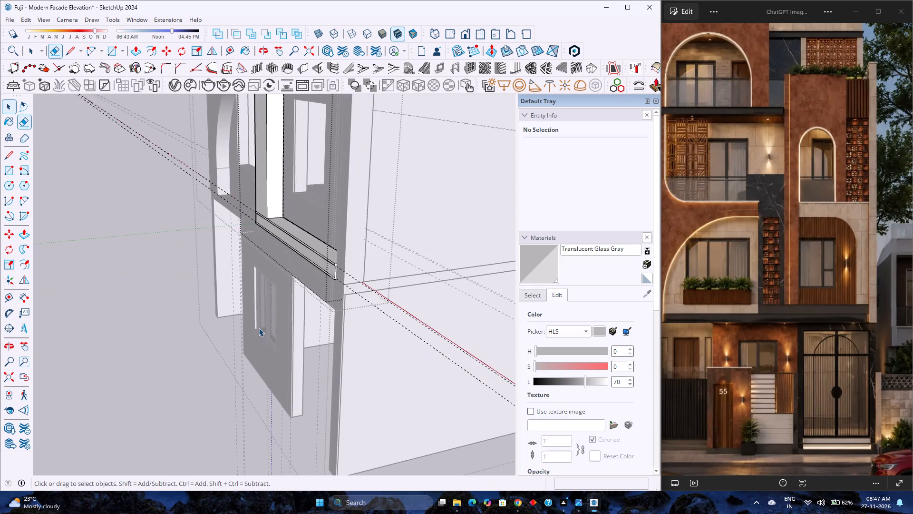
scroll(258, 325, "down", 4)
scroll(258, 325, "up", 1)
middle_click_drag(258, 325, 548, 316)
middle_click(548, 316)
scroll(352, 268, "up", 5)
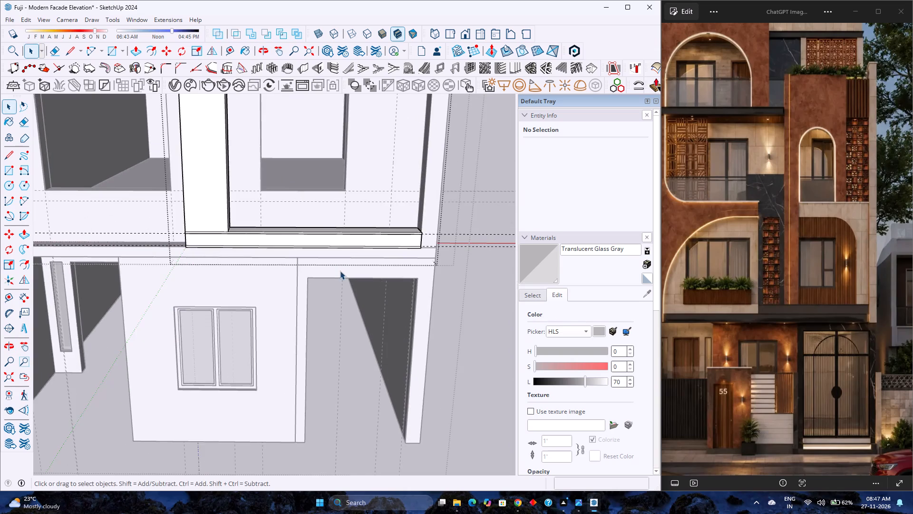
scroll(333, 267, "up", 1, "shift")
middle_click_drag(332, 267, 333, 272, "shift")
middle_click_drag(334, 275, 382, 395, "shift")
middle_click(382, 395)
scroll(287, 345, "down", 3)
middle_click_drag(277, 348, 287, 331)
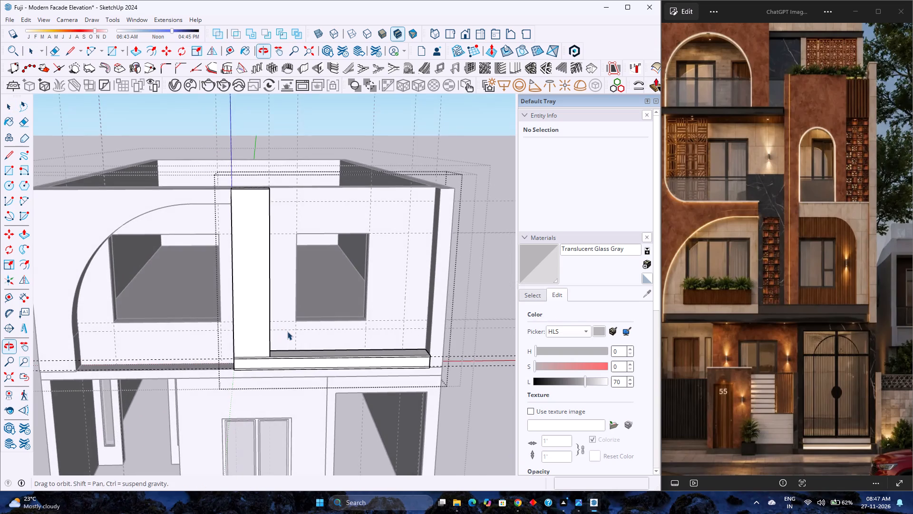
scroll(287, 331, "up", 1)
scroll(285, 335, "down", 2)
scroll(283, 337, "up", 3)
scroll(283, 337, "down", 4)
left_click(262, 318)
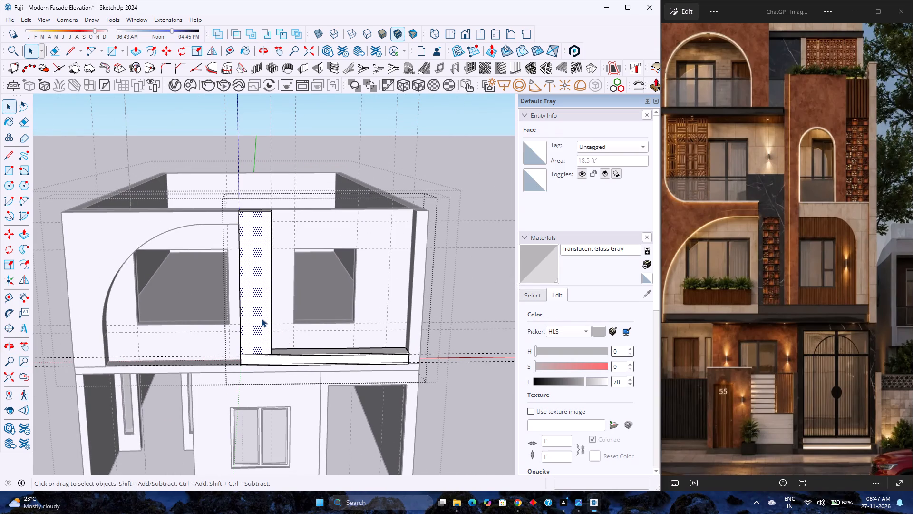
triple_click(262, 318)
right_click(262, 318)
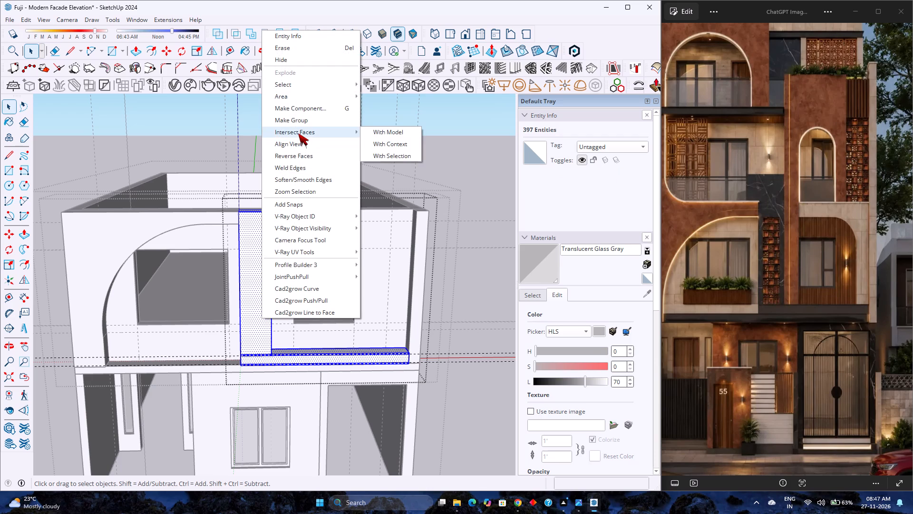
left_click_drag(293, 121, 292, 127)
left_click(298, 119)
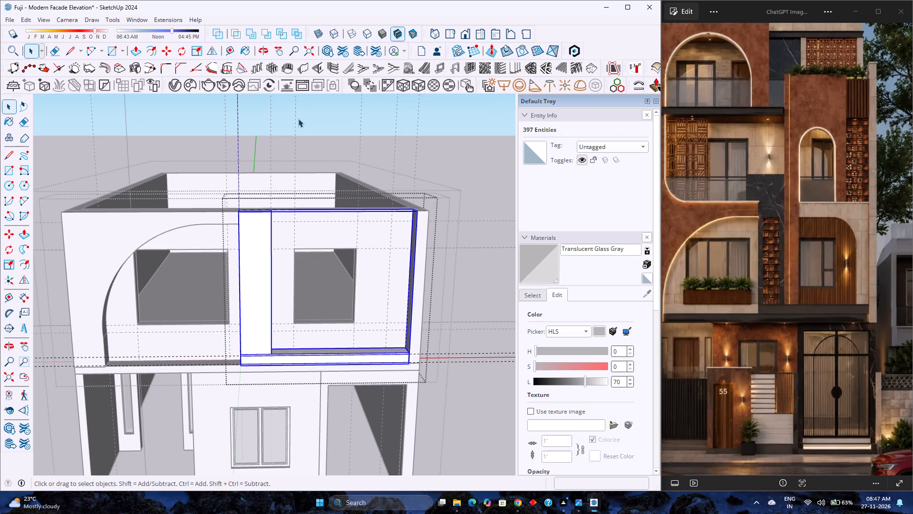
left_click(439, 416)
Examine the upper floor's arched wall, pillar and parapet band up close and from an oblique angle.
left_click(176, 226)
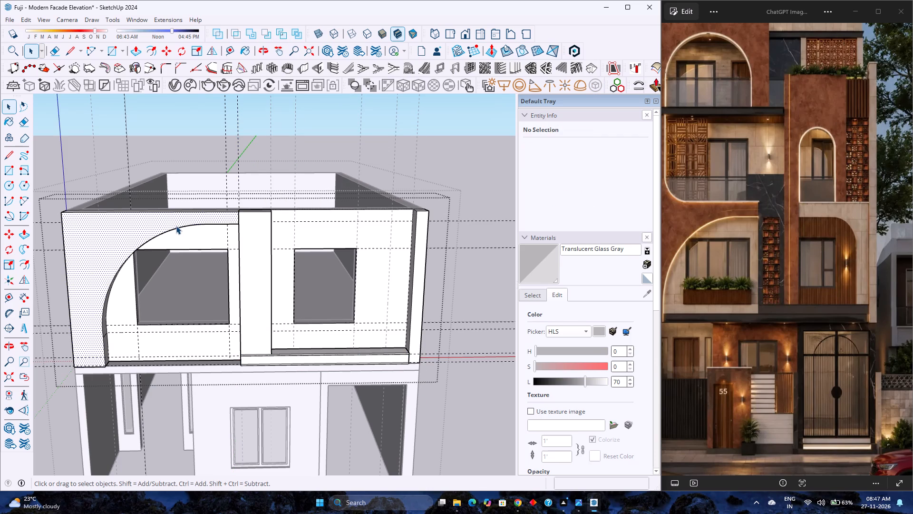
left_click(254, 283)
left_click(78, 254)
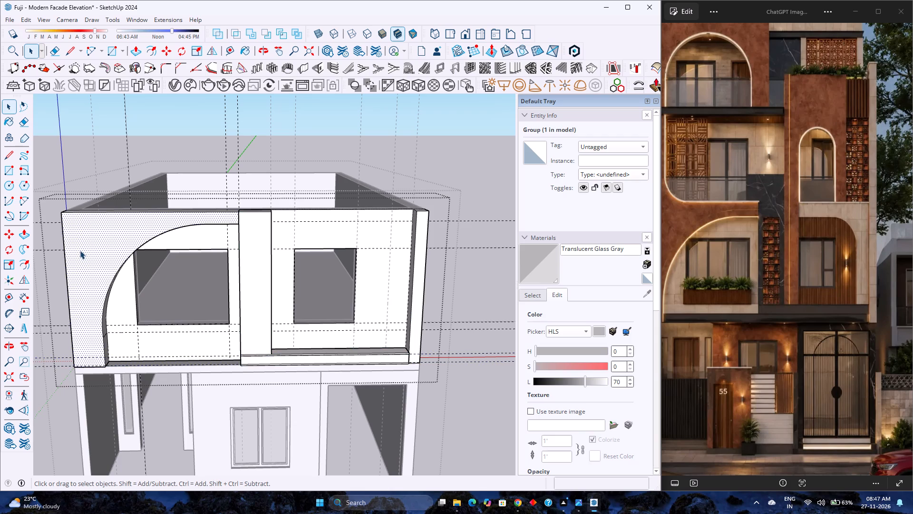
scroll(243, 200, "up", 4)
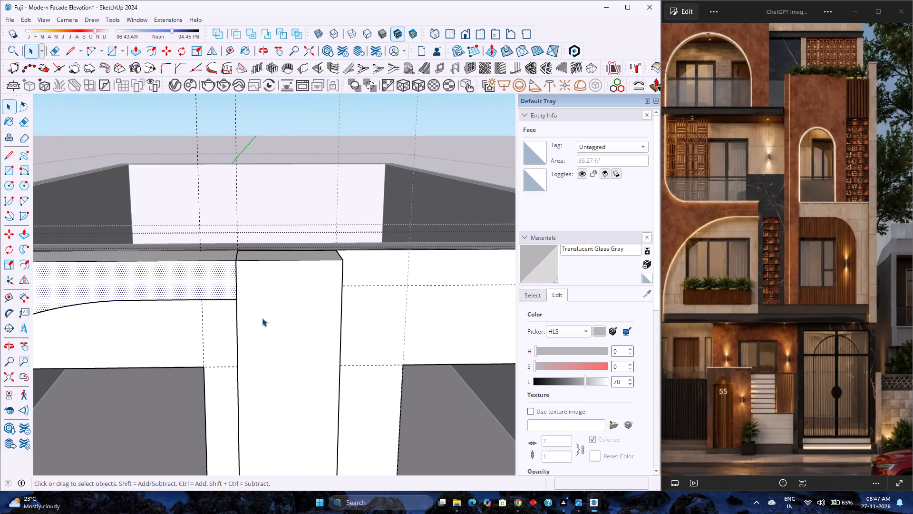
scroll(231, 270, "down", 2)
scroll(283, 344, "down", 7)
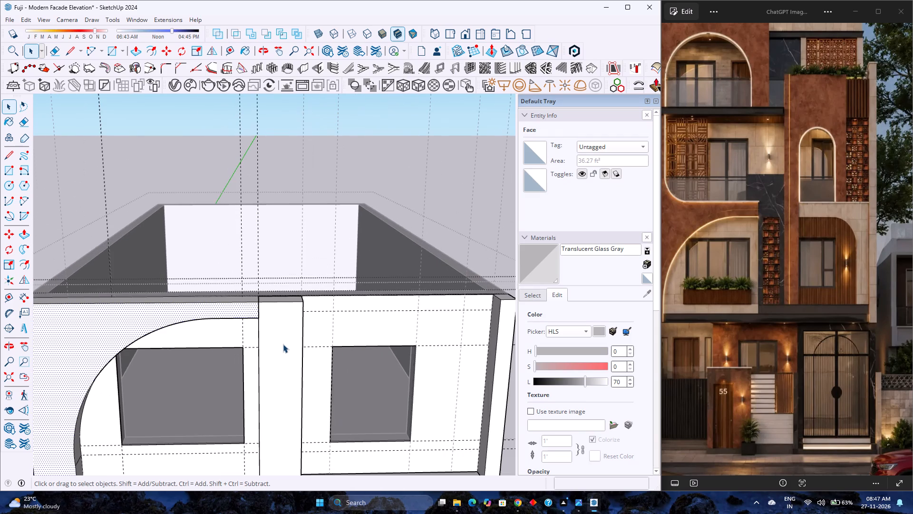
scroll(281, 360, "up", 2)
scroll(281, 360, "down", 3)
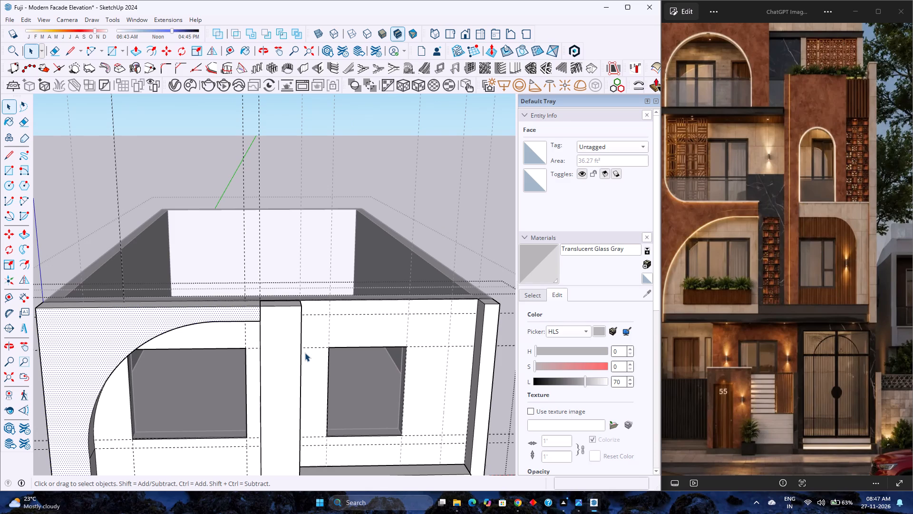
scroll(351, 375, "down", 5)
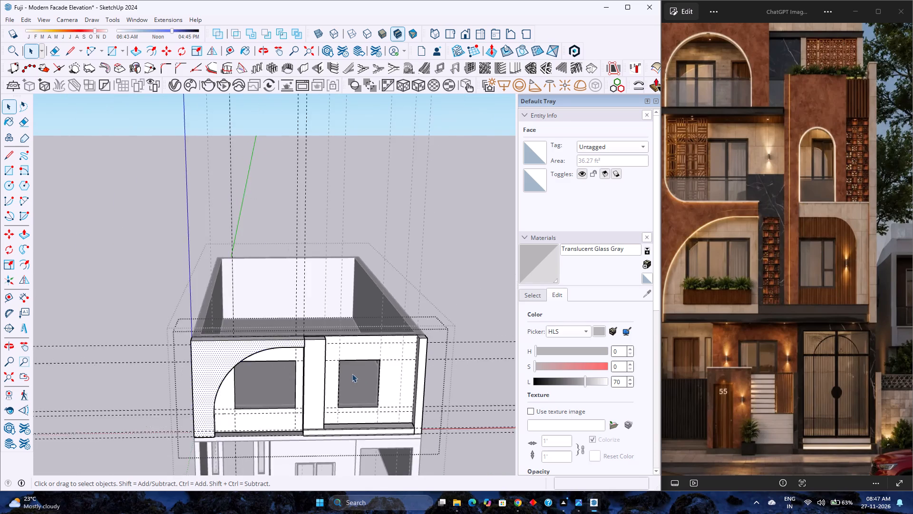
scroll(351, 374, "down", 5)
scroll(345, 423, "up", 15)
middle_click_drag(341, 401, 279, 411)
middle_click(279, 411)
scroll(281, 408, "down", 7)
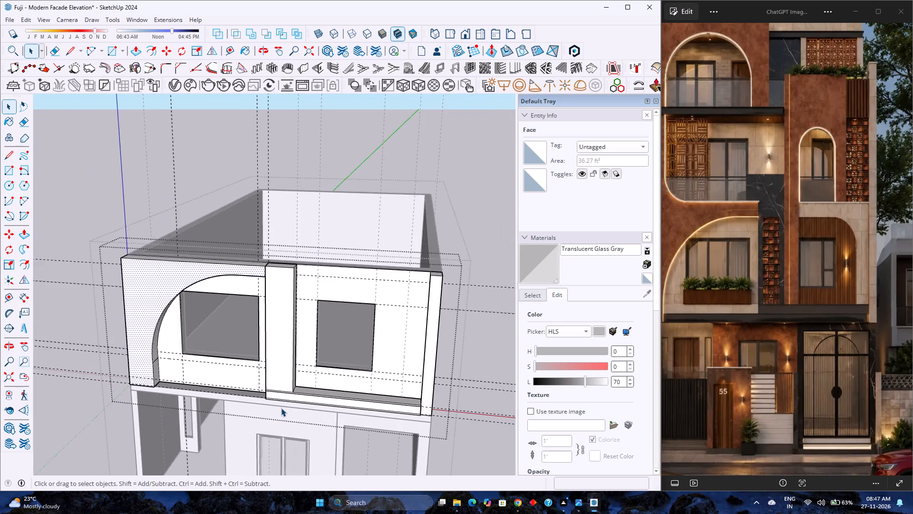
scroll(281, 408, "up", 5)
scroll(281, 408, "down", 2)
scroll(281, 408, "up", 5)
scroll(281, 408, "down", 4)
scroll(296, 405, "up", 1)
middle_click_drag(296, 406, 293, 411)
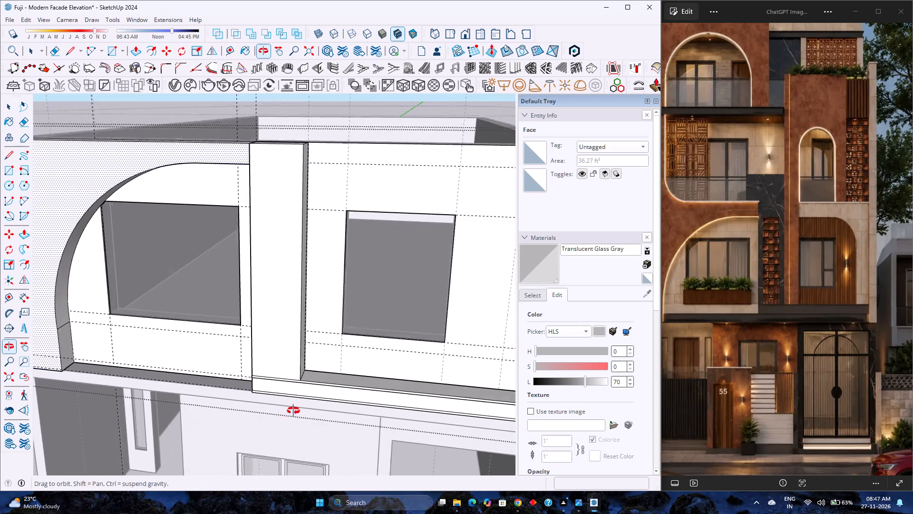
middle_click_drag(293, 411, 270, 431)
scroll(272, 425, "down", 4)
scroll(272, 425, "up", 4)
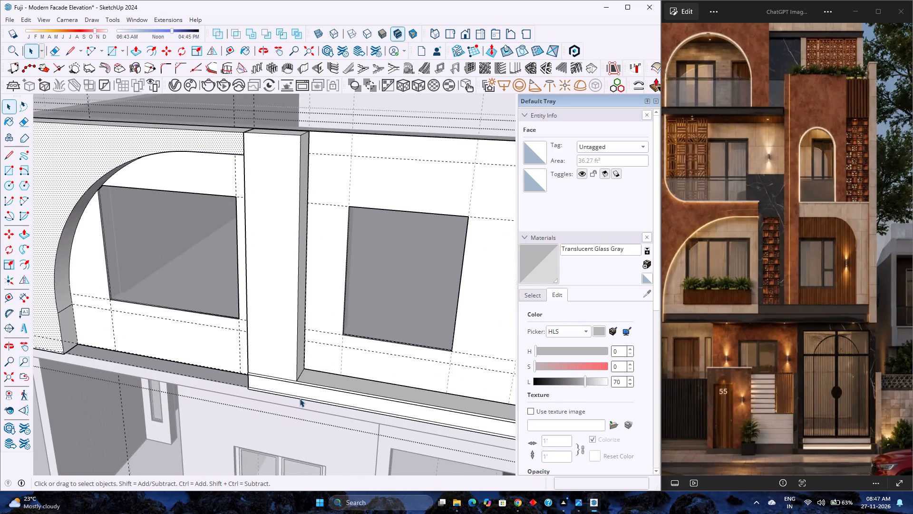
Draw a rectangle about 1'6" by 1' on the ledge behind the parapet band, between the pillar's side and the vertical guide.
left_click(118, 56)
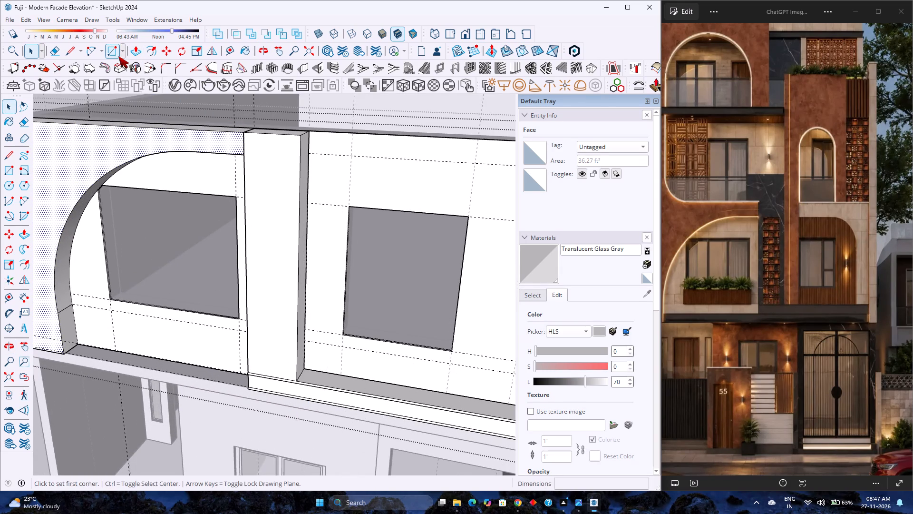
scroll(301, 320, "up", 7)
scroll(301, 320, "down", 4)
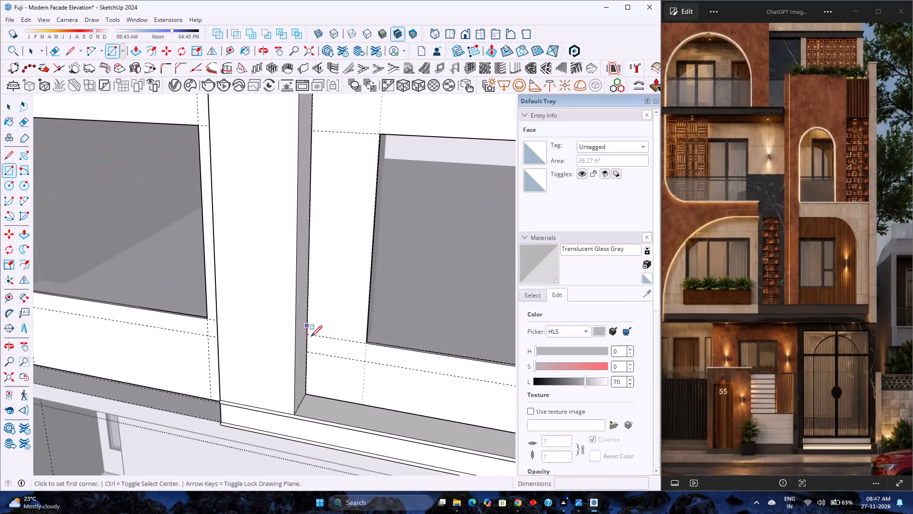
left_click(364, 402)
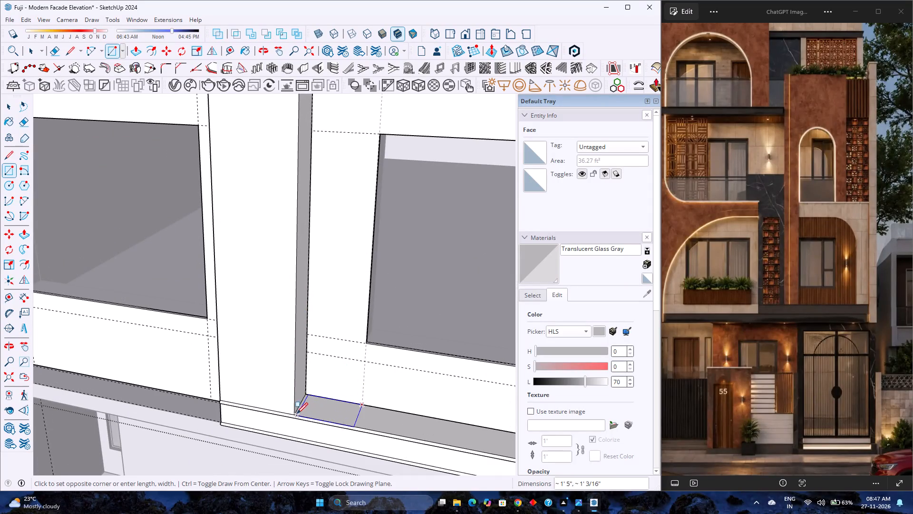
scroll(294, 414, "up", 12)
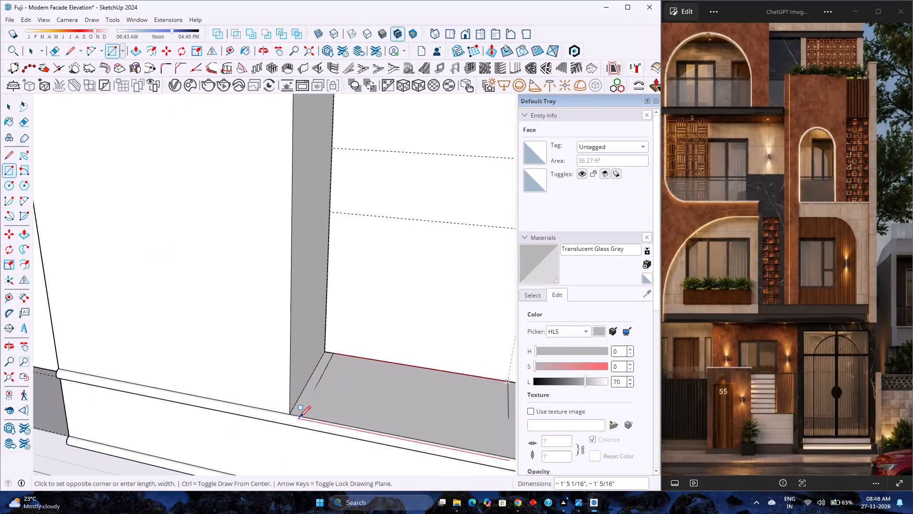
scroll(289, 414, "up", 4)
middle_click_drag(289, 414, 252, 472)
middle_click(252, 472)
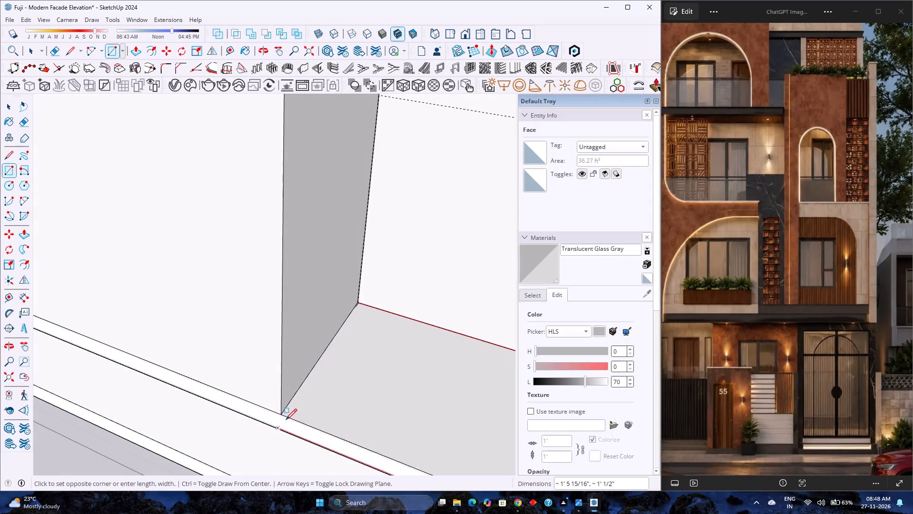
left_click(282, 412)
scroll(308, 385, "down", 9)
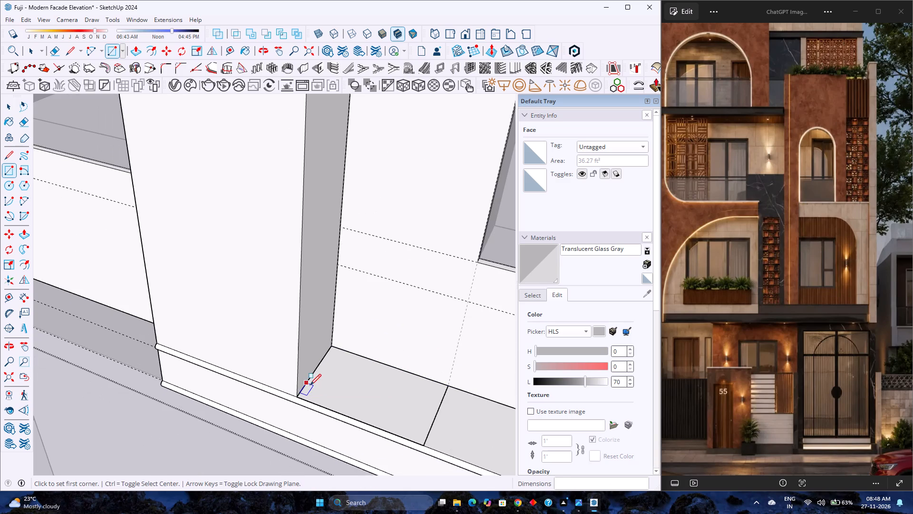
Group the new ledge rectangle together with its bounding edges.
key("space")
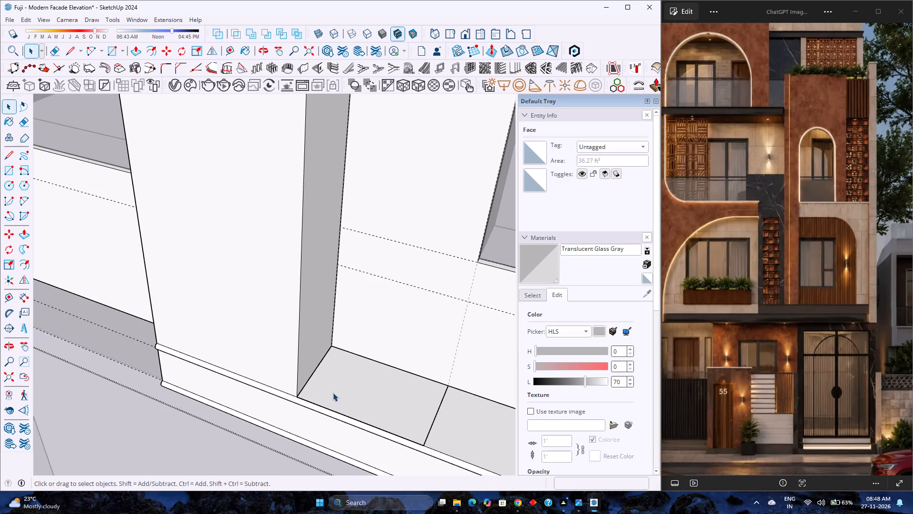
double_click(338, 389)
right_click(338, 389)
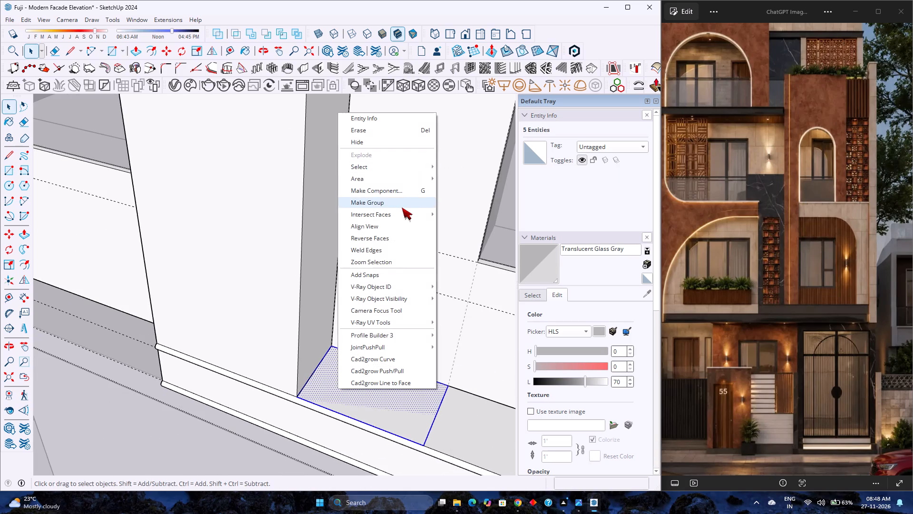
left_click(402, 208)
Push/Pull the grouped rectangle upward 9'3", level with the neighbouring pillar's top, and leave its group.
double_click(367, 370)
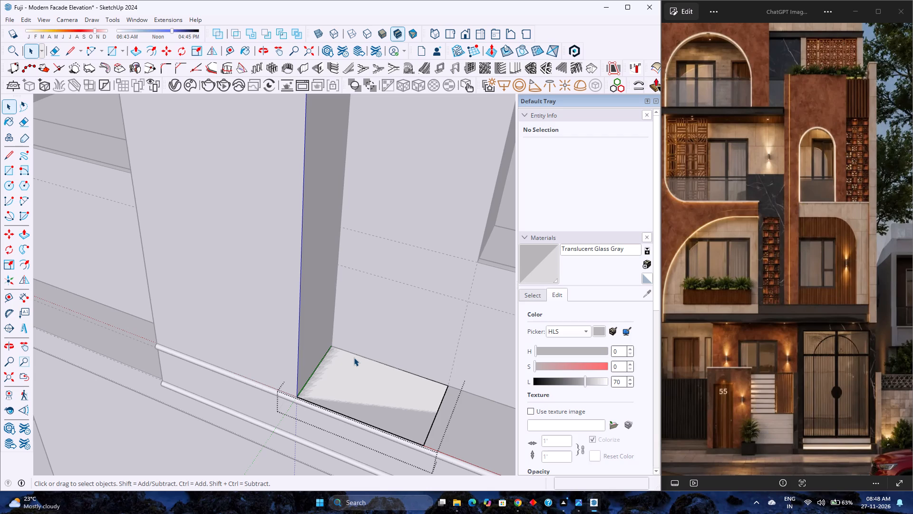
key("p")
left_click(343, 384)
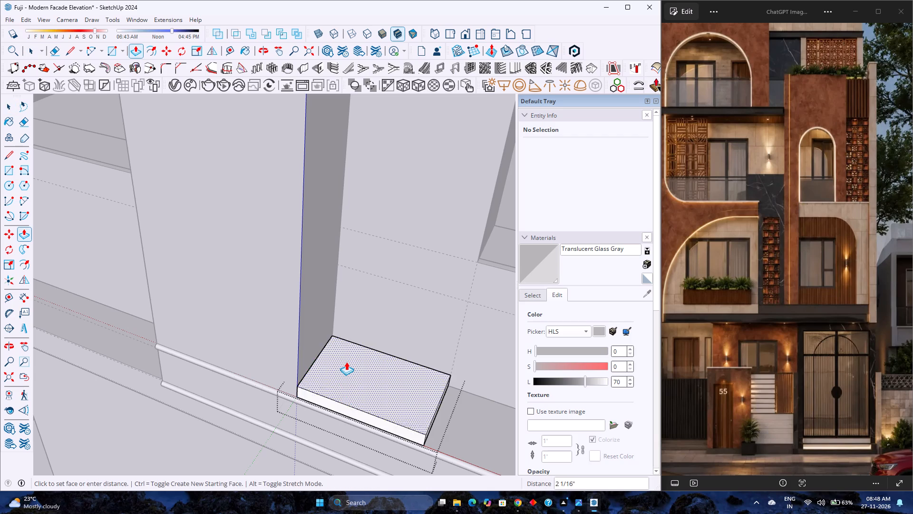
scroll(347, 360, "down", 14)
scroll(348, 321, "down", 4)
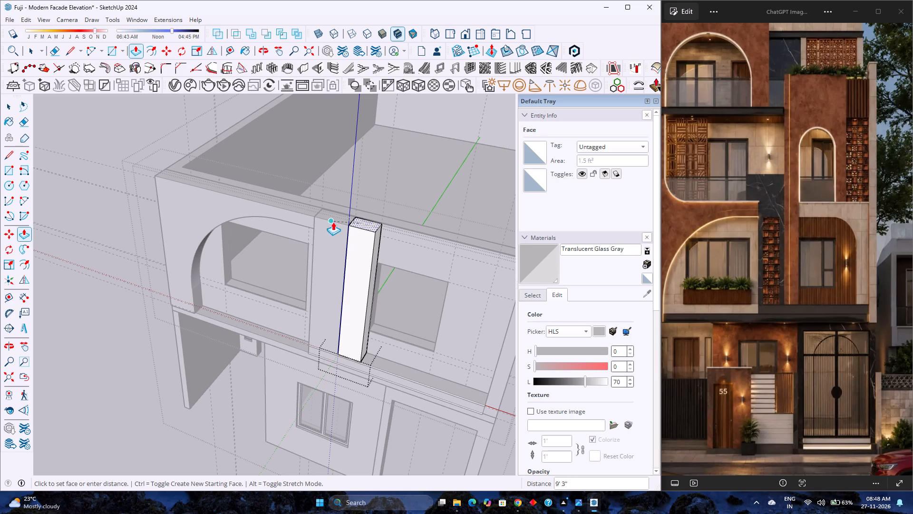
left_click(316, 222)
scroll(379, 264, "up", 6)
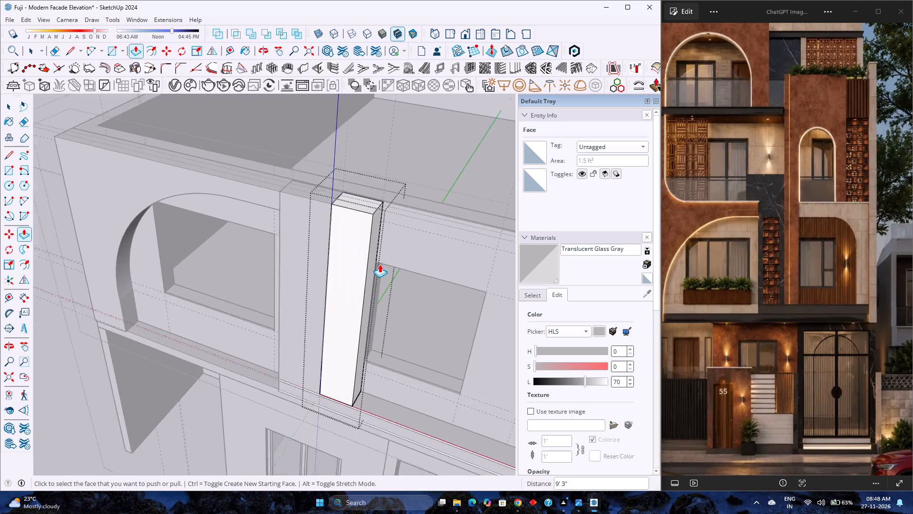
scroll(379, 264, "up", 4)
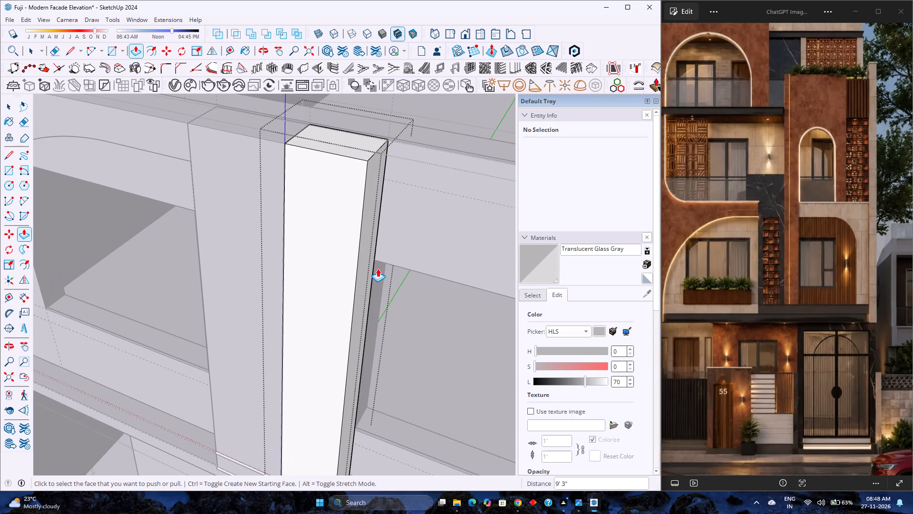
scroll(264, 277, "down", 2)
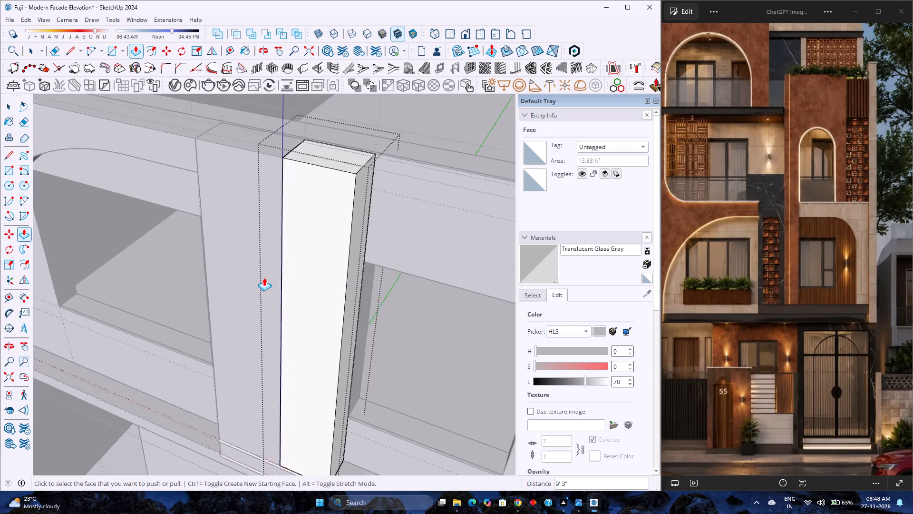
scroll(264, 277, "down", 6)
scroll(256, 326, "up", 3)
middle_click_drag(256, 326, 318, 289)
middle_click(318, 289)
scroll(318, 289, "down", 7)
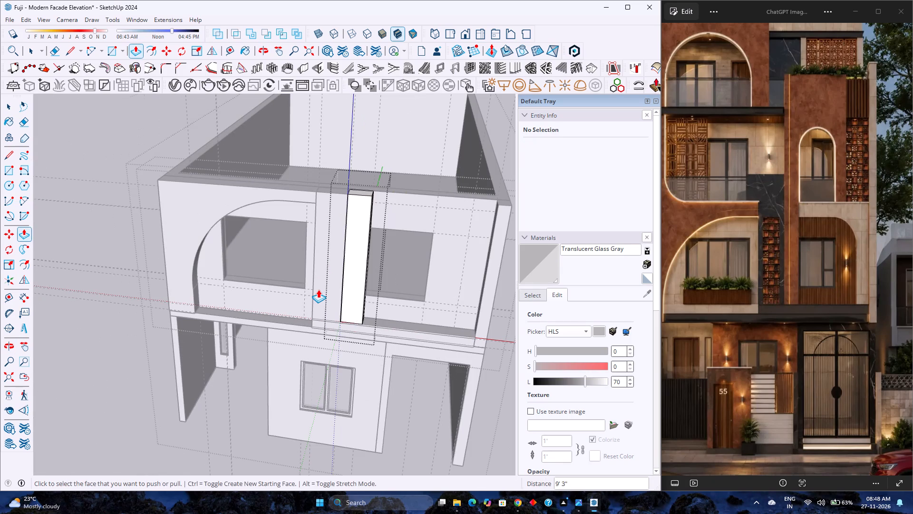
key("Escape")
key("space")
key("Escape")
Examine the upper-floor facade from several angles, checking the two adjoining pillars and the window bay beside them.
scroll(317, 289, "down", 4)
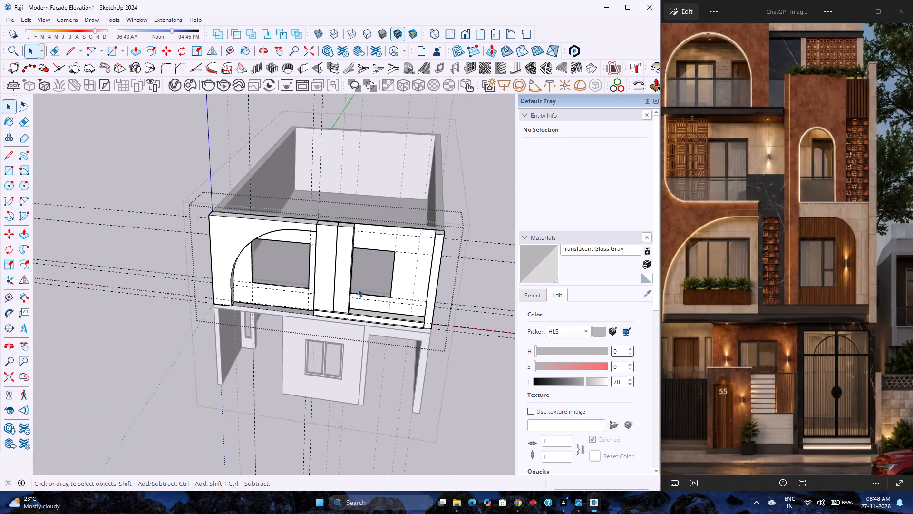
scroll(355, 282, "down", 3)
middle_click_drag(355, 281, 340, 317, "shift")
middle_click(340, 317)
middle_click_drag(330, 325, 421, 260)
middle_click(421, 260)
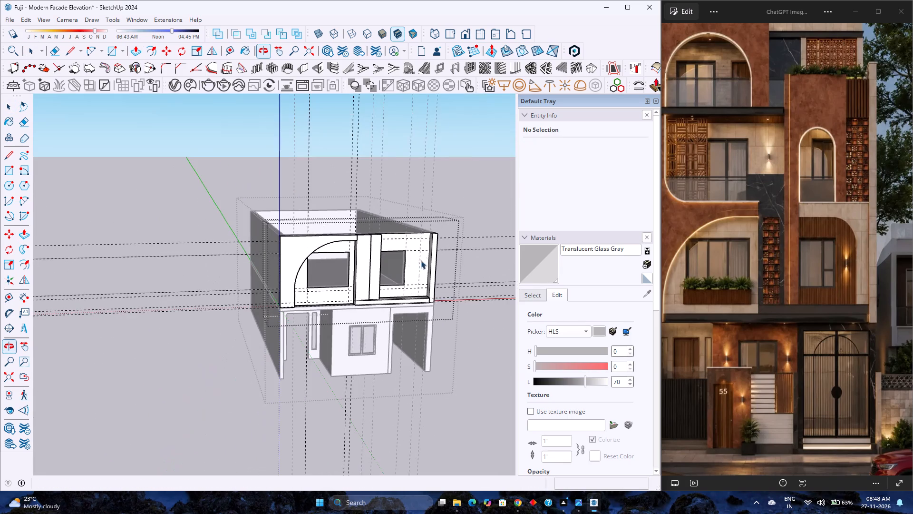
scroll(357, 291, "up", 5)
scroll(326, 319, "down", 3)
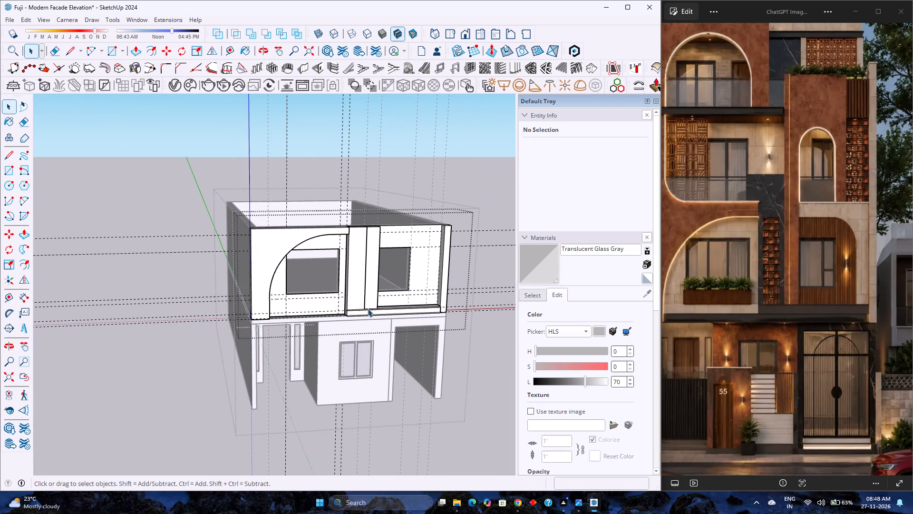
scroll(399, 309, "up", 4)
middle_click_drag(407, 312, 364, 317)
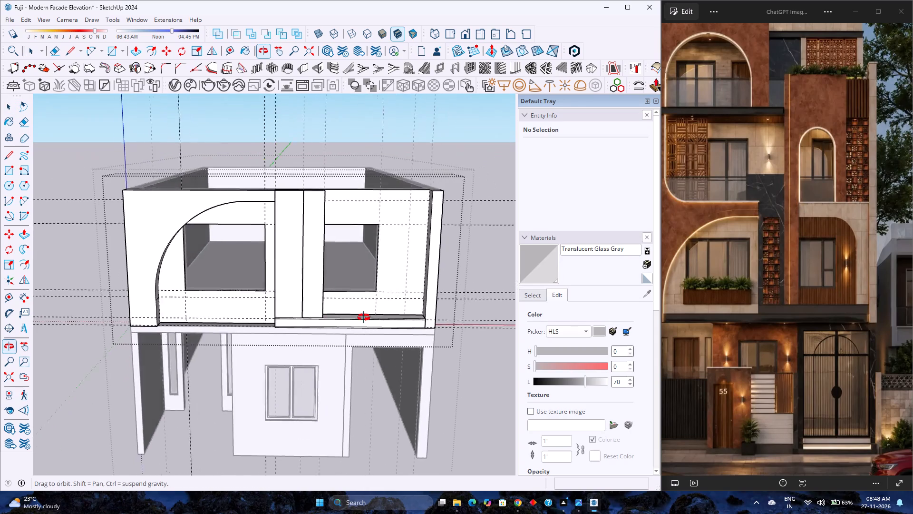
middle_click_drag(364, 317, 306, 319)
scroll(349, 316, "up", 4)
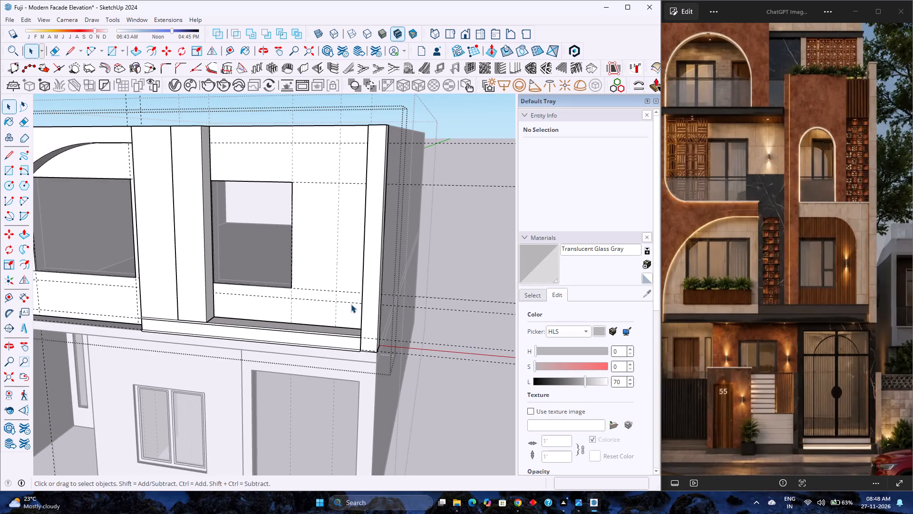
scroll(350, 279, "up", 3)
scroll(350, 279, "down", 6)
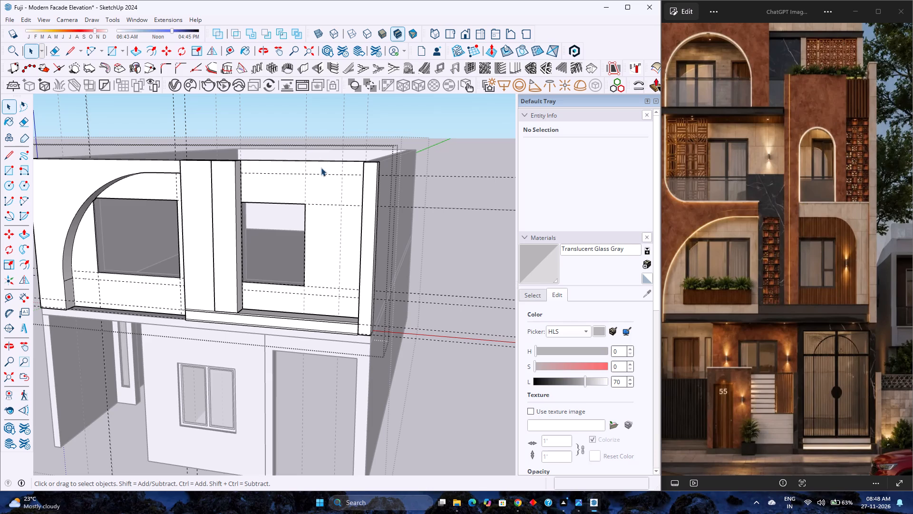
scroll(311, 227, "up", 3)
scroll(311, 227, "down", 1)
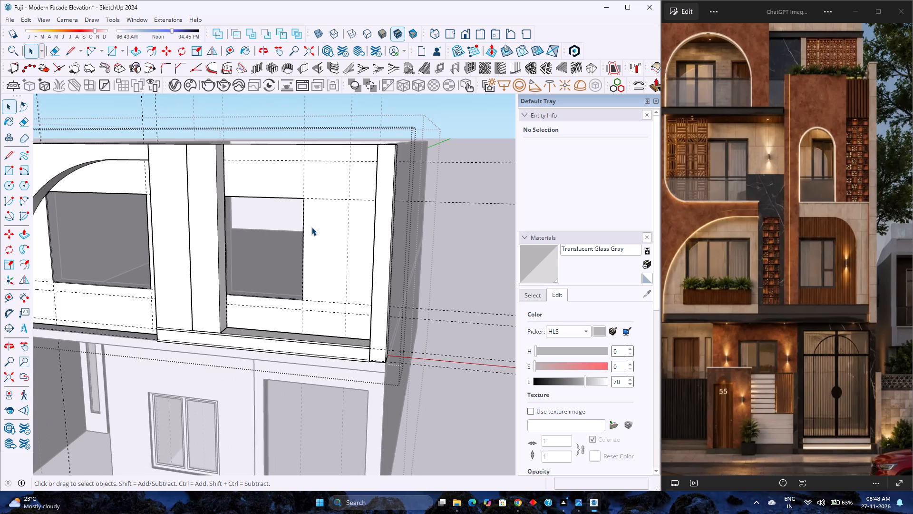
Place a horizontal guide 2' below the upper guide across the window bay beside the second pillar.
middle_click_drag(311, 227, 367, 254)
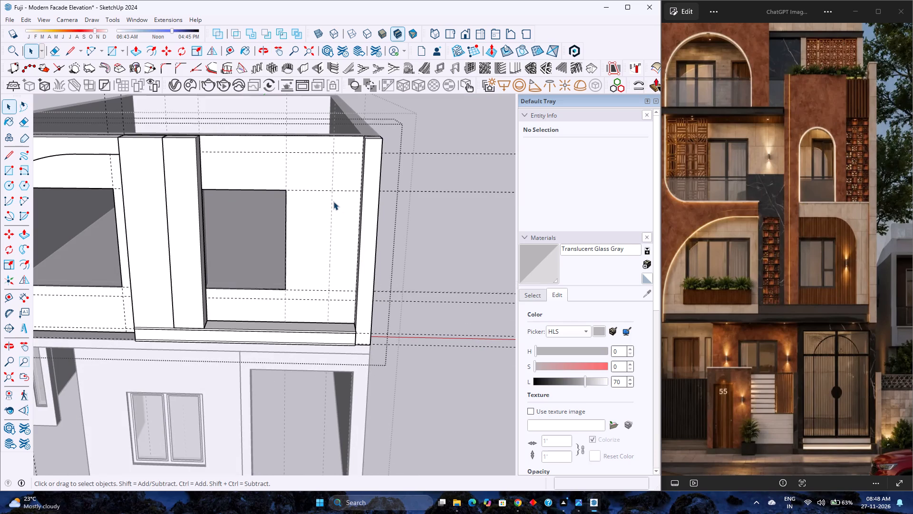
scroll(332, 201, "up", 2)
scroll(324, 192, "up", 1, "shift")
middle_click_drag(324, 192, 375, 267, "shift")
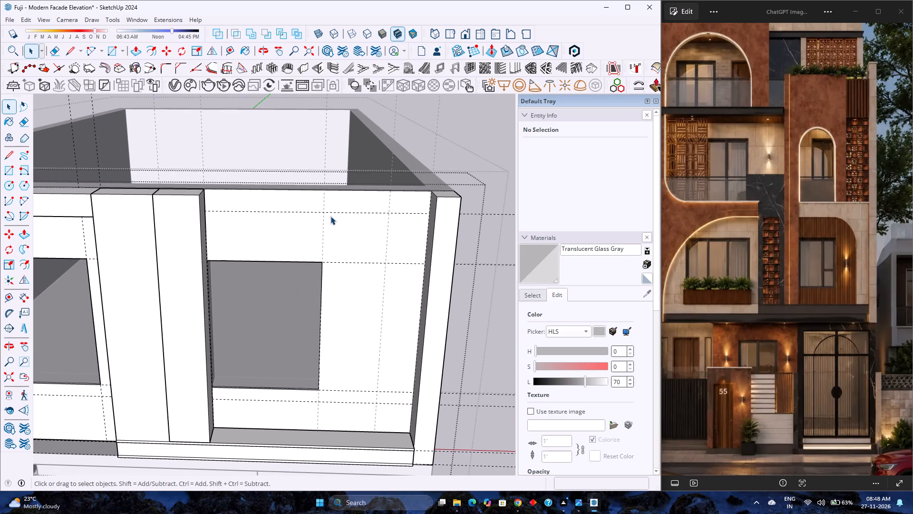
left_click(330, 212)
left_click(236, 52)
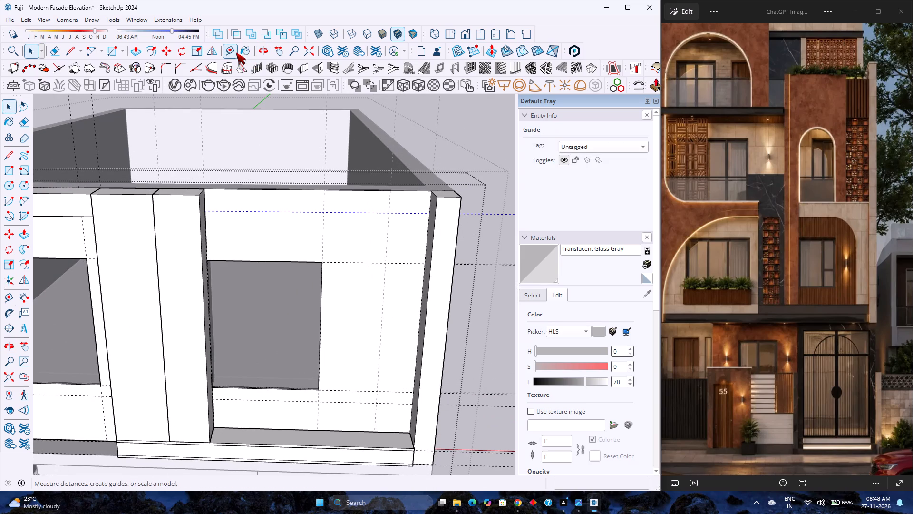
left_click(359, 216)
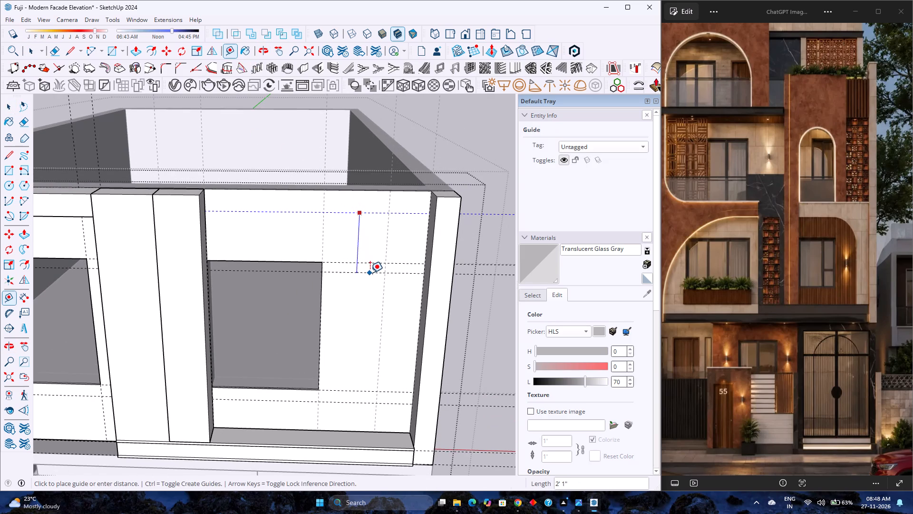
key("2")
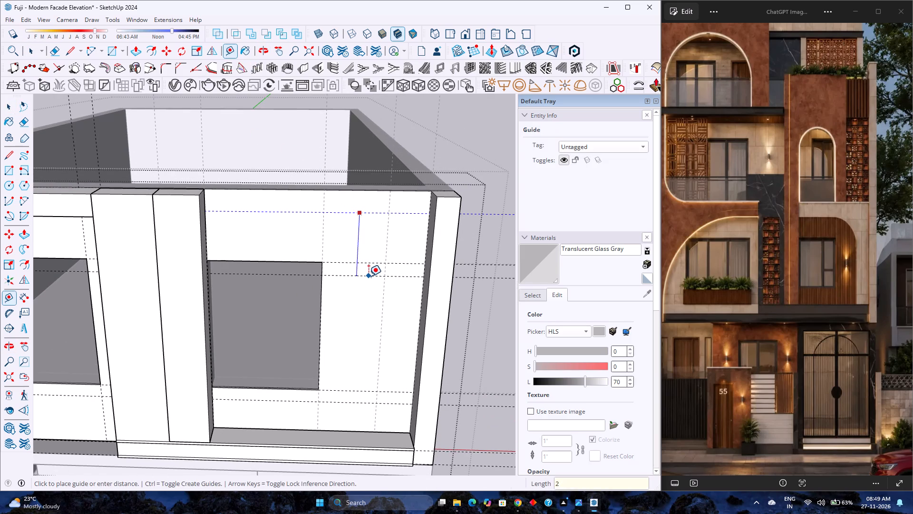
key("apostrophe")
key("Return")
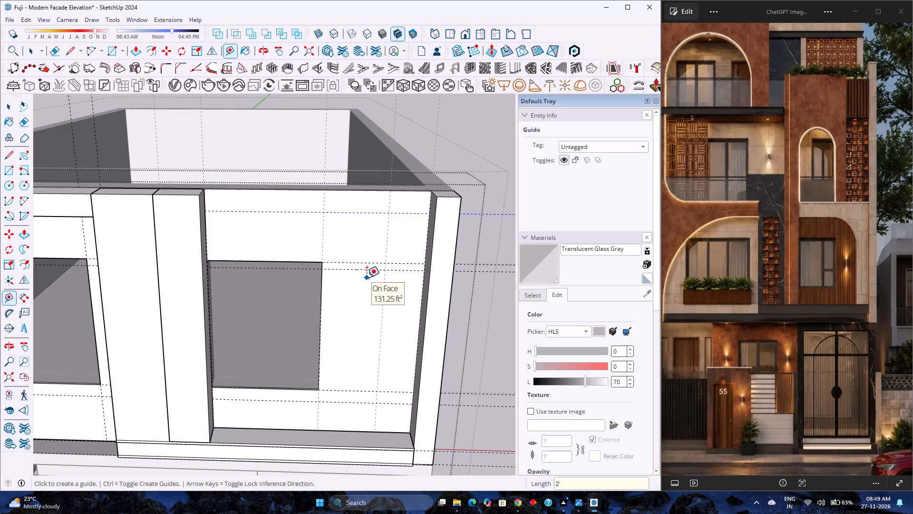
Draw a 4' line along the bay's upper guide from the pillar's side to the vertical guide at the window edge.
key("a")
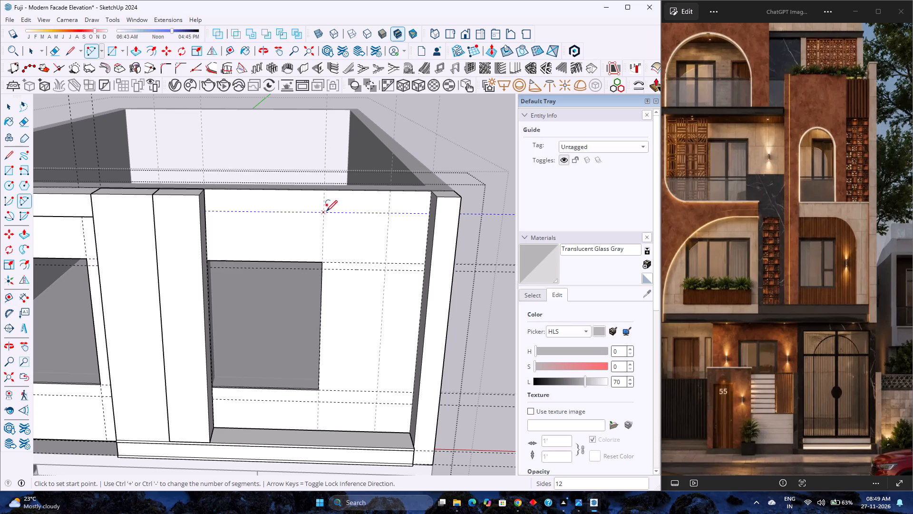
key("l")
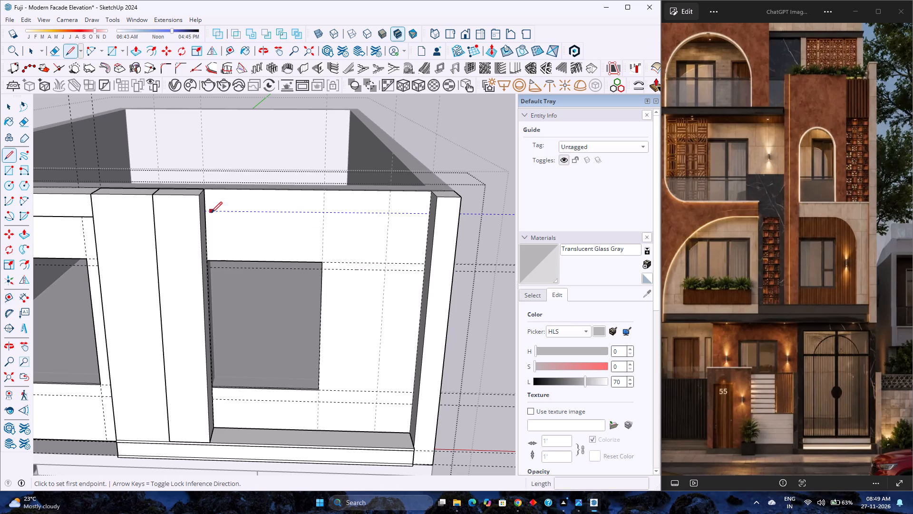
left_click(205, 213)
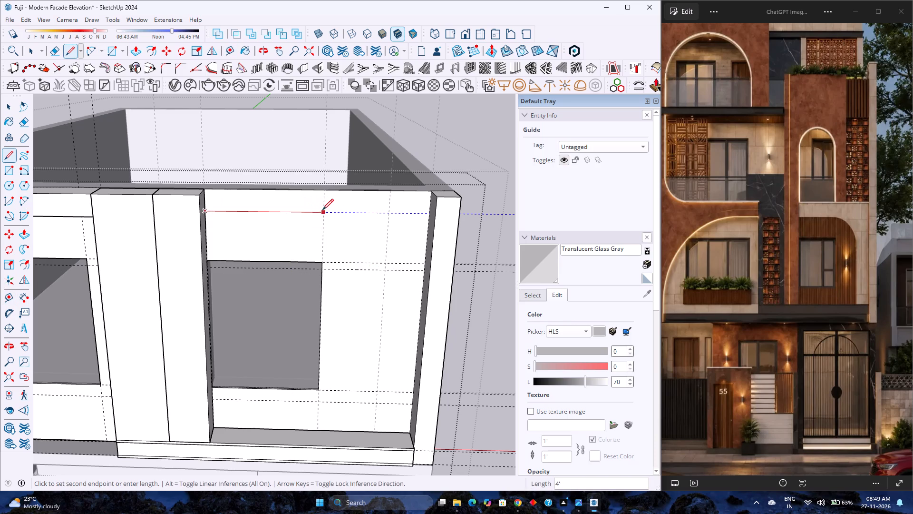
left_click(324, 210)
Draw a tangent arc from the line's end down to the outer vertical guide at the new horizontal guide.
key("a")
left_click(325, 210)
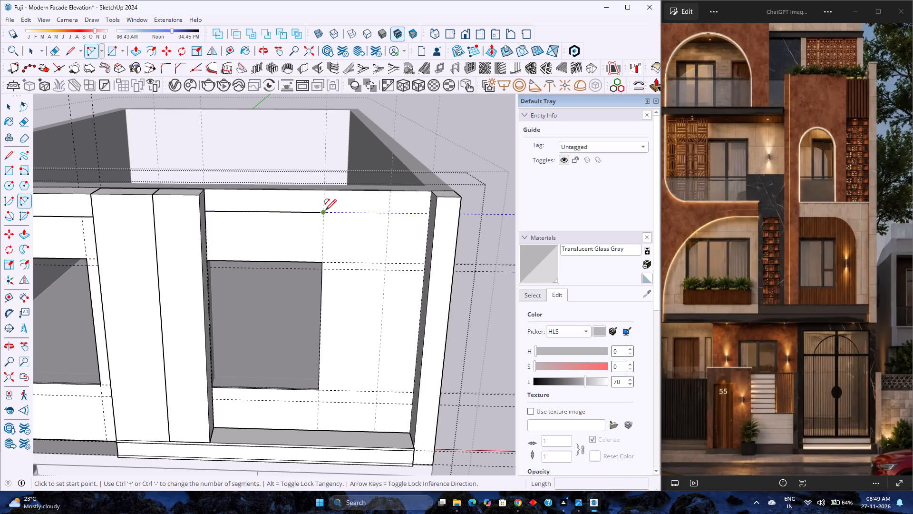
scroll(383, 289, "up", 3)
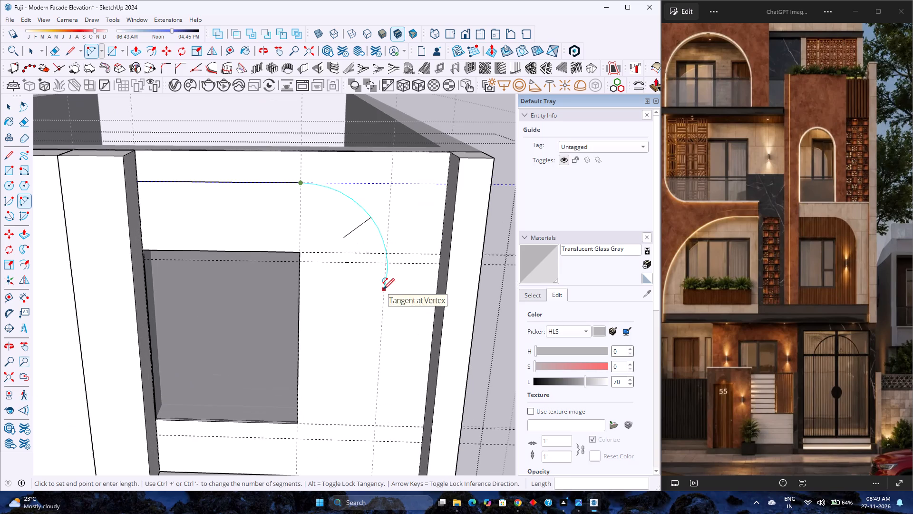
double_click(386, 264)
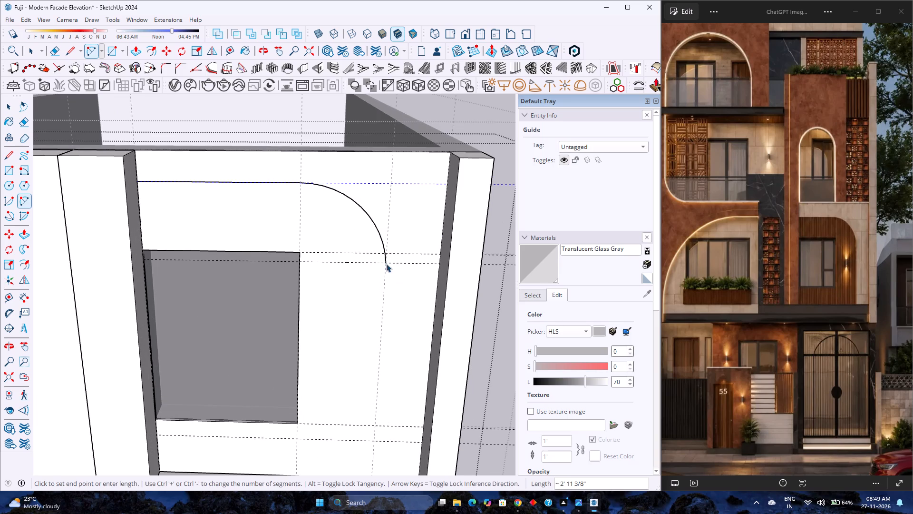
Set the corner arc to 40 segments.
key("space")
left_click(379, 233)
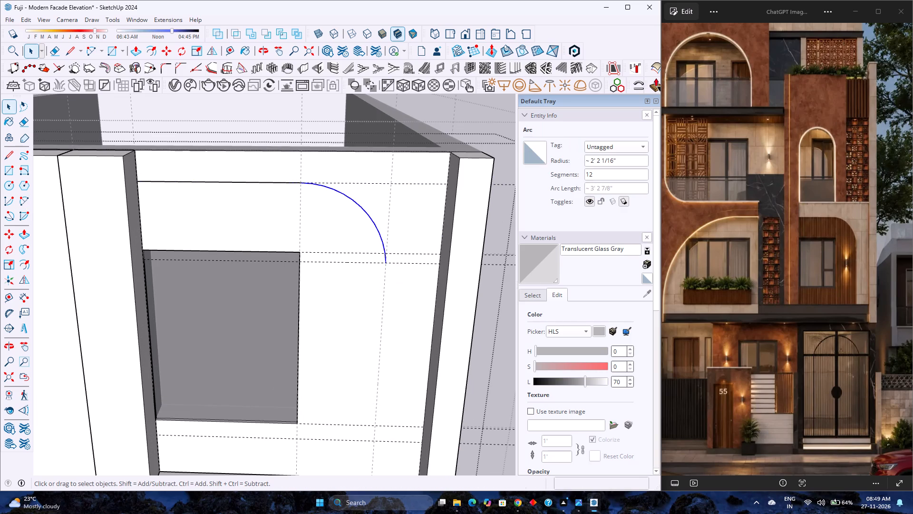
double_click(595, 179)
key("4")
key("0")
key("Return")
Draw a vertical line about 6'6" long from the arc's lower end down to the ledge.
key("l")
key("l")
left_click(385, 270)
key("l")
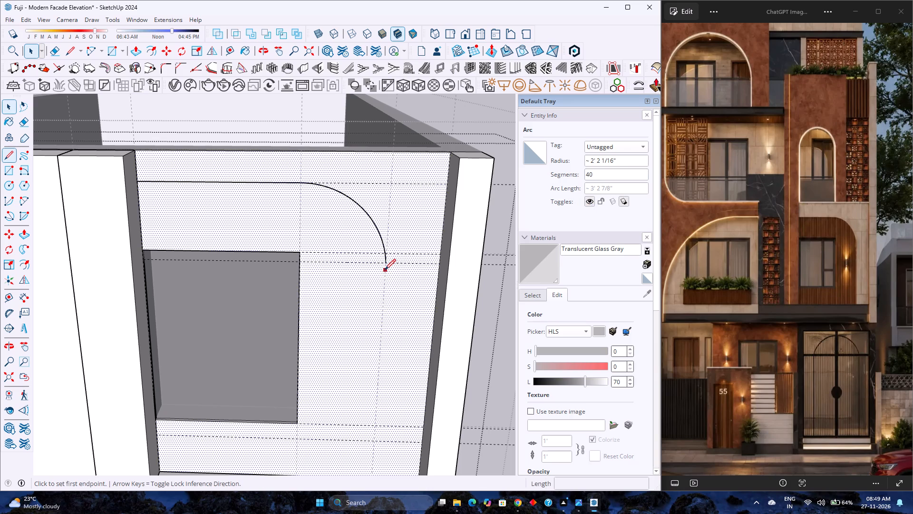
left_click(386, 263)
scroll(370, 302, "down", 4)
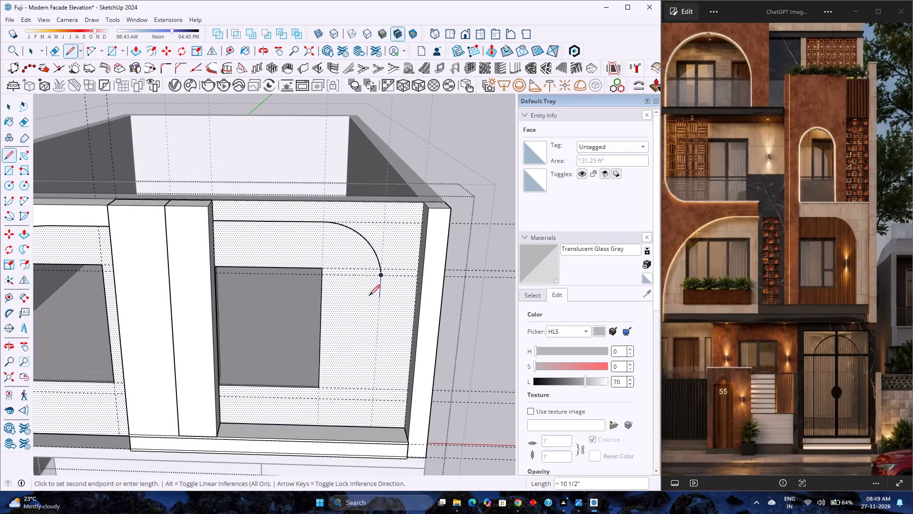
left_click(376, 426)
key("Escape")
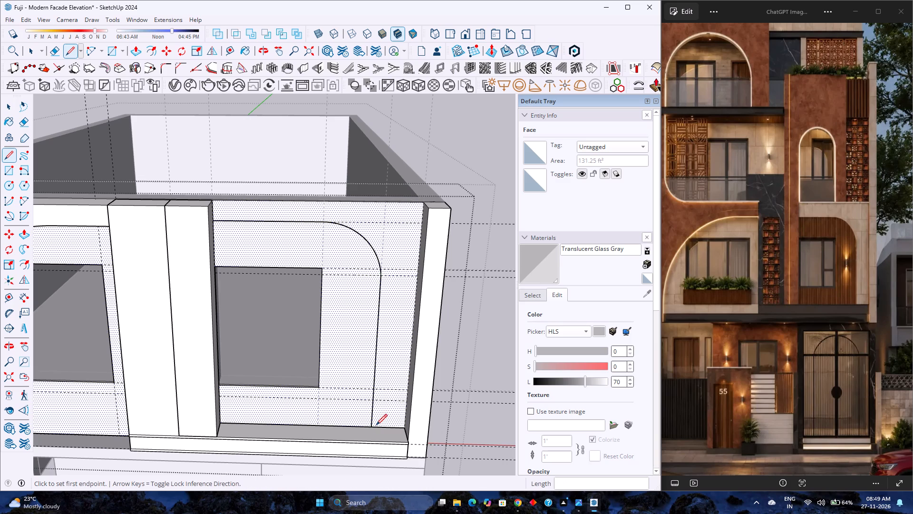
Close the border outline with a short vertical line beside the pillar and a 1'4" line along the ledge to the side wall.
left_click(215, 220)
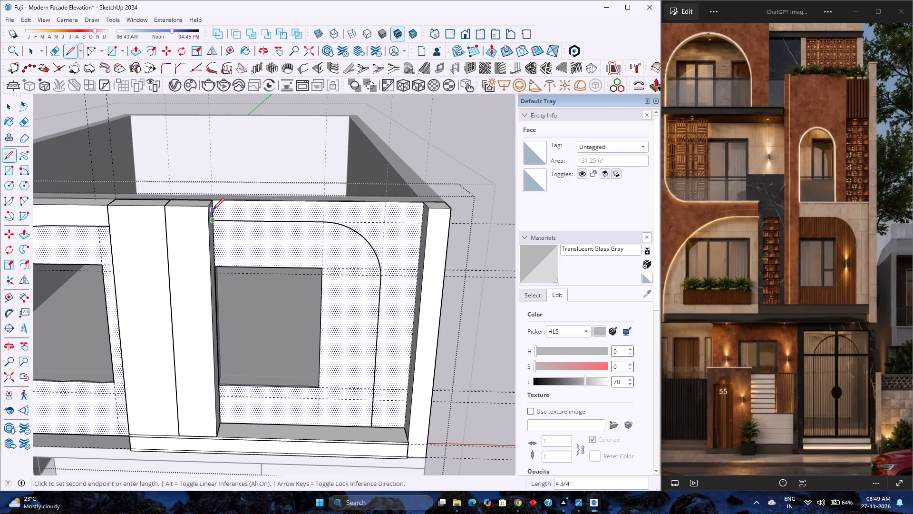
left_click(214, 201)
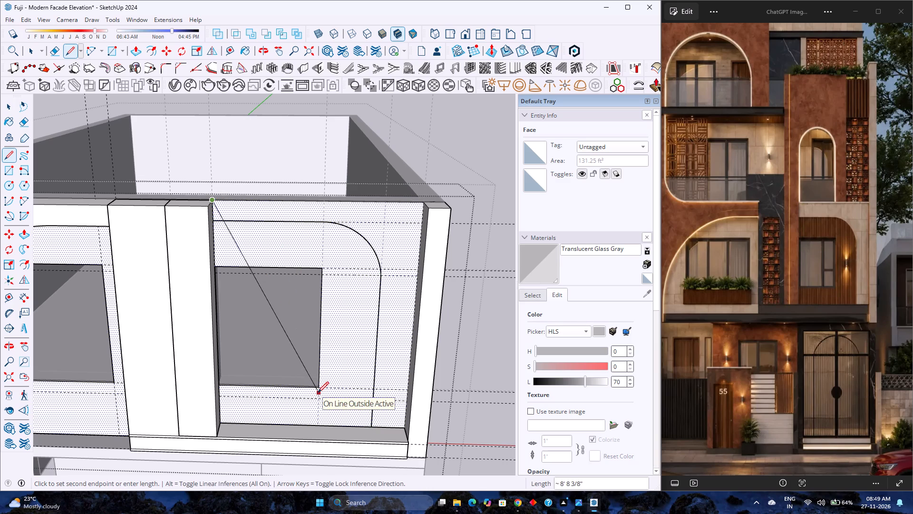
key("Escape")
left_click(374, 425)
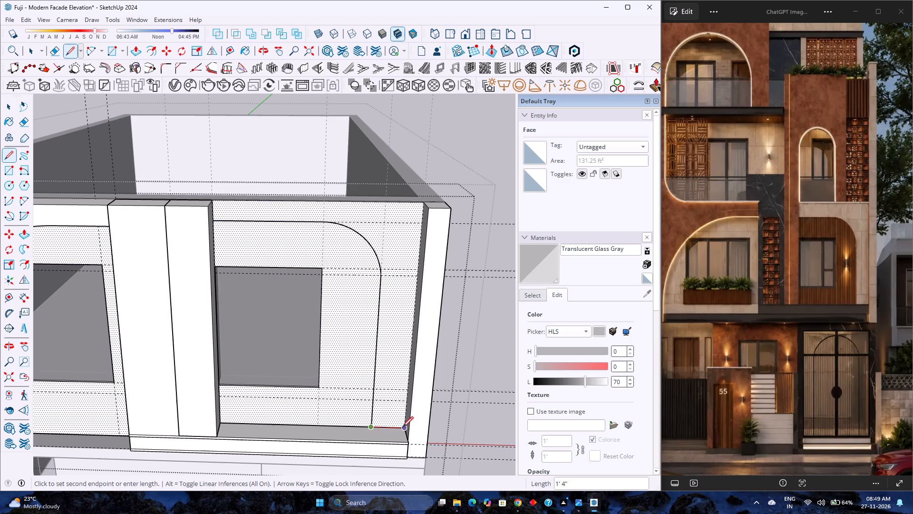
left_click(406, 426)
key("space")
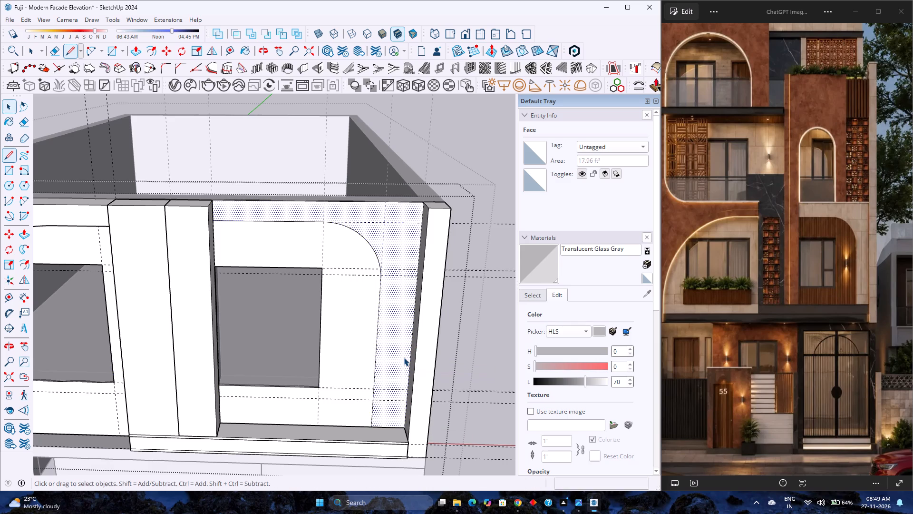
Copy the curved border face around the window bay, with its edges, 10' outward along the red axis.
left_click(404, 357)
scroll(400, 357, "down", 4)
left_click(400, 357)
scroll(400, 357, "down", 4)
scroll(413, 387, "up", 3)
scroll(385, 268, "up", 5)
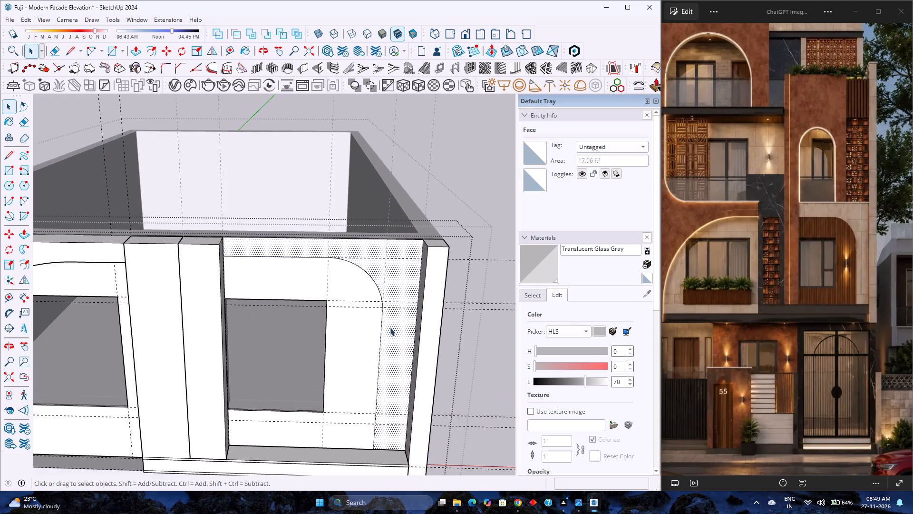
middle_click_drag(389, 328, 293, 413)
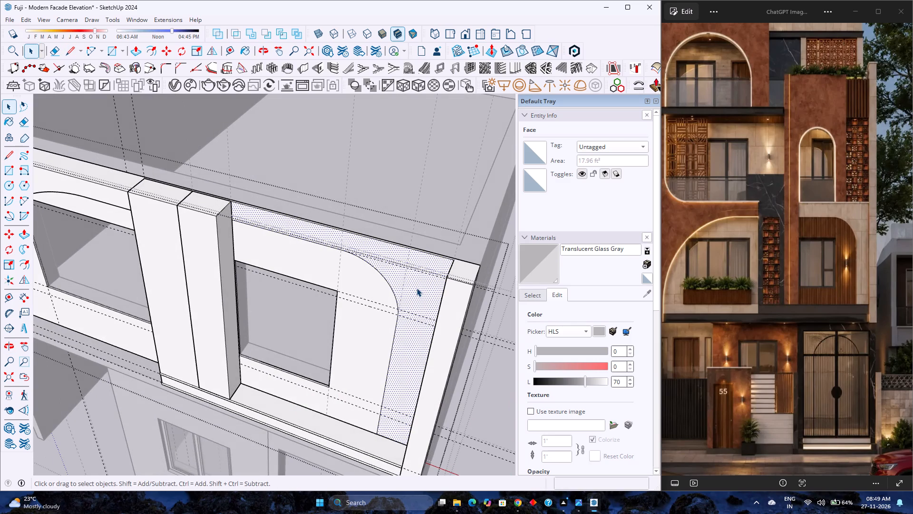
right_click(417, 288)
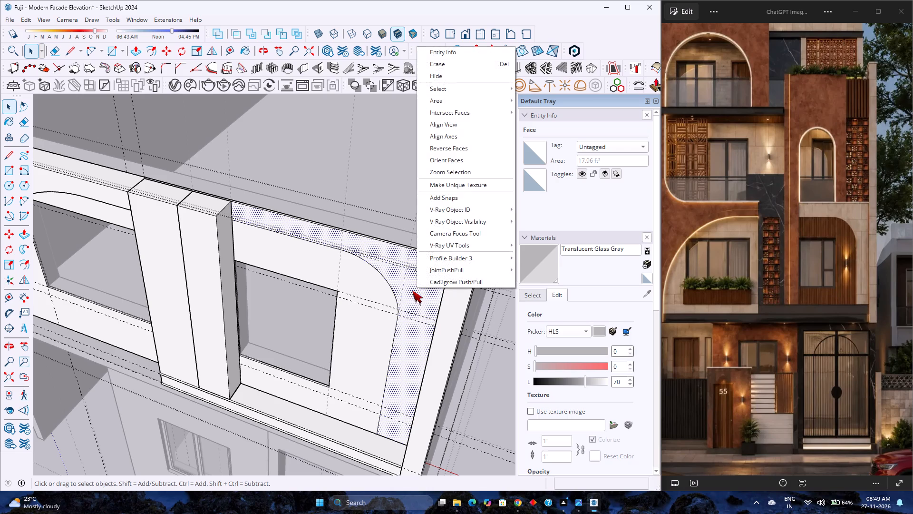
left_click(414, 313)
double_click(414, 297)
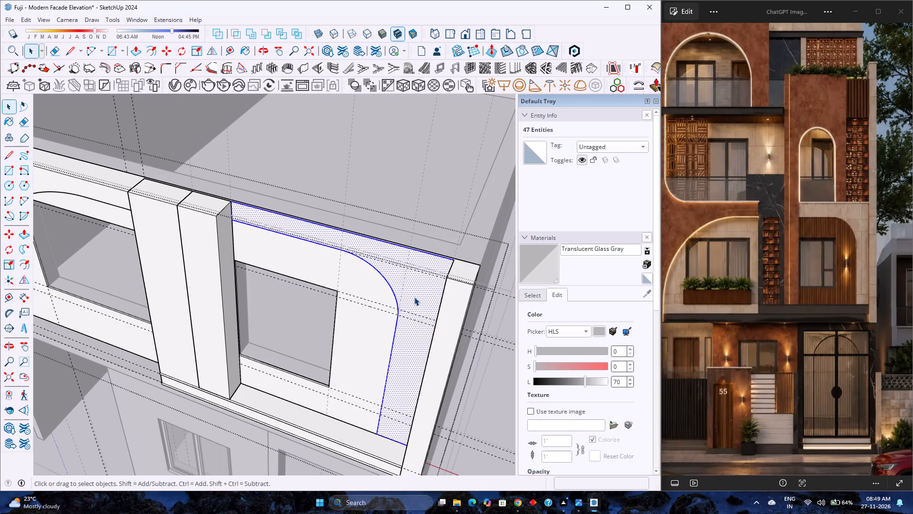
key("m")
left_click(375, 434)
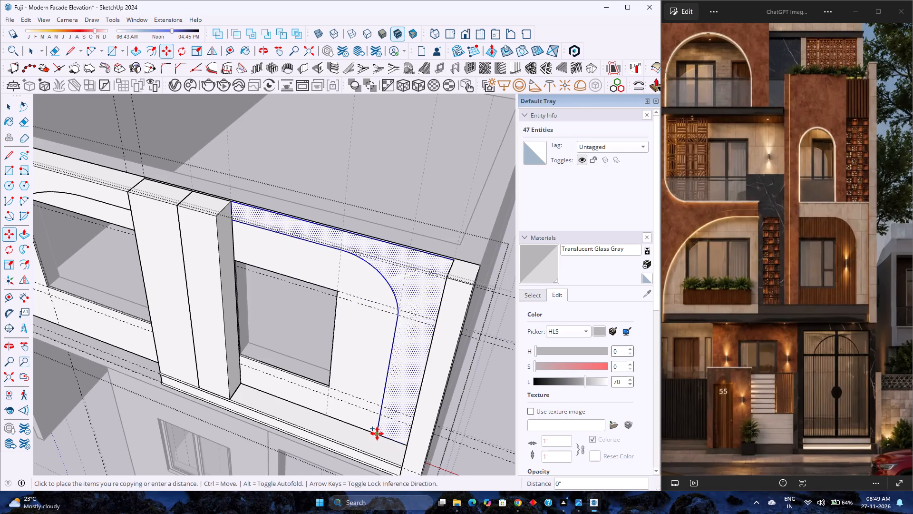
scroll(377, 434, "down", 8)
scroll(432, 447, "down", 4)
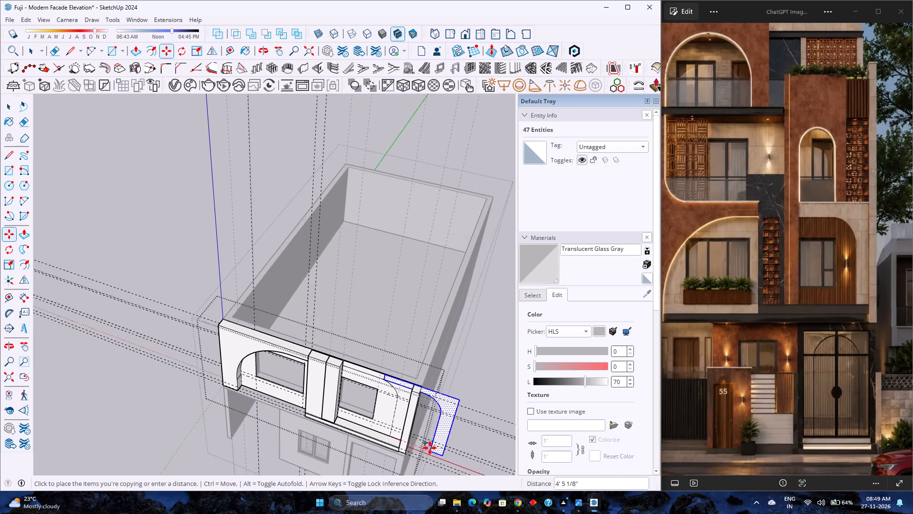
middle_click_drag(419, 439, 347, 347, "shift")
key("Right")
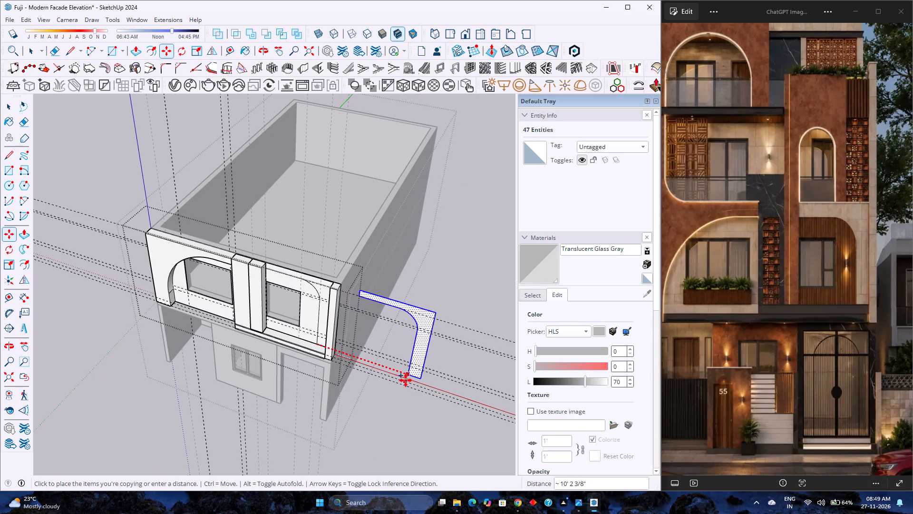
type("10'")
key("Return")
Group the copied curved border face and its edges.
scroll(388, 366, "up", 4)
right_click(434, 335)
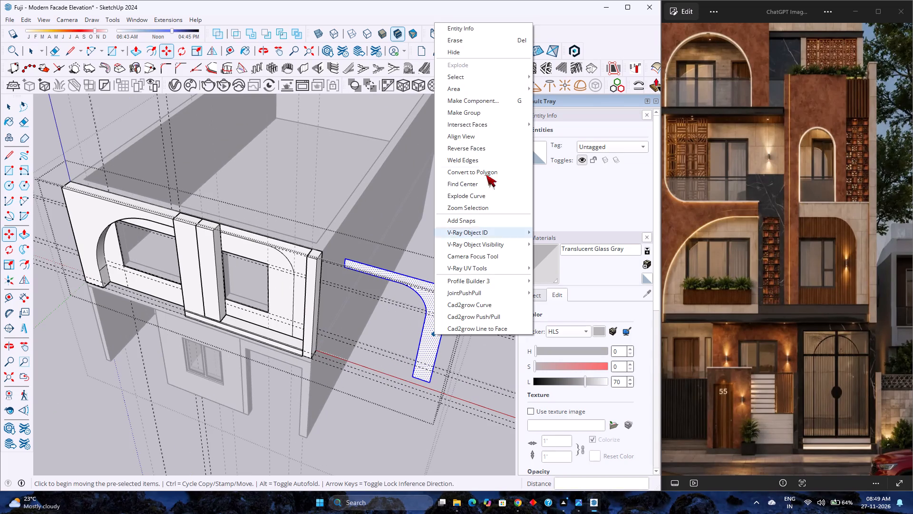
left_click(479, 114)
Delete the original border's inner vertical line, corner arc and horizontal upper line from the wall around the window bay.
scroll(306, 268, "up", 3)
middle_click_drag(281, 287, 340, 278)
key("e")
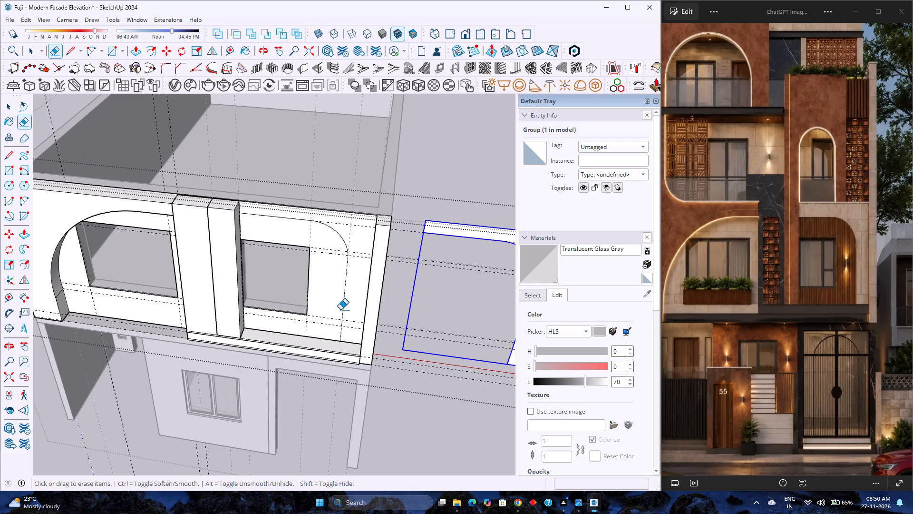
key("space")
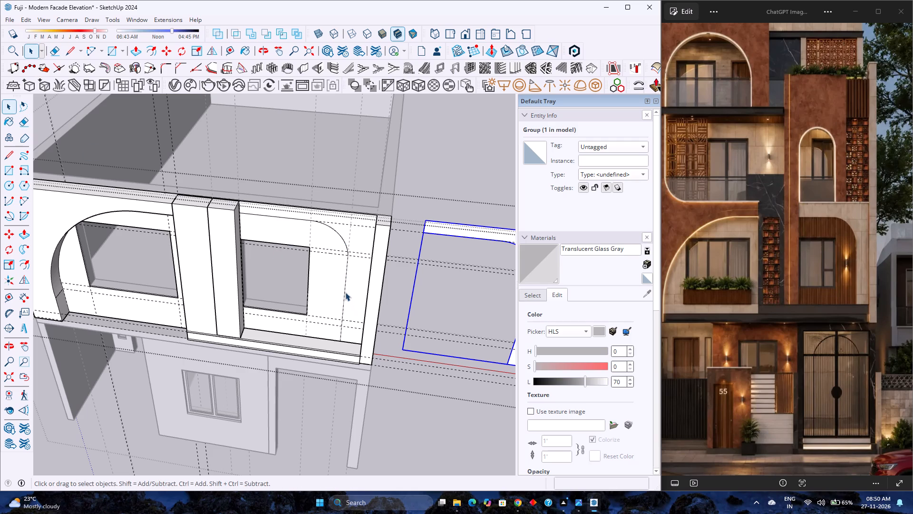
left_click(345, 292)
key("Delete")
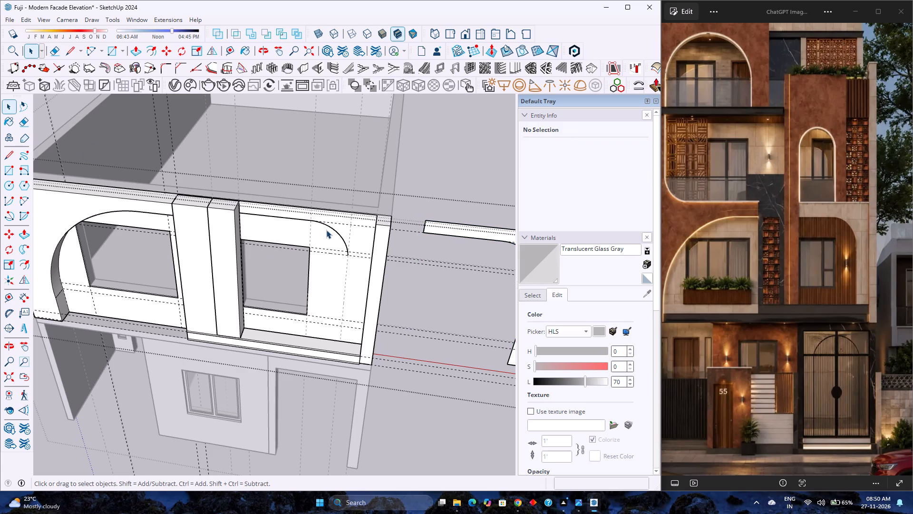
left_click(333, 229)
key("Delete")
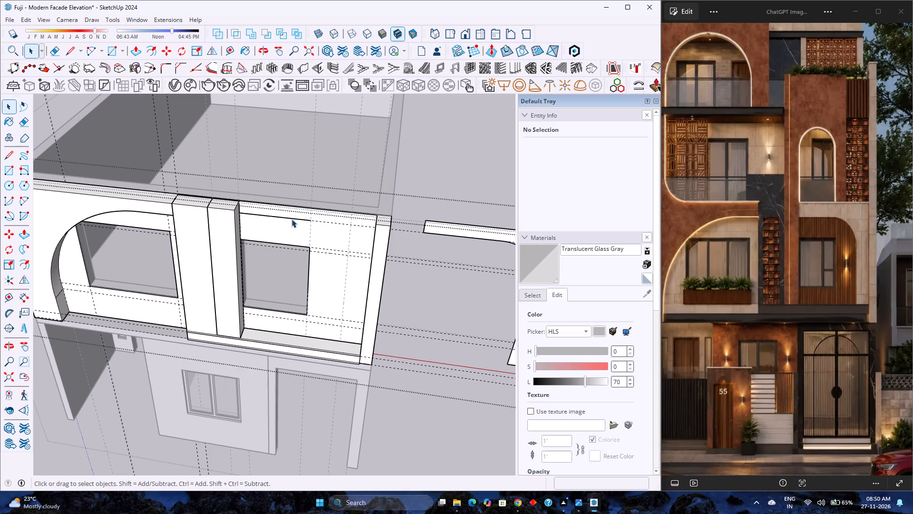
left_click(291, 219)
key("Delete")
Delete the leftover short border edge beside the pillar and the border line along the ledge.
scroll(242, 212, "up", 1)
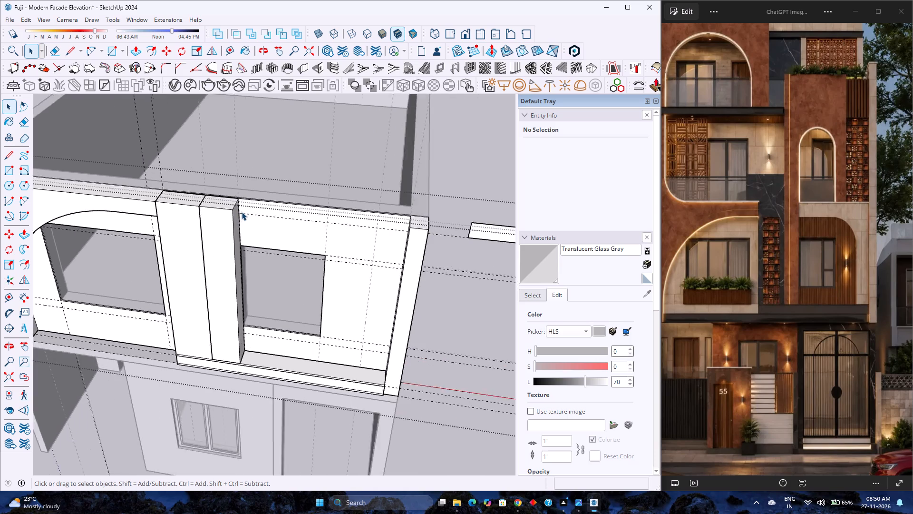
scroll(242, 212, "up", 7)
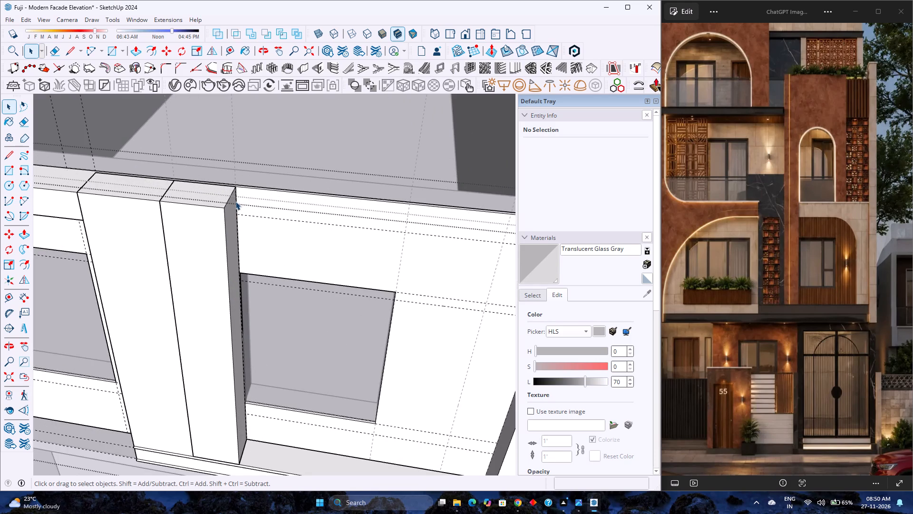
left_click(235, 200)
key("Delete")
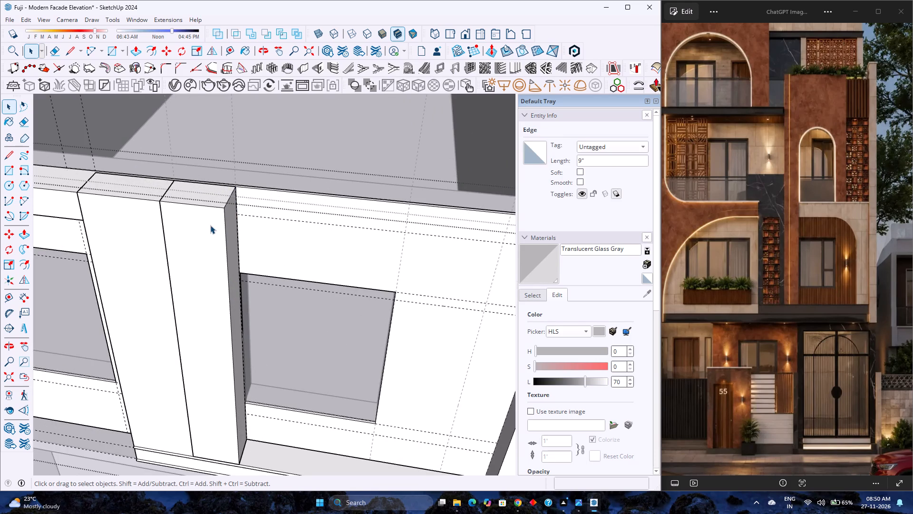
scroll(209, 226, "down", 4)
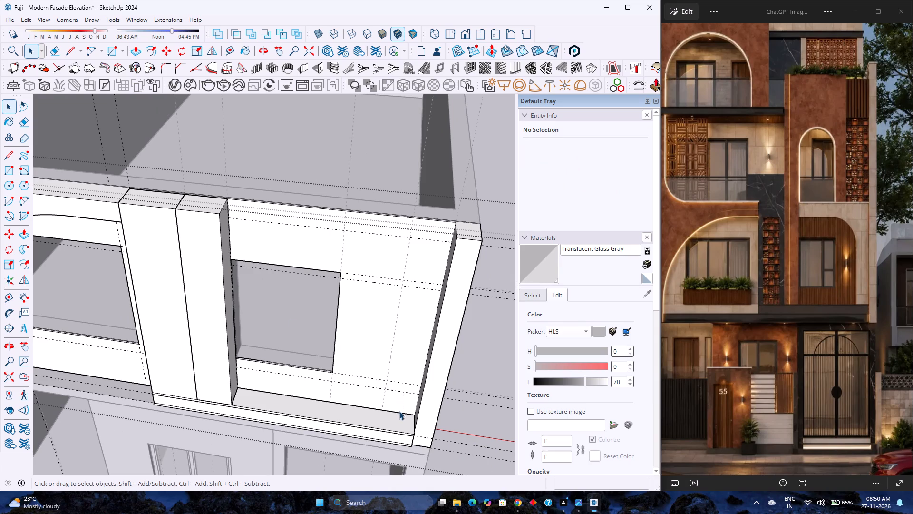
left_click(399, 411)
key("Delete")
scroll(324, 341, "down", 5)
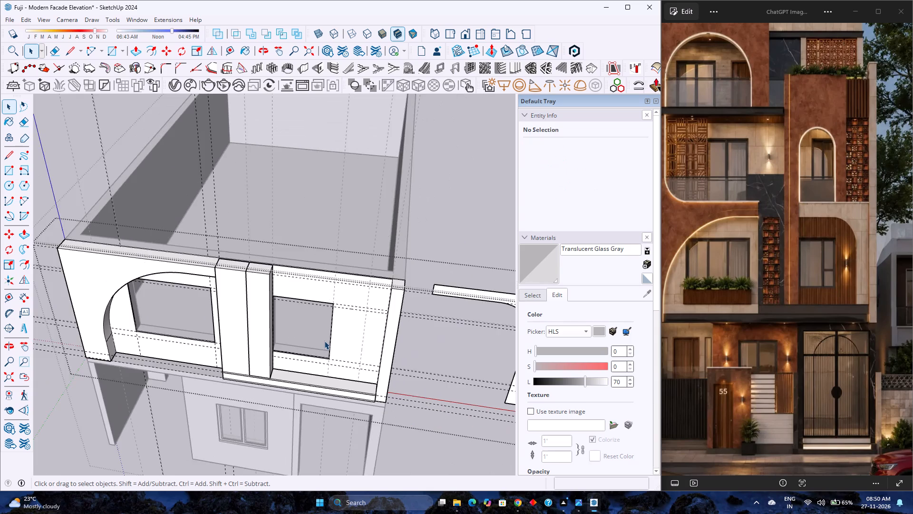
scroll(324, 341, "down", 3)
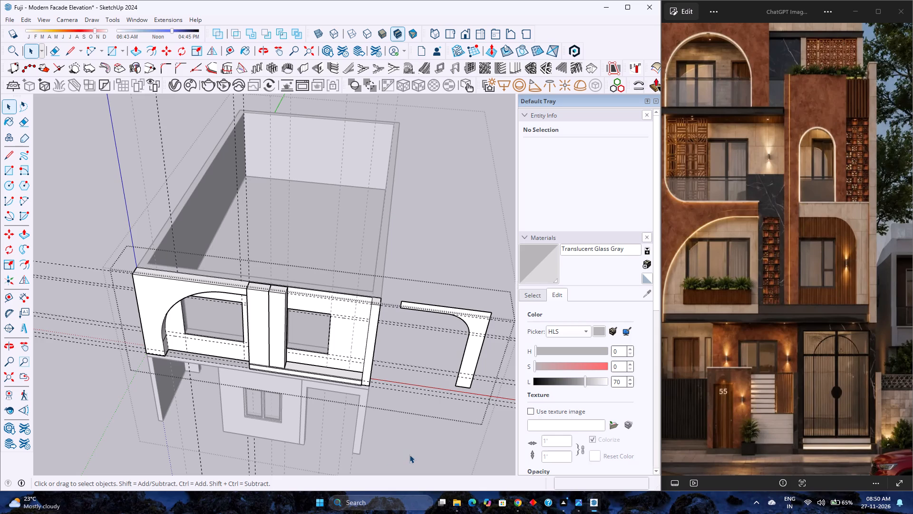
Move the curved border group back into the window bay, snapping its lower outer corner to the side wall's inner corner at the ledge.
left_click(466, 354)
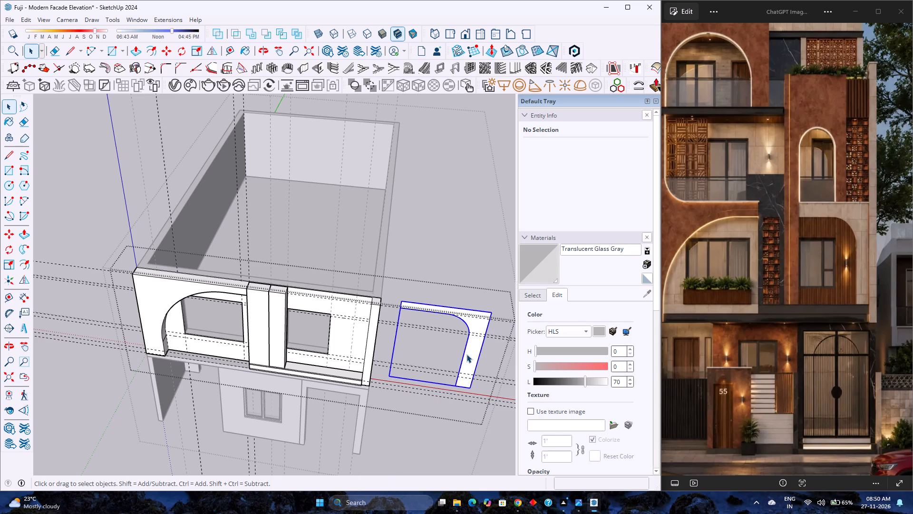
key("m")
scroll(477, 389, "up", 6)
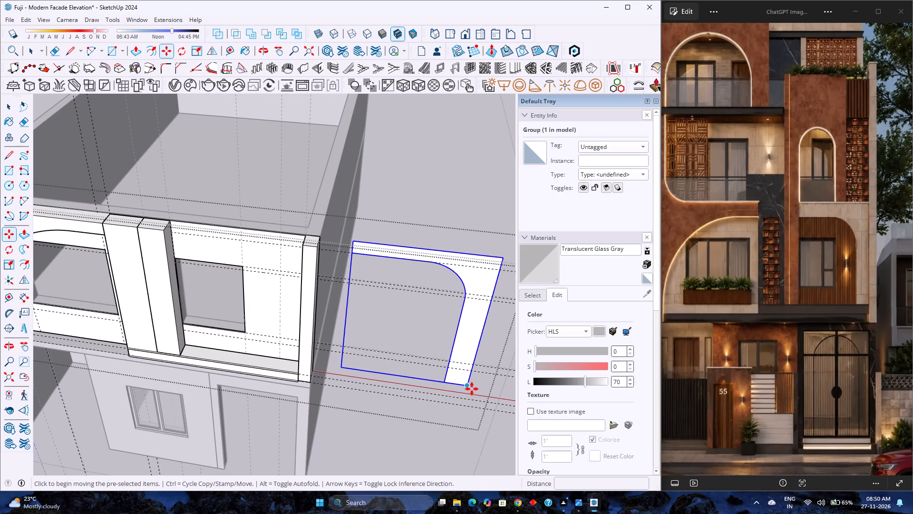
left_click(472, 389)
scroll(232, 349, "up", 7)
middle_click_drag(255, 350, 344, 368)
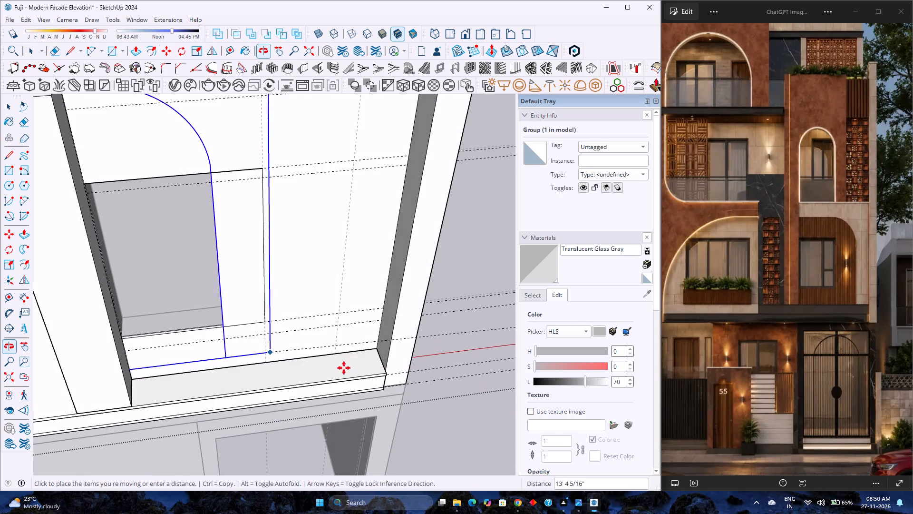
left_click(374, 346)
scroll(373, 346, "down", 4)
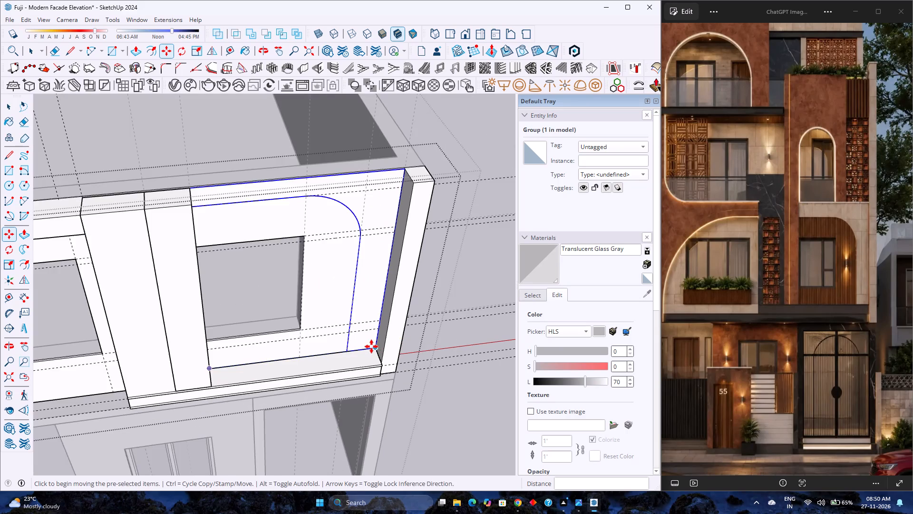
Extrude the curved border face inside its group 1' outward with Push/Pull and close the group.
scroll(371, 346, "down", 1)
key("space")
double_click(379, 296)
scroll(379, 297, "up", 3)
key("p")
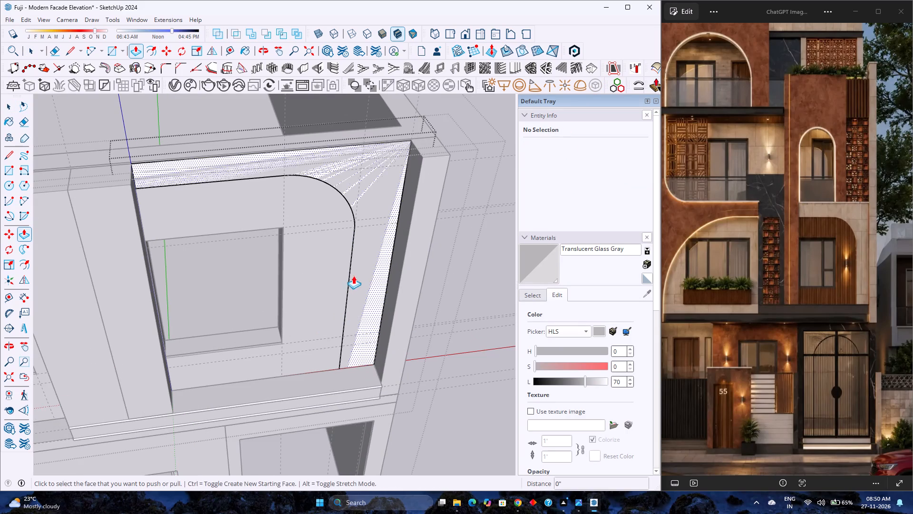
left_click(366, 267)
left_click(143, 287)
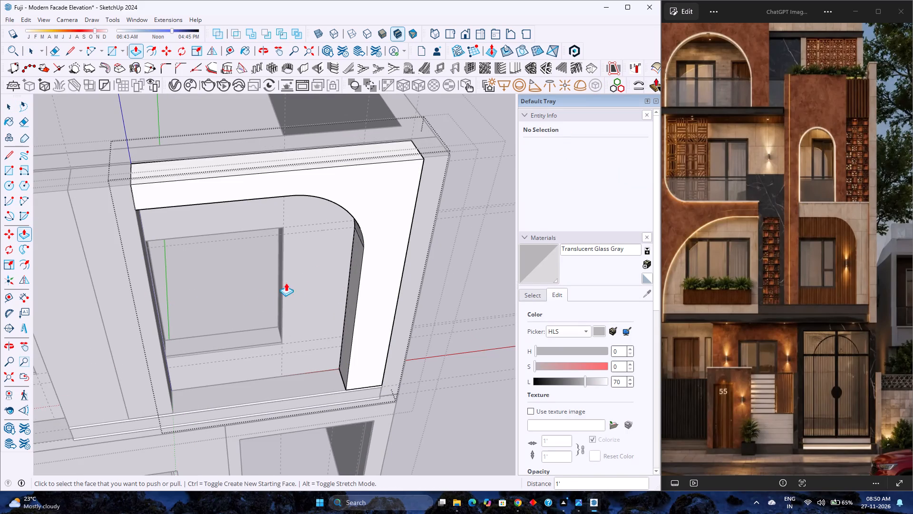
scroll(330, 258, "down", 4)
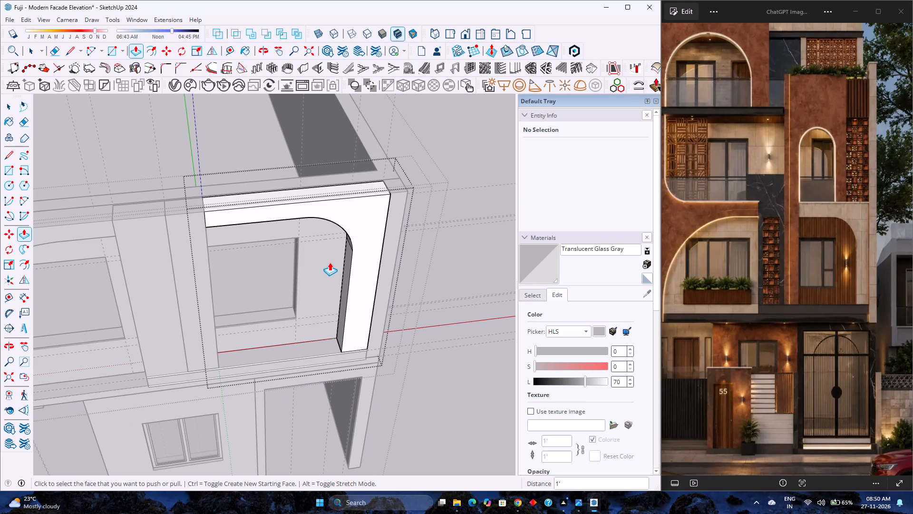
key("space")
left_click(469, 233)
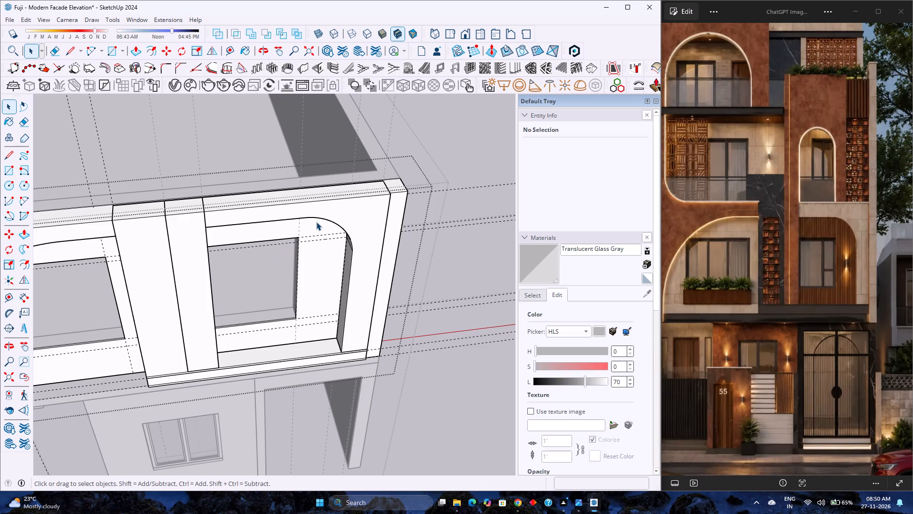
Push the curved border's front face back 3" inside its group and close the group.
scroll(359, 317, "down", 1)
middle_click_drag(342, 348, 280, 266)
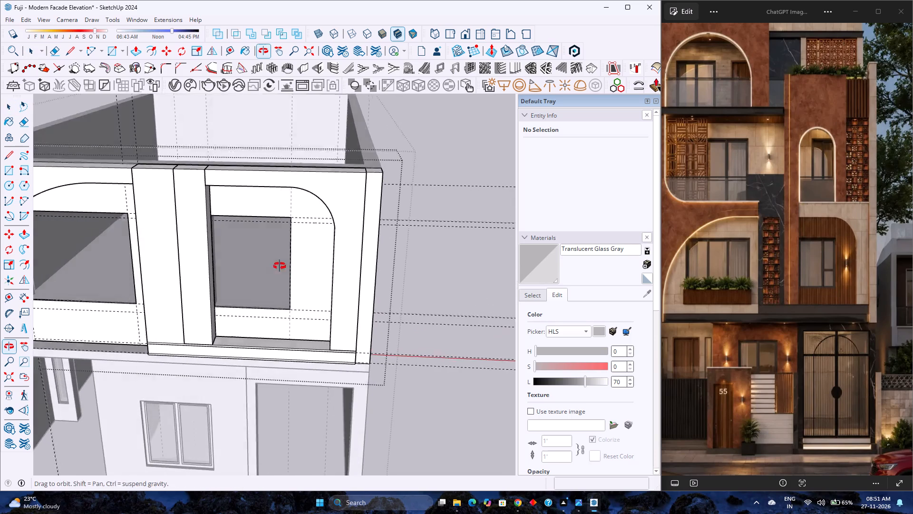
middle_click_drag(280, 266, 279, 261)
scroll(290, 257, "down", 2)
middle_click_drag(291, 257, 238, 211)
scroll(264, 127, "up", 2)
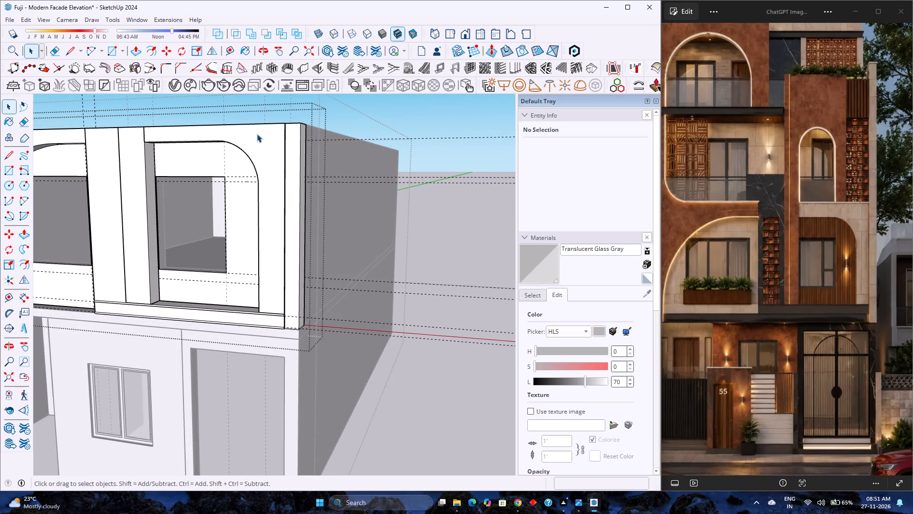
scroll(257, 134, "up", 3)
double_click(257, 134)
scroll(257, 135, "up", 3)
left_click(256, 135)
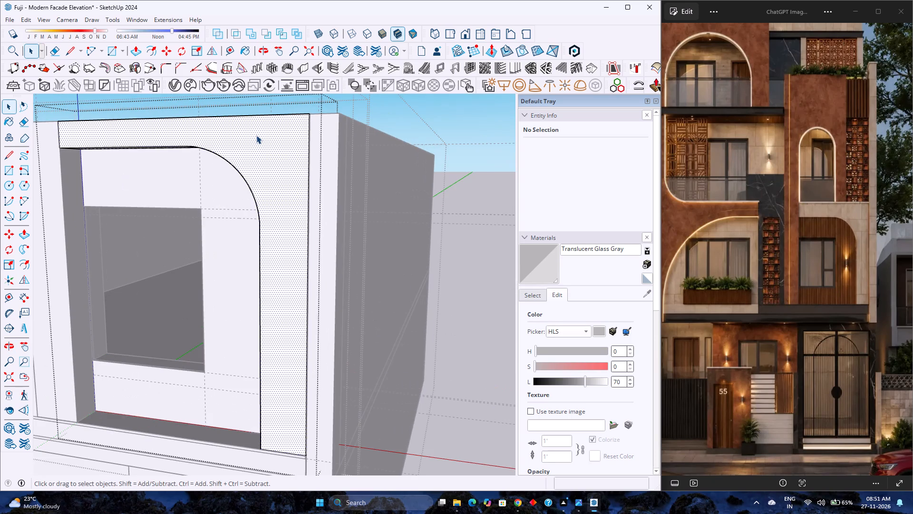
key("p")
left_click(256, 139)
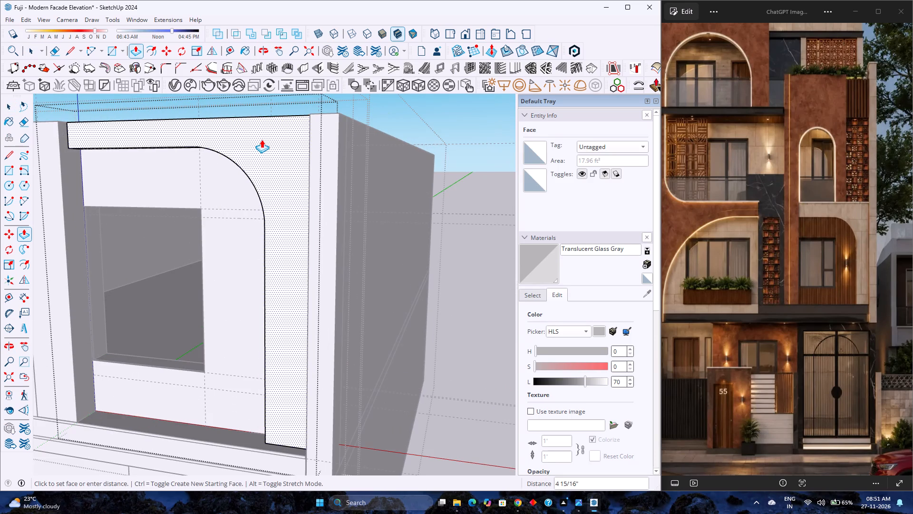
key("3")
key("Return")
scroll(285, 208, "down", 1)
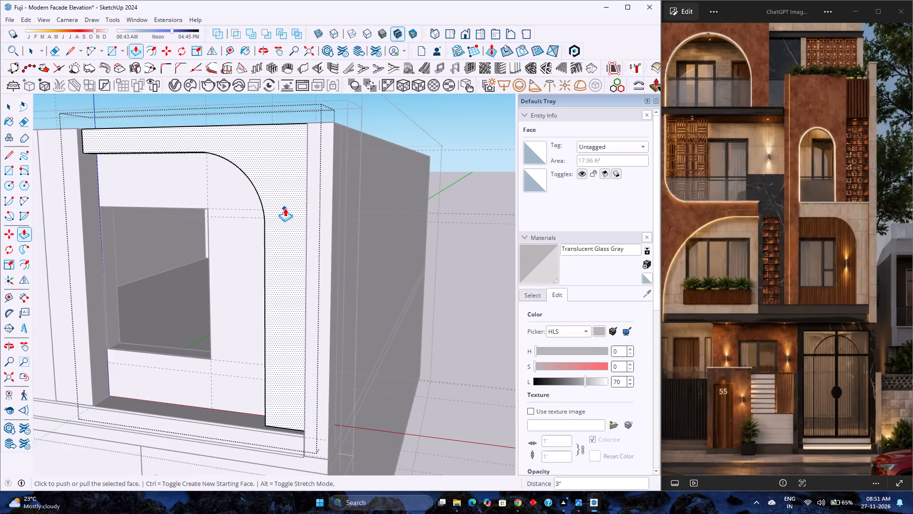
scroll(285, 208, "down", 16)
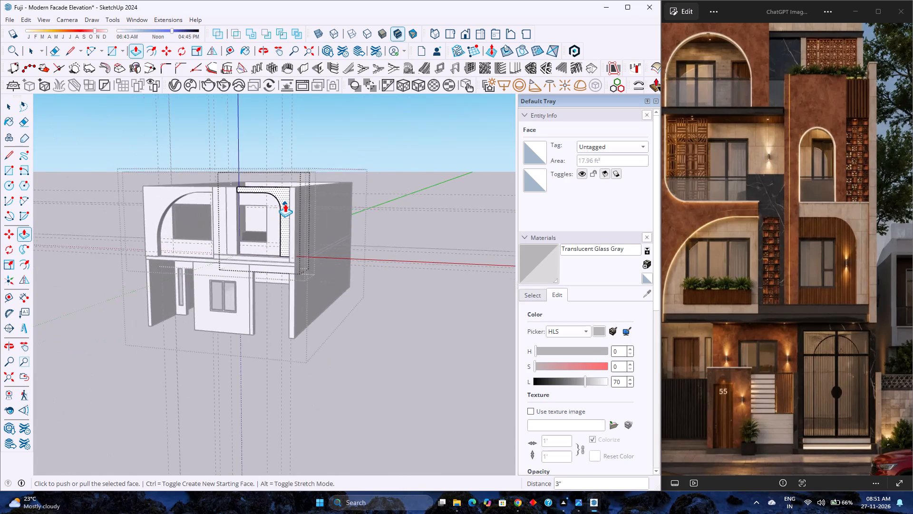
scroll(285, 204, "down", 1)
scroll(236, 190, "up", 9)
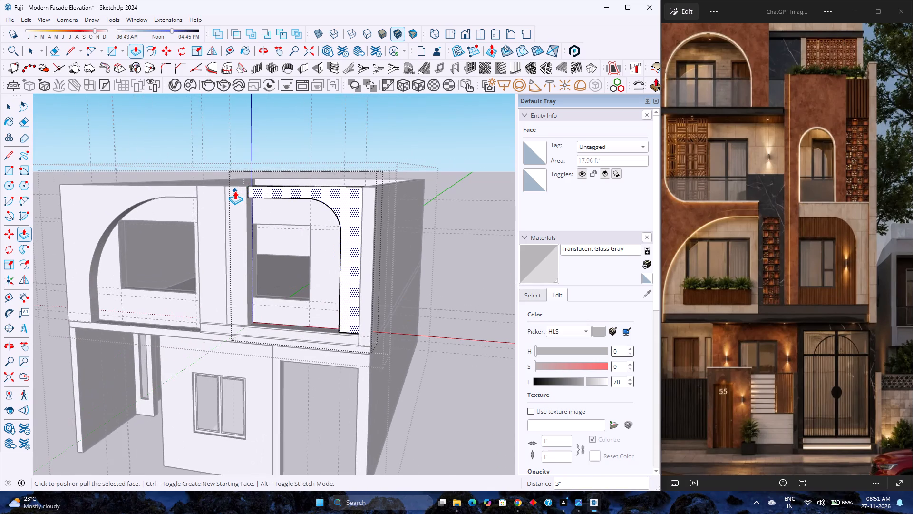
scroll(235, 191, "up", 3)
key("space")
key("Escape")
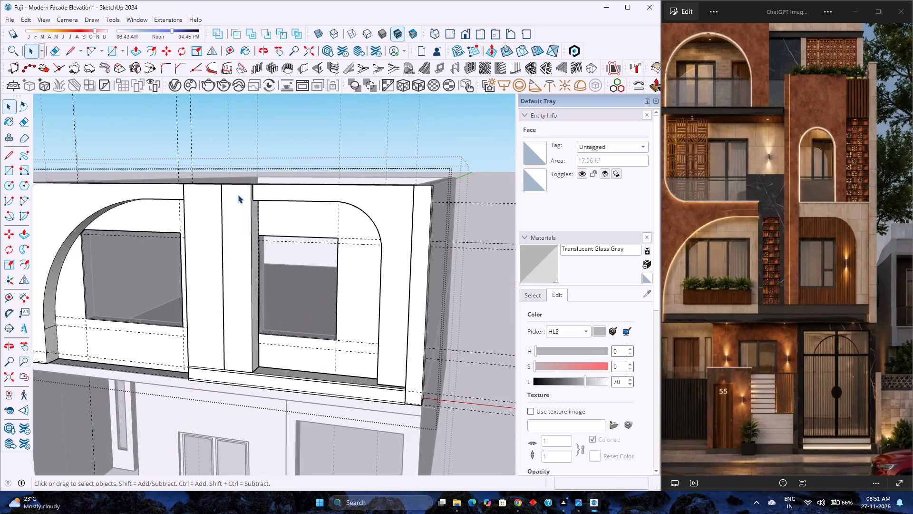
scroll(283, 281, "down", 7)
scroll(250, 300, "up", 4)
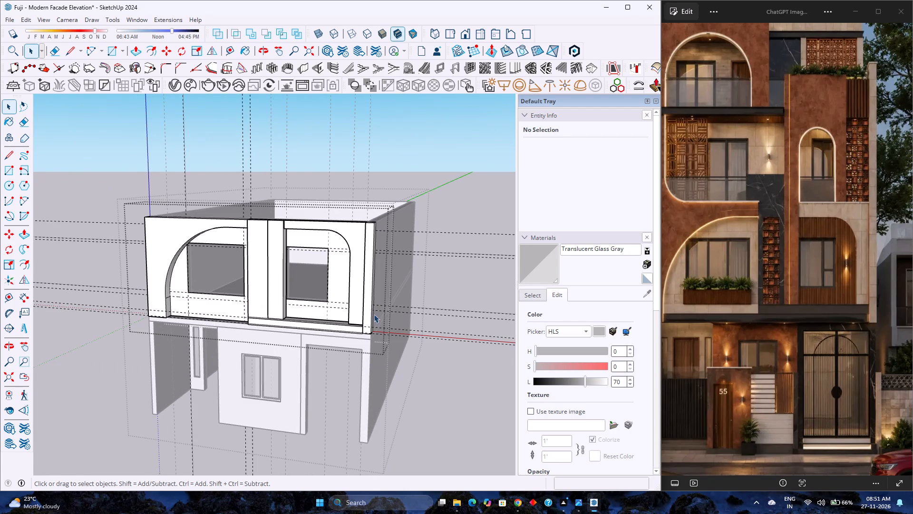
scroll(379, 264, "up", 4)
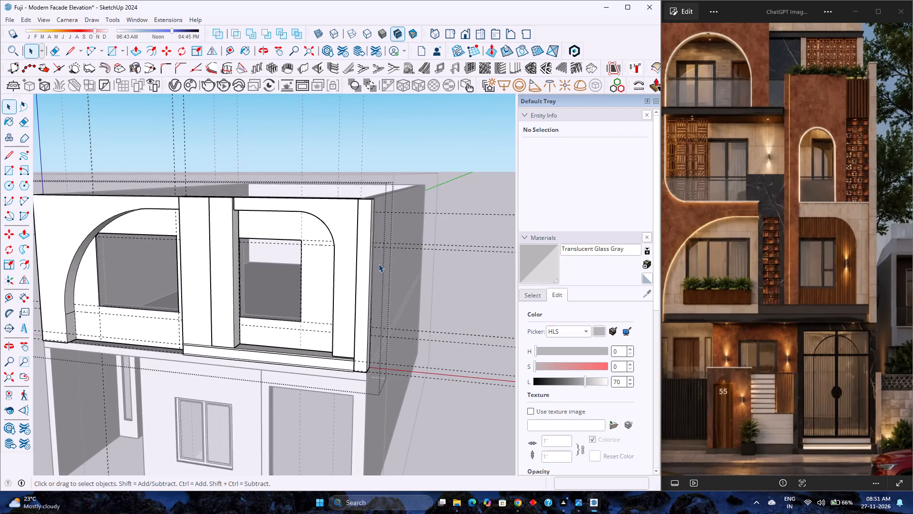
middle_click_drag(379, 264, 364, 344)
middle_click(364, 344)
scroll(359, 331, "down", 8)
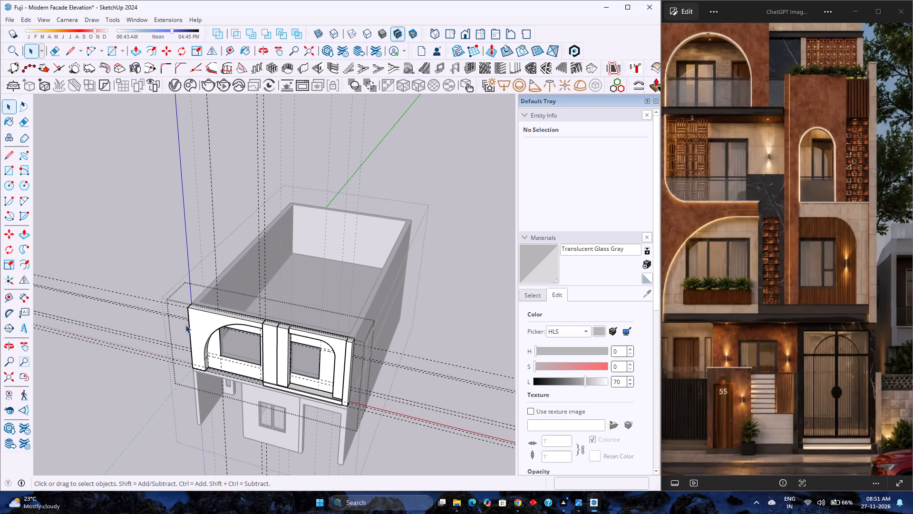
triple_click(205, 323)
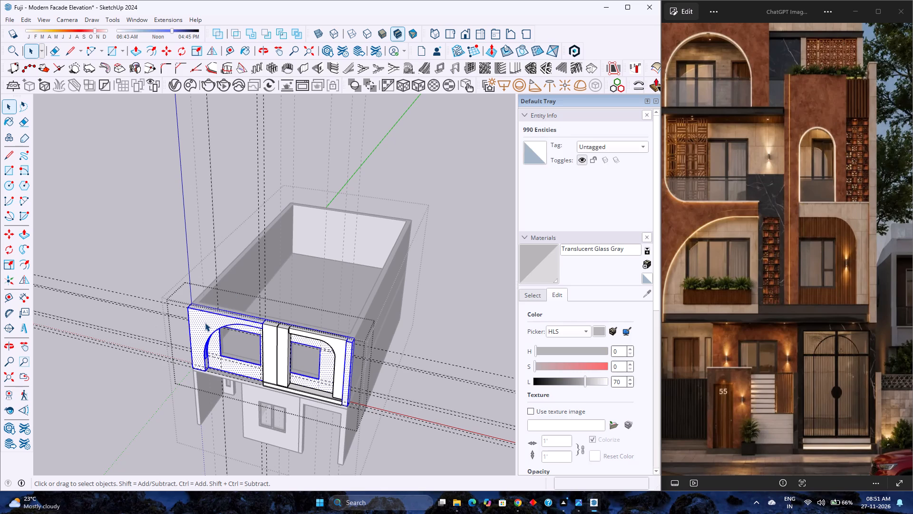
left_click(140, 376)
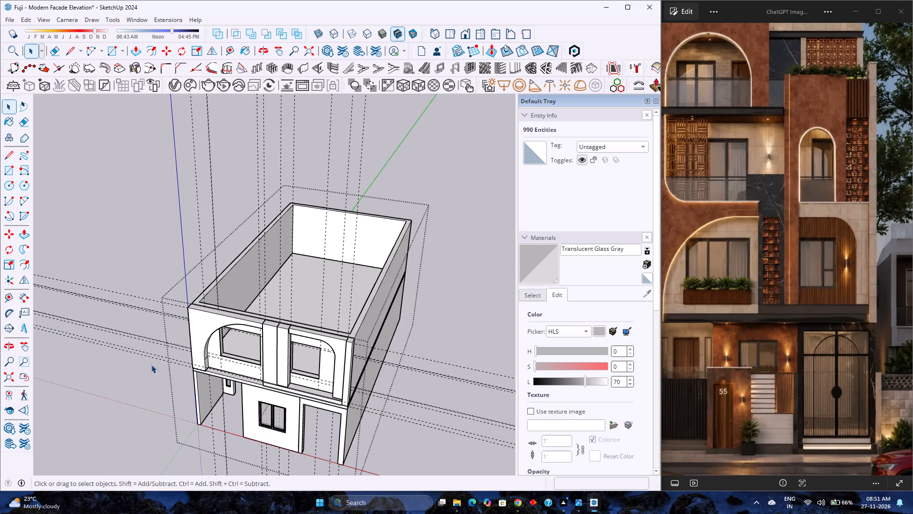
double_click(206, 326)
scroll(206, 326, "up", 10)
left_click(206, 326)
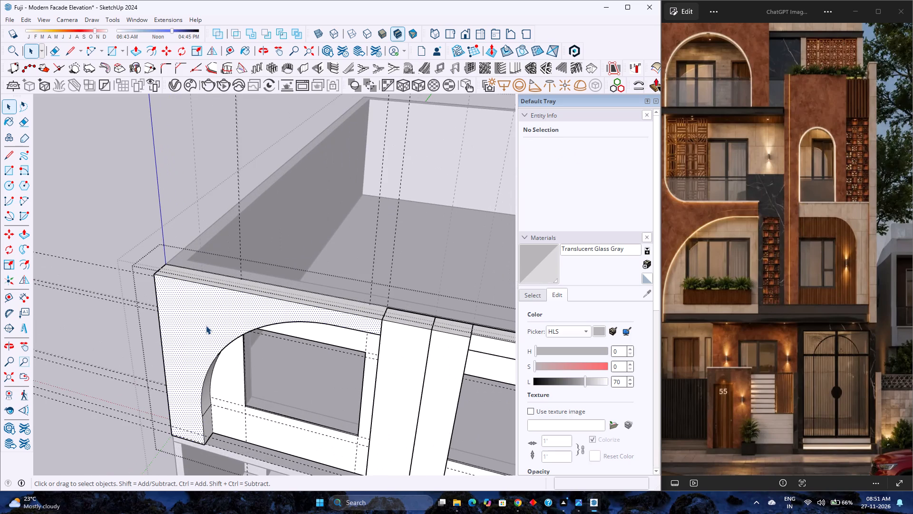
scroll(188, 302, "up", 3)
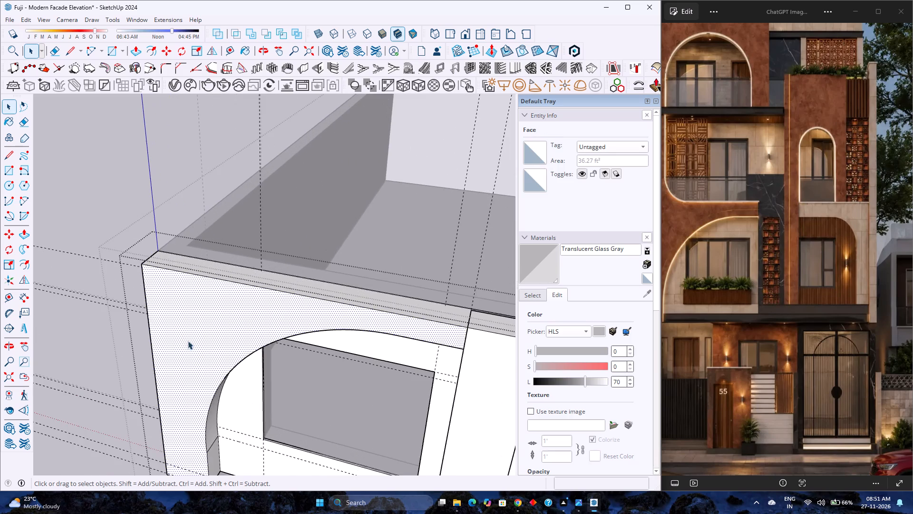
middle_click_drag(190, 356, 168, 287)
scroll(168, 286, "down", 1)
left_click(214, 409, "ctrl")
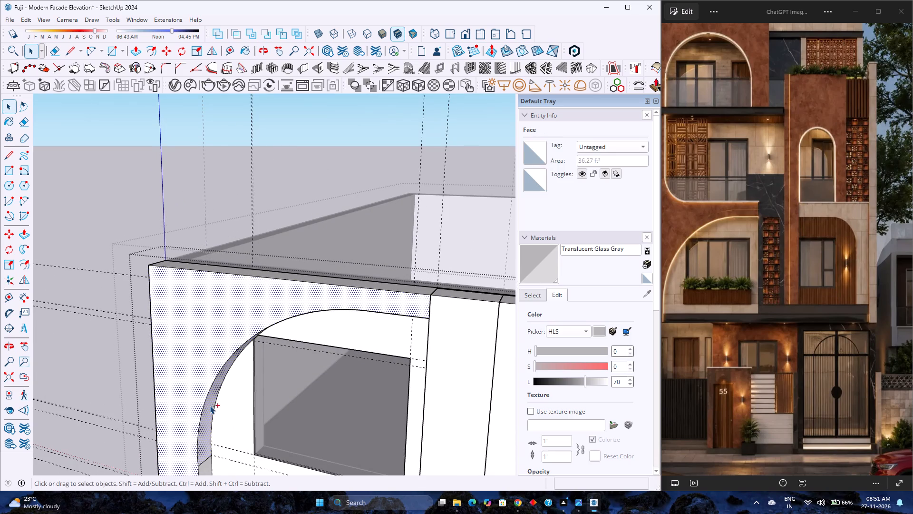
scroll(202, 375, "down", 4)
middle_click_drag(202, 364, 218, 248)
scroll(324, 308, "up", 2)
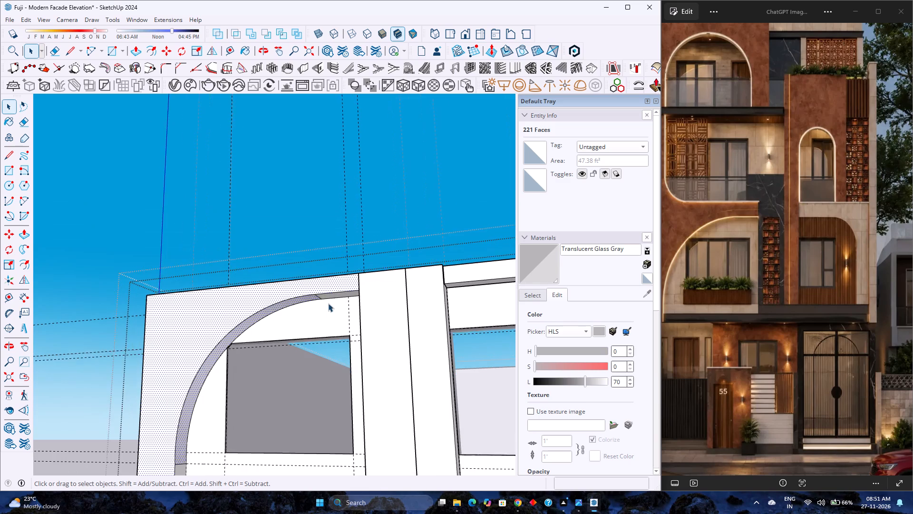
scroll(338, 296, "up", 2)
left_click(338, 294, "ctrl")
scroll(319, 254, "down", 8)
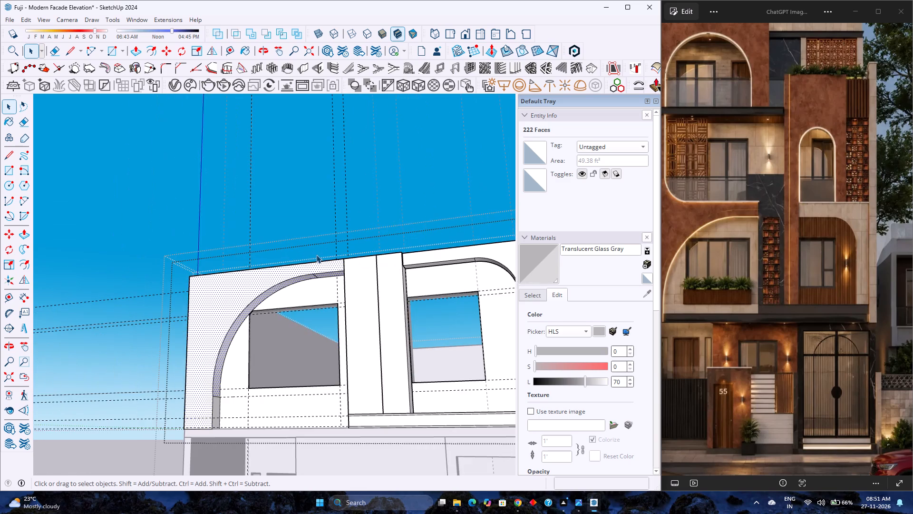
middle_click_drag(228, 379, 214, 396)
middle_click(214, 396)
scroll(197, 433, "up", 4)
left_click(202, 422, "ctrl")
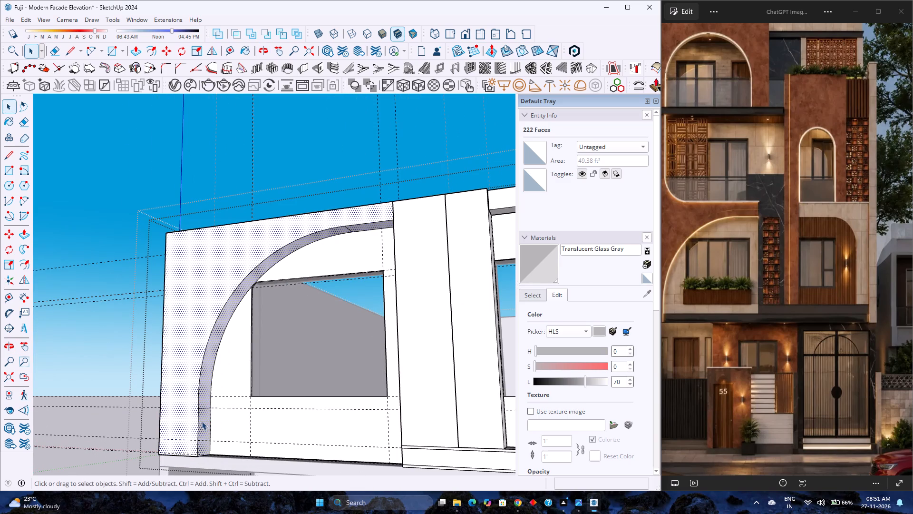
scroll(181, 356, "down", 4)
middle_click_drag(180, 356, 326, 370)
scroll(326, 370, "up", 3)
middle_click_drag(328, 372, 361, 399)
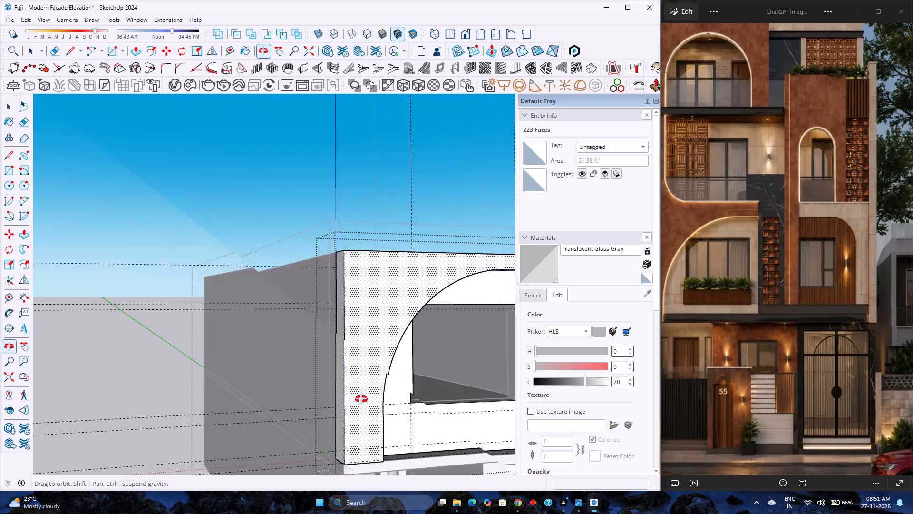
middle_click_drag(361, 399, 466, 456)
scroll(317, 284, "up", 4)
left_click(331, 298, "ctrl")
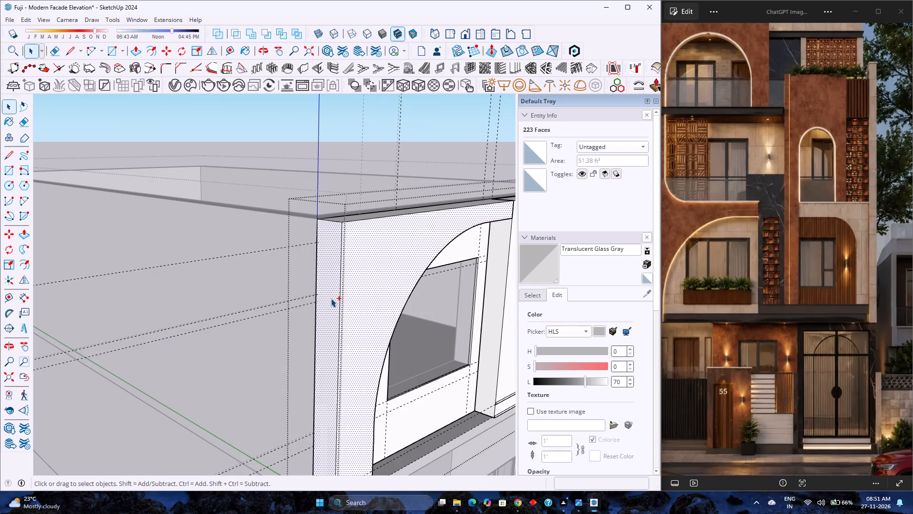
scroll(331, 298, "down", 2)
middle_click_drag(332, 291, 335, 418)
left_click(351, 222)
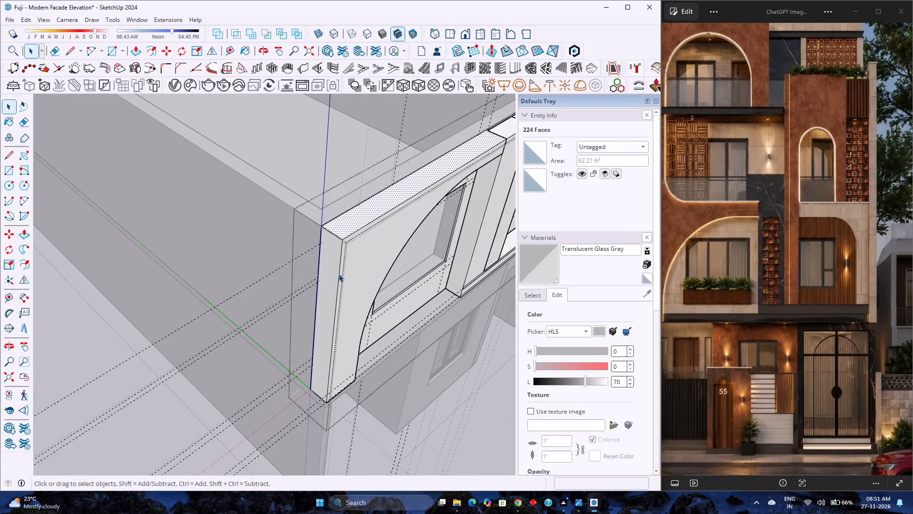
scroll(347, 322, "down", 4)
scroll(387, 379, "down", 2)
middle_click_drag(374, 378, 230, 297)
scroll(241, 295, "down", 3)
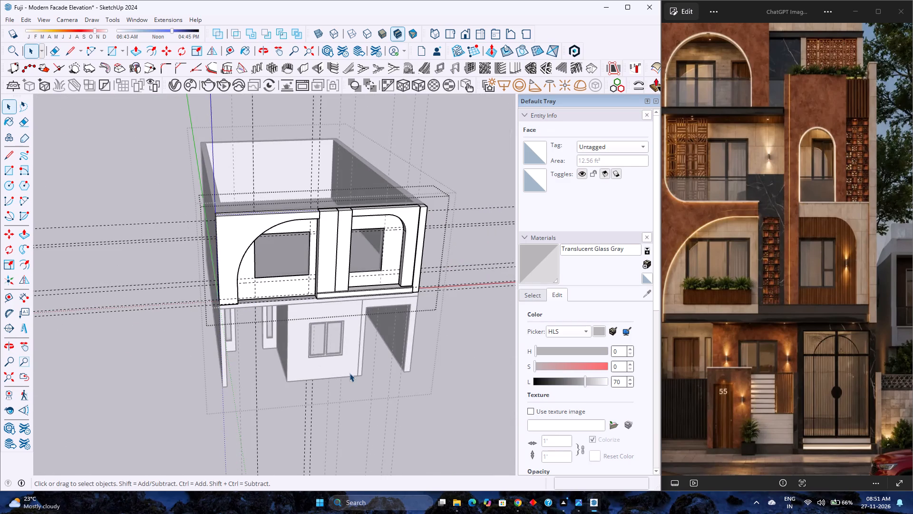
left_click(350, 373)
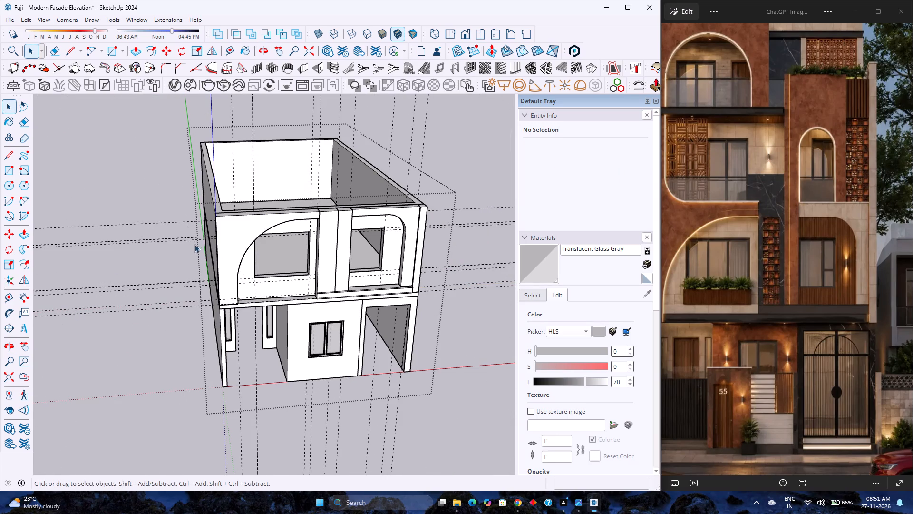
Examine the upper-floor arched window bays and central pillar from the front and the side.
scroll(201, 250, "down", 1)
scroll(321, 237, "up", 5)
middle_click_drag(327, 257, 268, 235)
scroll(268, 235, "up", 1)
scroll(268, 235, "down", 3)
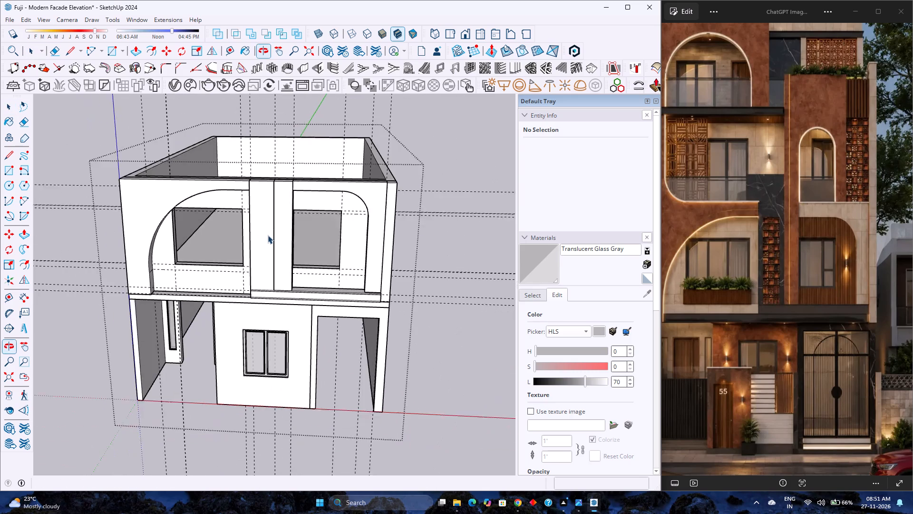
scroll(268, 235, "down", 1)
scroll(271, 235, "up", 2)
middle_click_drag(380, 201, 309, 167)
middle_click(309, 167)
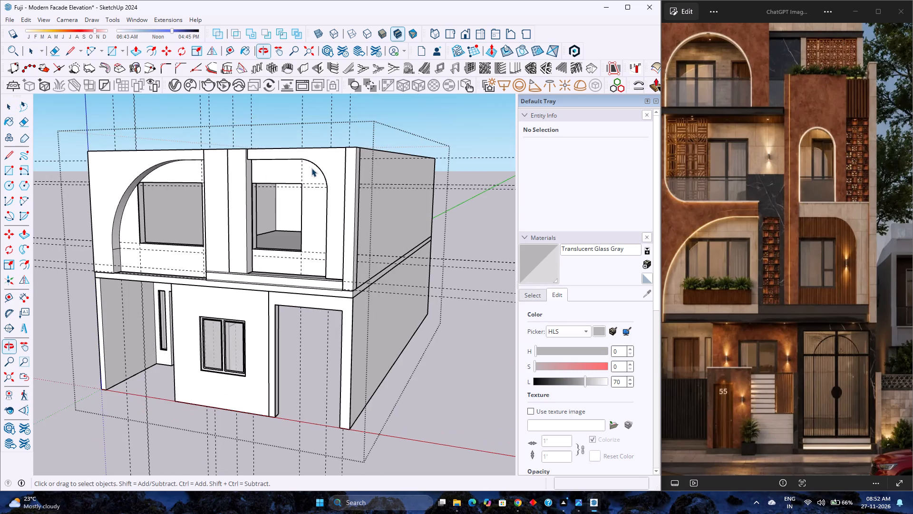
scroll(314, 168, "down", 2)
scroll(315, 169, "up", 2)
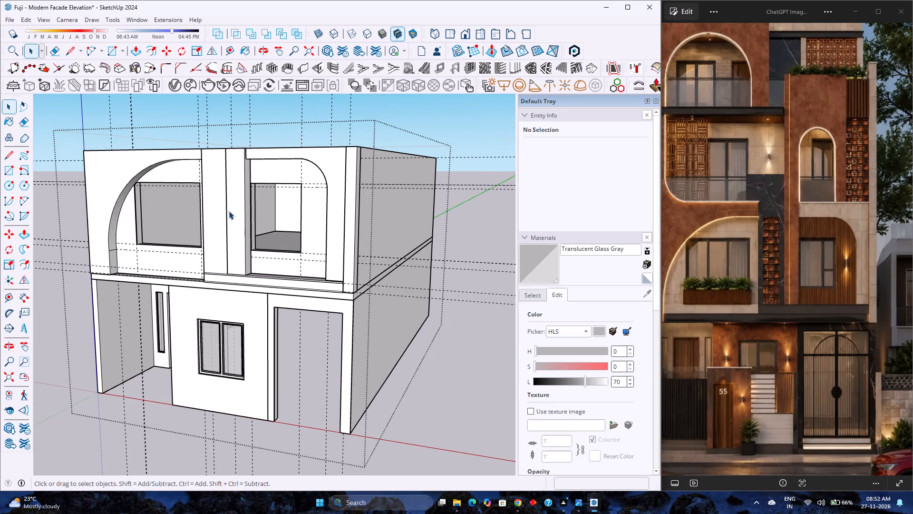
scroll(233, 223, "up", 1)
scroll(233, 223, "down", 5)
scroll(233, 223, "up", 8)
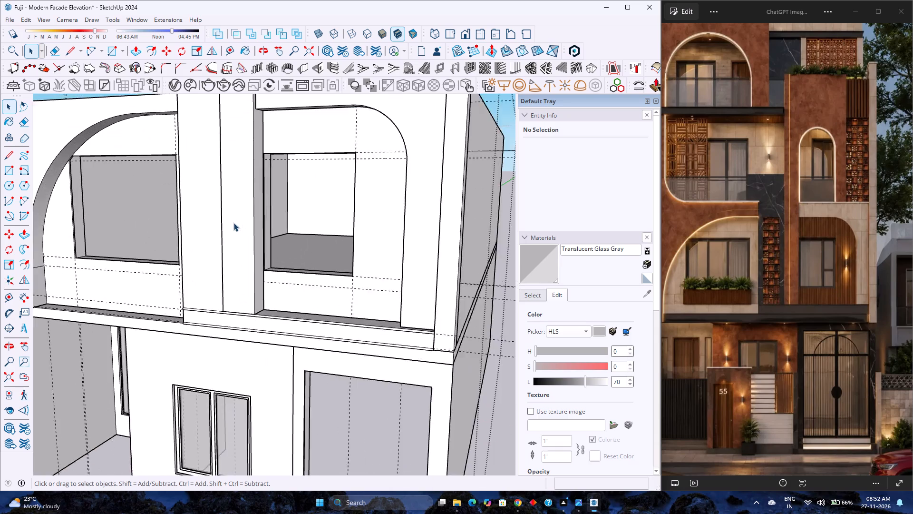
scroll(233, 223, "up", 2)
scroll(275, 56, "down", 6)
scroll(291, 230, "down", 11)
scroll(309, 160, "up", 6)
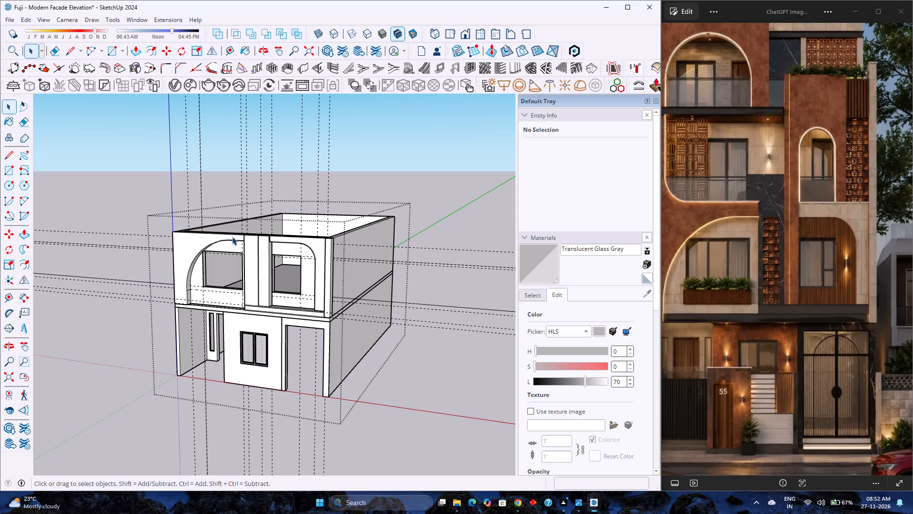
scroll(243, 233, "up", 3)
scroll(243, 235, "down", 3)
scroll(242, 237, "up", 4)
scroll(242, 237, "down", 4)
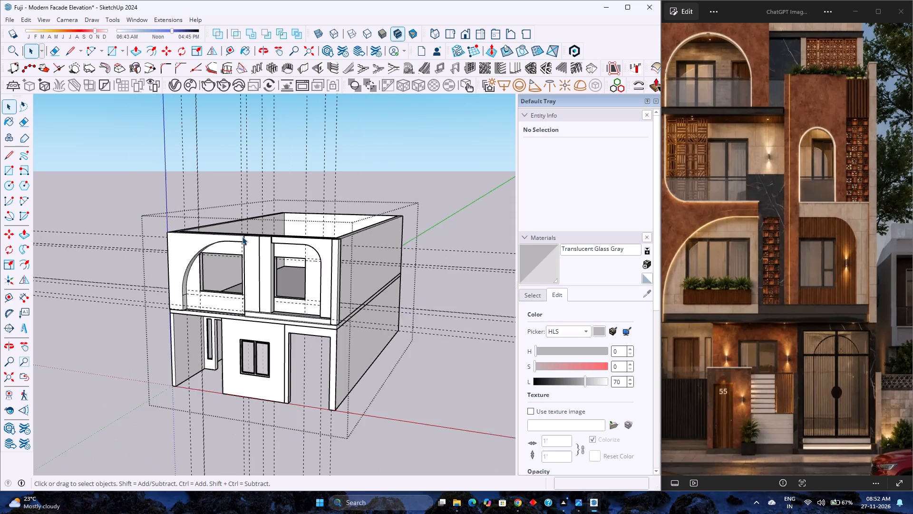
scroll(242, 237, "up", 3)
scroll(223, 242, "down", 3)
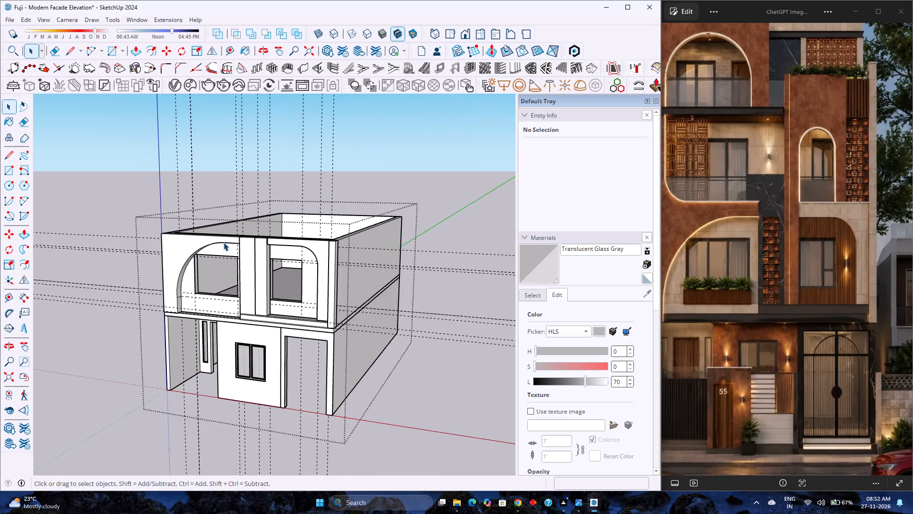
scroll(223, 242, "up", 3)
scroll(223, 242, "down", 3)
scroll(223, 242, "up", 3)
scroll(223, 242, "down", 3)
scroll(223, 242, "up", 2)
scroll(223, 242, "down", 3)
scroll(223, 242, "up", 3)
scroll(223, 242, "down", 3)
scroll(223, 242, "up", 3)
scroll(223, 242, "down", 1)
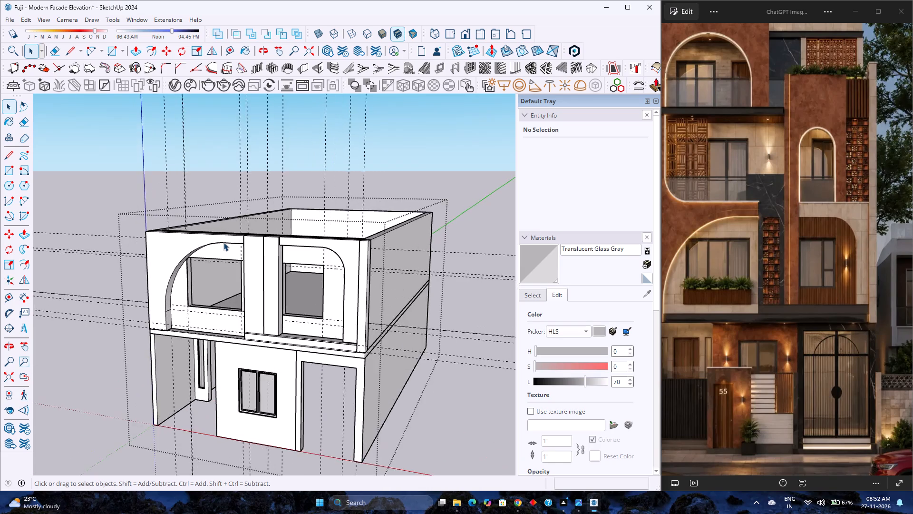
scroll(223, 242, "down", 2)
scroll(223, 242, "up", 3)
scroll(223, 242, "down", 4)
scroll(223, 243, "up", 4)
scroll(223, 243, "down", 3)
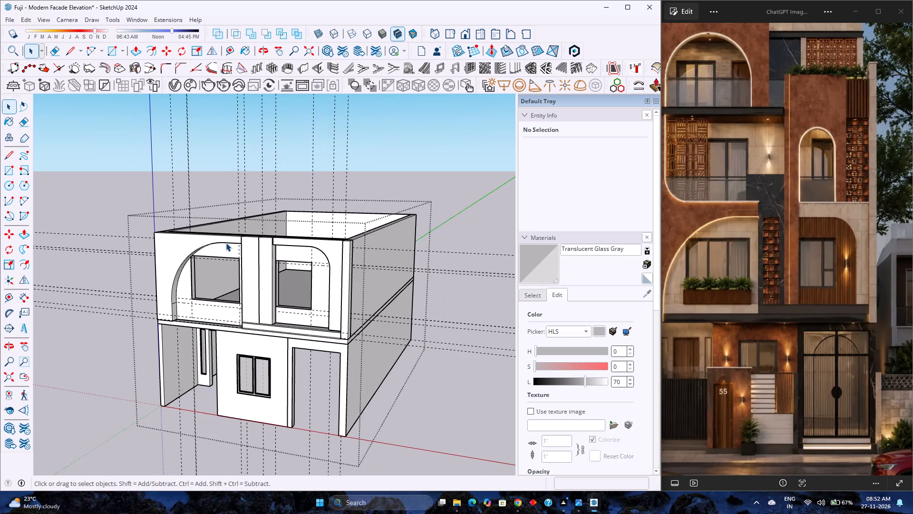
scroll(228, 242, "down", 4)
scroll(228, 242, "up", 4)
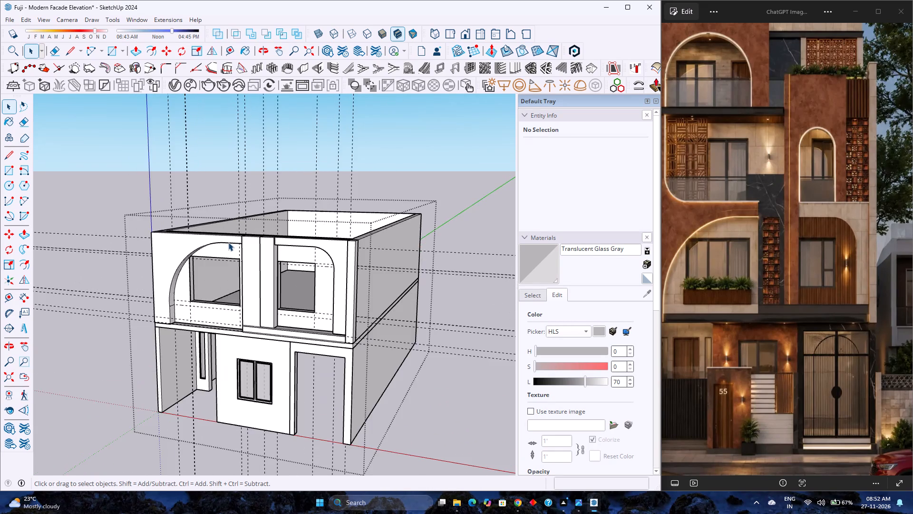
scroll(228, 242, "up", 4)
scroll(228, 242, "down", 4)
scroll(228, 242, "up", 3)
Inspect both arched window borders, the pillar and the ledge of the upper-floor facade from both sides and above.
middle_click_drag(238, 261, 355, 253)
middle_click(355, 253)
scroll(256, 250, "down", 4)
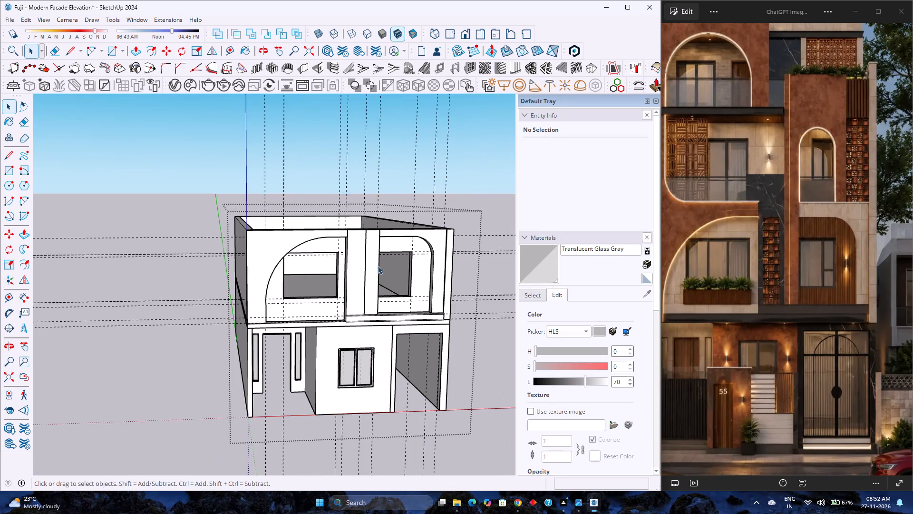
scroll(431, 267, "up", 3)
scroll(393, 270, "down", 4)
middle_click_drag(348, 281, 218, 303)
middle_click(218, 303)
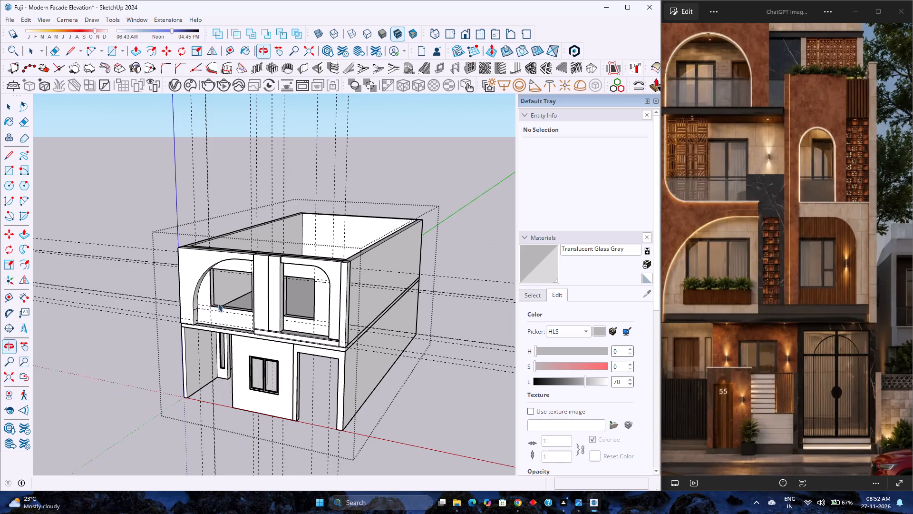
scroll(223, 302, "up", 2)
scroll(224, 302, "down", 4)
scroll(224, 302, "up", 4)
scroll(224, 302, "down", 5)
scroll(371, 254, "up", 4)
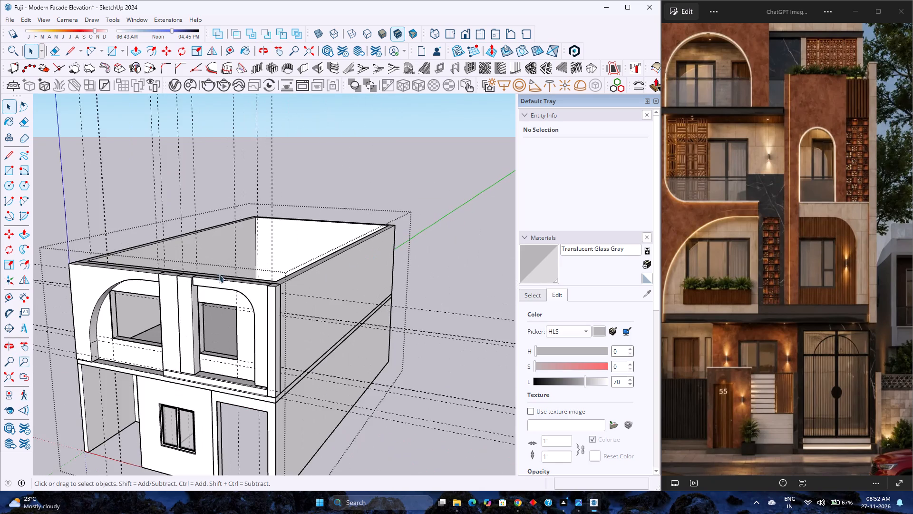
scroll(218, 274, "down", 3)
middle_click_drag(223, 276, 416, 267)
middle_click(416, 267)
scroll(373, 274, "up", 3)
scroll(373, 274, "down", 3)
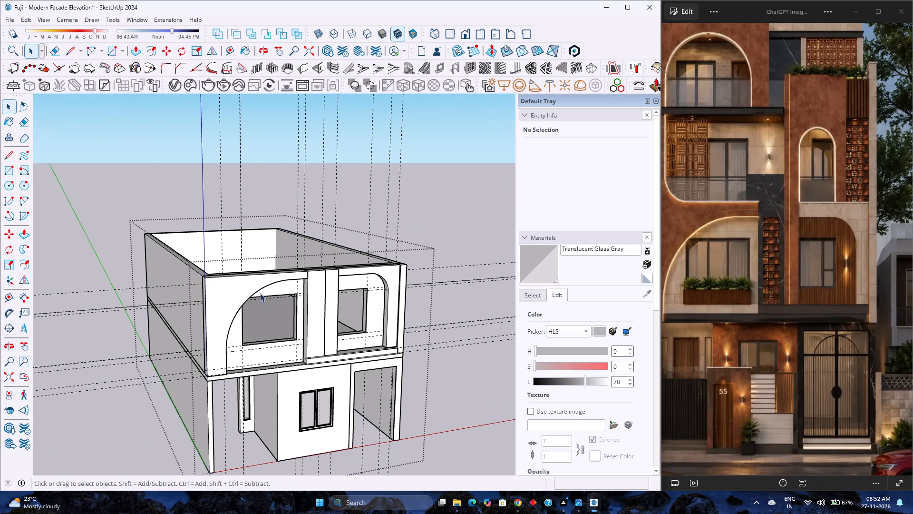
scroll(261, 293, "up", 3)
scroll(262, 293, "down", 1)
scroll(257, 285, "up", 4)
scroll(257, 287, "down", 4)
scroll(257, 287, "up", 2)
scroll(257, 287, "down", 4)
scroll(261, 283, "up", 4)
scroll(261, 282, "down", 4)
scroll(261, 282, "up", 4)
scroll(261, 282, "down", 4)
scroll(261, 282, "up", 3)
scroll(262, 282, "down", 1)
scroll(266, 282, "up", 2)
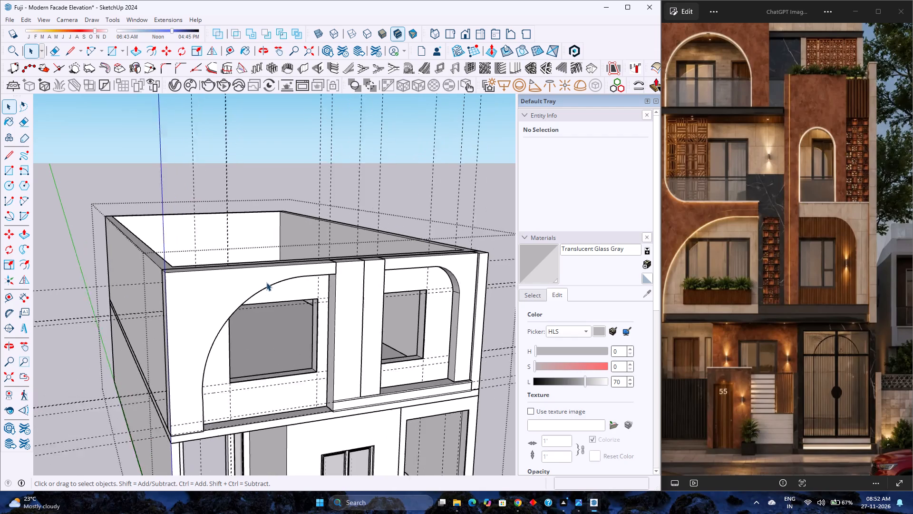
scroll(266, 282, "up", 1)
scroll(266, 282, "down", 3)
scroll(267, 282, "up", 4)
scroll(267, 282, "down", 8)
middle_click_drag(332, 288, 228, 285)
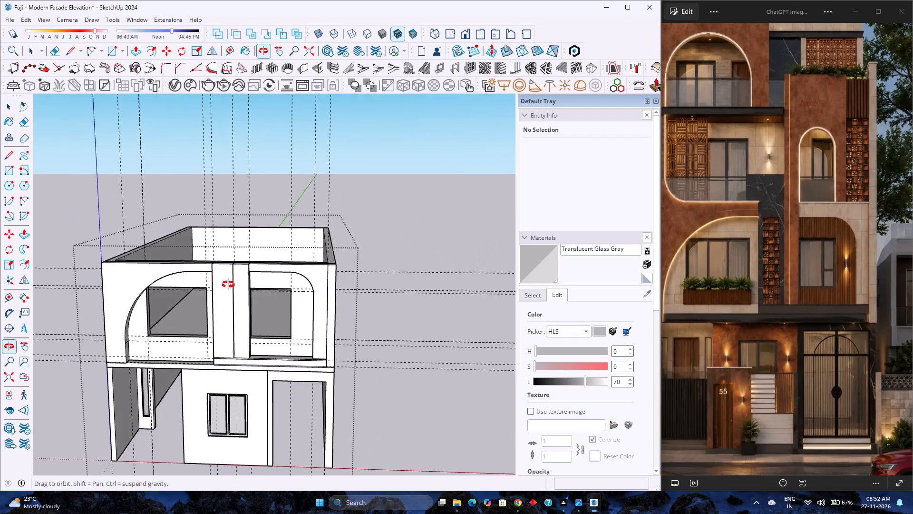
middle_click_drag(228, 285, 229, 284)
scroll(252, 355, "up", 2)
scroll(252, 316, "up", 2)
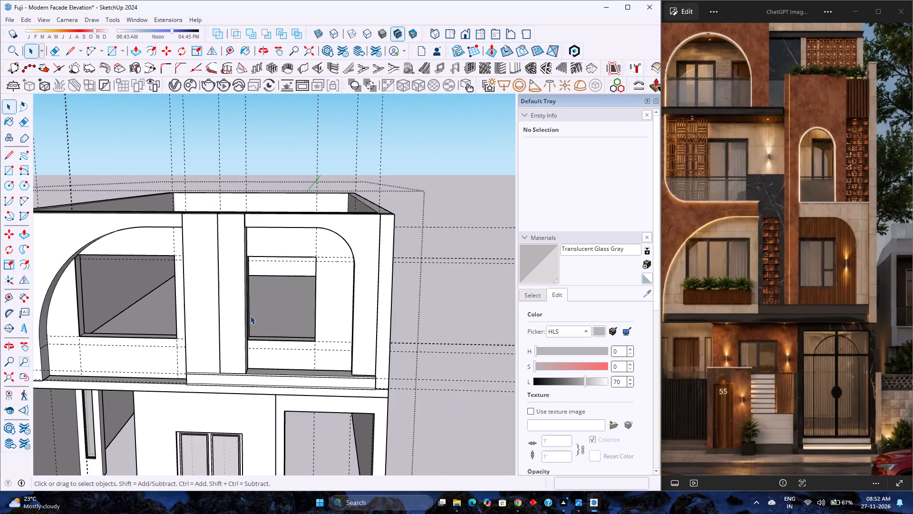
scroll(249, 316, "down", 1)
middle_click_drag(250, 316, 181, 384)
scroll(233, 366, "down", 5)
scroll(291, 345, "up", 2)
scroll(294, 344, "down", 7)
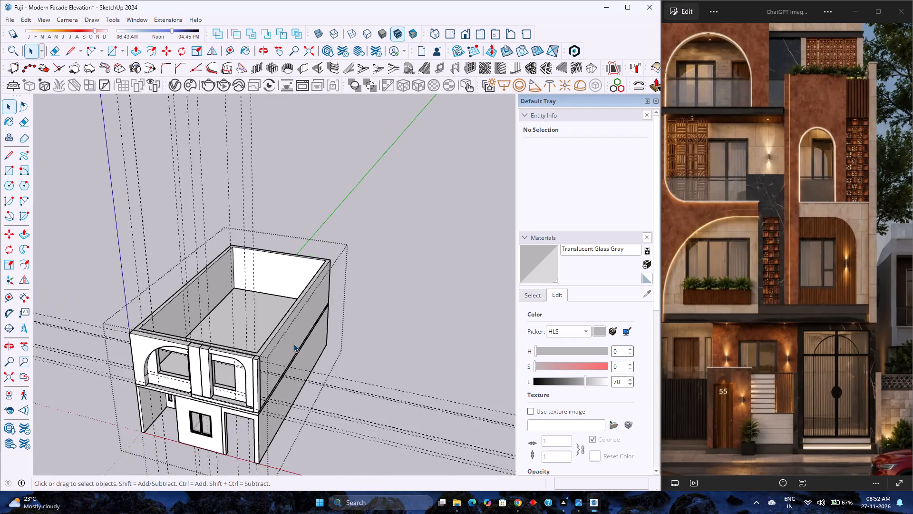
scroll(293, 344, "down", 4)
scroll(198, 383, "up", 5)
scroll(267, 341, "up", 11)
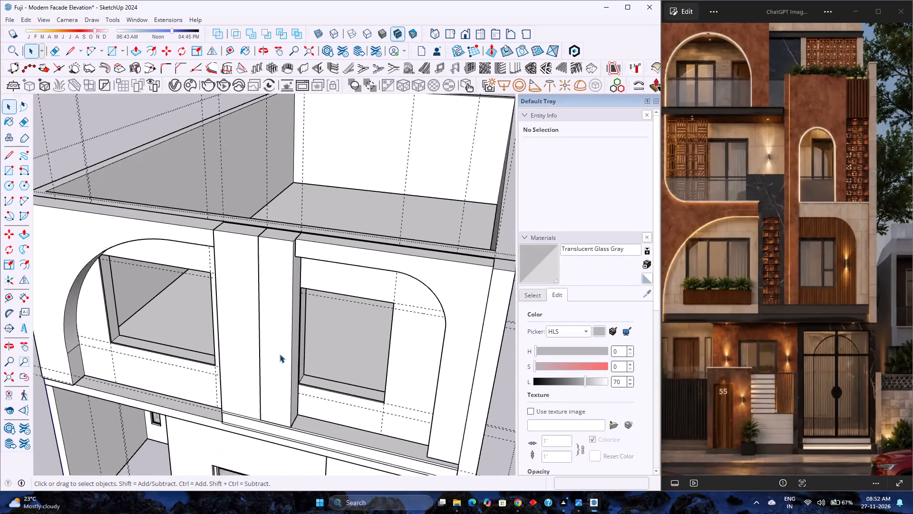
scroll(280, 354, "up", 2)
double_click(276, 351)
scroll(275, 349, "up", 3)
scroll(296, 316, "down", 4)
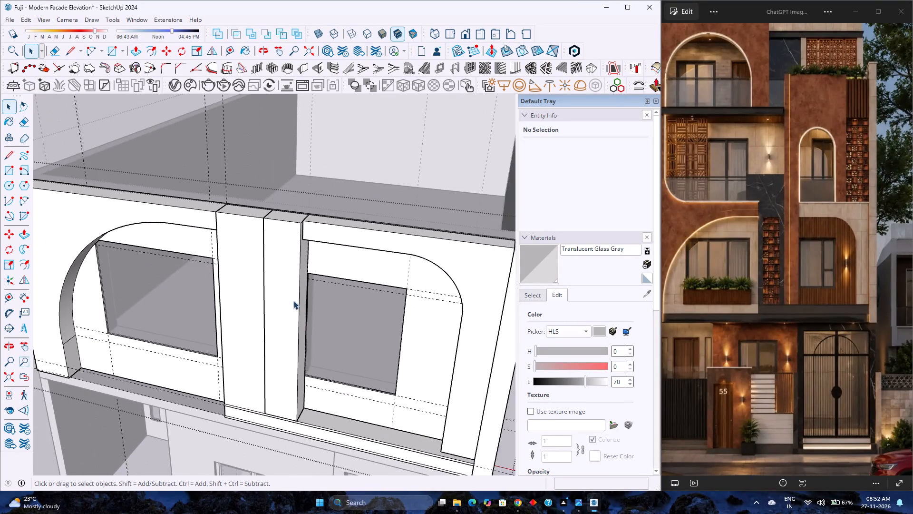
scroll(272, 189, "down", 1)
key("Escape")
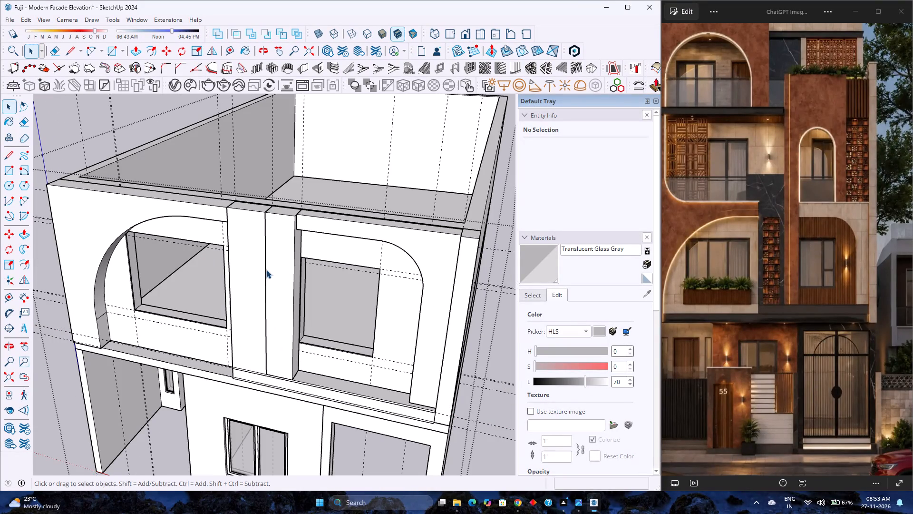
Open the upper-floor facade group for editing.
left_click(432, 250)
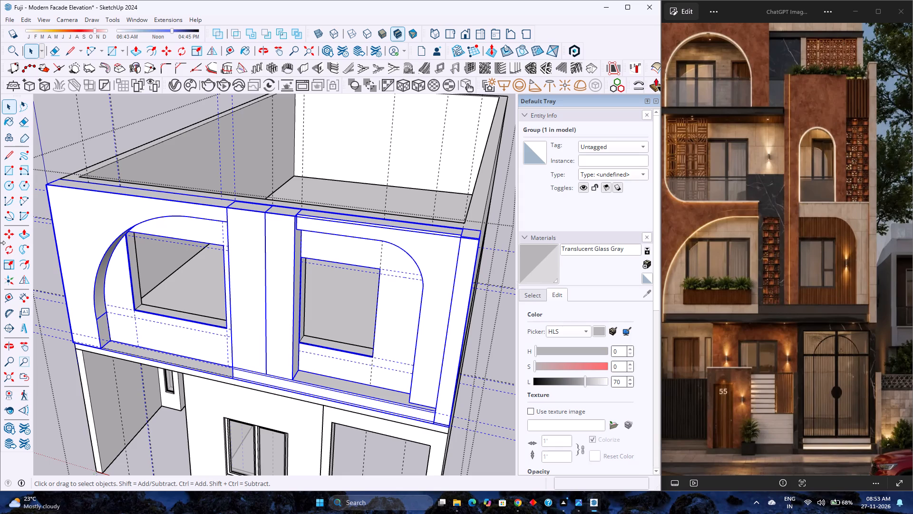
scroll(0, 244, "down", 1)
scroll(0, 244, "up", 2)
scroll(0, 244, "down", 3)
scroll(0, 244, "up", 5)
scroll(9, 220, "down", 3)
scroll(181, 282, "down", 3)
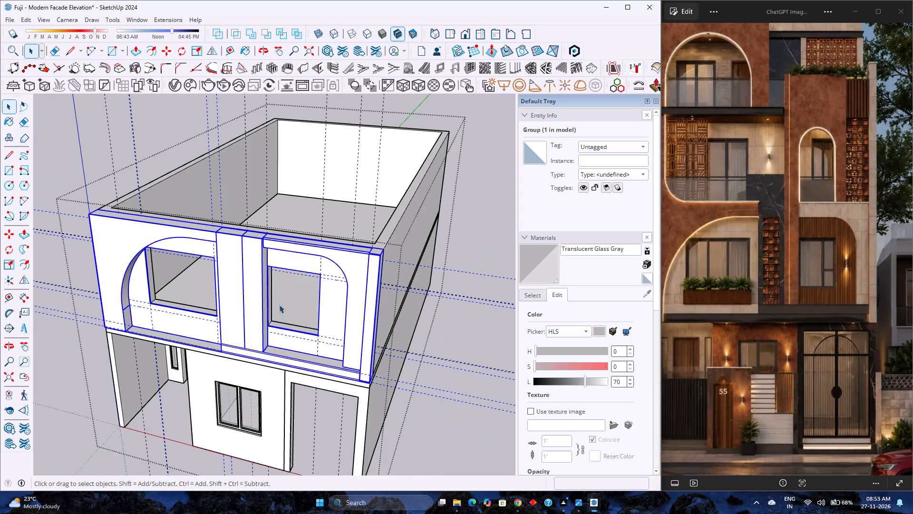
scroll(289, 305, "down", 5)
scroll(290, 307, "up", 4)
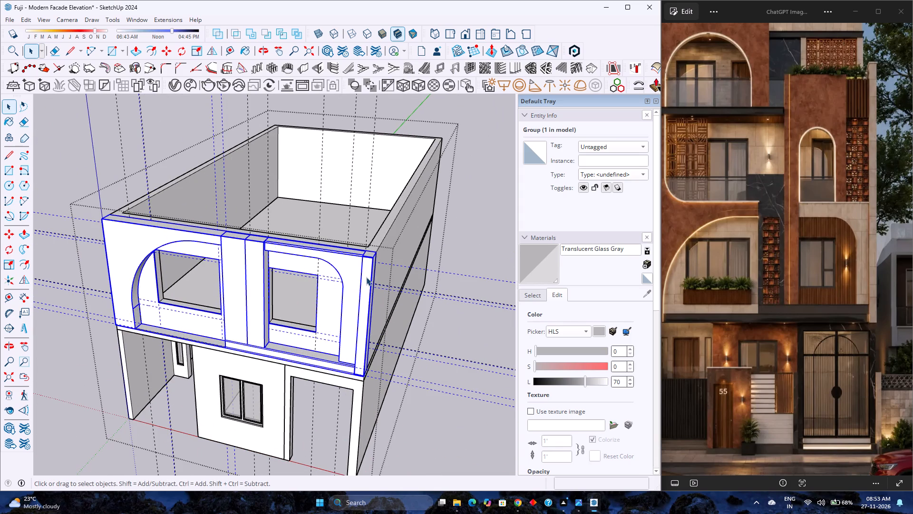
double_click(367, 277)
scroll(365, 277, "up", 4)
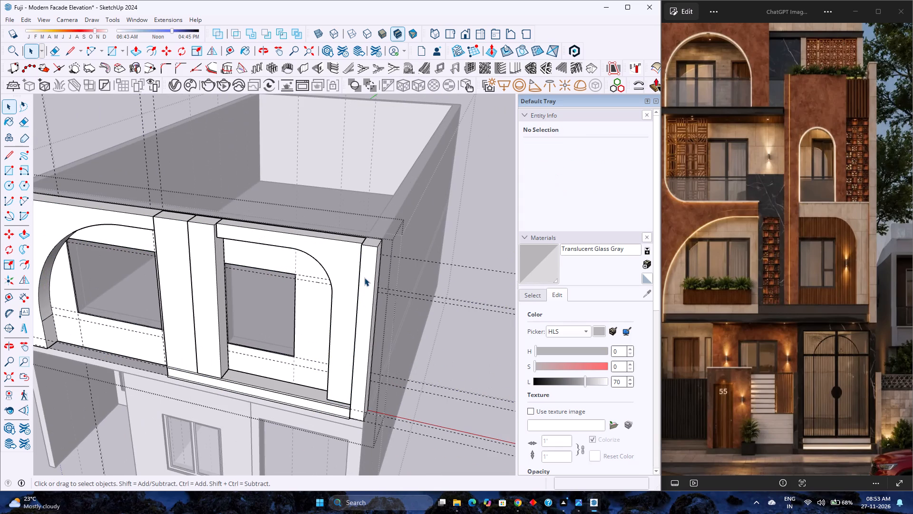
Examine the arched window bays and central pillar inside the open facade group from the front and side.
scroll(361, 340, "up", 1)
scroll(360, 339, "down", 4)
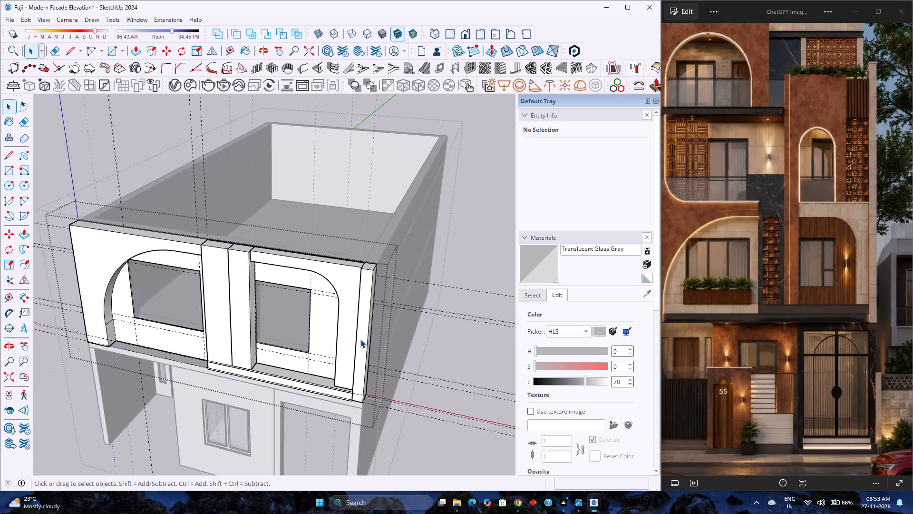
scroll(360, 339, "down", 2)
scroll(360, 339, "up", 6)
scroll(360, 339, "down", 6)
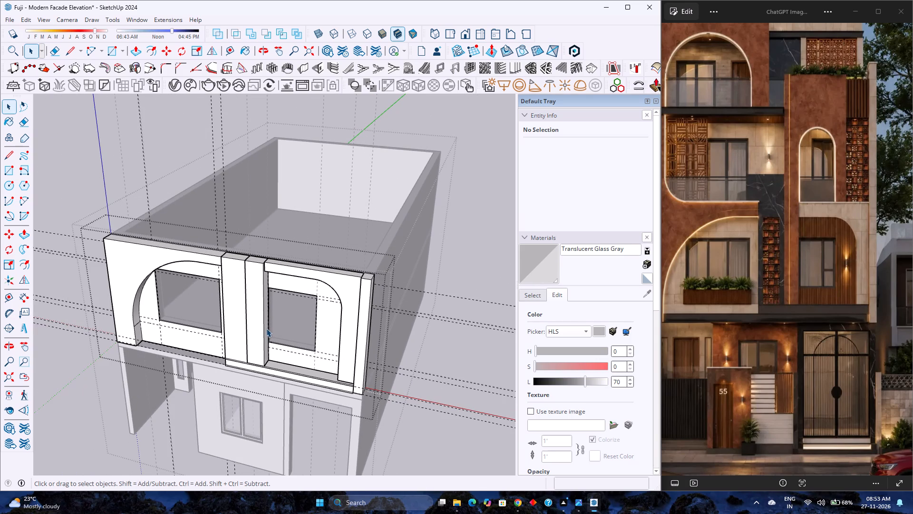
scroll(266, 309, "down", 3)
scroll(270, 306, "up", 3)
scroll(269, 310, "down", 4)
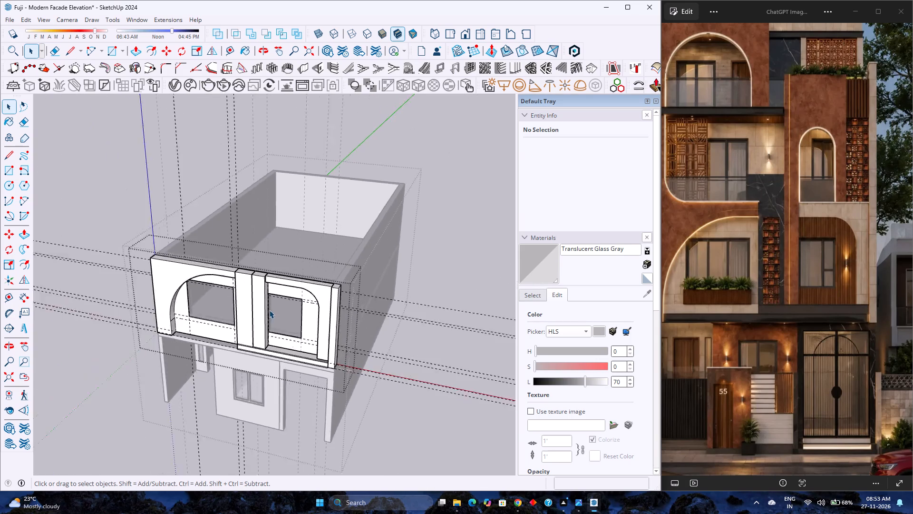
scroll(269, 310, "up", 4)
scroll(269, 310, "down", 4)
scroll(268, 313, "up", 2)
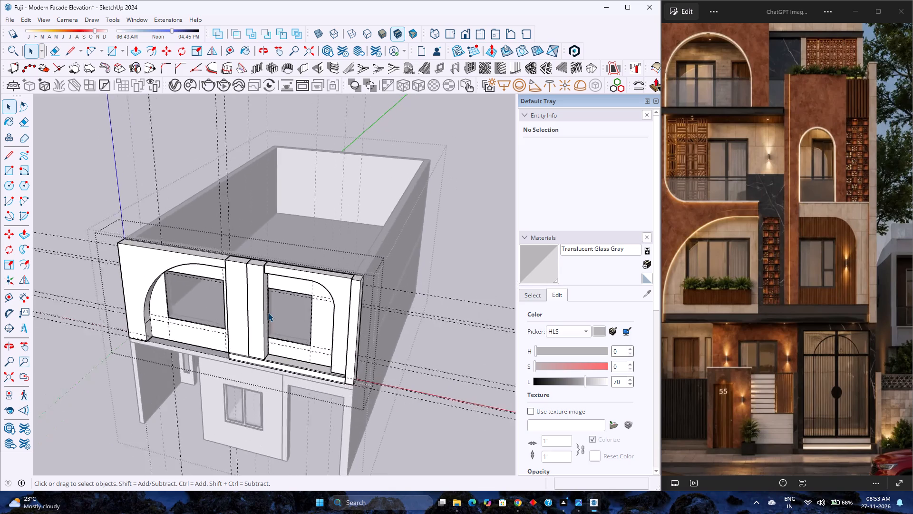
scroll(268, 313, "up", 3)
scroll(268, 313, "down", 6)
scroll(268, 313, "up", 5)
scroll(319, 353, "up", 4)
scroll(319, 353, "down", 11)
middle_click_drag(332, 356, 204, 355)
middle_click(204, 355)
scroll(202, 350, "up", 6)
scroll(202, 350, "down", 5)
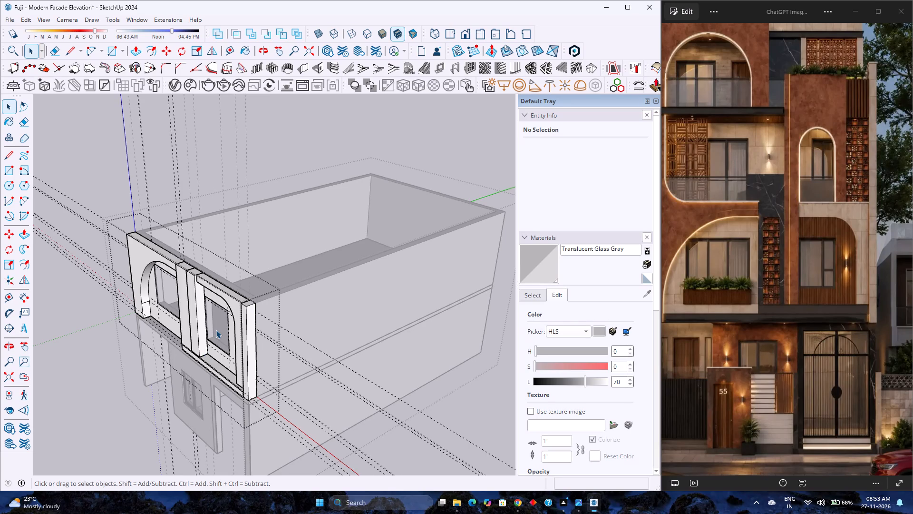
scroll(220, 334, "down", 1)
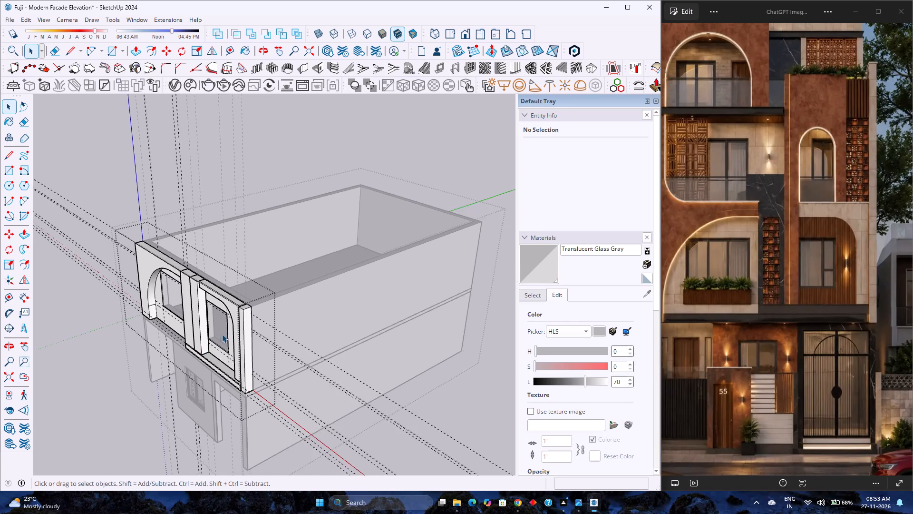
scroll(222, 334, "down", 1)
scroll(223, 334, "up", 4)
scroll(223, 334, "down", 5)
scroll(191, 366, "up", 5)
scroll(192, 366, "down", 1)
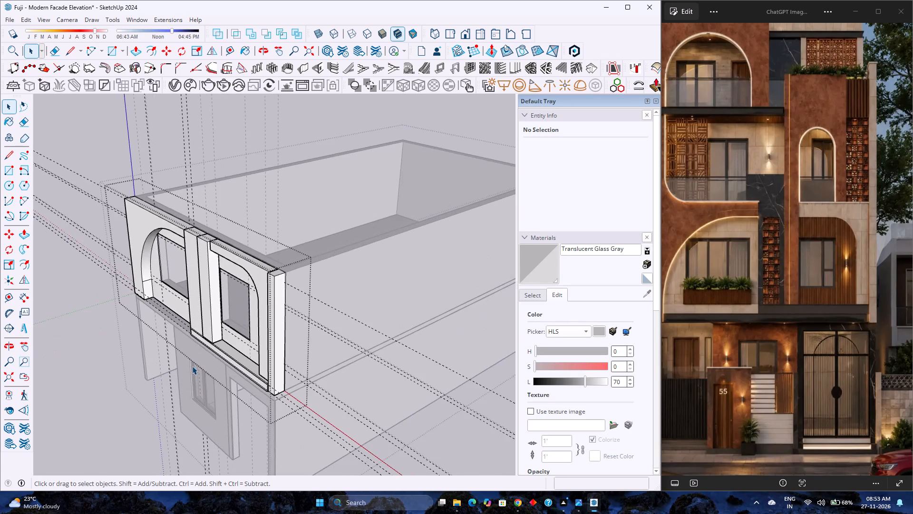
scroll(192, 366, "up", 8)
middle_click_drag(196, 366, 240, 355)
middle_click(240, 355)
scroll(243, 353, "down", 13)
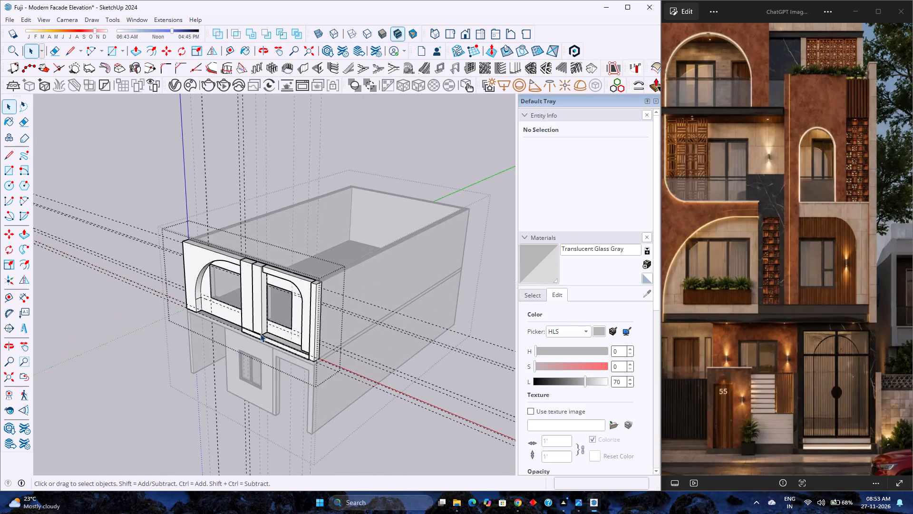
scroll(289, 304, "down", 3)
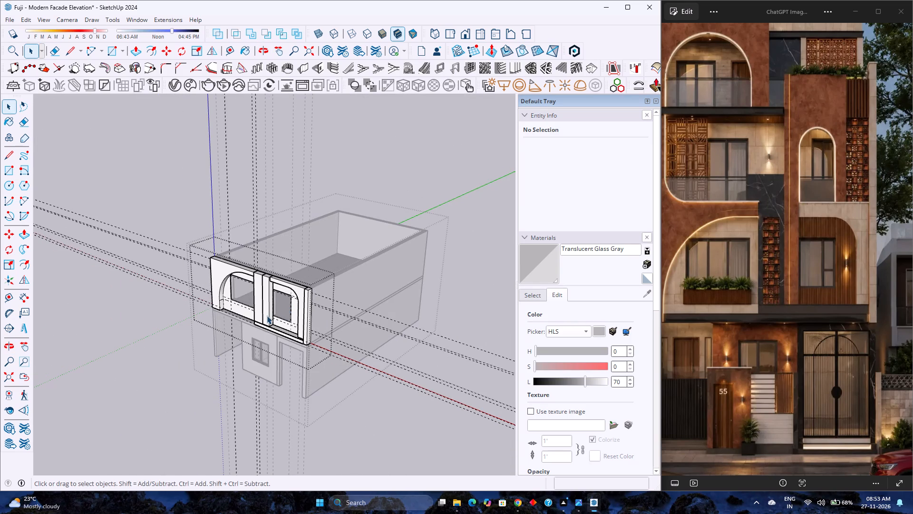
scroll(279, 297, "up", 3)
scroll(279, 297, "down", 4)
scroll(279, 297, "up", 4)
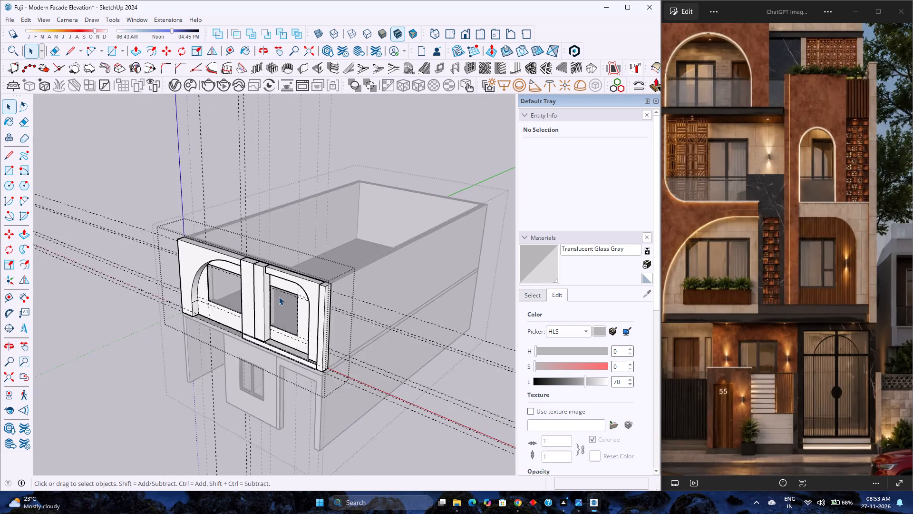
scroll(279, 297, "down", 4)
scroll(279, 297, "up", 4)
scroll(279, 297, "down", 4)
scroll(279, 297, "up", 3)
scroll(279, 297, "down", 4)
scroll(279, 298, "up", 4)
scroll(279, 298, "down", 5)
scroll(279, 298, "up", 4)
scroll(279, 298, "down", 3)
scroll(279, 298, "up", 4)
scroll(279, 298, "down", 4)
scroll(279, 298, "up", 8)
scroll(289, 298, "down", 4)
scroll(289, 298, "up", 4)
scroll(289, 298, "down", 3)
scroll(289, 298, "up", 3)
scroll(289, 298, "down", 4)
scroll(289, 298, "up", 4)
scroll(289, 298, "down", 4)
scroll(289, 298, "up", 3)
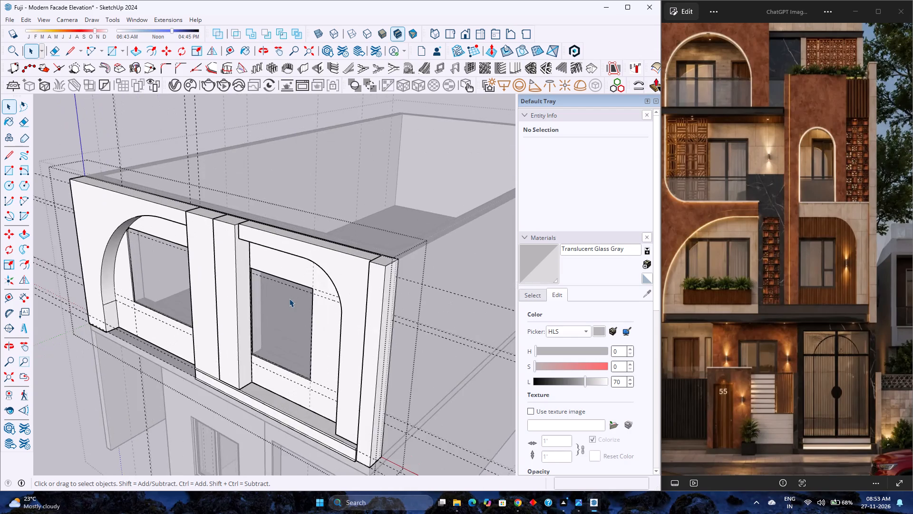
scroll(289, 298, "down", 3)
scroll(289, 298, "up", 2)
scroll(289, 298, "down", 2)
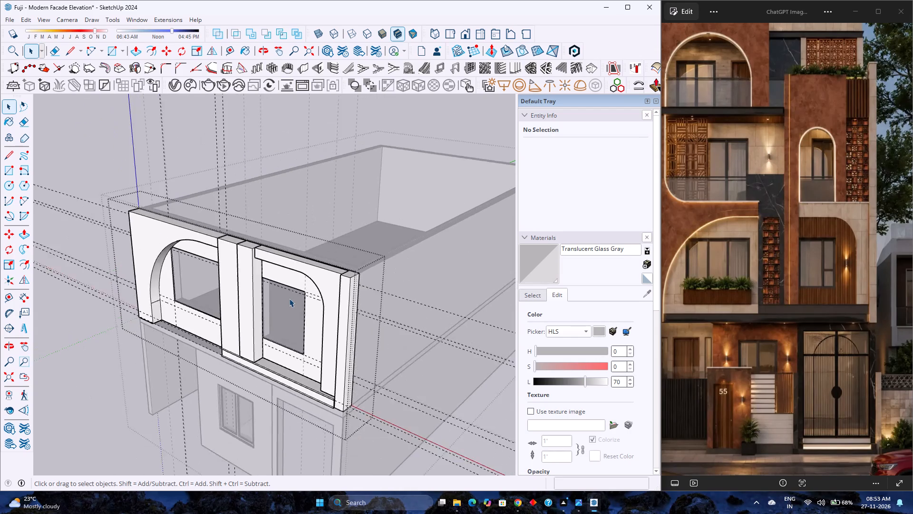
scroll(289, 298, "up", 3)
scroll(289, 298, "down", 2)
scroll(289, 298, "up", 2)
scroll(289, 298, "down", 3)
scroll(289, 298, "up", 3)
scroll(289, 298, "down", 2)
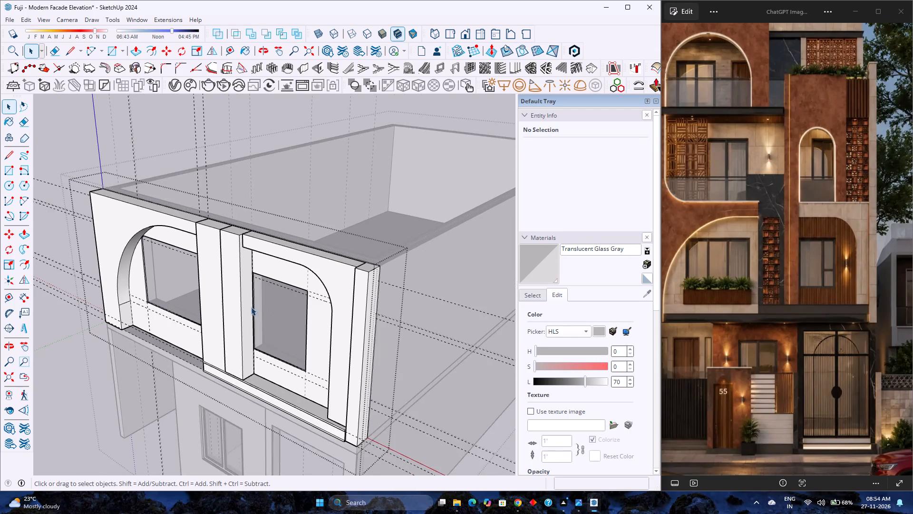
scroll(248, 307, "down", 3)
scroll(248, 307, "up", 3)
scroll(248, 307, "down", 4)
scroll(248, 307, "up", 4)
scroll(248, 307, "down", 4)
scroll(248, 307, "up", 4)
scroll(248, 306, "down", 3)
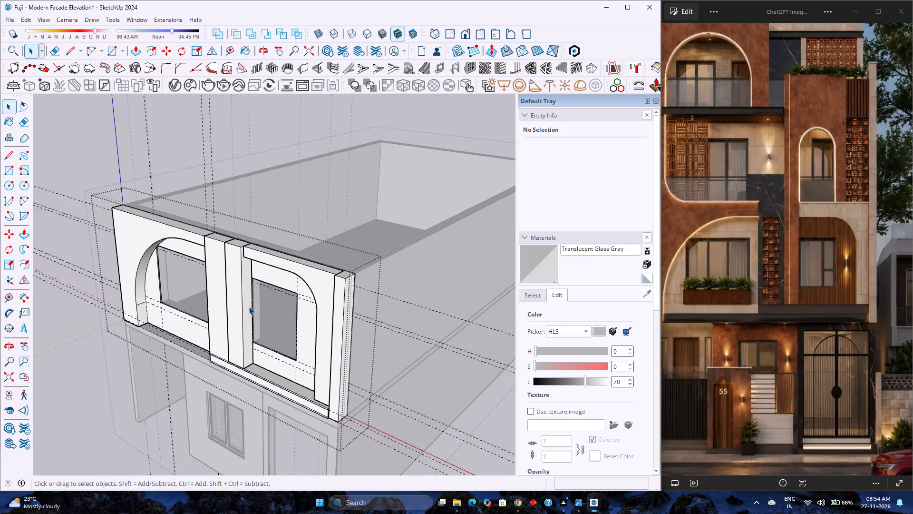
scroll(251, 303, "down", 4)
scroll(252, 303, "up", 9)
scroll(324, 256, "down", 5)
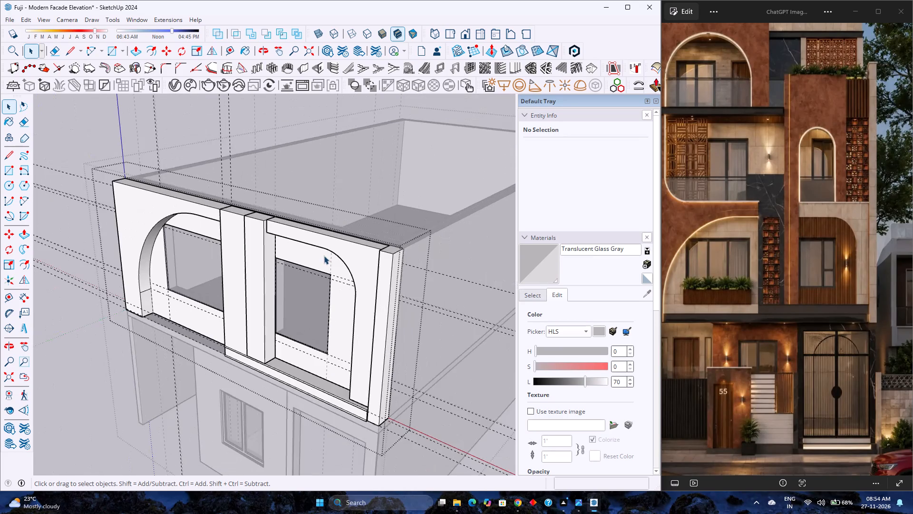
Inspect the facade's top edge and curved border depth from above, and compare both window bays from the front.
scroll(362, 266, "up", 4)
middle_click_drag(360, 266, 353, 391)
scroll(359, 381, "up", 3)
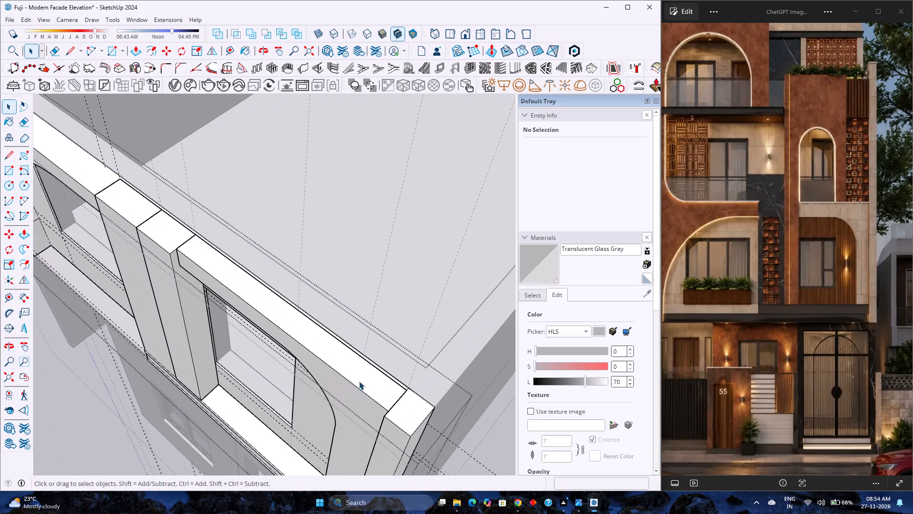
scroll(359, 381, "up", 1)
scroll(330, 347, "down", 3)
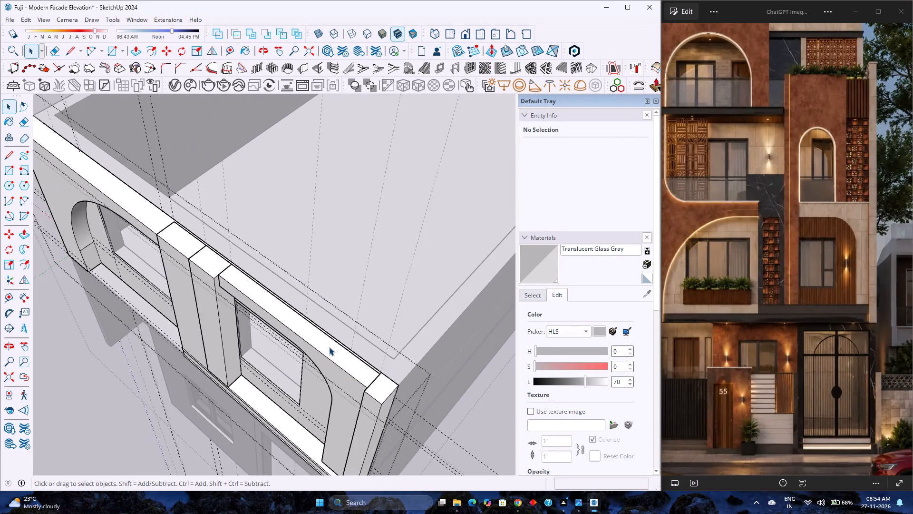
scroll(329, 347, "down", 6)
middle_click_drag(245, 352, 364, 271)
scroll(365, 269, "up", 2)
scroll(359, 275, "down", 4)
middle_click_drag(330, 357, 273, 285)
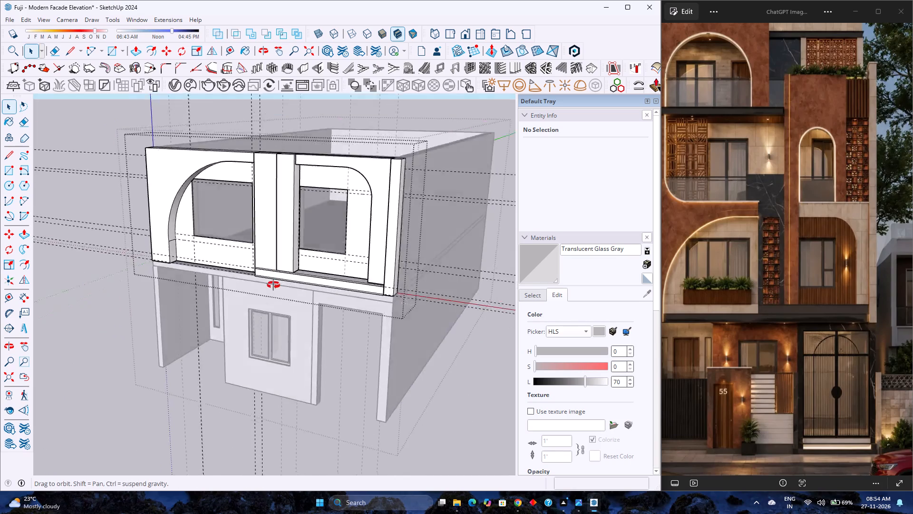
middle_click_drag(273, 285, 299, 269)
scroll(197, 263, "down", 8)
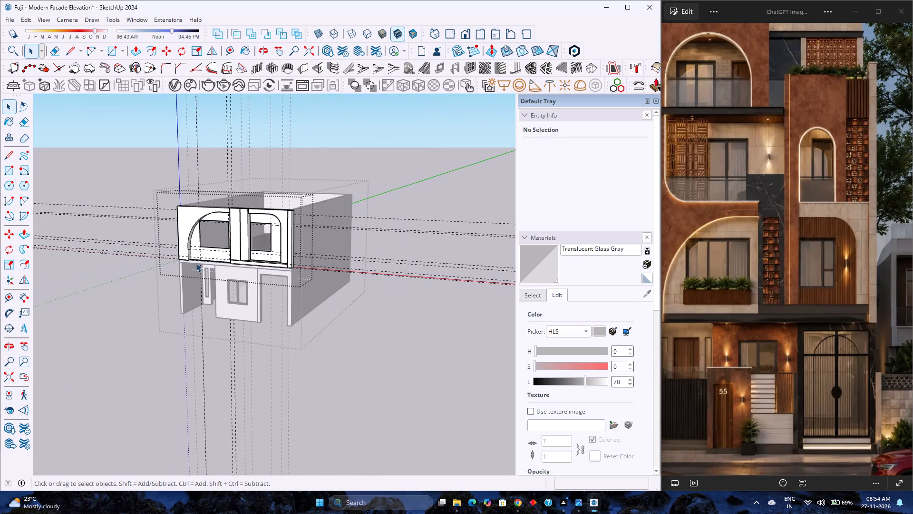
scroll(291, 130, "up", 3)
scroll(241, 205, "up", 4)
scroll(230, 323, "down", 1)
scroll(228, 375, "up", 3)
middle_click_drag(228, 373, 274, 340)
scroll(350, 266, "up", 3)
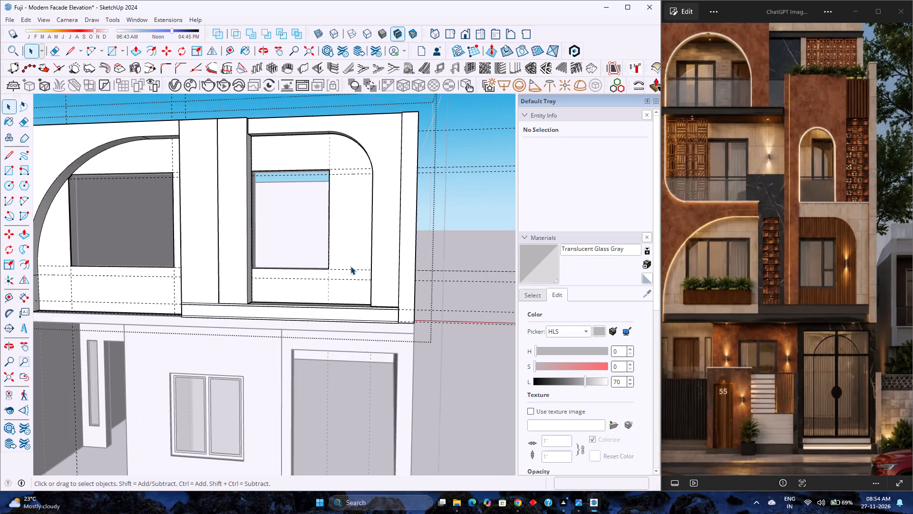
scroll(350, 266, "up", 1)
Select the recessed wall face around both upper-floor windows and inspect its depth against the borders from above and the side.
double_click(345, 269)
left_click(347, 244)
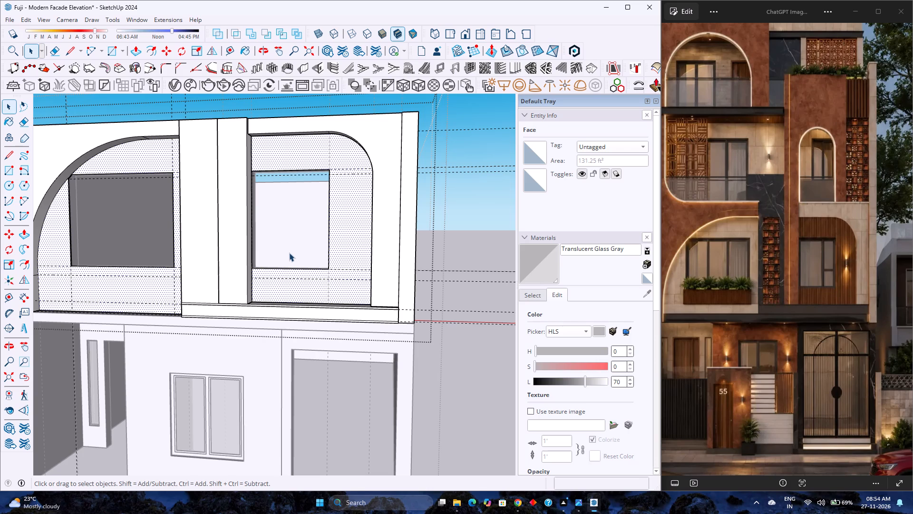
scroll(248, 219, "down", 6)
middle_click_drag(278, 171, 271, 287)
scroll(273, 268, "down", 5)
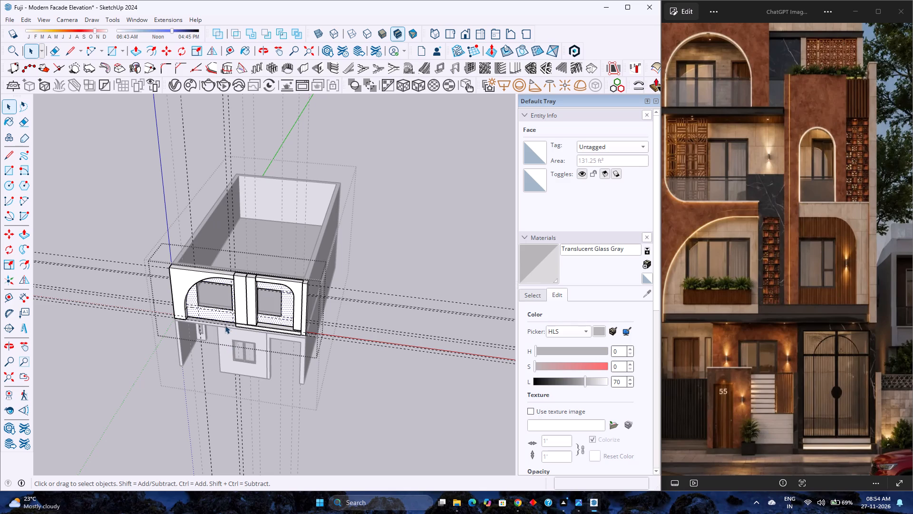
scroll(224, 324, "up", 1)
scroll(224, 324, "down", 5)
scroll(224, 324, "up", 4)
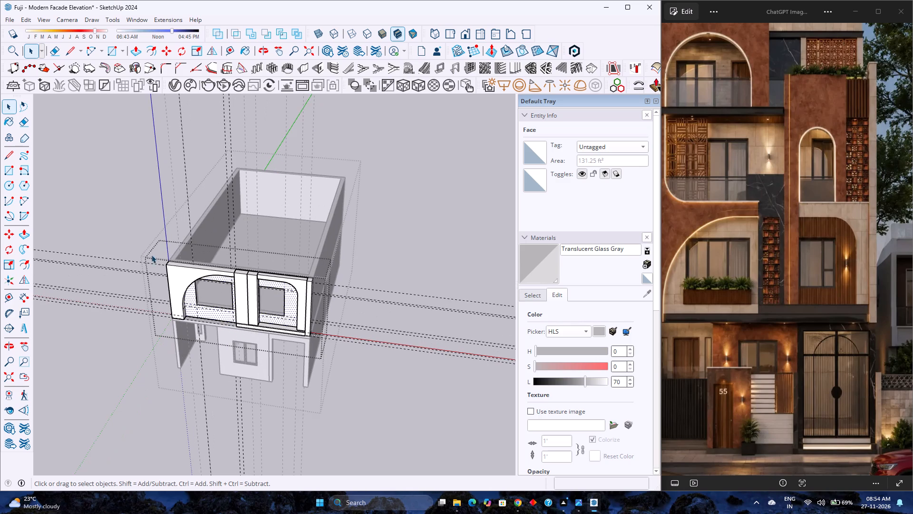
scroll(272, 302, "up", 10)
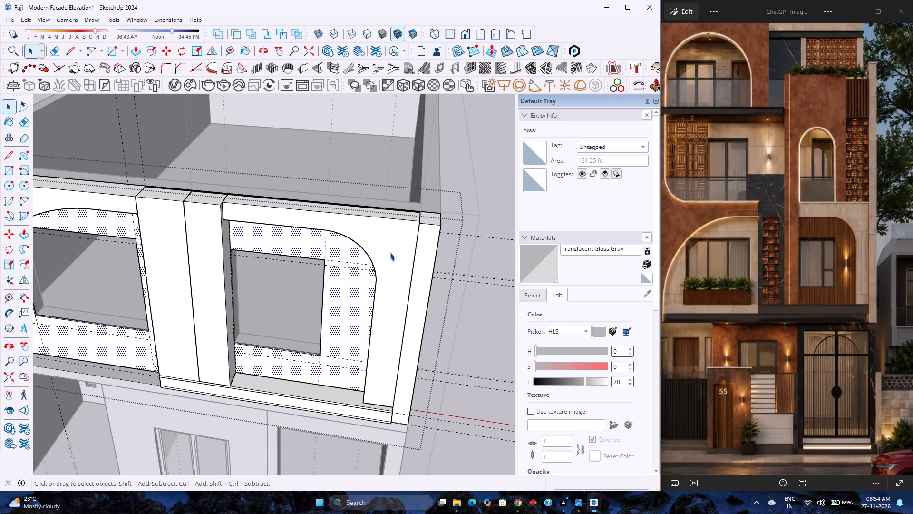
scroll(382, 253, "down", 4)
middle_click_drag(327, 322, 331, 263)
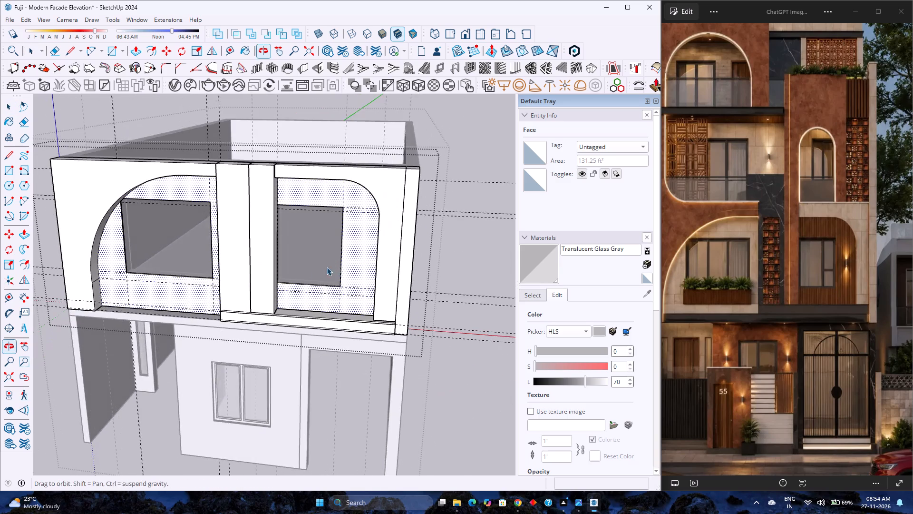
scroll(279, 275, "up", 5)
scroll(279, 275, "down", 5)
scroll(296, 331, "up", 4)
scroll(294, 319, "down", 6)
middle_click_drag(333, 299, 233, 333)
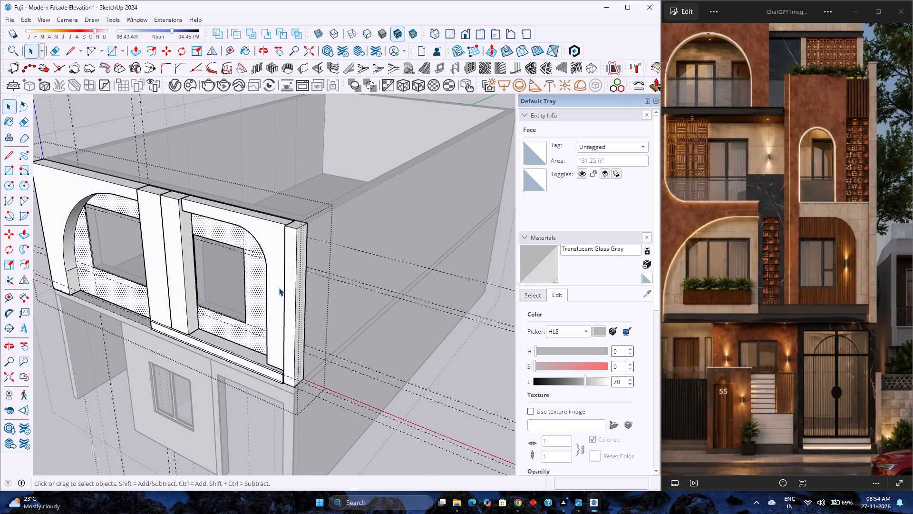
scroll(277, 295, "up", 1)
scroll(277, 297, "down", 5)
scroll(277, 297, "up", 5)
middle_click_drag(226, 323, 339, 283)
middle_click(339, 283)
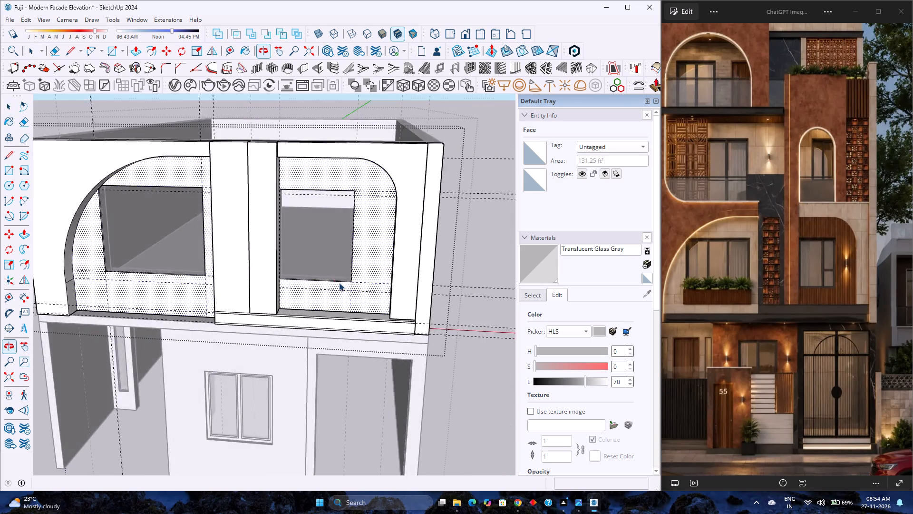
scroll(339, 283, "up", 2)
scroll(339, 283, "down", 5)
Undo the recent edits to the narrower upper-floor bay's border, back to its flat arched outline on the recessed wall.
key("ctrl+z")
key("ctrl+z")
key("ctrl+z")
key("ctrl+z")
key("ctrl+z")
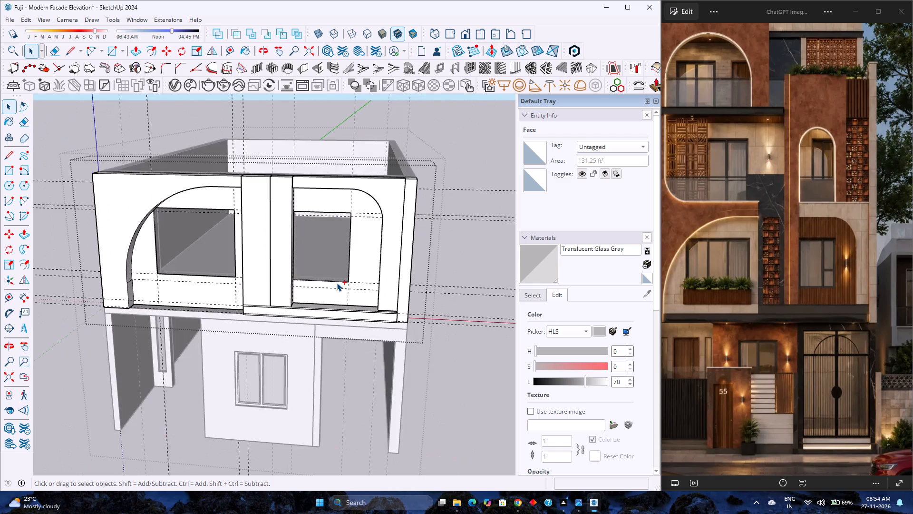
key("ctrl+z")
key("ctrl+z")
key("ctrl+z")
key("ctrl+z")
key("ctrl+z")
key("ctrl+z")
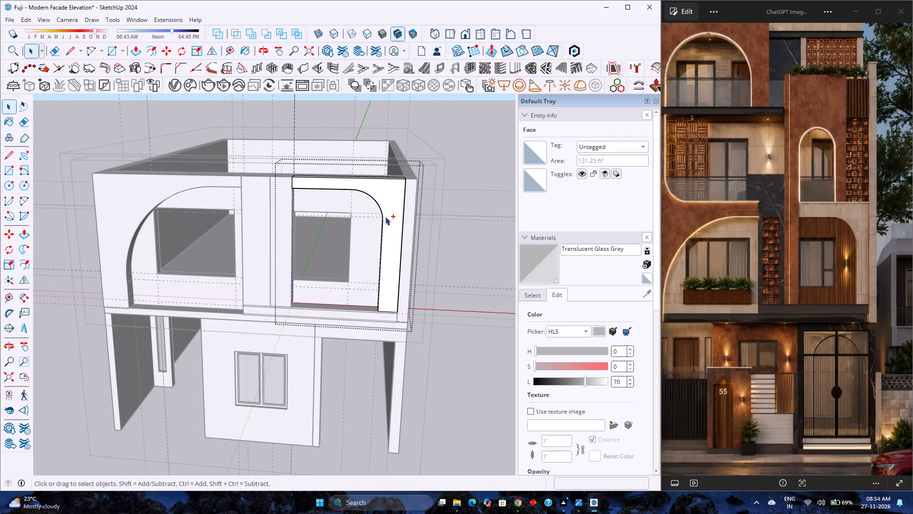
key("ctrl+z")
key("ctrl+z")
key("ctrl+z")
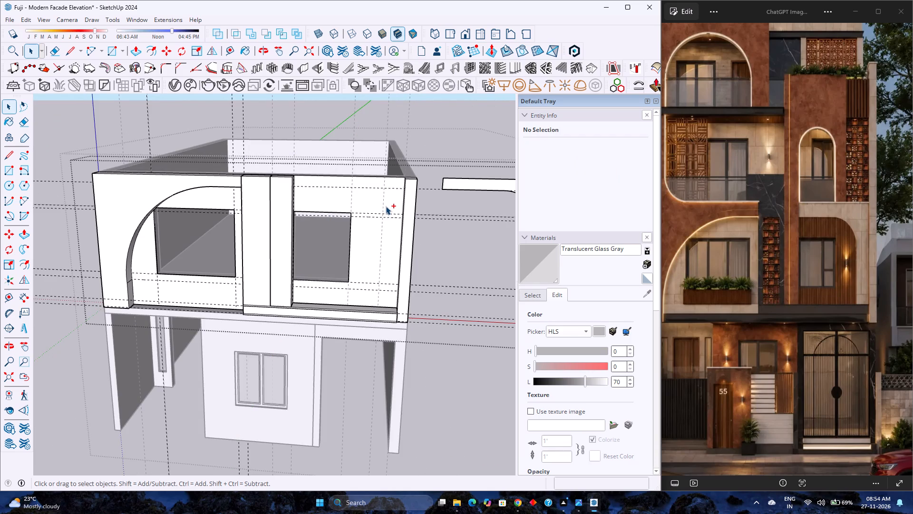
key("ctrl+z")
key("ctrl+z")
key("ctrl+z")
key("ctrl+z")
key("ctrl+z")
key("ctrl+z")
key("ctrl+z")
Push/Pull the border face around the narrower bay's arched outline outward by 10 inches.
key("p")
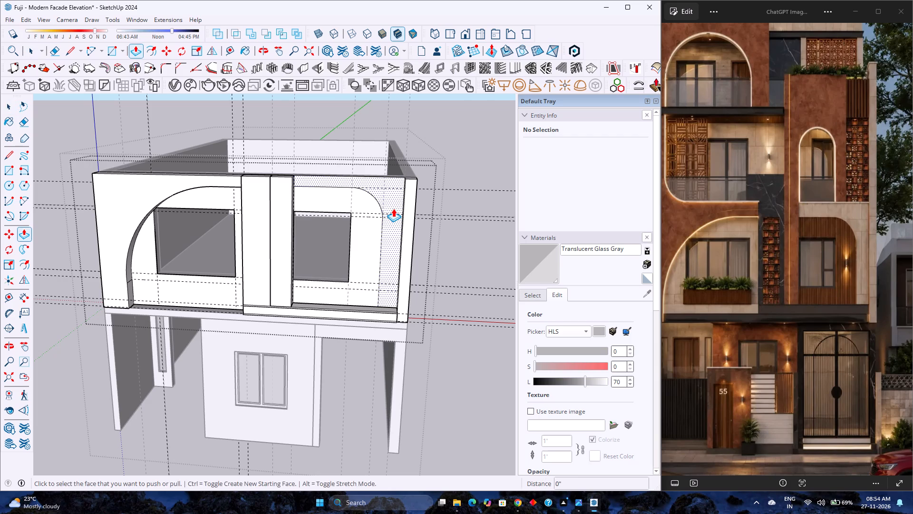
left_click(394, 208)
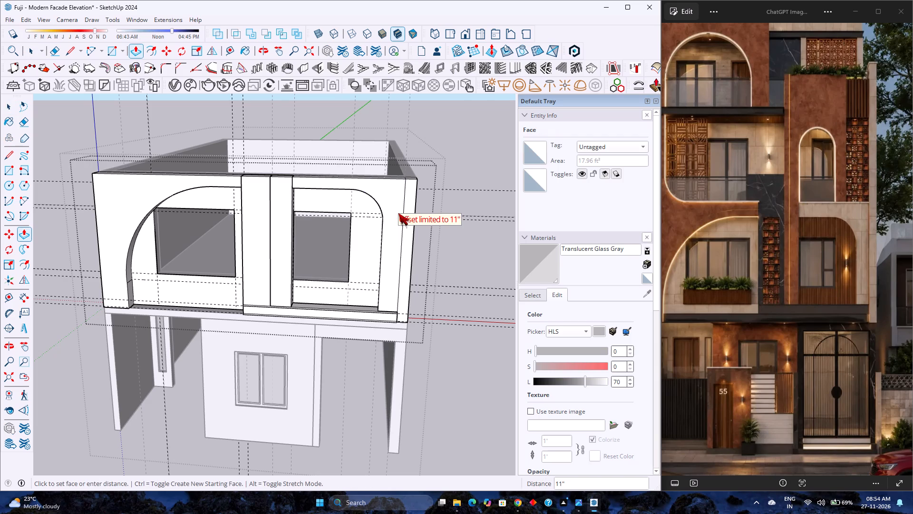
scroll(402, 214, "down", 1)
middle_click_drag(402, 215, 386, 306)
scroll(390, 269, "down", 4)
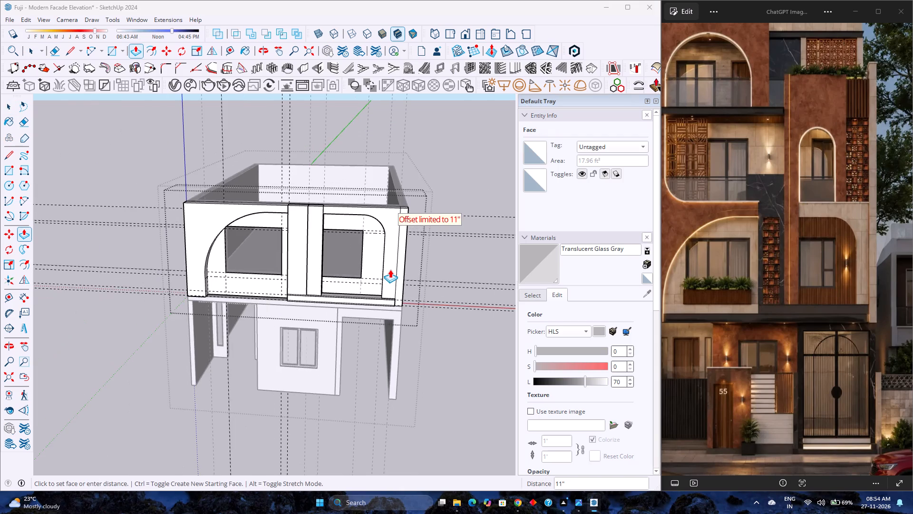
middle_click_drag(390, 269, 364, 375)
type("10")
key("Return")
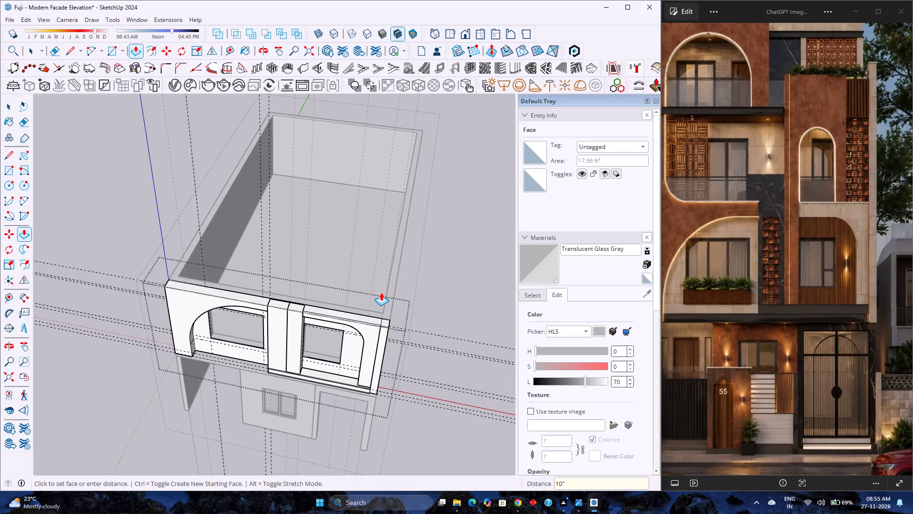
Inspect the extruded border's depth against the facade's top edge and end pier from above, the side and the front.
scroll(381, 292, "up", 8)
middle_click_drag(347, 355, 384, 288)
middle_click(384, 288)
scroll(385, 282, "down", 3)
scroll(362, 356, "up", 4)
middle_click_drag(370, 356, 460, 303)
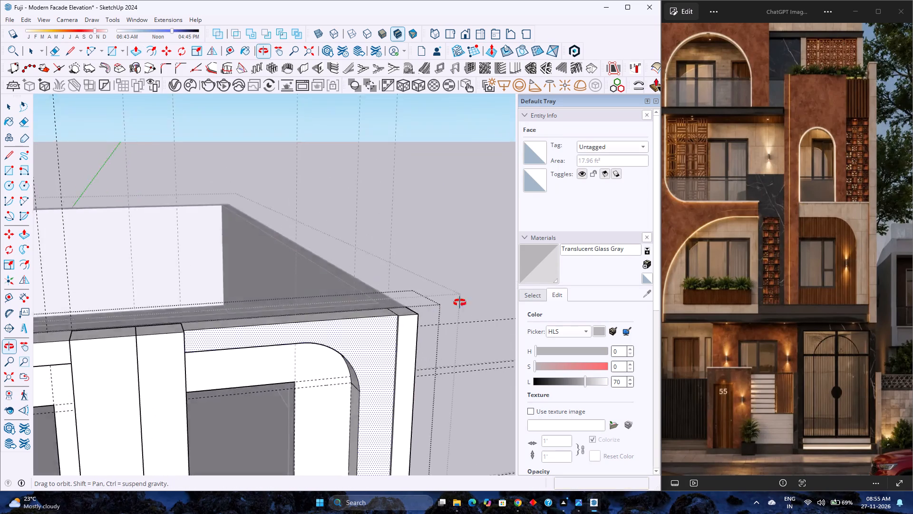
middle_click_drag(460, 303, 476, 292)
scroll(297, 259, "down", 13)
scroll(315, 317, "up", 3)
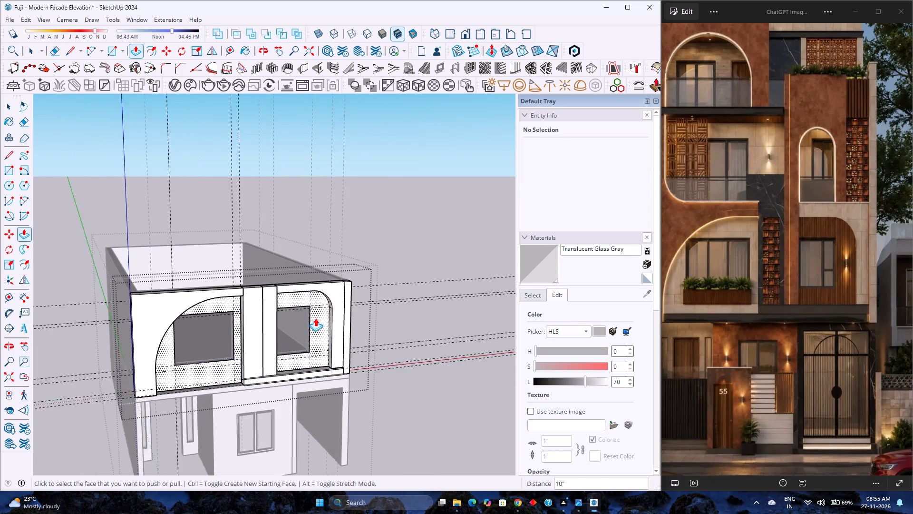
key("space")
scroll(320, 320, "up", 4)
middle_click_drag(320, 320, 199, 287)
scroll(200, 287, "down", 4)
middle_click_drag(200, 287, 405, 293, "shift")
scroll(370, 298, "up", 4)
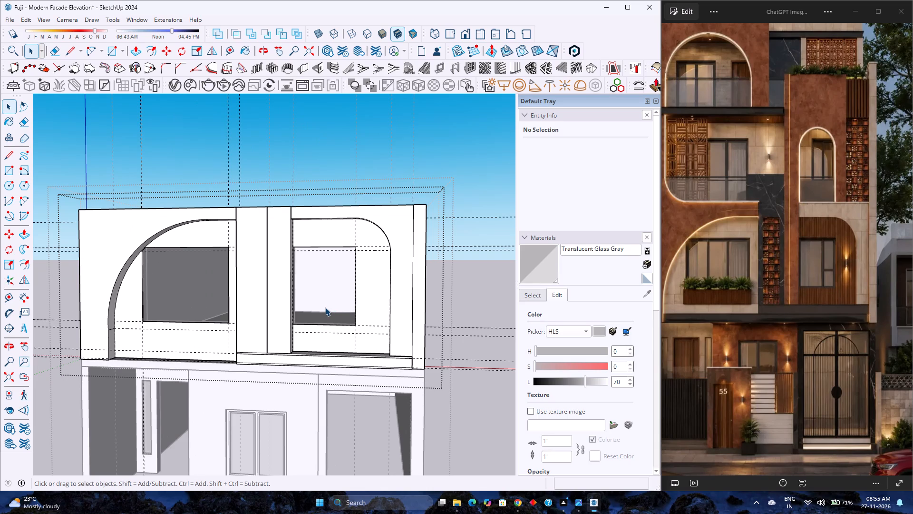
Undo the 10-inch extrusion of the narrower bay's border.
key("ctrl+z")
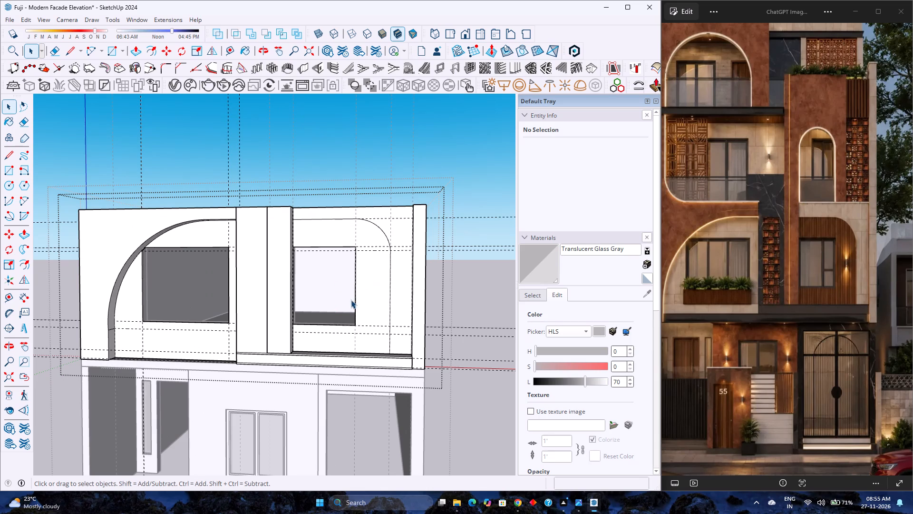
Close the narrower bay's arched outline with a line along the sill to the pillar and an 8' 6" line up the pillar.
left_click(371, 292)
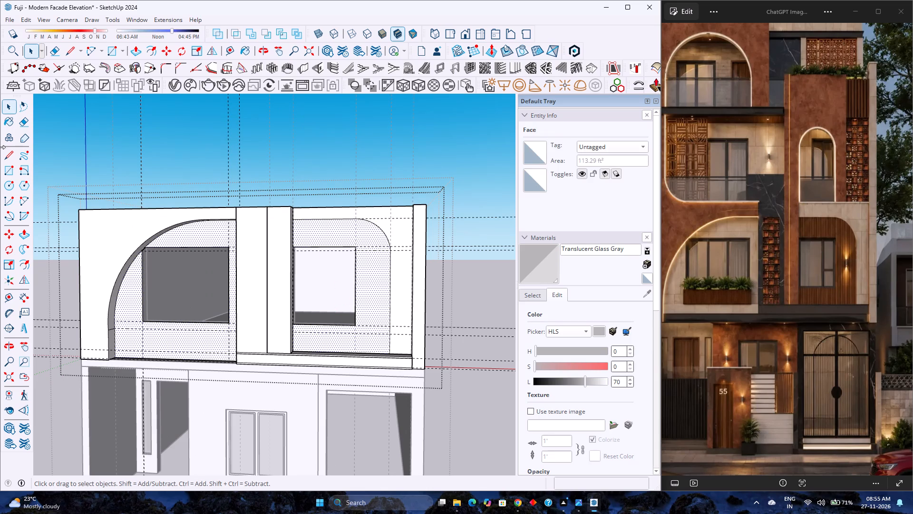
left_click(71, 50)
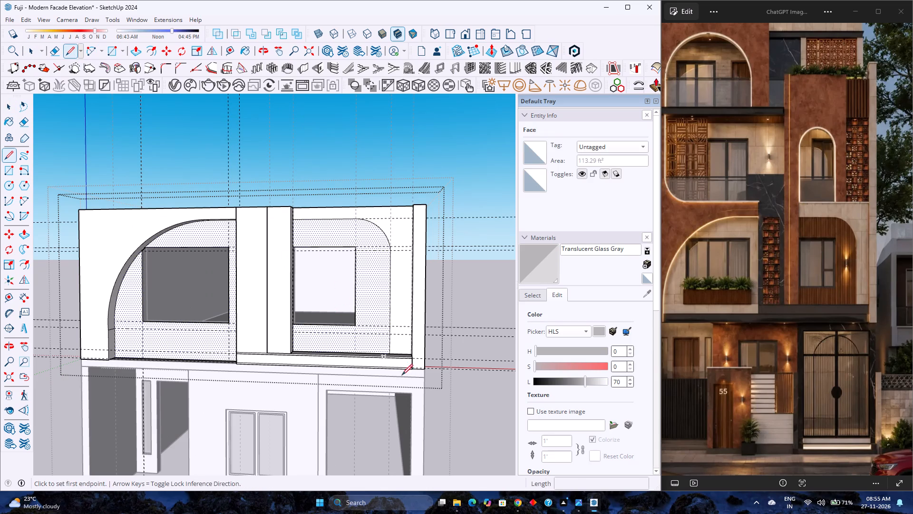
scroll(392, 351, "up", 8)
middle_click_drag(392, 354, 385, 406)
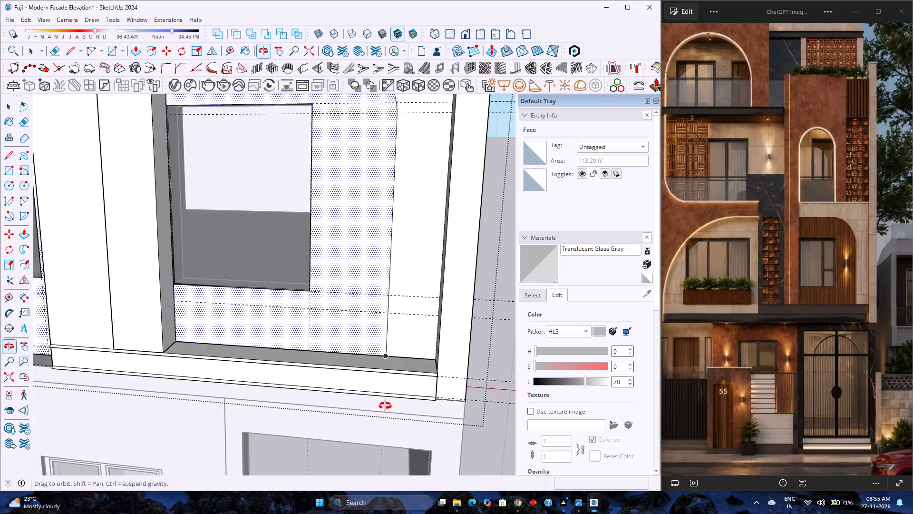
middle_click_drag(385, 406, 386, 406)
left_click(386, 355)
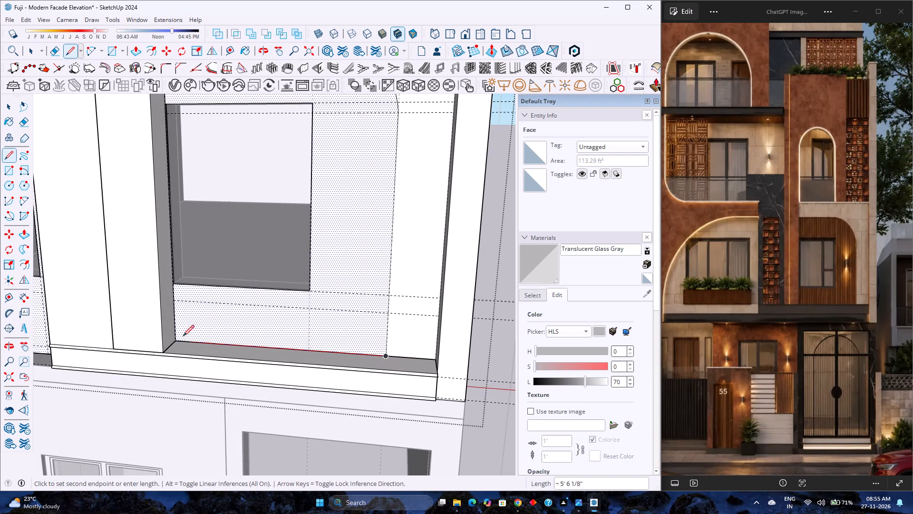
left_click(177, 338)
scroll(168, 312, "down", 7)
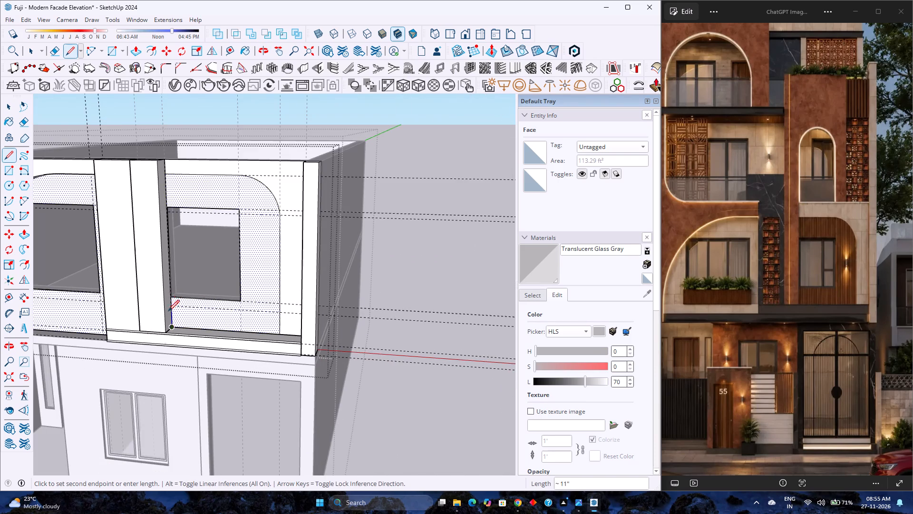
left_click(165, 172)
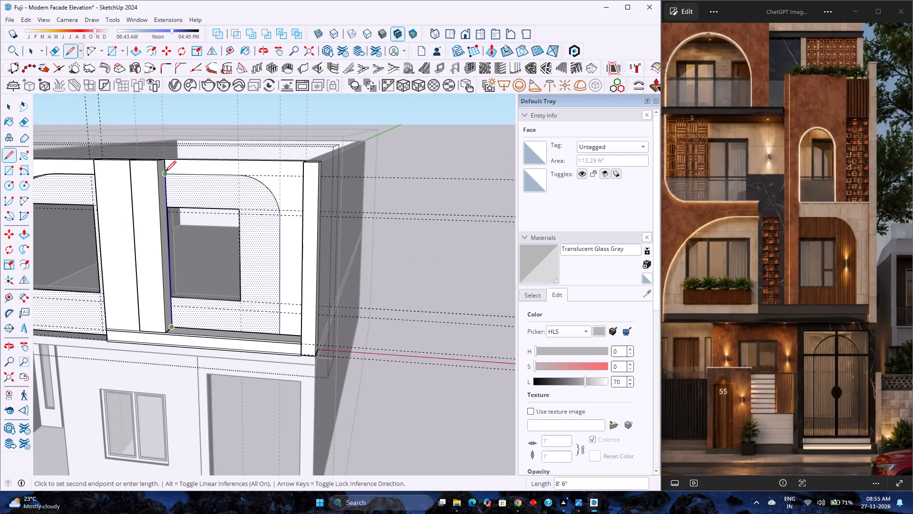
Delete the face filling the narrower bay's window opening.
key("space")
left_click(228, 274)
key("Delete")
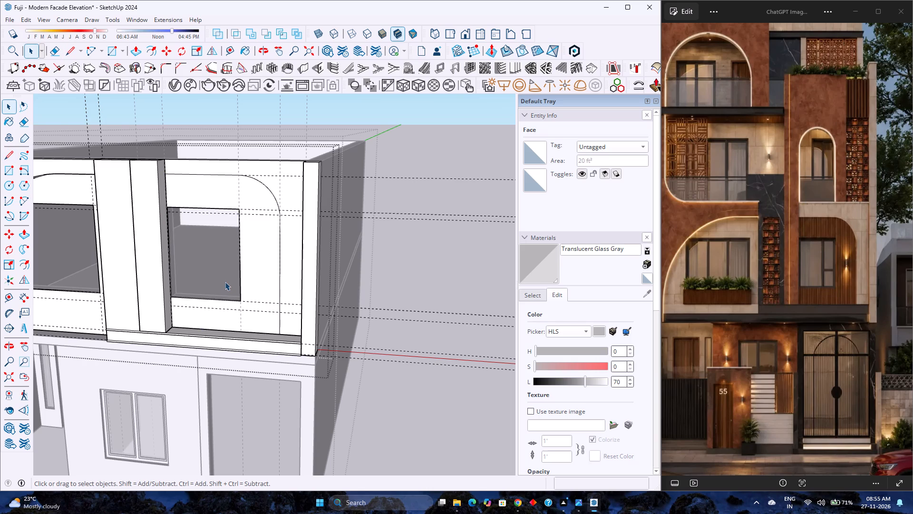
Group the arched wall panel around the narrower bay's window together with its bounding edges.
left_click(261, 321)
right_click(261, 321)
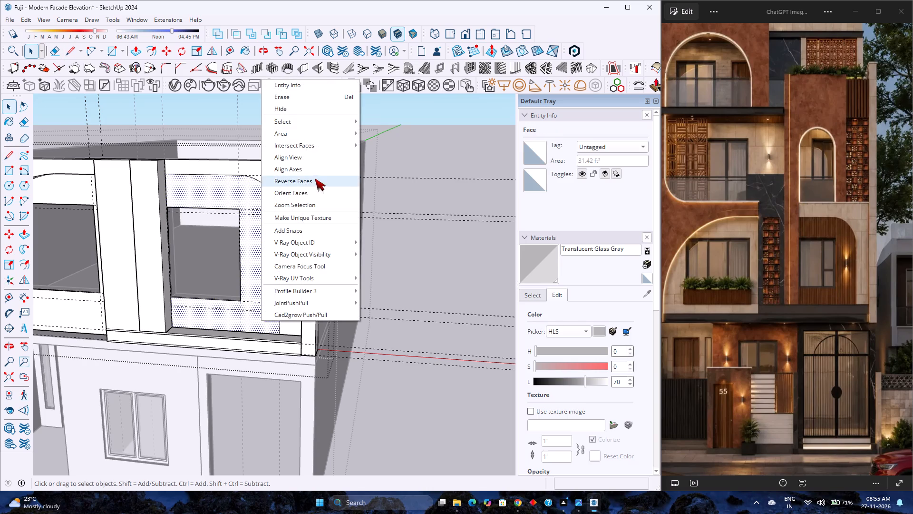
triple_click(238, 319)
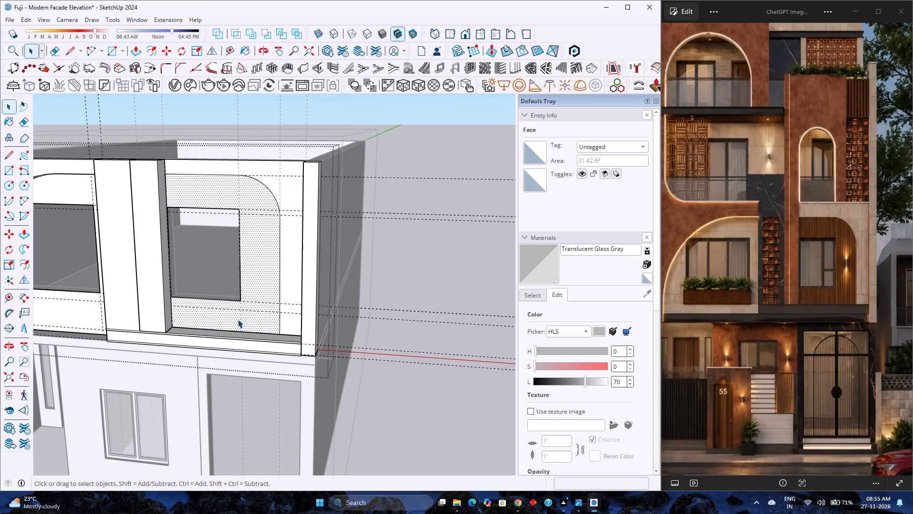
right_click(238, 319)
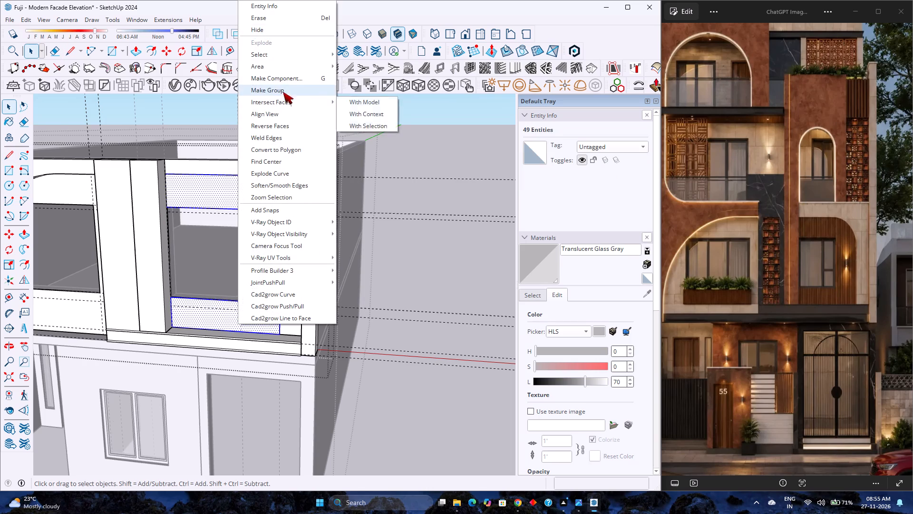
left_click(282, 89)
Group the border face outside the narrower bay's arch together with its bounding edges.
double_click(290, 196)
right_click(290, 196)
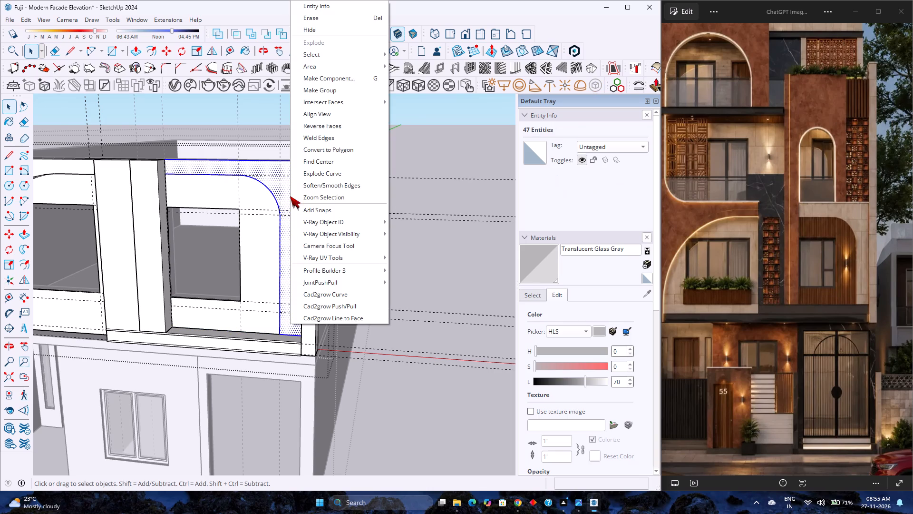
left_click(372, 88)
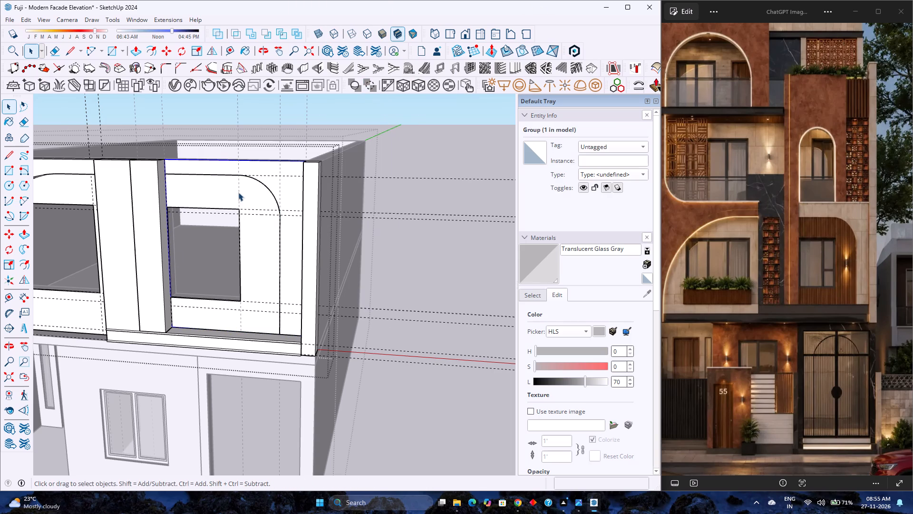
Open the arched wall panel group around the narrower bay's window for editing.
left_click(260, 236)
double_click(251, 236)
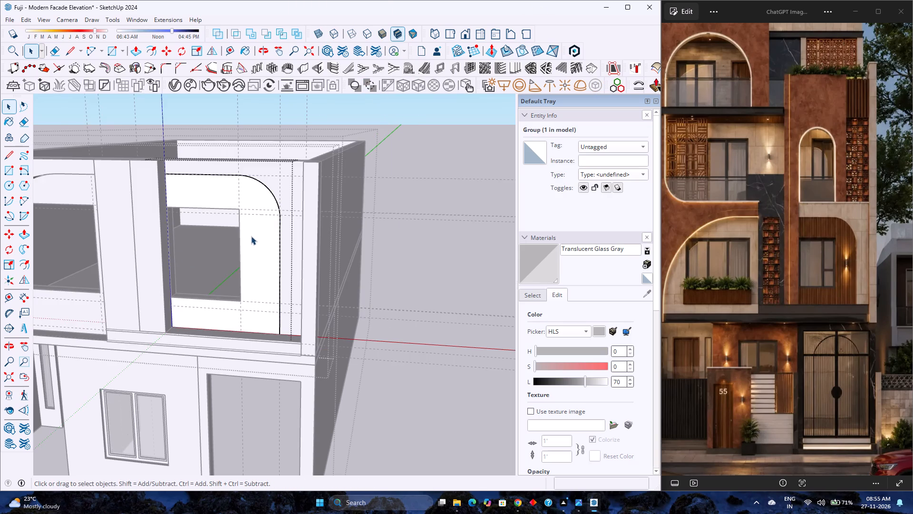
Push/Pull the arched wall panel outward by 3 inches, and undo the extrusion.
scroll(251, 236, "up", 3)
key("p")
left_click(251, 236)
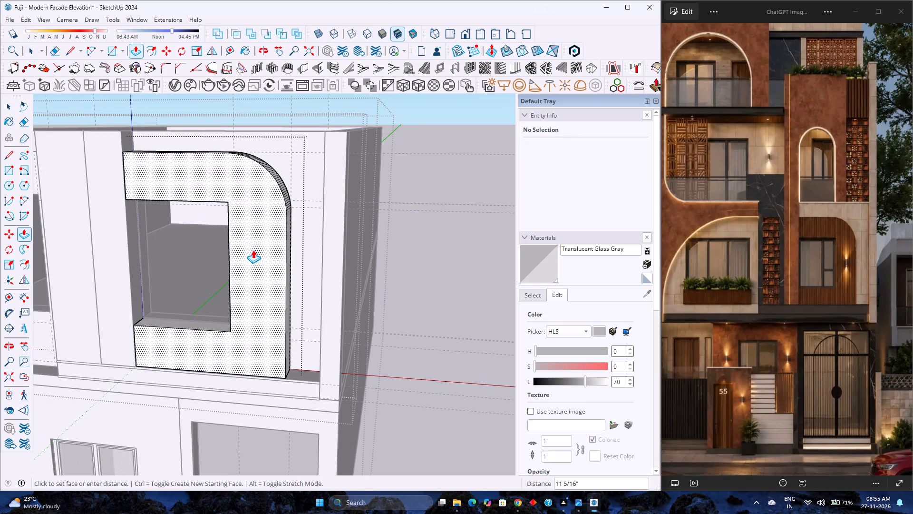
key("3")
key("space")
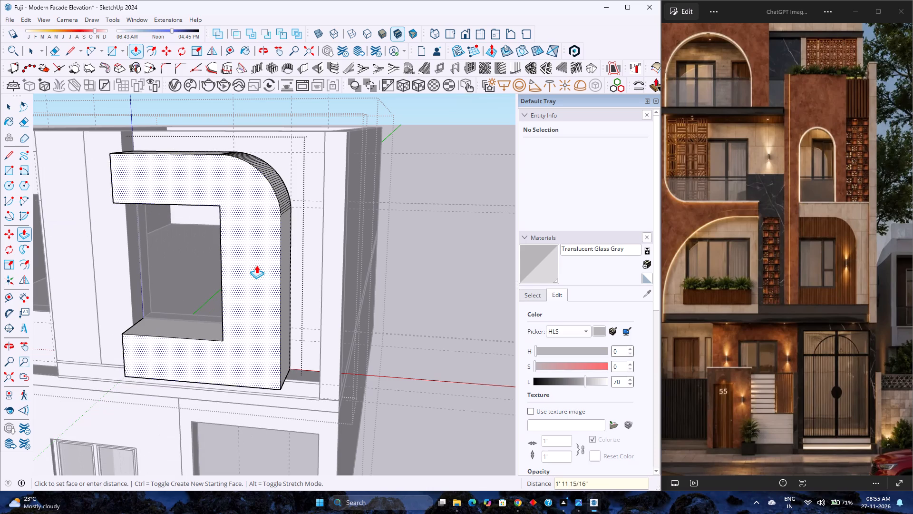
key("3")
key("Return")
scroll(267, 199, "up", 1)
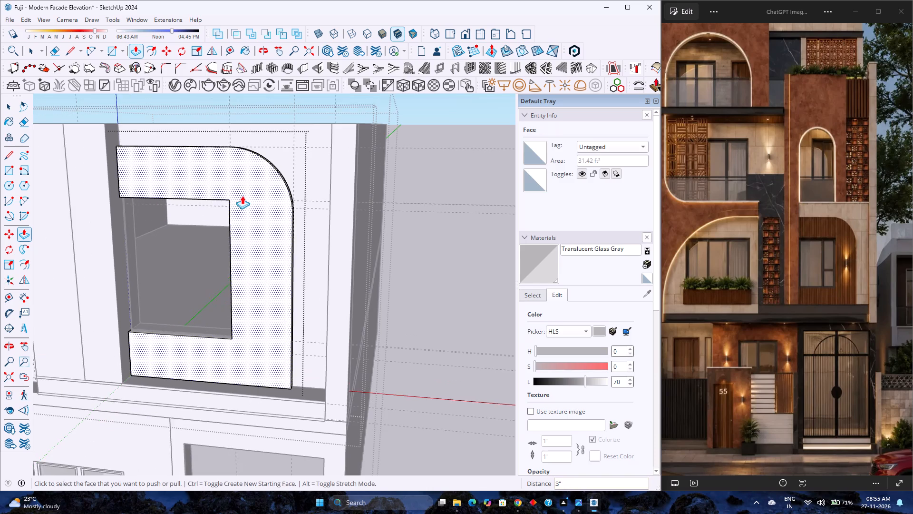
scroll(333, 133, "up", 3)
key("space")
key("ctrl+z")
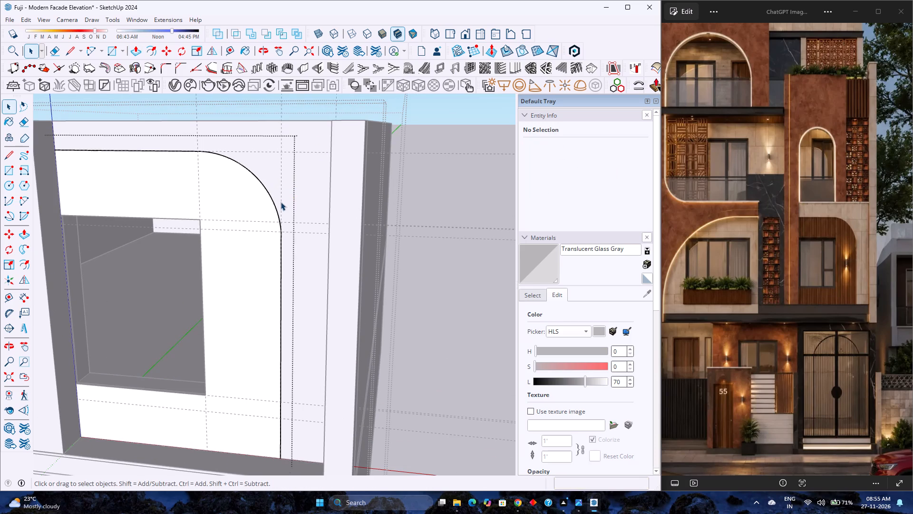
Weld all the edge segments of the arched panel's rounded corner into one curve.
left_click_drag(198, 144, 305, 256)
left_click_drag(269, 219, 299, 259, "ctrl")
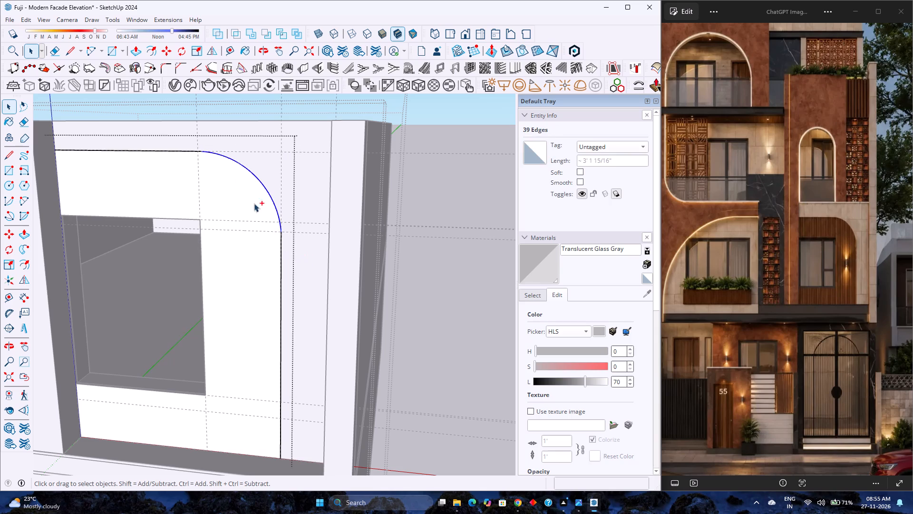
left_click_drag(184, 138, 246, 203, "ctrl")
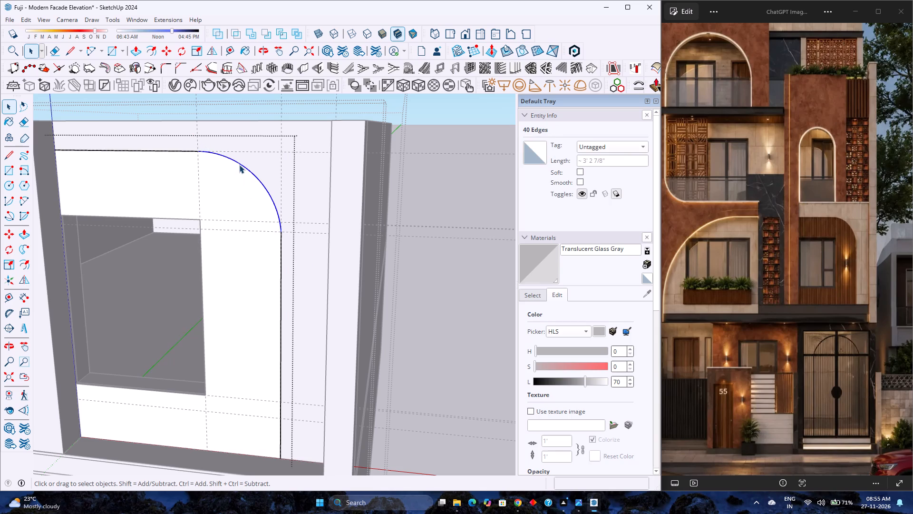
right_click(239, 164)
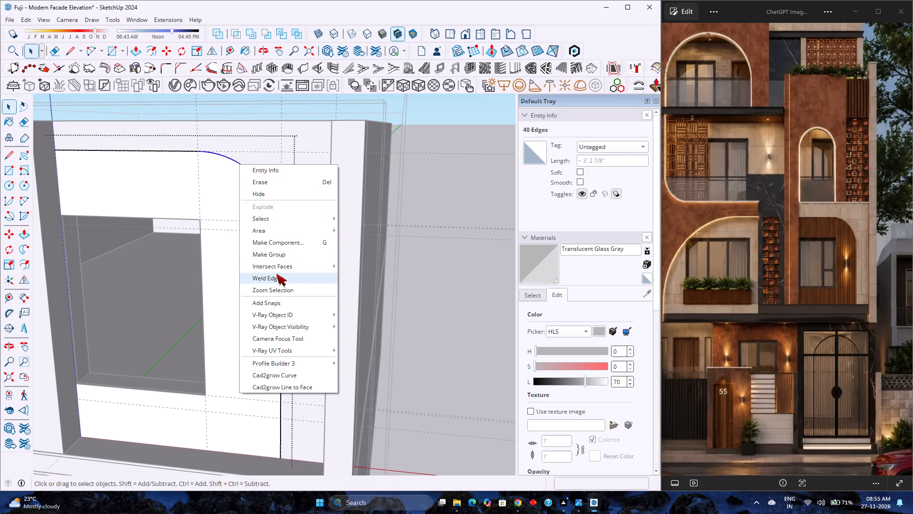
left_click(276, 274)
Push/Pull the arched wall panel outward by 3 inches and check its curved edge up close.
key("p")
left_click(255, 238)
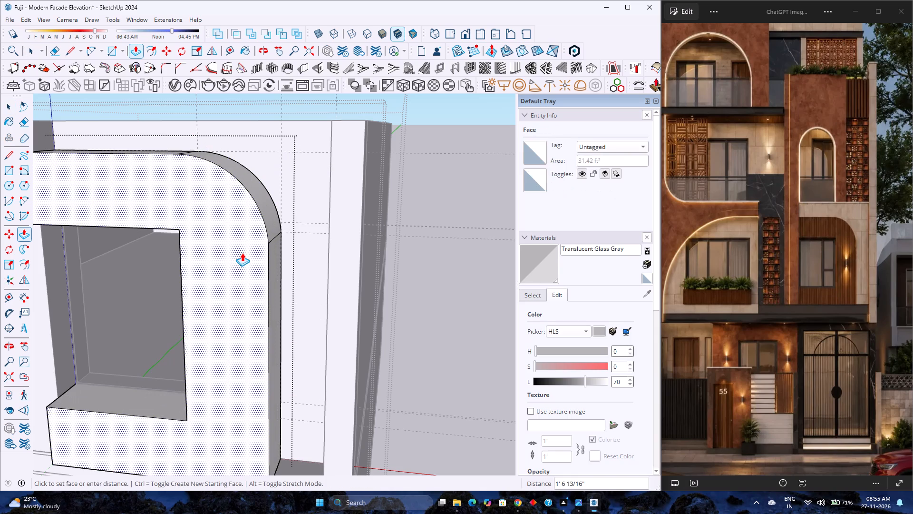
key("3")
key("Return")
scroll(289, 227, "up", 9)
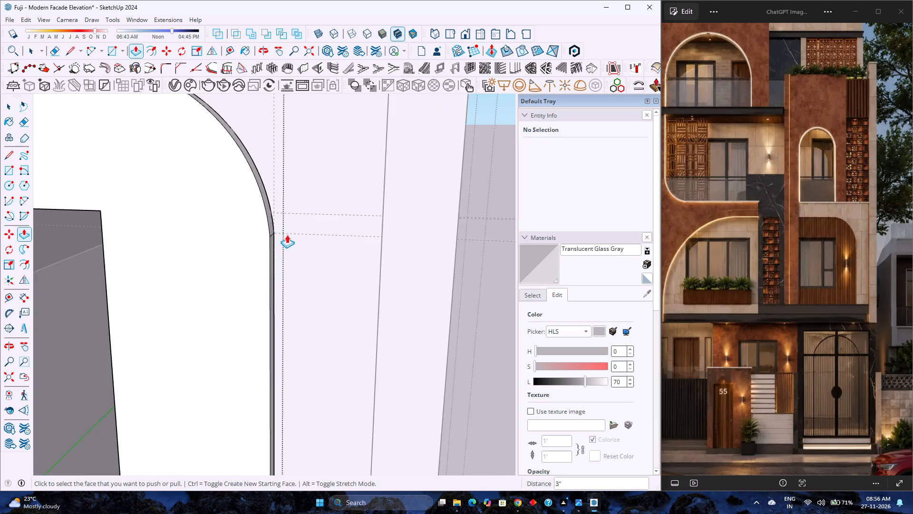
scroll(287, 235, "up", 11)
scroll(258, 239, "down", 3)
key("space")
scroll(300, 238, "down", 9)
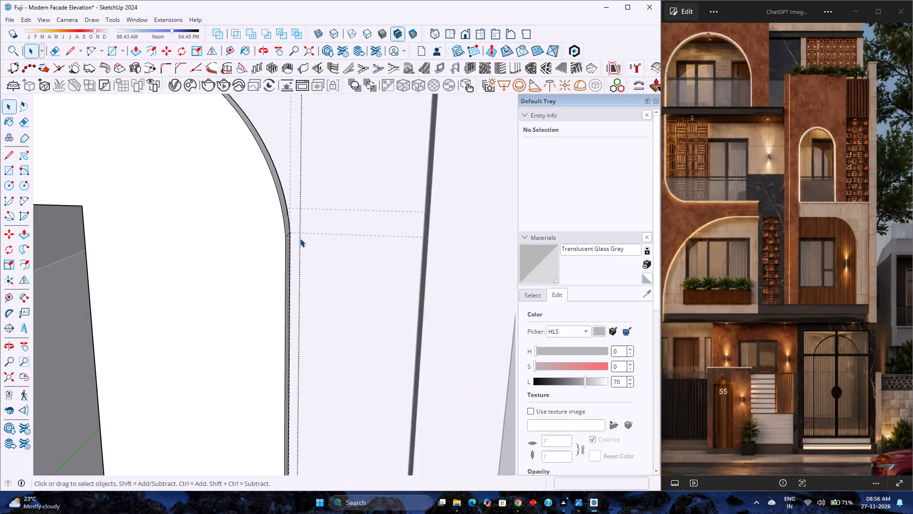
Open the arched border group around the narrower bay's panel and Push/Pull its face outward by 10 inches.
scroll(300, 238, "down", 11)
middle_click_drag(266, 179, 286, 299)
scroll(281, 279, "down", 5)
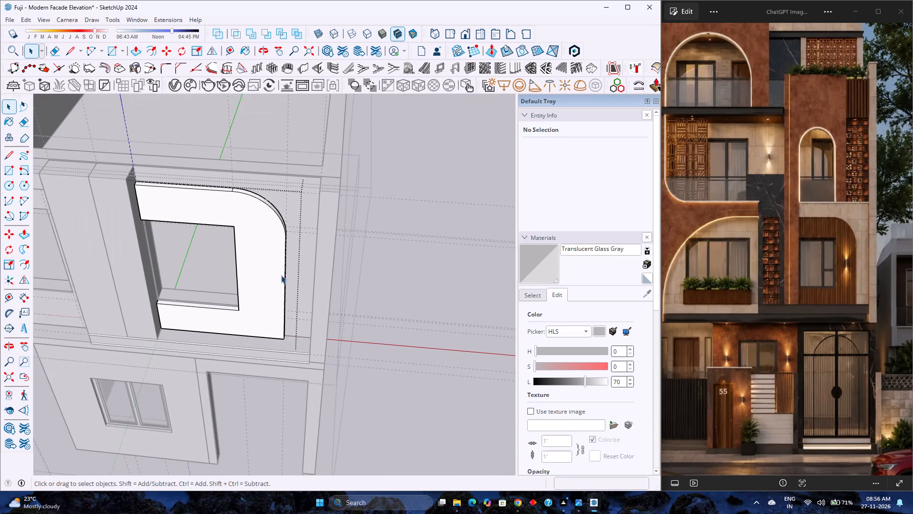
key("Escape")
left_click(303, 229)
double_click(296, 207)
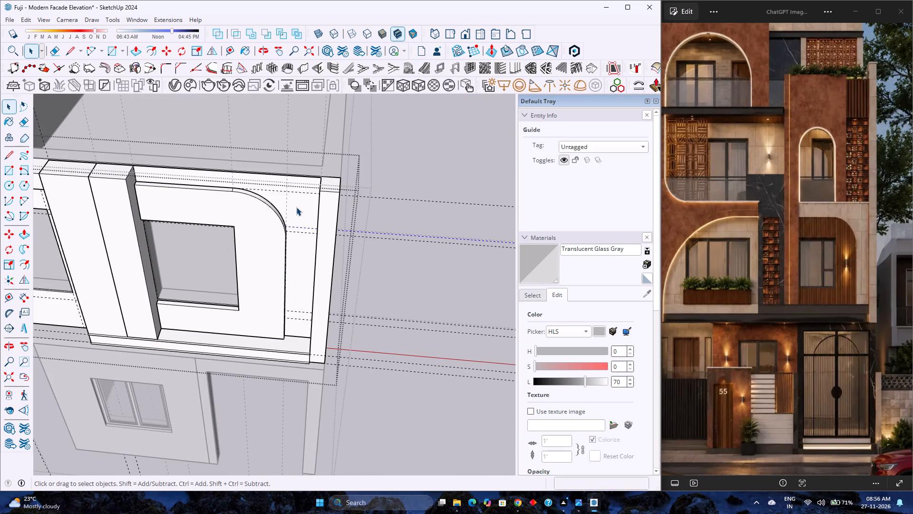
scroll(296, 207, "up", 3)
key("p")
left_click(296, 207)
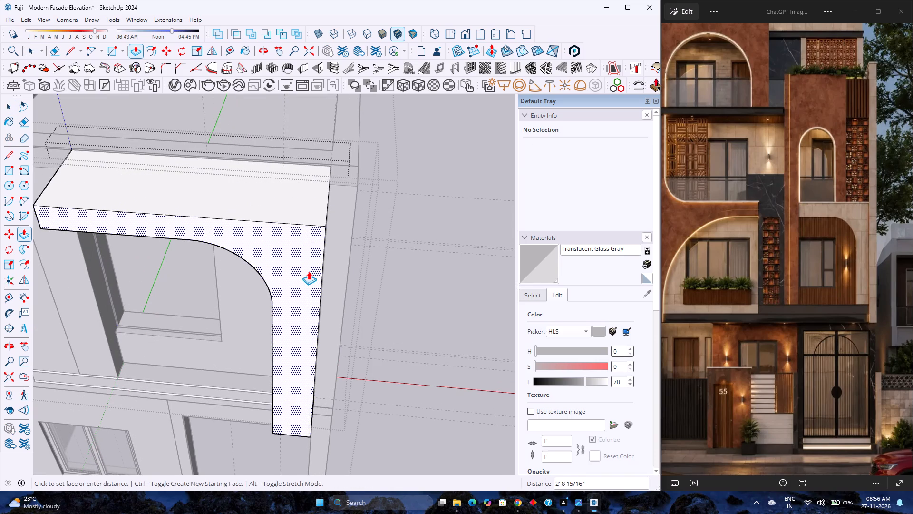
type("10")
key("Return")
scroll(308, 254, "down", 4)
key("space")
scroll(307, 250, "down", 4)
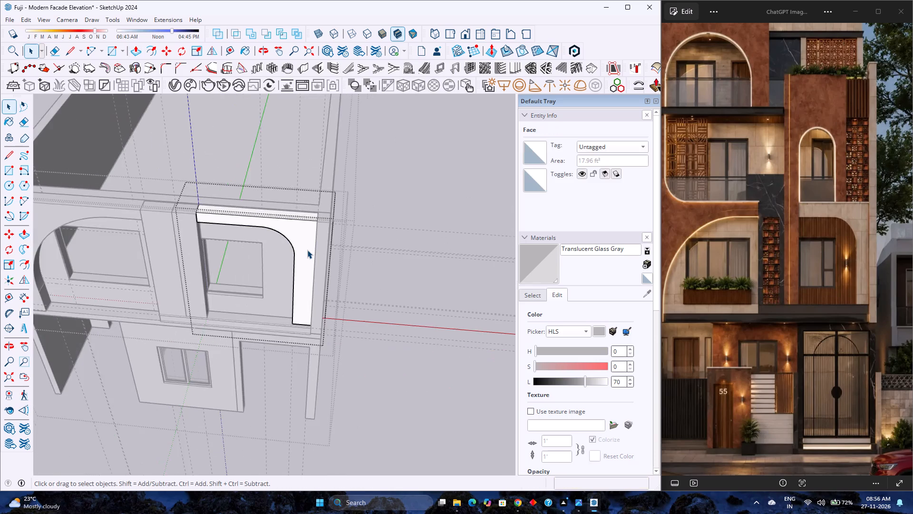
key("Escape")
Examine the whole facade in the front view, fitted to the screen, checking both arched bays on the upper floor.
scroll(307, 250, "down", 1)
scroll(307, 250, "up", 5)
scroll(308, 253, "down", 3)
middle_click_drag(308, 260, 313, 203)
middle_click(313, 203)
scroll(313, 203, "down", 7)
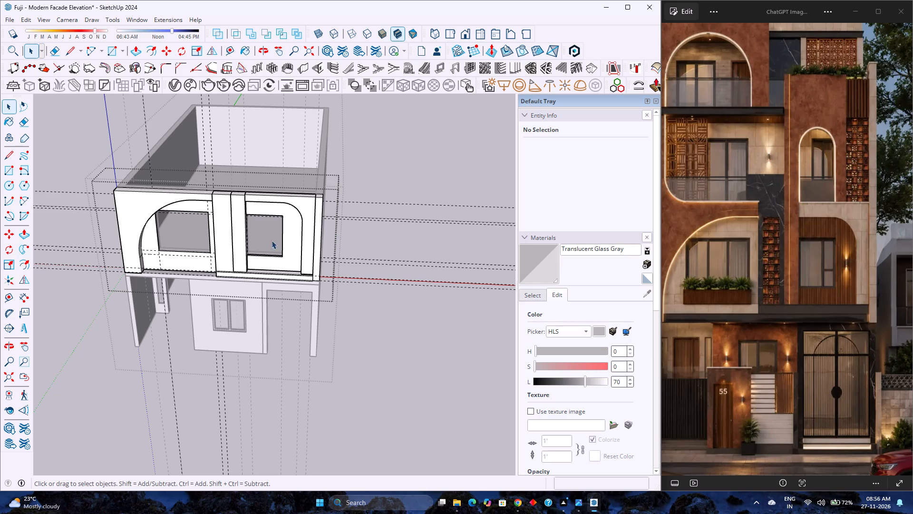
scroll(251, 202, "down", 1)
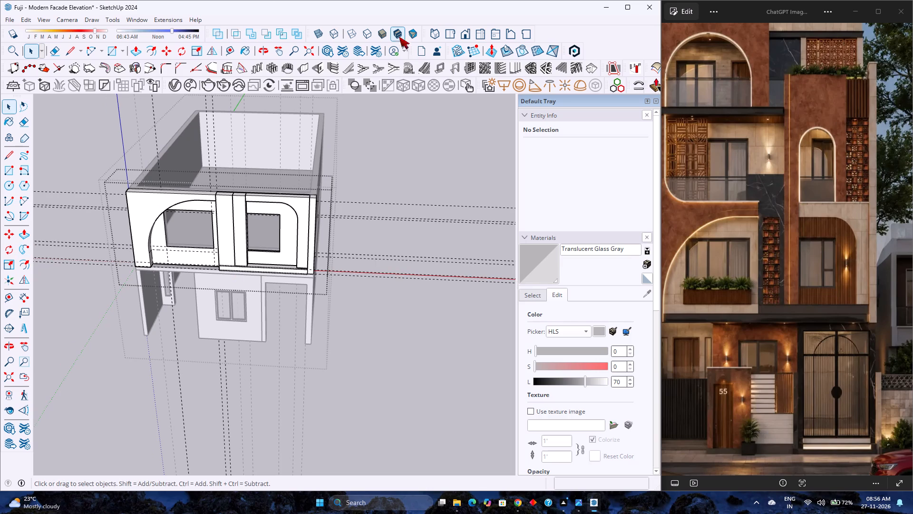
left_click(467, 32)
left_click(2, 378)
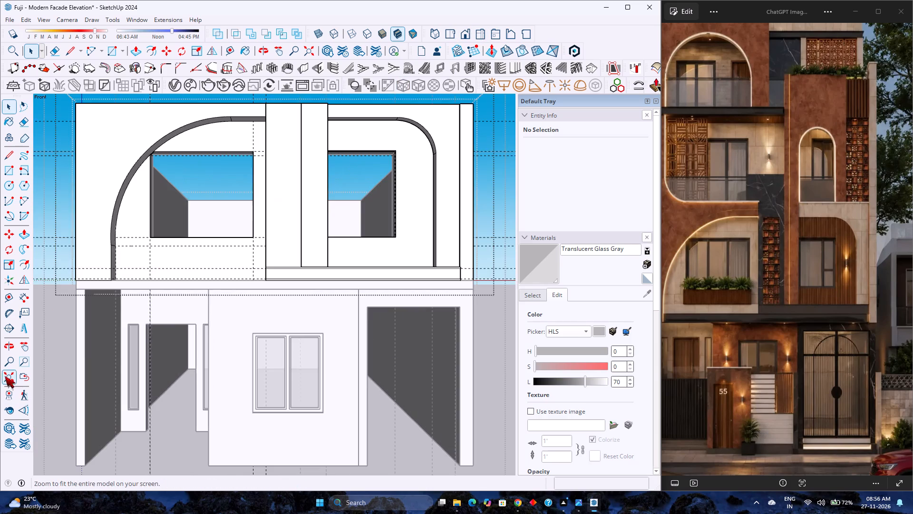
scroll(209, 323, "down", 5)
scroll(209, 323, "up", 5)
scroll(209, 323, "down", 4)
scroll(209, 323, "up", 3)
scroll(206, 322, "down", 2)
scroll(205, 322, "up", 4)
scroll(207, 322, "down", 6)
scroll(207, 322, "up", 5)
scroll(207, 322, "down", 5)
scroll(207, 322, "up", 3)
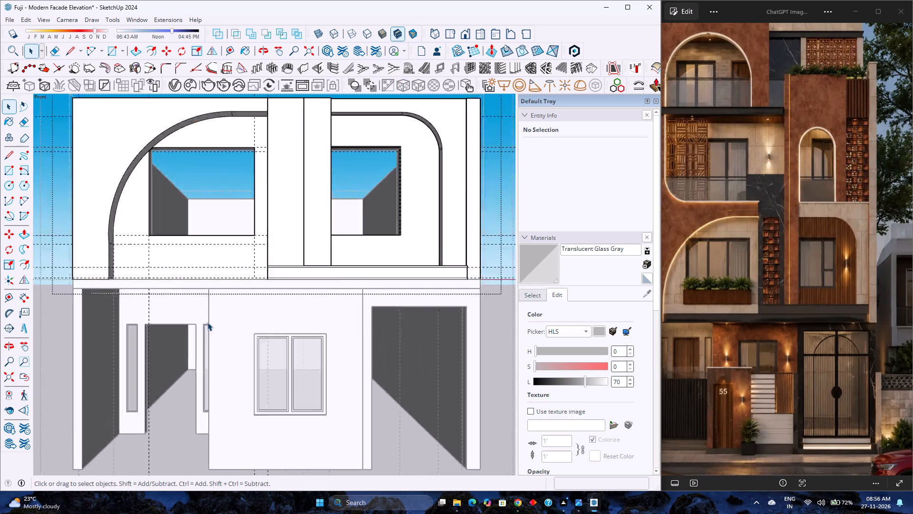
scroll(207, 322, "up", 2)
scroll(207, 322, "down", 5)
scroll(208, 322, "up", 4)
scroll(267, 305, "down", 5)
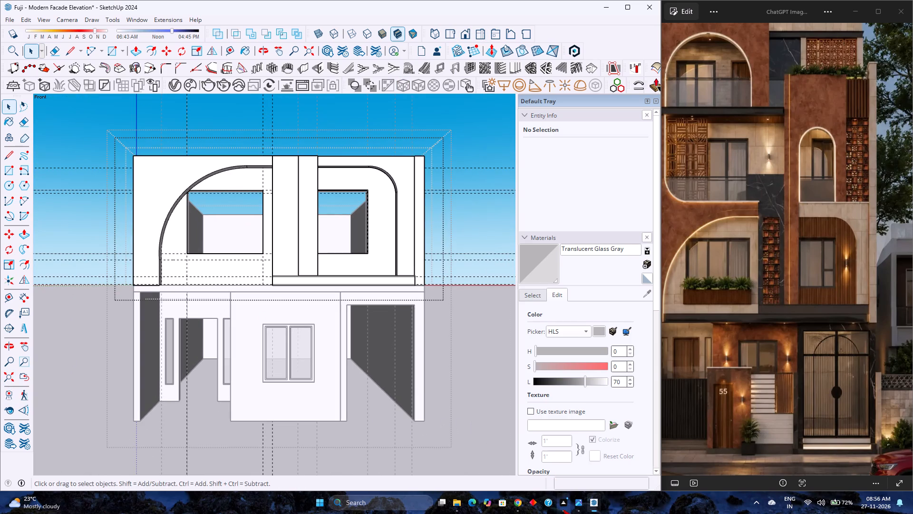
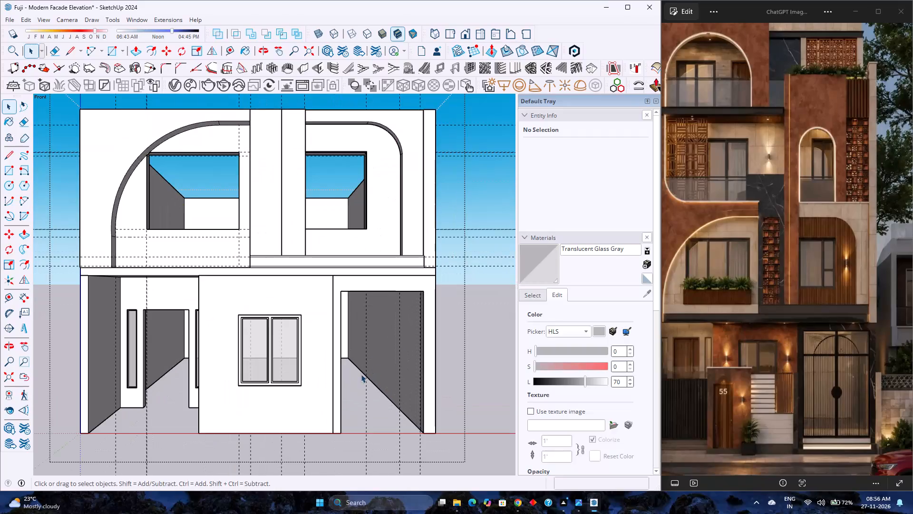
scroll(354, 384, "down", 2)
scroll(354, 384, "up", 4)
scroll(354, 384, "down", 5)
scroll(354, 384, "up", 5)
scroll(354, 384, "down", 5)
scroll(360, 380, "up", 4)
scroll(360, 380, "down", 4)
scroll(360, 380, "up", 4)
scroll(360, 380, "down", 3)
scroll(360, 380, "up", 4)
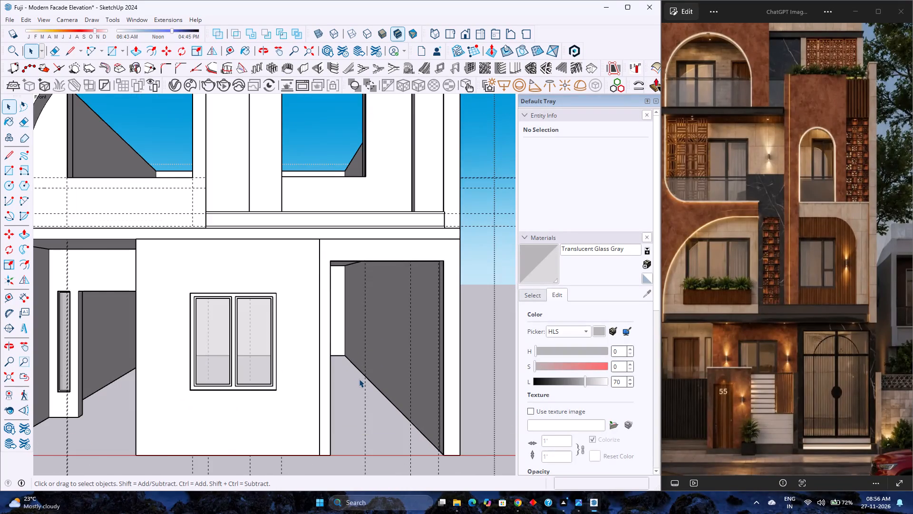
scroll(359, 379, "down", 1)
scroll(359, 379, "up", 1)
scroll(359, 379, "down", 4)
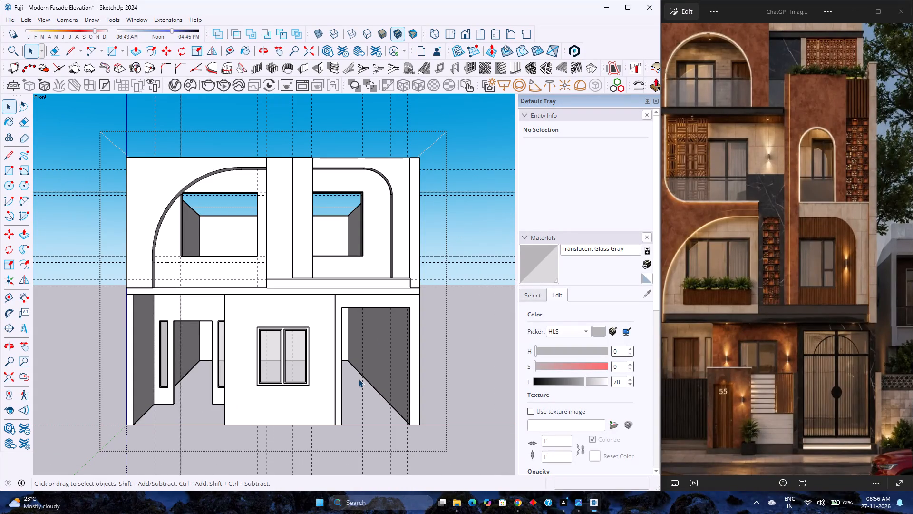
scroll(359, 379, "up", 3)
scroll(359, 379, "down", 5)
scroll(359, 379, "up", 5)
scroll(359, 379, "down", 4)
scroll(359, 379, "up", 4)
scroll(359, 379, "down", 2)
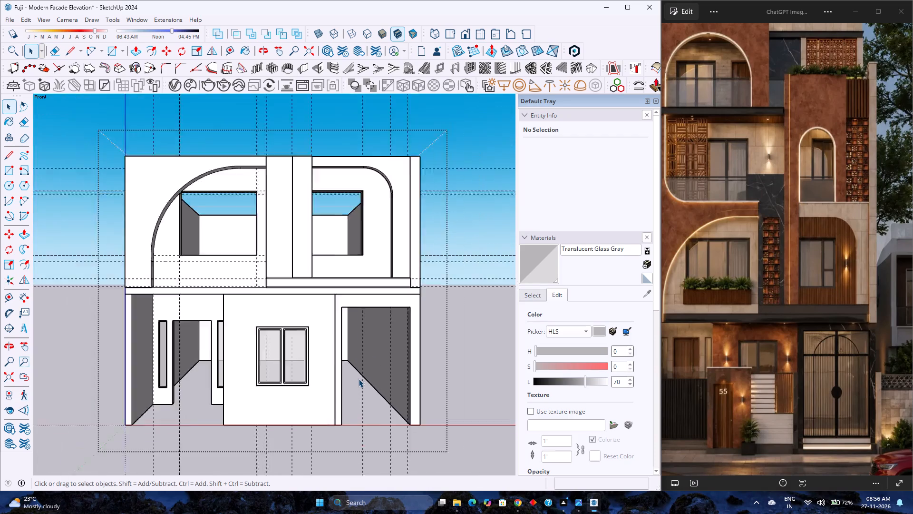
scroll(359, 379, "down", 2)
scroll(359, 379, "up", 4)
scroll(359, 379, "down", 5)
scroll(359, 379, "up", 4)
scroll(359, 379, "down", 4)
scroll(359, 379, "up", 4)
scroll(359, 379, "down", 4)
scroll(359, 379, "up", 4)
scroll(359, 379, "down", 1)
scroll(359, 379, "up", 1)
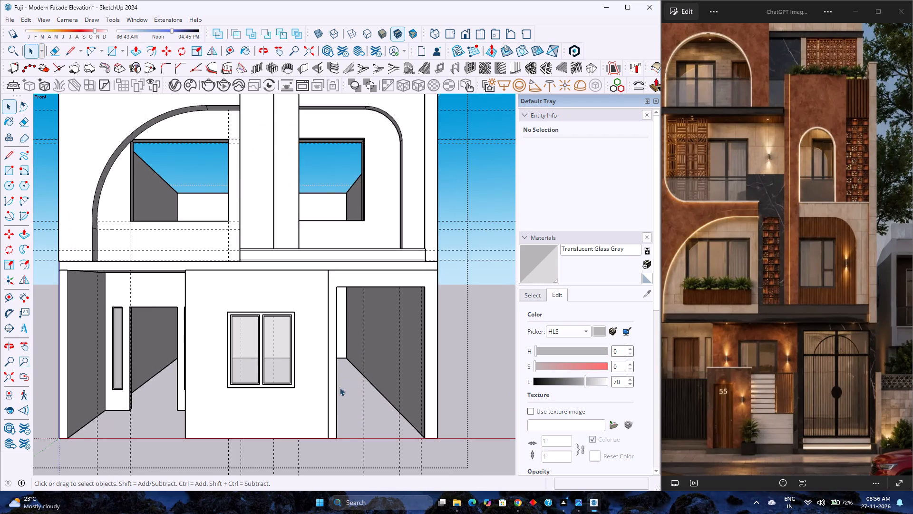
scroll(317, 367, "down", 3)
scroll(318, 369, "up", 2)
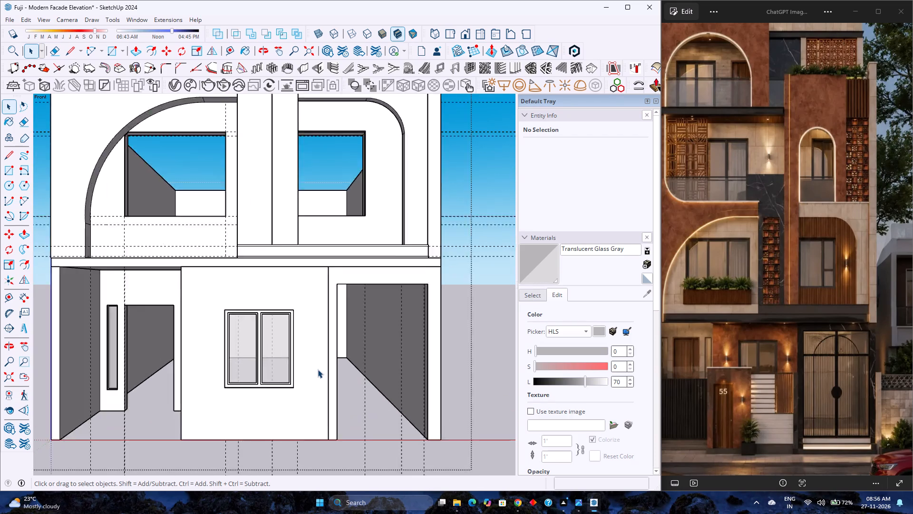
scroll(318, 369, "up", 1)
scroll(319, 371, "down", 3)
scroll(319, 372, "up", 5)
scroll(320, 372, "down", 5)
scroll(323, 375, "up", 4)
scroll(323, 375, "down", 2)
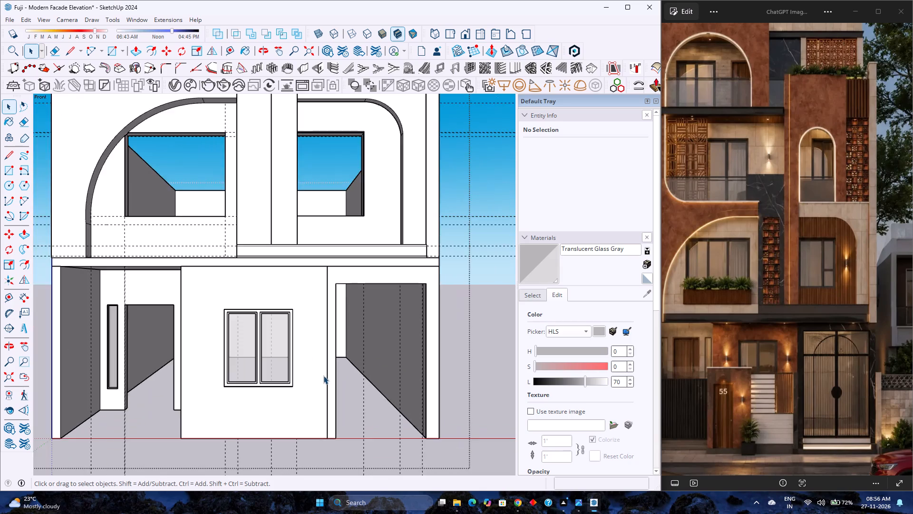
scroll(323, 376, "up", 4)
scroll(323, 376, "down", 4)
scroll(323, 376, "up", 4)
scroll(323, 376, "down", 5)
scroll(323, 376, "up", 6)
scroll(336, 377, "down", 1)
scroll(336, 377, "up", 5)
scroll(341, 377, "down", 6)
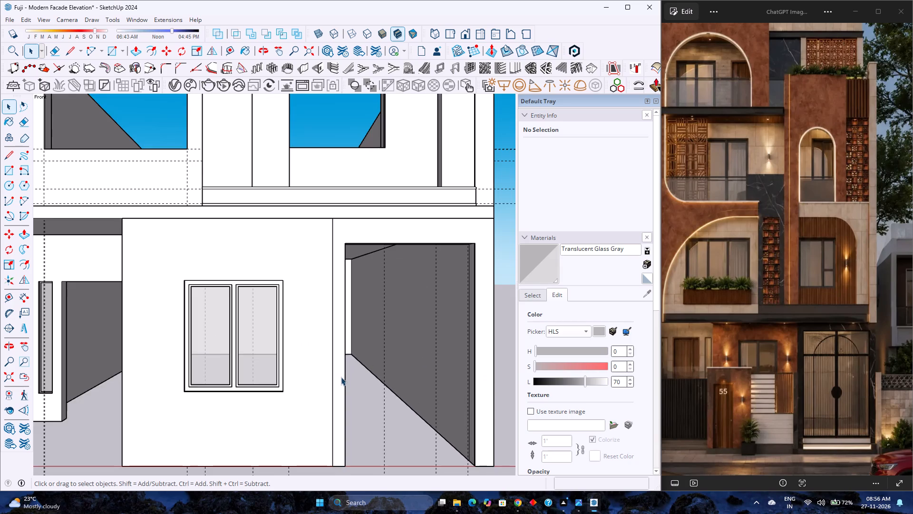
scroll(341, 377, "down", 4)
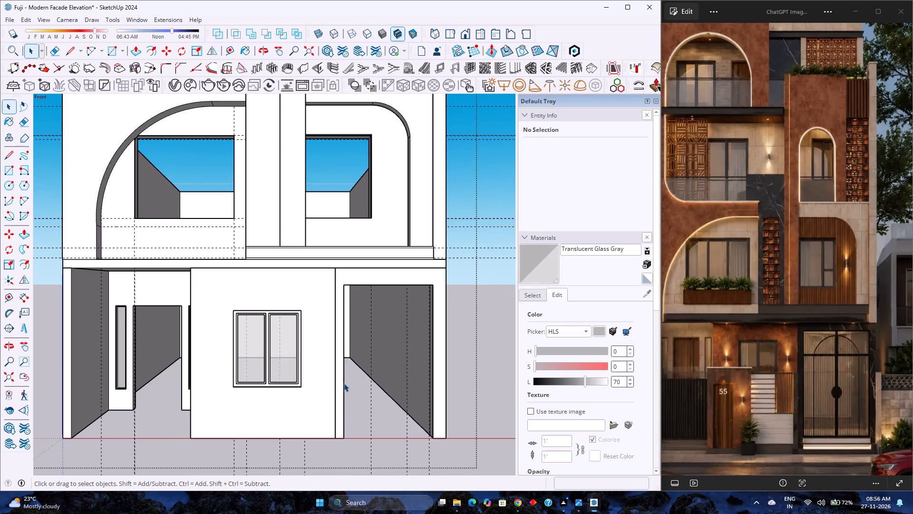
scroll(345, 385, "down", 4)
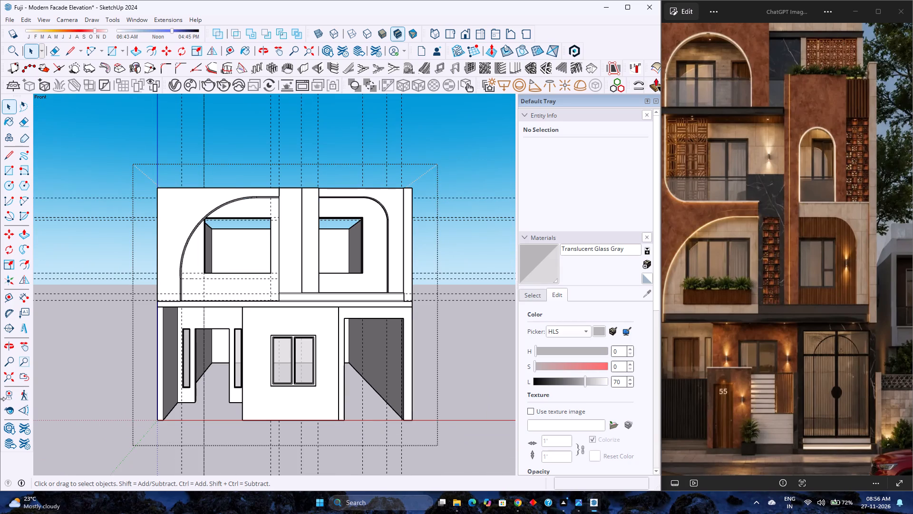
Examine the front facade and the upper-floor walls from the front, above and below.
left_click(14, 380)
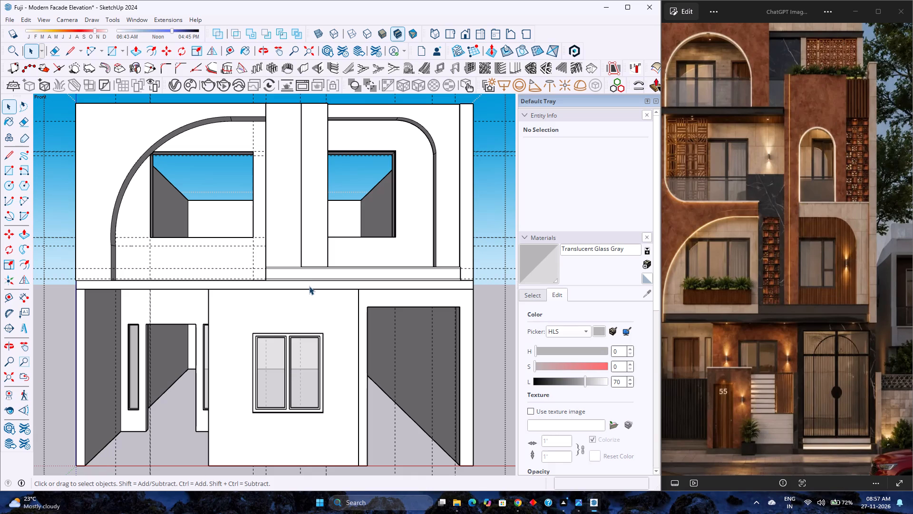
middle_click_drag(311, 287, 312, 342)
scroll(313, 333, "down", 9)
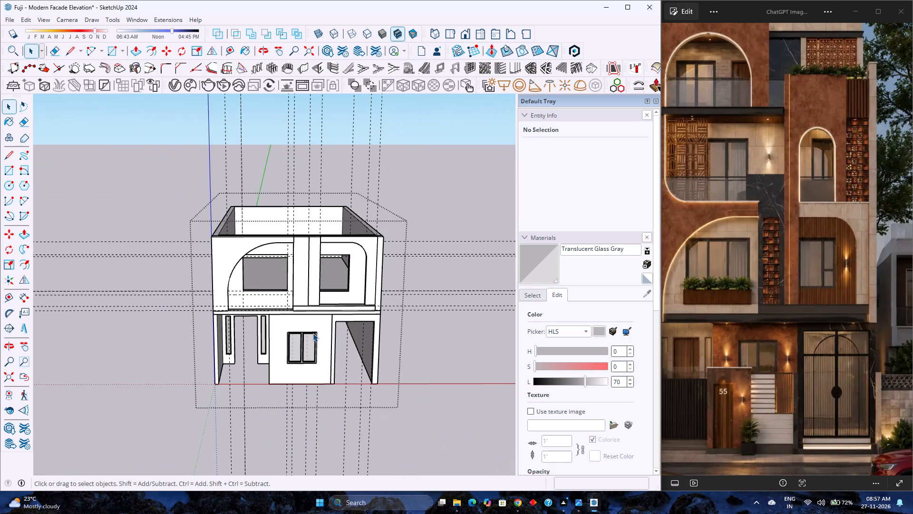
scroll(304, 246, "down", 3)
scroll(298, 251, "up", 3)
scroll(297, 254, "down", 4)
scroll(297, 254, "up", 4)
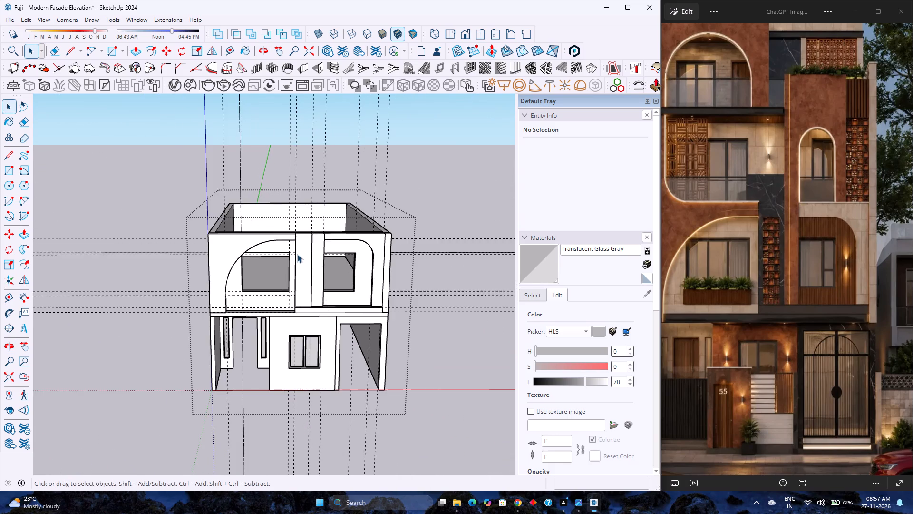
scroll(297, 253, "up", 3)
scroll(306, 214, "up", 3)
middle_click(304, 215)
middle_click_drag(304, 215, 299, 215)
middle_click(299, 215)
scroll(299, 216, "down", 3)
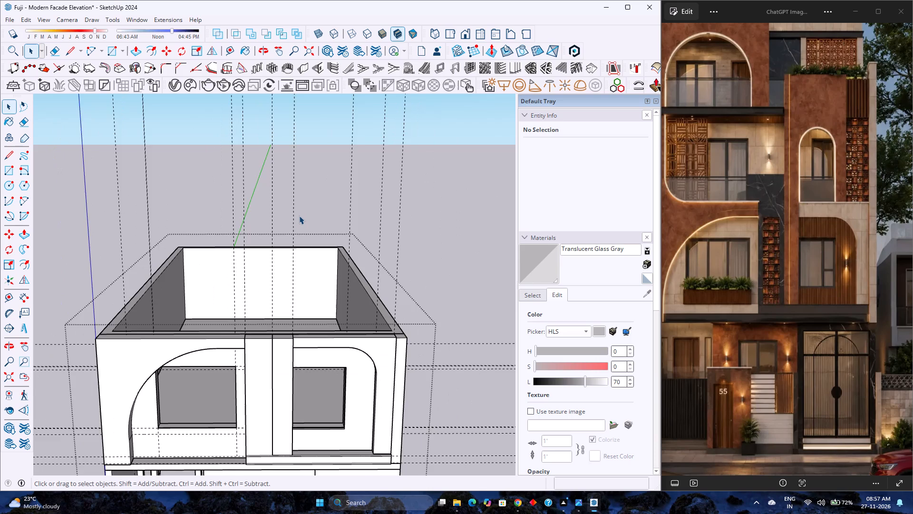
scroll(299, 216, "down", 7)
middle_click_drag(272, 312, 264, 277)
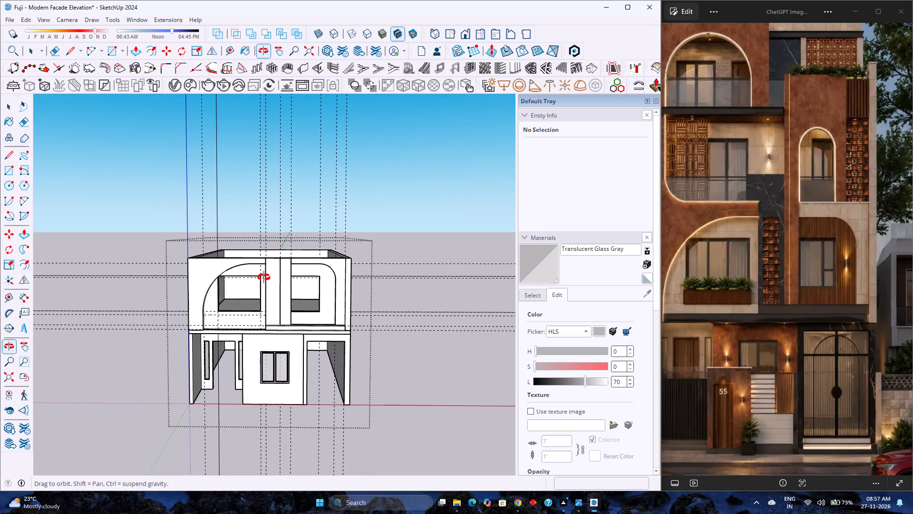
middle_click_drag(264, 277, 264, 278)
middle_click(264, 278)
scroll(274, 332, "up", 8)
scroll(287, 344, "down", 4)
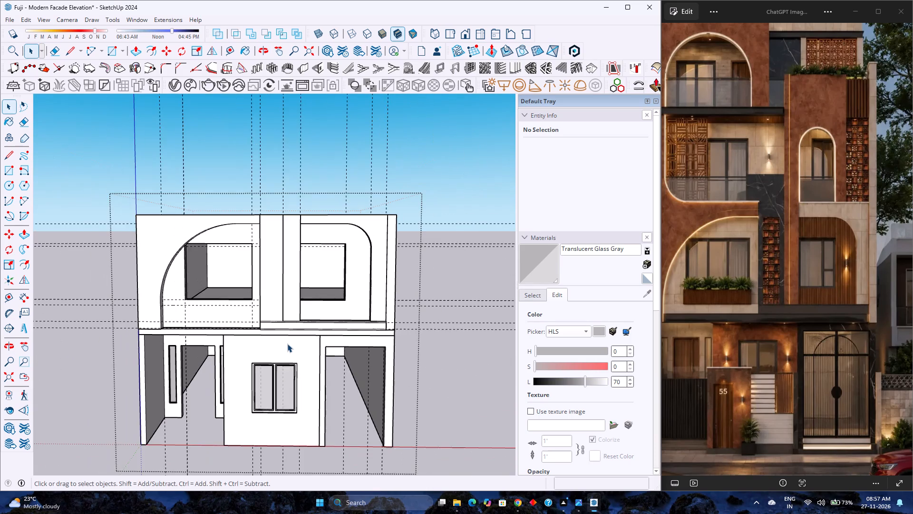
scroll(287, 344, "up", 4)
scroll(287, 344, "down", 4)
scroll(287, 344, "up", 4)
scroll(287, 344, "down", 4)
scroll(287, 344, "up", 4)
scroll(287, 344, "down", 5)
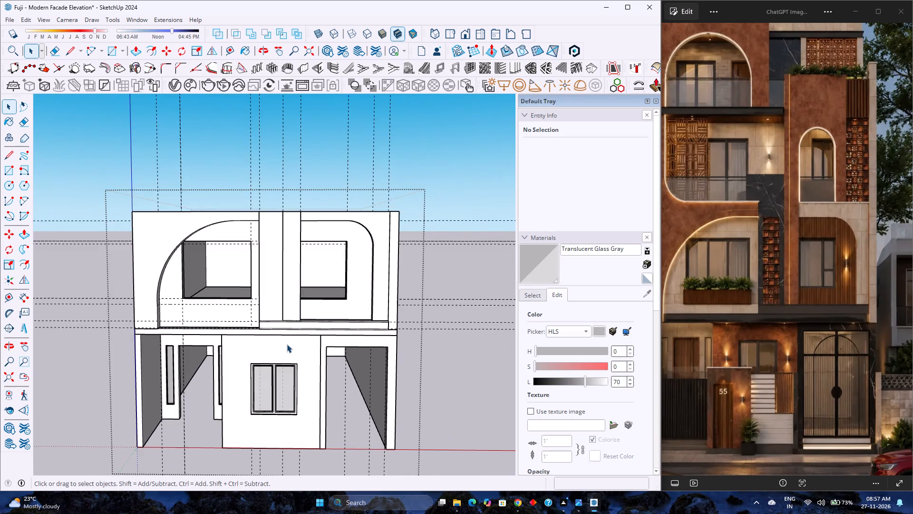
scroll(287, 344, "up", 5)
middle_click_drag(287, 351, 283, 316)
scroll(283, 316, "up", 1)
scroll(282, 316, "down", 4)
scroll(282, 319, "up", 4)
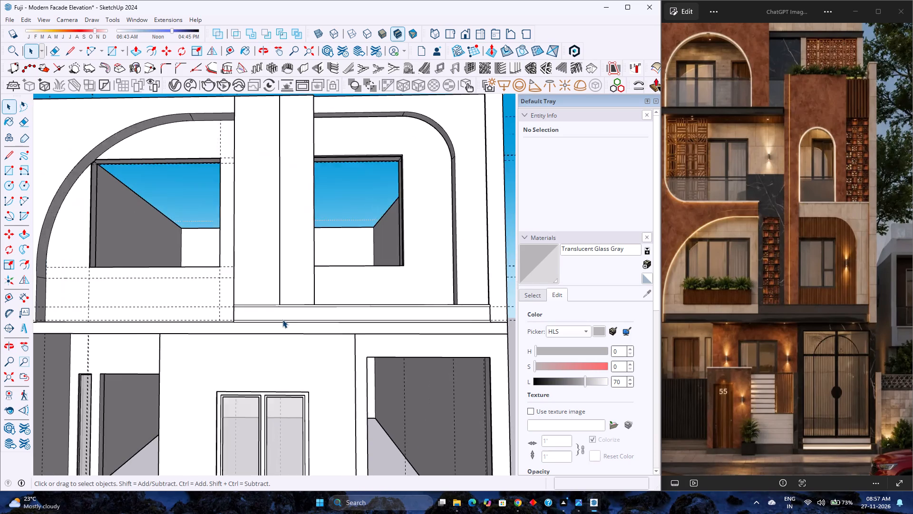
scroll(282, 319, "down", 2)
scroll(282, 320, "up", 2)
scroll(282, 320, "down", 8)
middle_click_drag(289, 390, 290, 346)
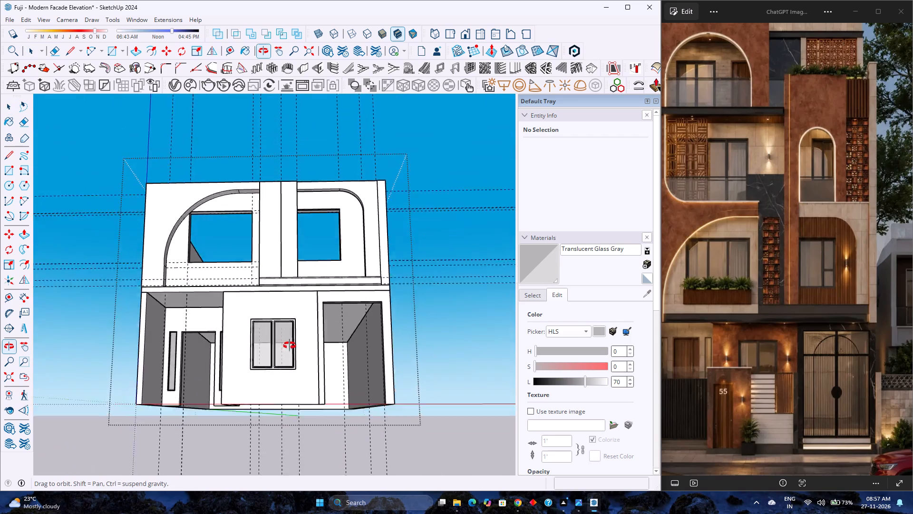
middle_click_drag(290, 346, 325, 458)
middle_click(325, 458)
Open the upper-floor facade group and hide the two adjoining vertical pillar groups between the windows.
scroll(292, 307, "up", 5)
middle_click_drag(291, 328, 300, 488)
middle_click(300, 488)
scroll(338, 248, "up", 4)
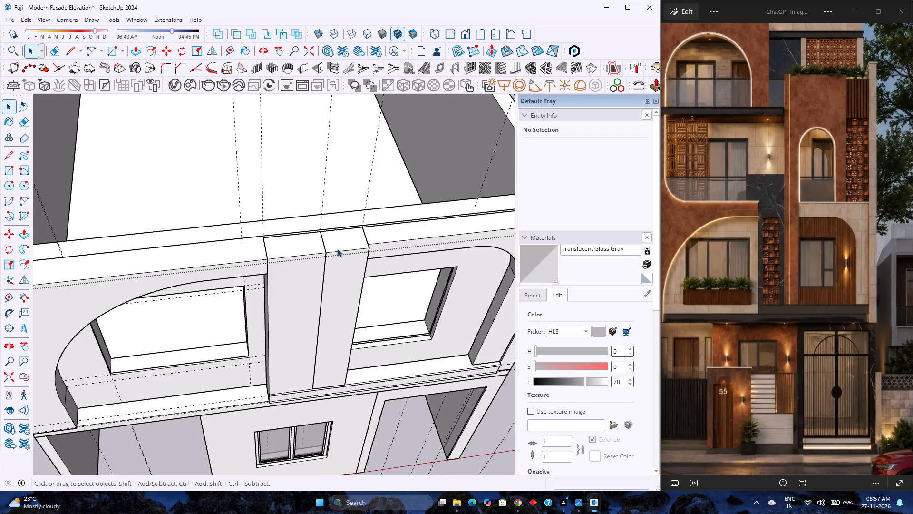
scroll(337, 249, "up", 2)
middle_click_drag(336, 250, 309, 337)
middle_click(309, 337)
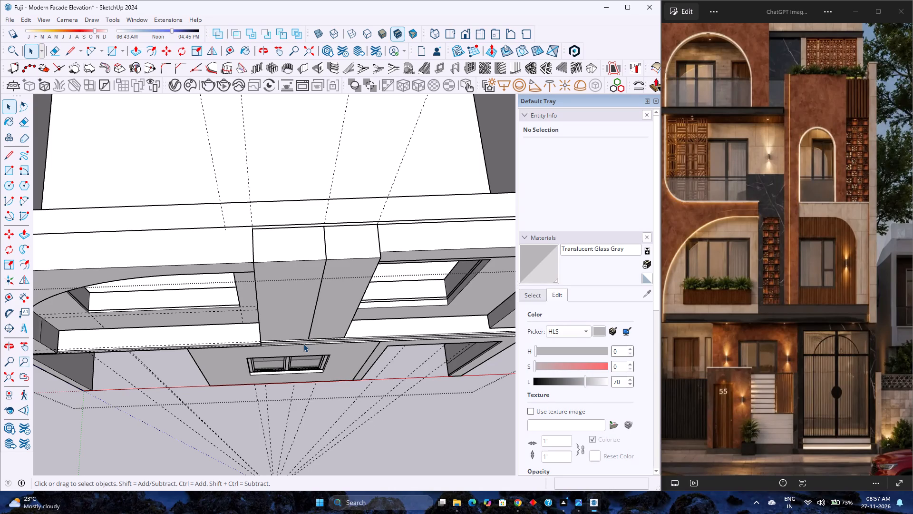
double_click(293, 313)
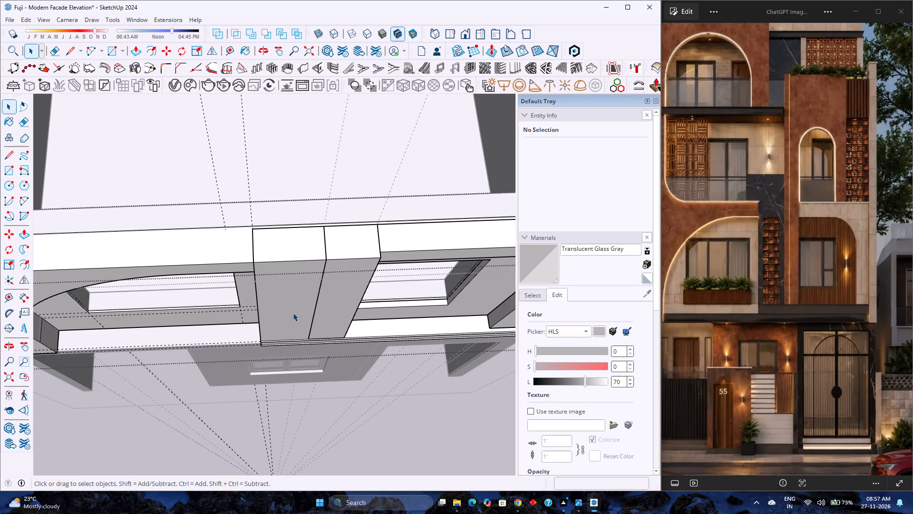
left_click(293, 313)
right_click(292, 313)
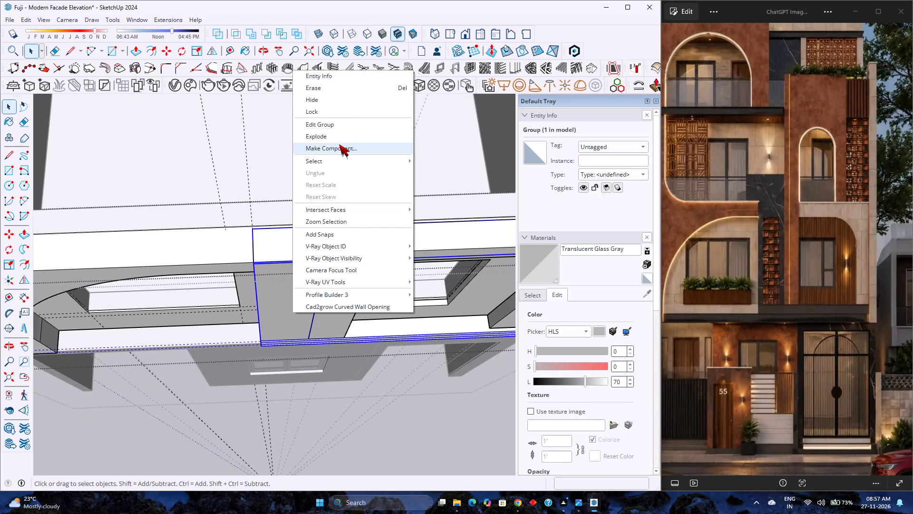
left_click(339, 99)
left_click(343, 283)
right_click(343, 281)
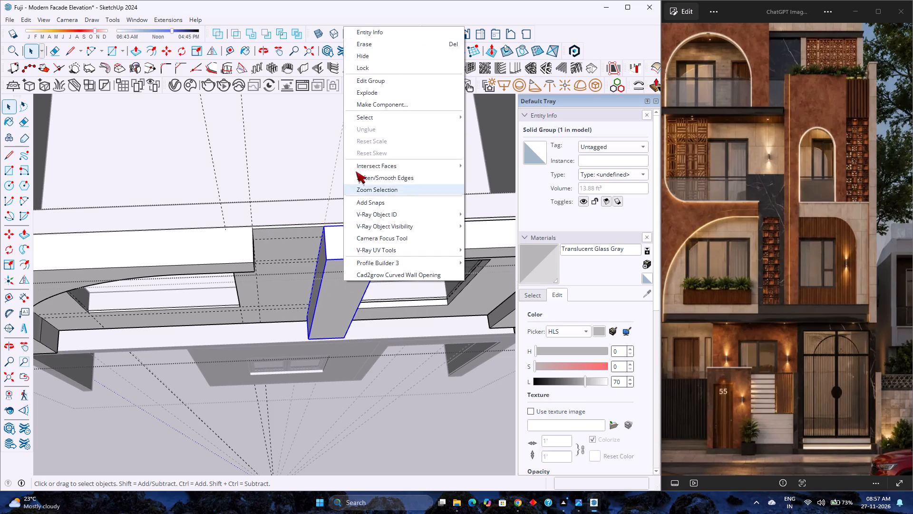
left_click(409, 56)
Hide the outer front panel group around the right-hand arch on the upper floor.
scroll(369, 200, "down", 4)
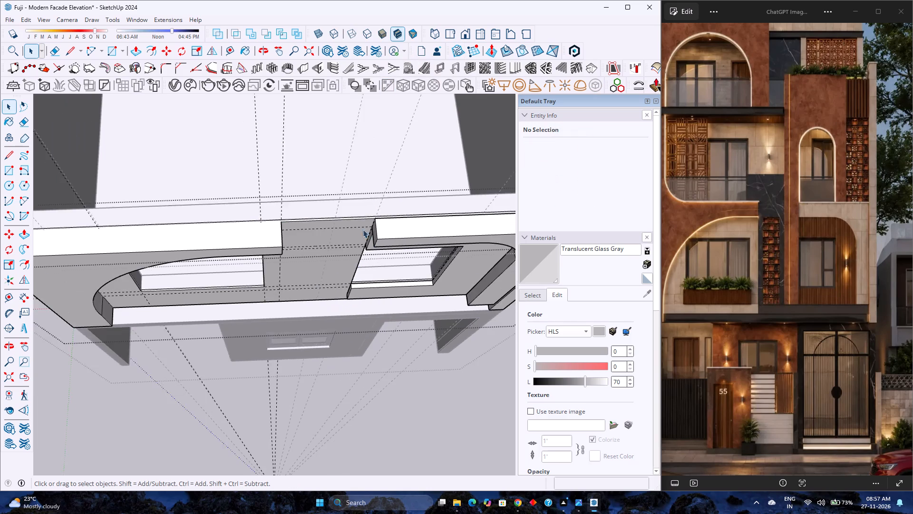
middle_click_drag(360, 243, 326, 155)
middle_click(326, 155)
scroll(350, 174, "down", 4)
middle_click_drag(349, 175, 342, 218)
middle_click(342, 218)
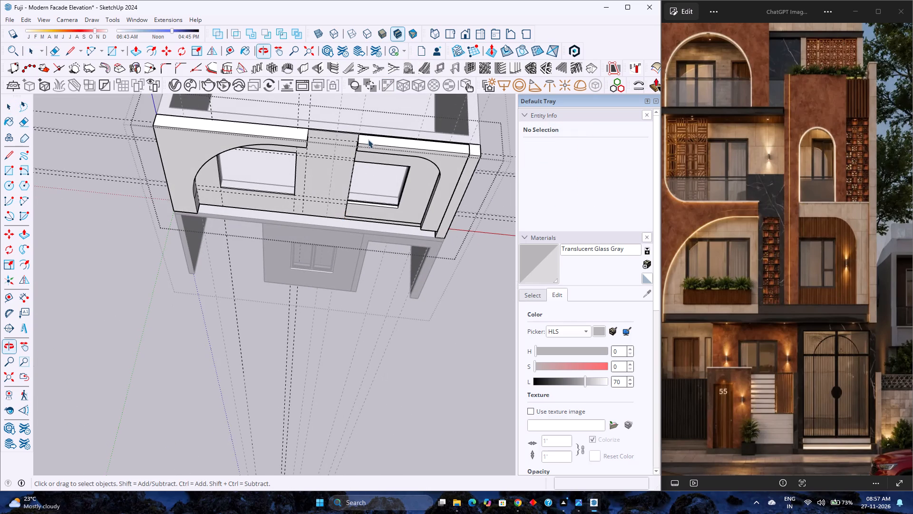
left_click(376, 151)
right_click(376, 151)
left_click(394, 179)
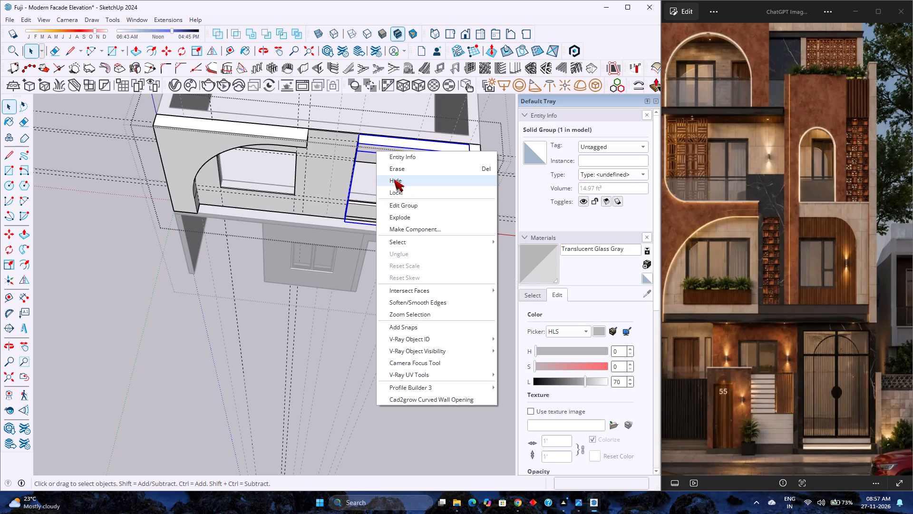
Hide the remaining arched panel group surrounding the right-hand upper-floor window.
scroll(343, 175, "up", 3)
middle_click_drag(344, 173, 268, 212)
scroll(268, 212, "down", 2)
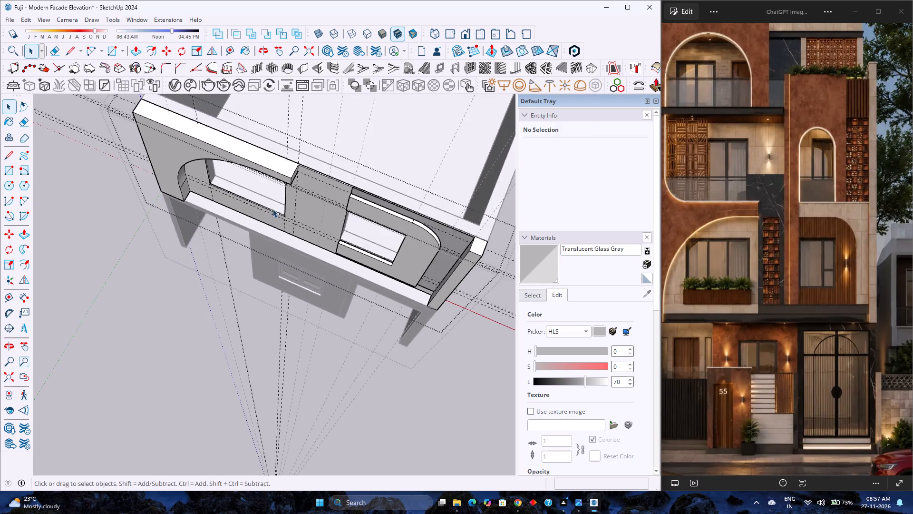
scroll(274, 209, "down", 4)
scroll(375, 254, "up", 7)
scroll(411, 227, "up", 4)
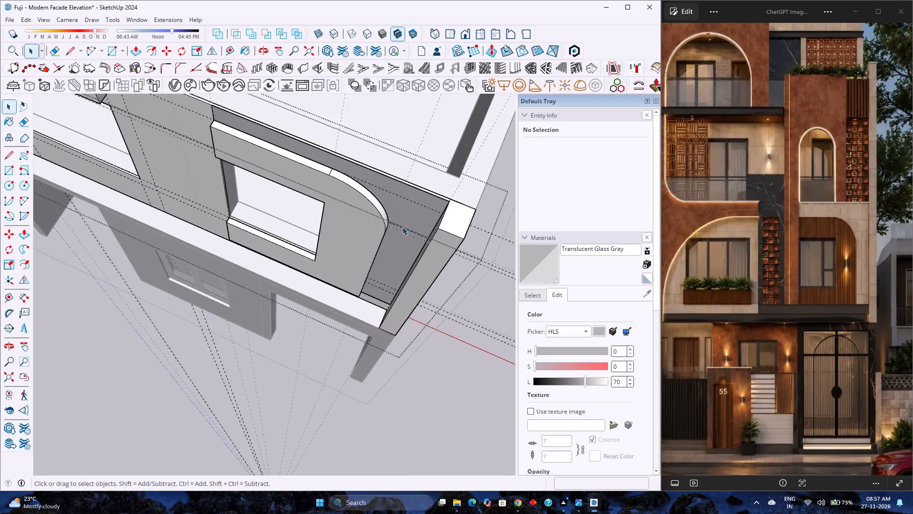
scroll(402, 227, "up", 3)
scroll(360, 220, "down", 4)
left_click(359, 219)
right_click(359, 219)
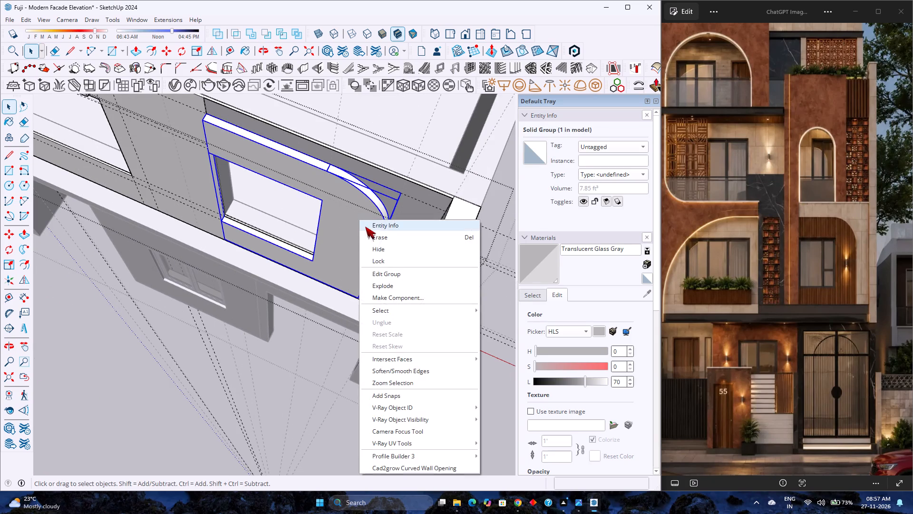
left_click(377, 246)
Draw a 4' line along the top edge of the right-hand upper-floor window opening and delete the face filling the opening.
scroll(374, 242, "down", 5)
scroll(286, 200, "up", 3)
middle_click_drag(246, 188, 302, 234)
middle_click(291, 219)
scroll(264, 217, "up", 3)
scroll(286, 252, "up", 3)
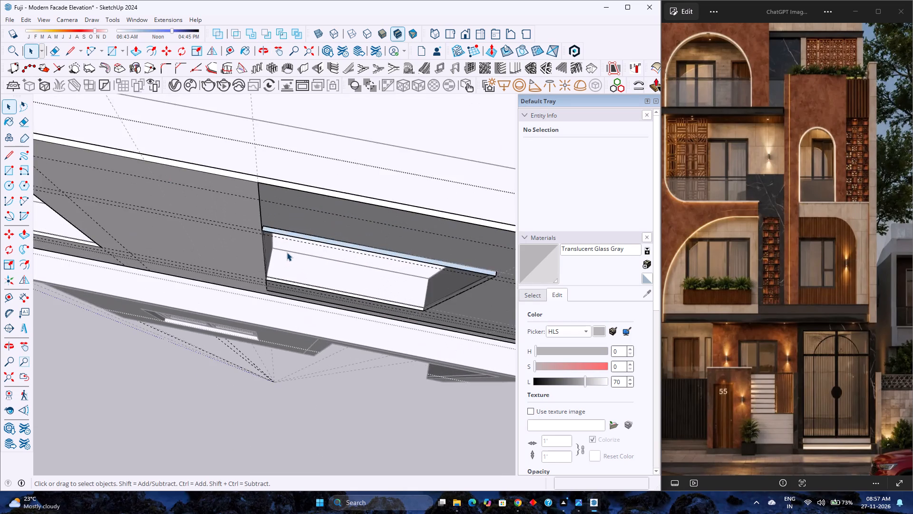
scroll(287, 252, "up", 4)
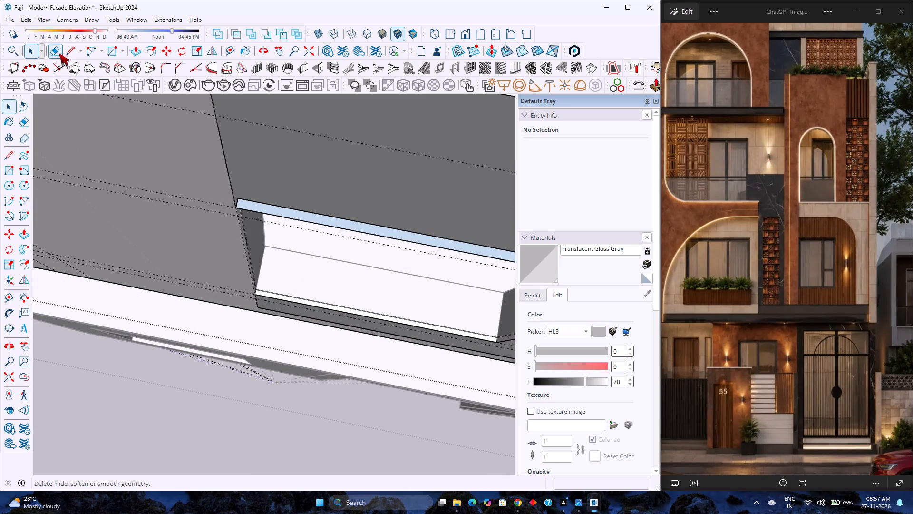
left_click(66, 50)
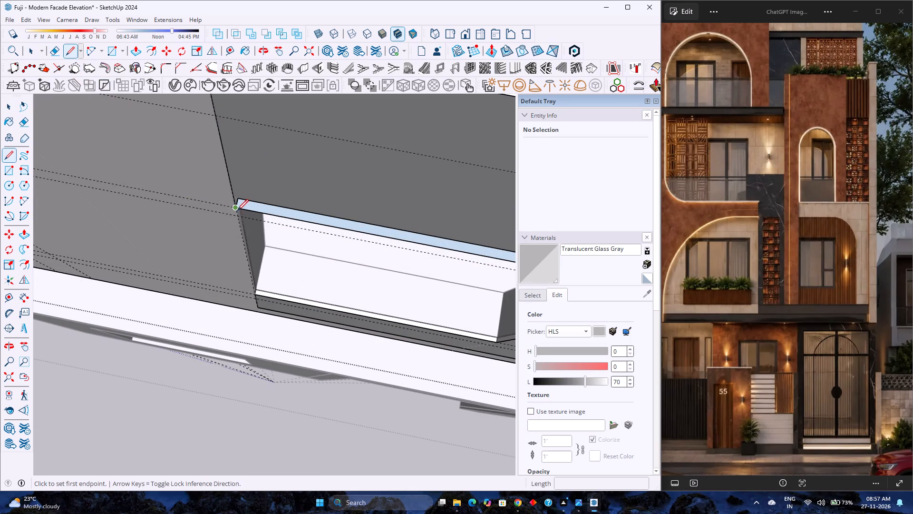
left_click(238, 210)
scroll(238, 210, "down", 10)
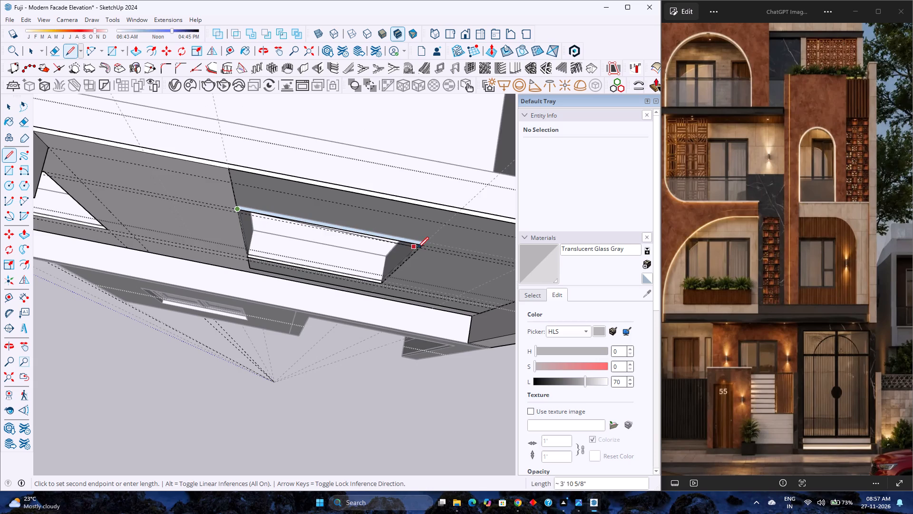
scroll(423, 246, "up", 7)
left_click(423, 247)
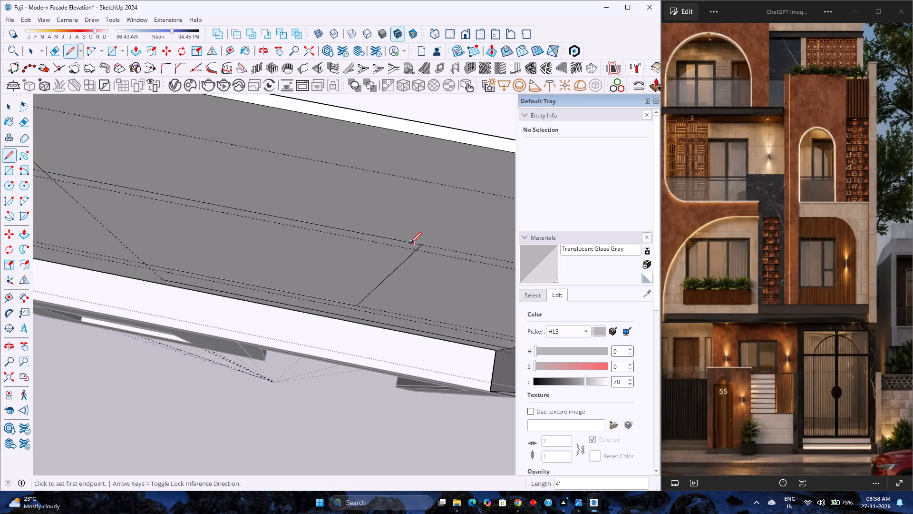
key("space")
left_click(344, 259)
key("Delete")
scroll(344, 259, "down", 2)
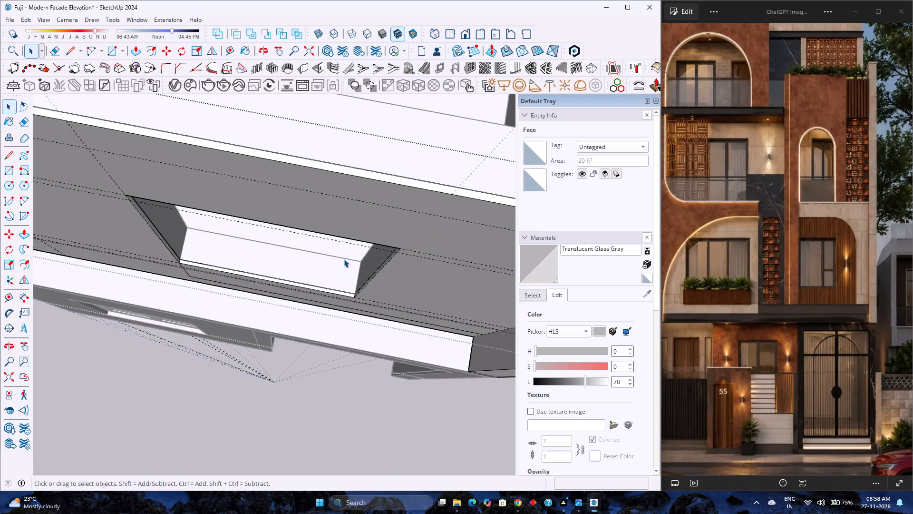
Delete the stray horizontal and vertical edge segments on the wall face below the right-hand upper-floor window opening.
scroll(344, 259, "down", 6)
middle_click_drag(321, 299, 328, 251)
middle_click(328, 251)
scroll(255, 156, "down", 3)
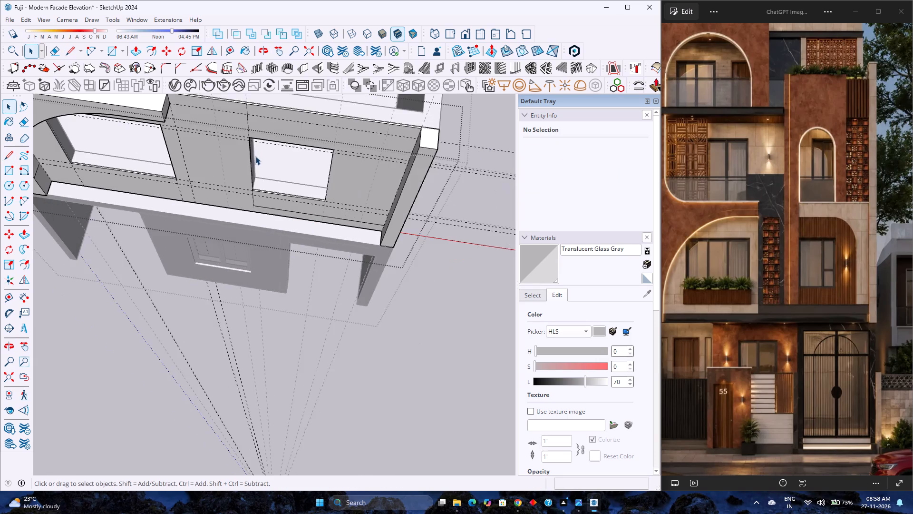
middle_click_drag(255, 157, 270, 185, "shift")
scroll(266, 224, "up", 2)
left_click(278, 235)
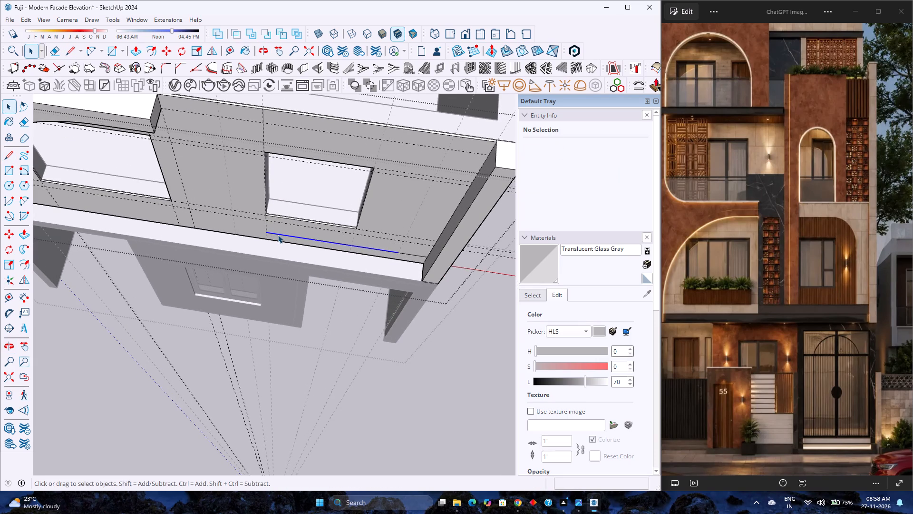
key("Delete")
middle_click_drag(277, 233, 271, 181)
middle_click(271, 181)
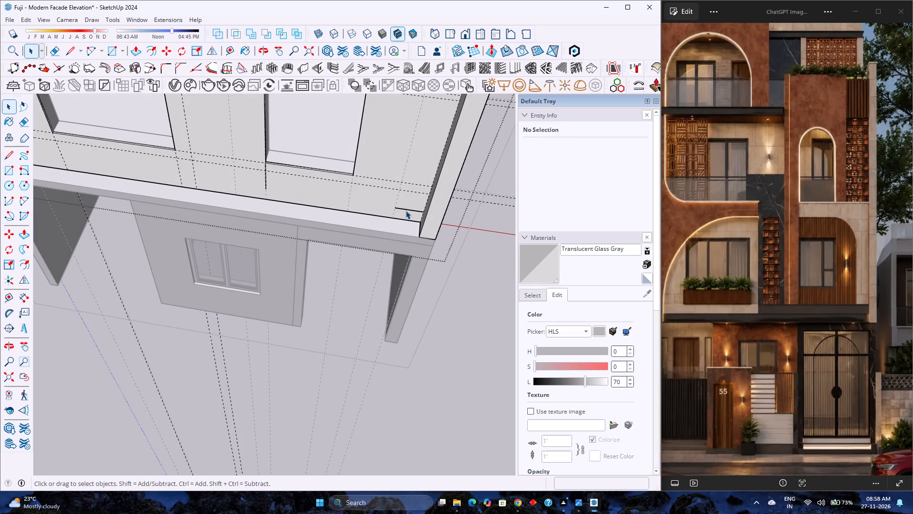
left_click(406, 210)
key("Delete")
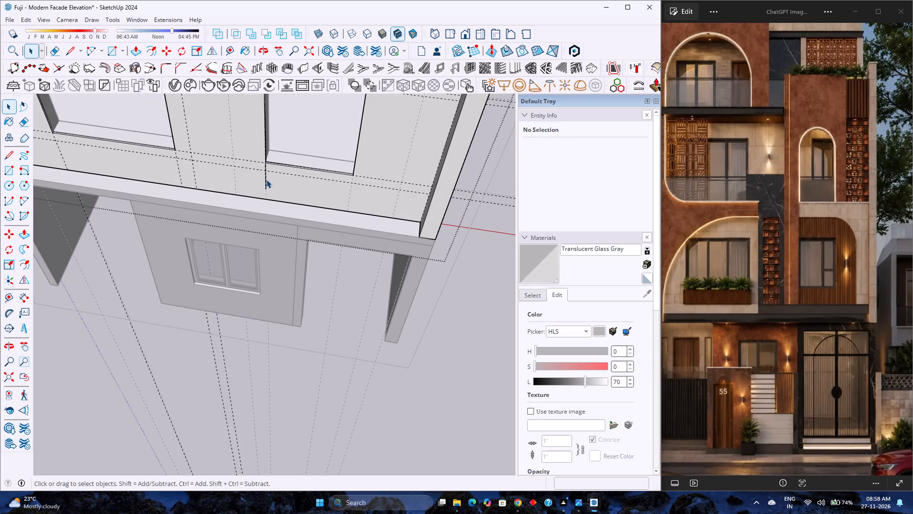
left_click(266, 179)
key("Delete")
Delete the stray vertical edge segments between the right-hand window opening and the top of the wall.
scroll(323, 198, "down", 5)
middle_click_drag(290, 152, 317, 199)
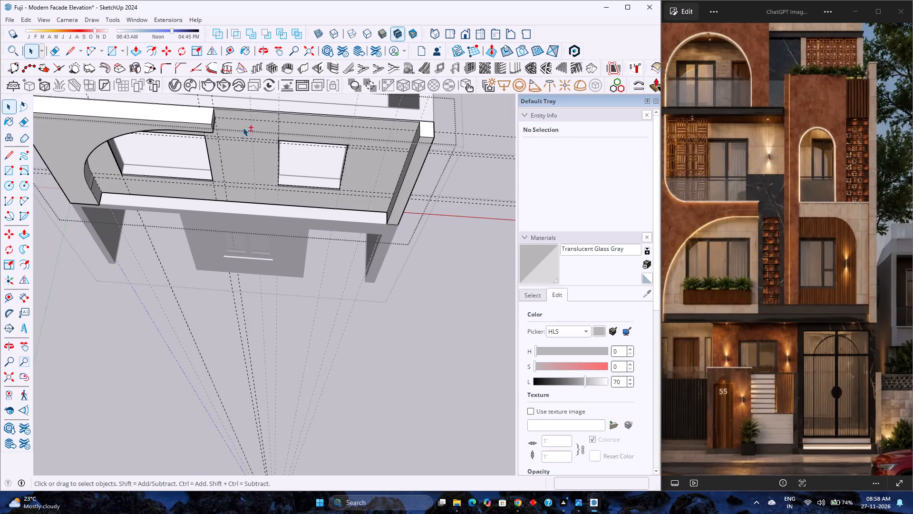
middle_click_drag(243, 127, 276, 190, "shift")
scroll(224, 168, "up", 5)
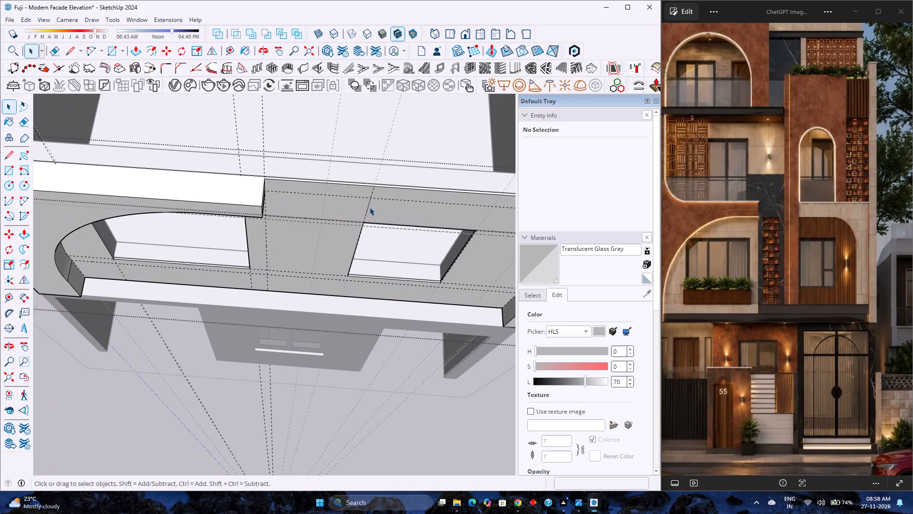
left_click(368, 204)
middle_click_drag(359, 233, 320, 188)
middle_click(320, 188)
scroll(322, 186, "down", 3)
key("Delete")
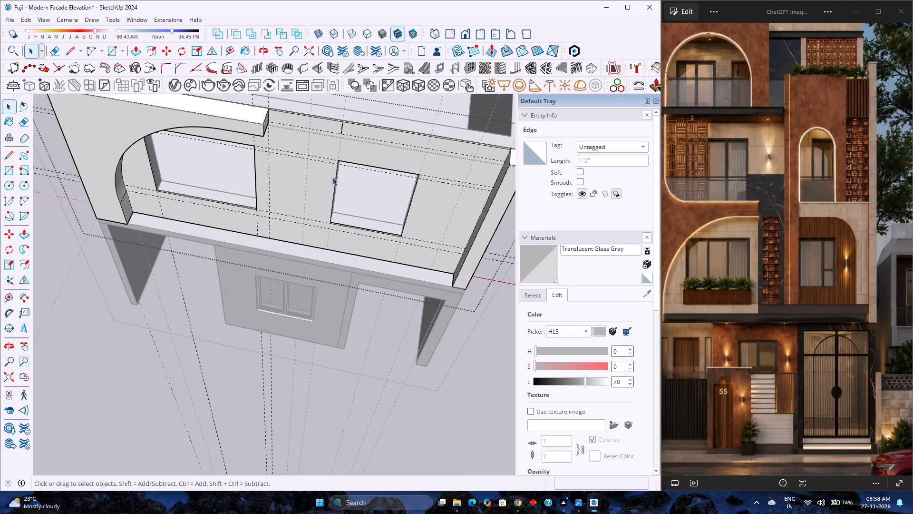
left_click(341, 128)
key("Delete")
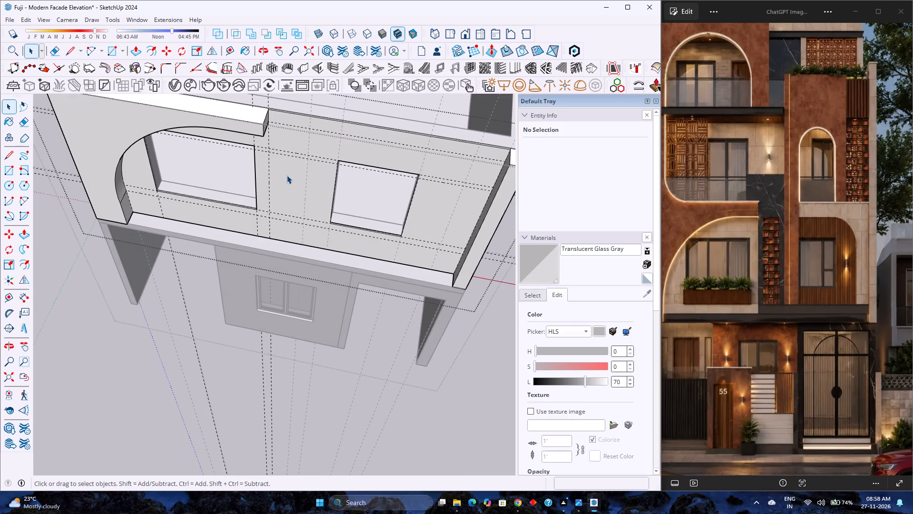
Push/Pull the wall face around the two upper-floor window openings by about 1" and delete that face.
key("p")
left_click(291, 161)
left_click(296, 155)
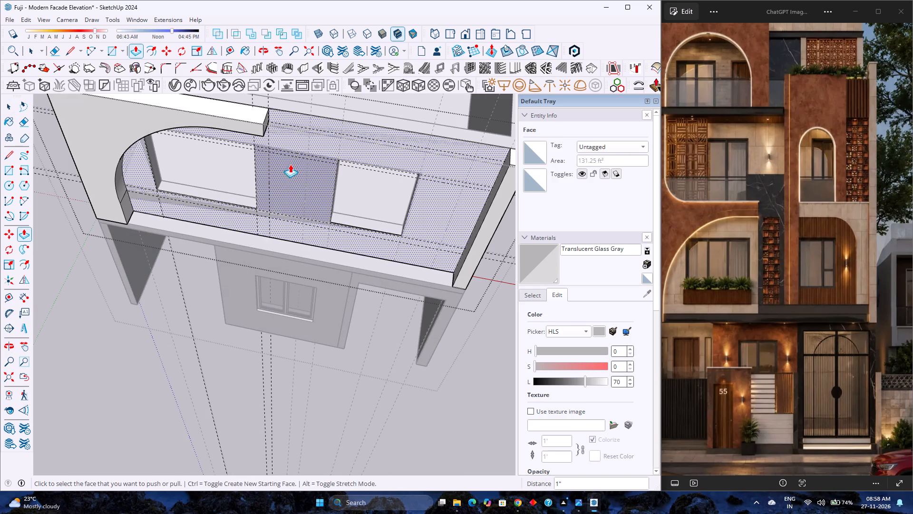
scroll(306, 138, "down", 4)
middle_click_drag(303, 212, 288, 165)
scroll(288, 165, "down", 1)
scroll(290, 166, "up", 3)
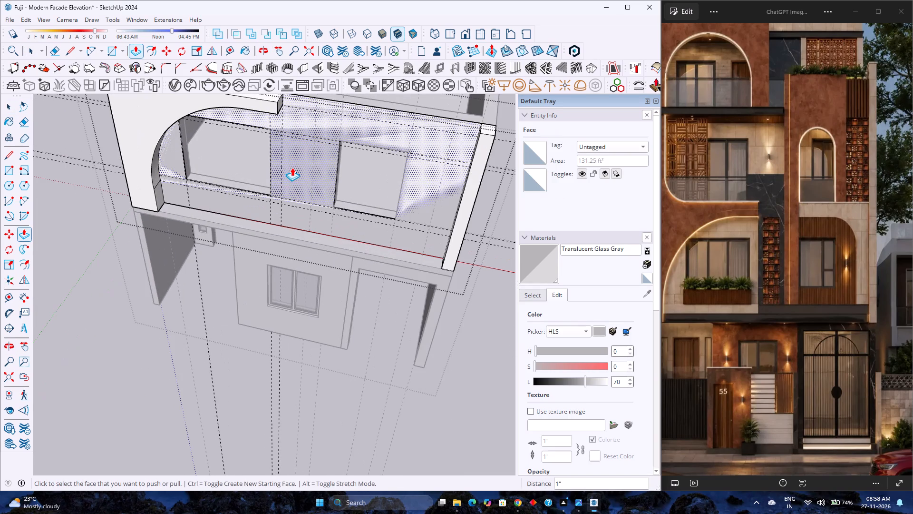
key("space")
left_click(309, 158)
key("Delete")
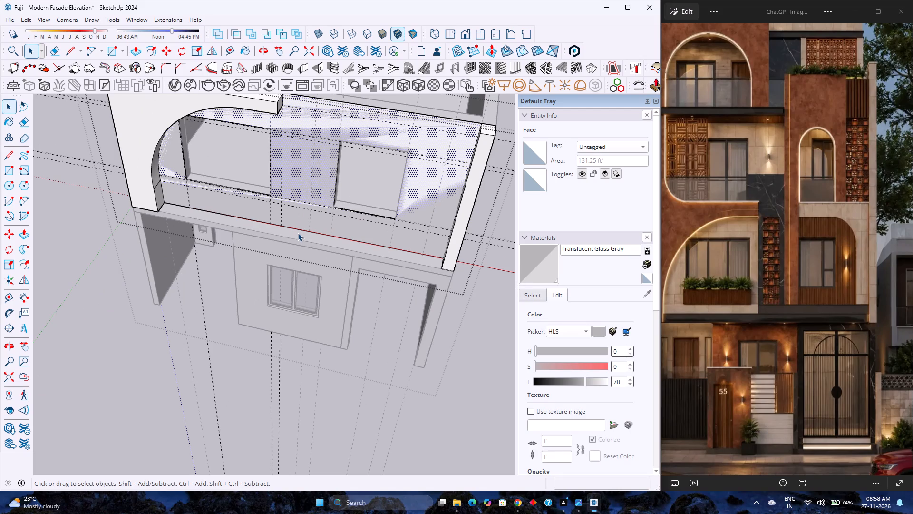
Delete the leftover top and bottom edges running between the arched panel and the end pillar.
scroll(297, 233, "down", 3)
left_click(303, 206)
scroll(298, 216, "down", 4)
middle_click_drag(272, 174, 298, 244, "shift")
middle_click(298, 244)
scroll(297, 246, "up", 2)
scroll(438, 247, "up", 9)
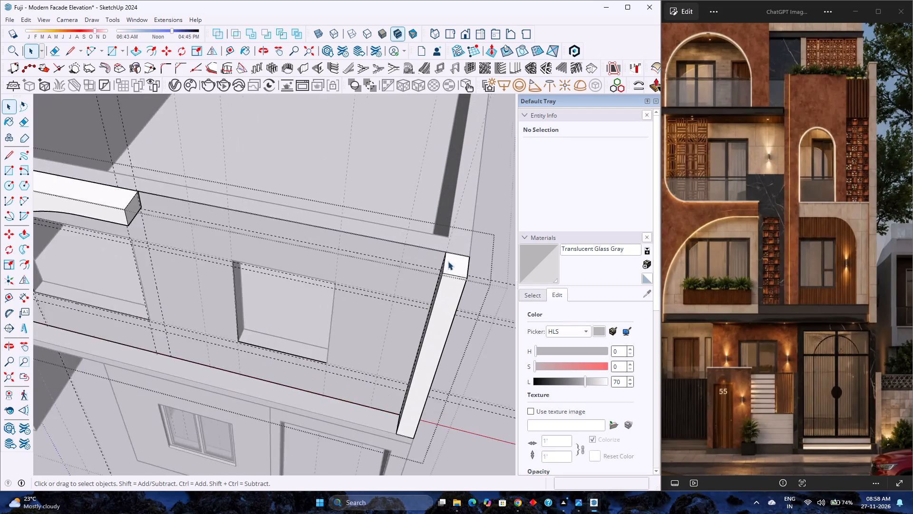
scroll(448, 261, "up", 5)
left_click(425, 245)
key("Delete")
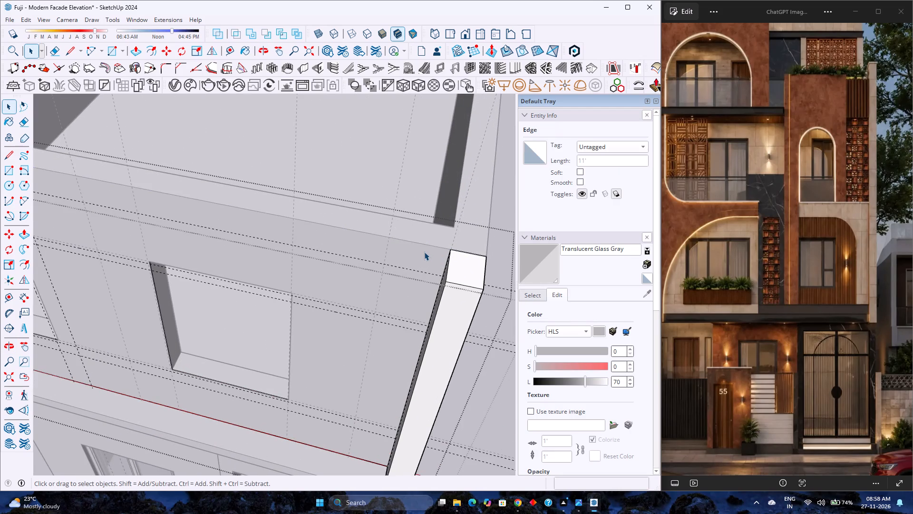
scroll(424, 253, "down", 10)
left_click(344, 352)
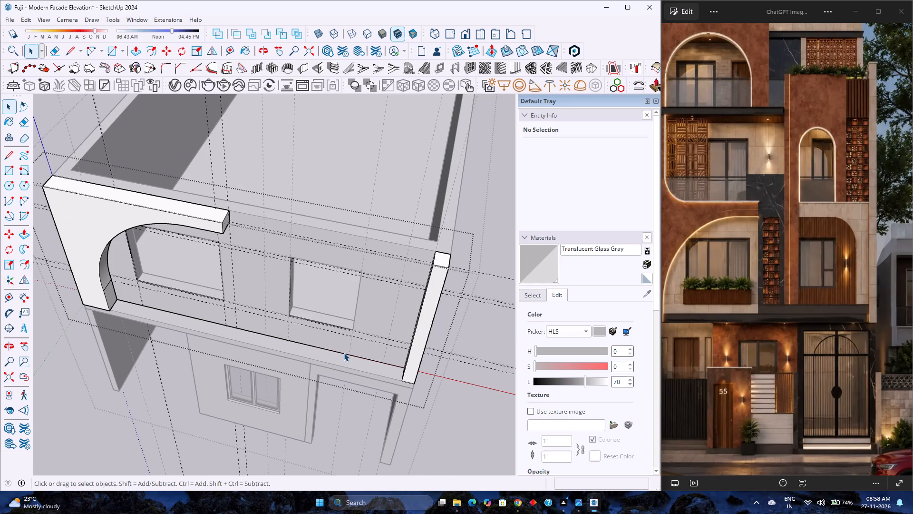
left_click(343, 353)
key("Delete")
Delete the leftover bottom, side and top edges around the left-hand window opening that are still connected to the arched panel.
scroll(341, 347, "down", 2)
triple_click(146, 242)
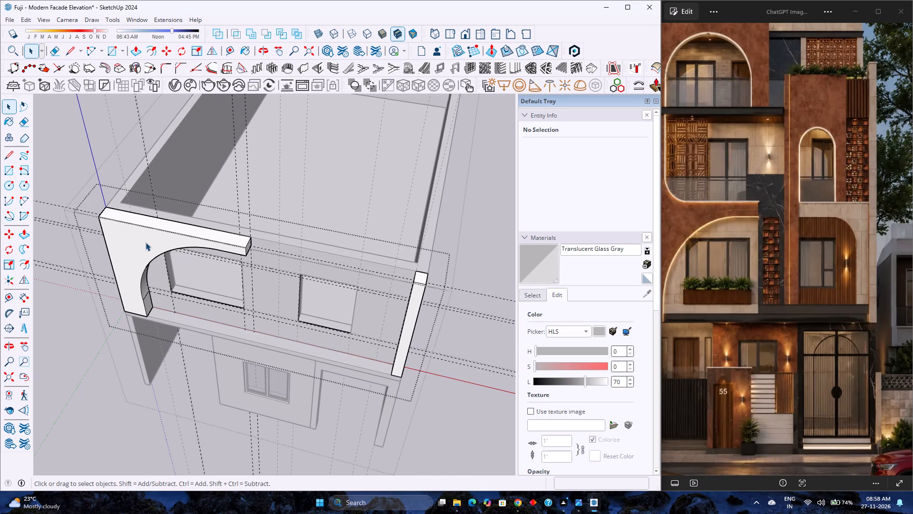
left_click(146, 242)
scroll(178, 288, "up", 4)
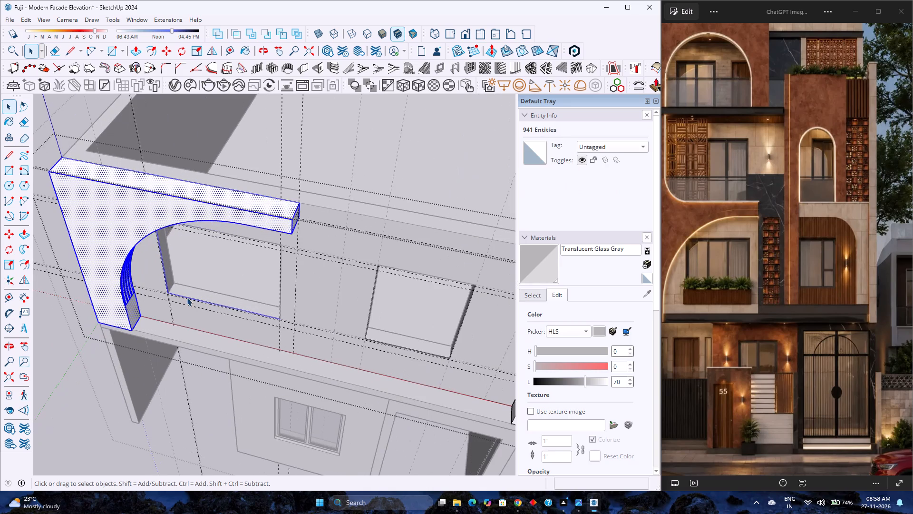
left_click(187, 295)
left_click(188, 297)
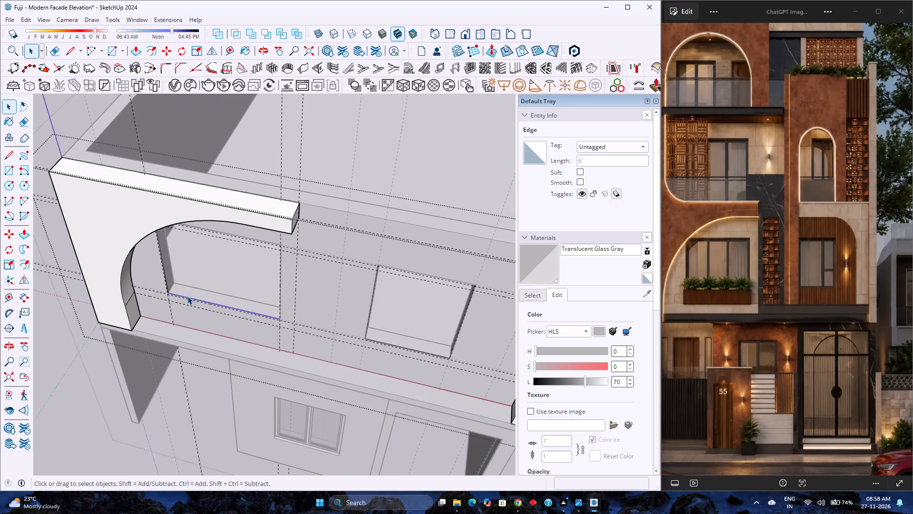
key("Delete")
left_click(165, 278)
key("Delete")
middle_click_drag(175, 304, 177, 259)
middle_click(177, 256)
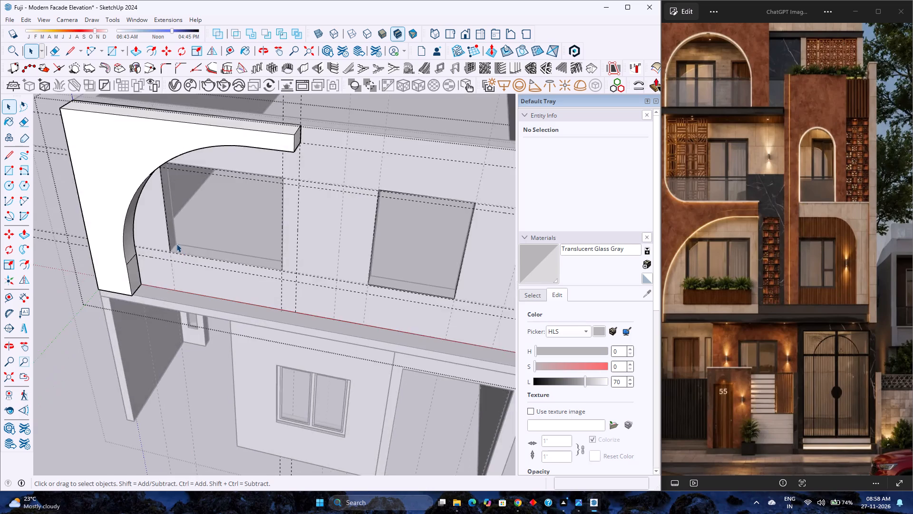
scroll(176, 243, "down", 3)
left_click(232, 192)
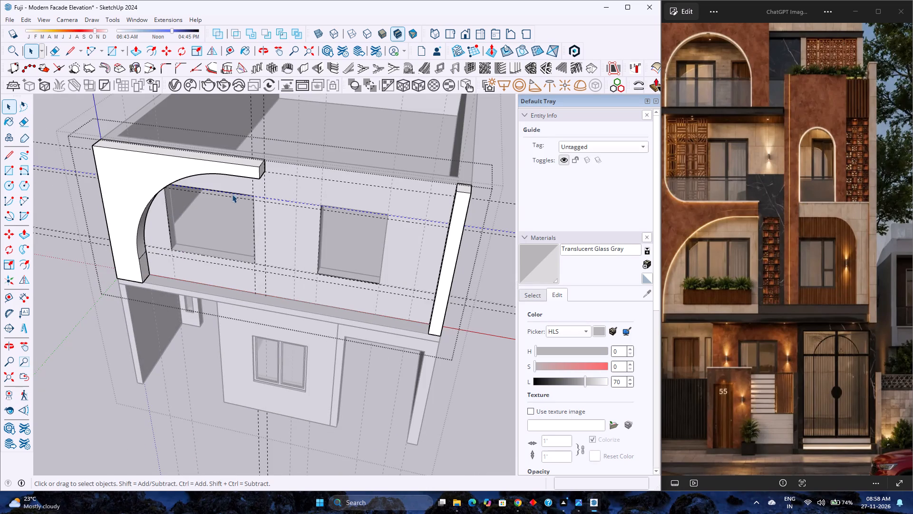
scroll(232, 195, "up", 7)
scroll(289, 195, "up", 2)
left_click(289, 195)
key("Delete")
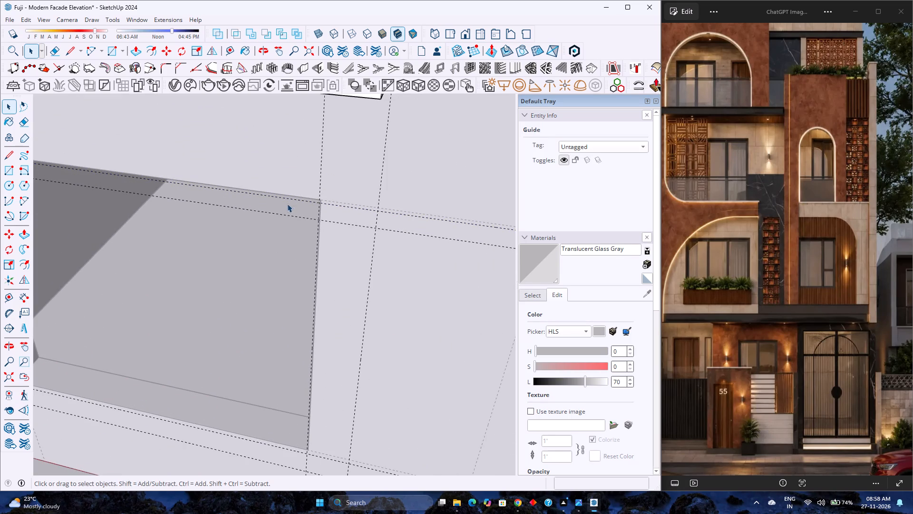
Make the left-hand arched panel, with all its connected geometry, into a group.
scroll(284, 209, "down", 8)
triple_click(169, 170)
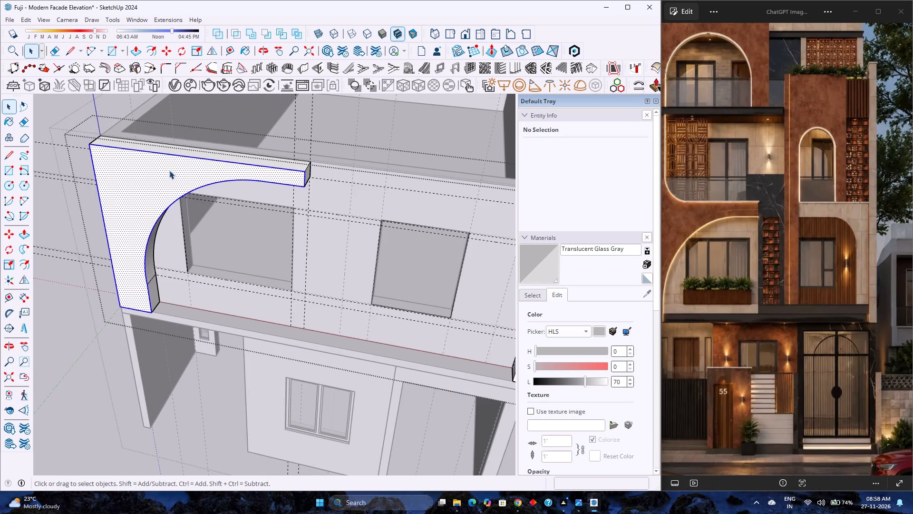
left_click(169, 170)
right_click(169, 170)
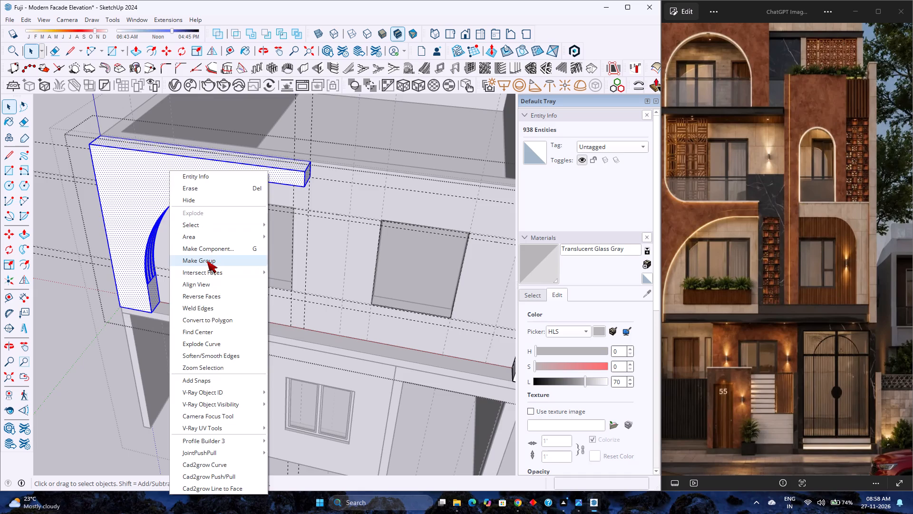
left_click(207, 261)
Unhide all the hidden pillar and arch panel groups and close the facade group.
scroll(204, 258, "down", 5)
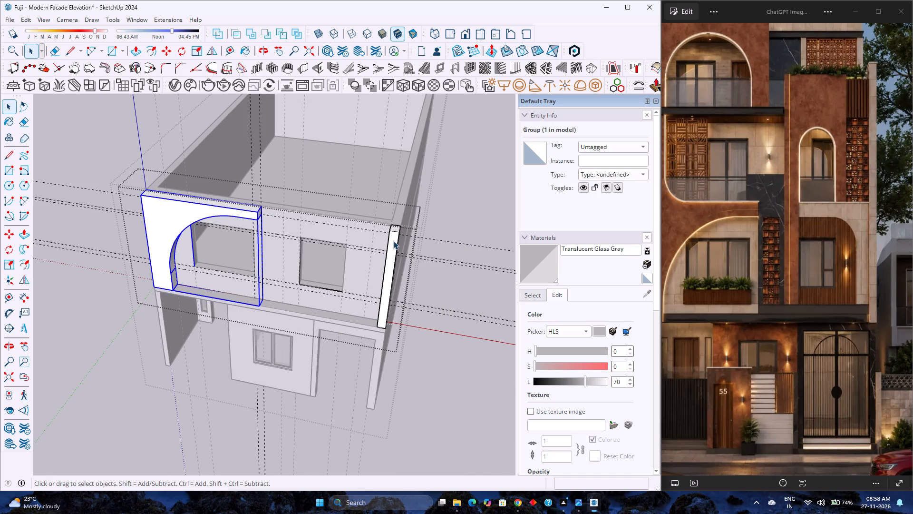
left_click(18, 20)
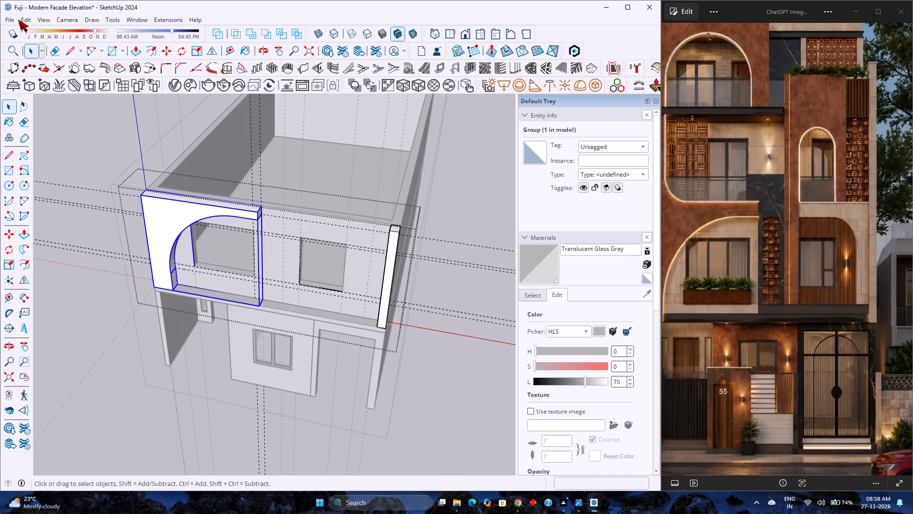
left_click(20, 20)
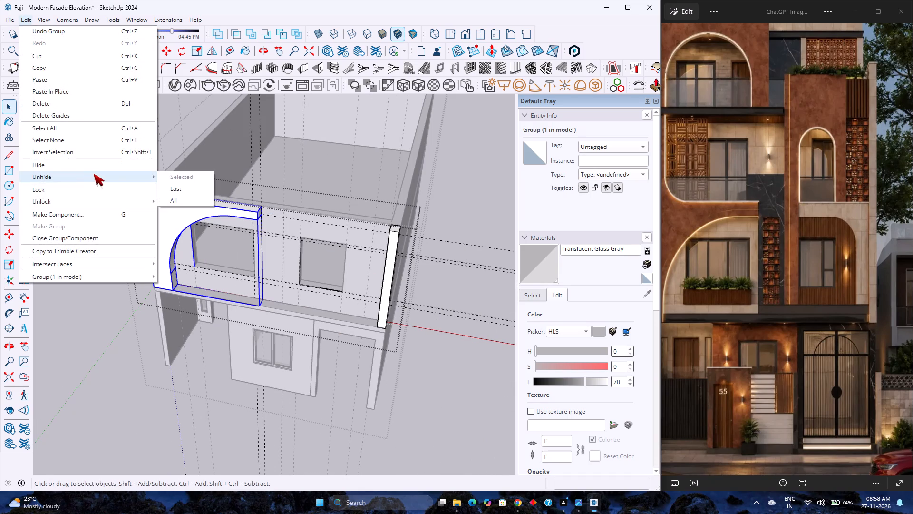
left_click(173, 196)
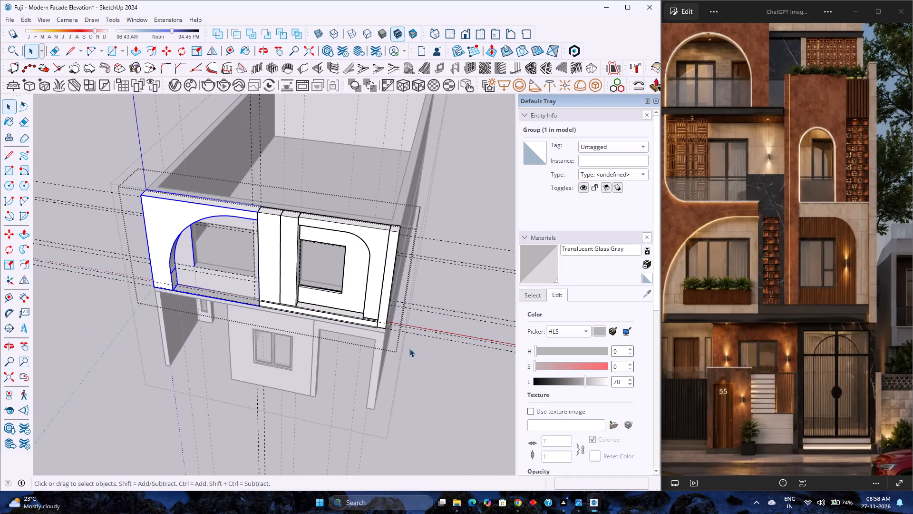
left_click(472, 355)
Open the upper-floor facade group, delete its guides, and close the group.
scroll(409, 292, "down", 4)
left_click(321, 262)
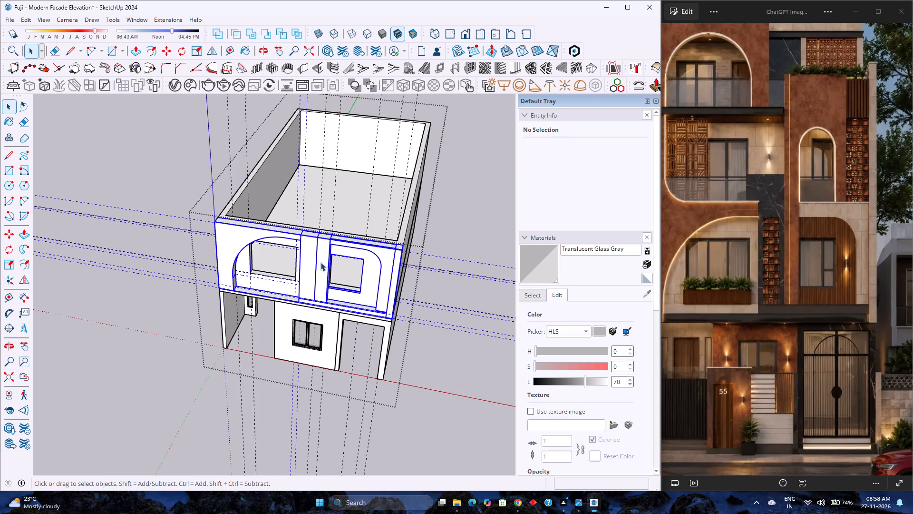
double_click(313, 270)
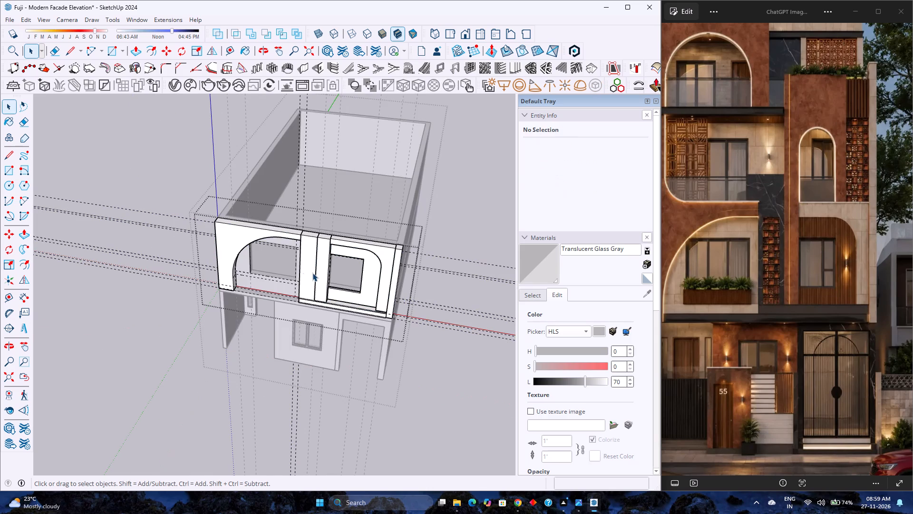
left_click(28, 16)
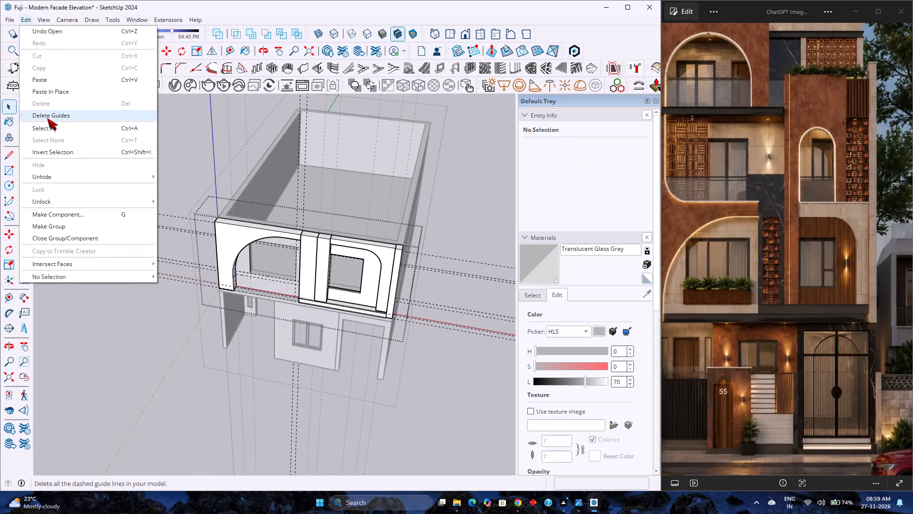
left_click(47, 118)
left_click(124, 287)
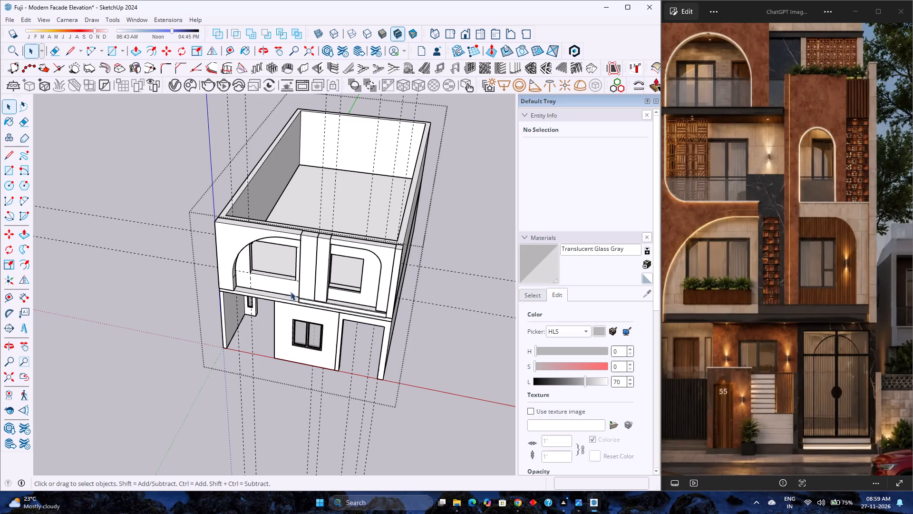
Examine the whole facade from the front and at angles, checking the upper-floor arches, window openings and pillars.
scroll(175, 211, "down", 3)
scroll(330, 246, "up", 4)
scroll(243, 222, "up", 3)
middle_click_drag(243, 221, 262, 182)
middle_click(262, 182)
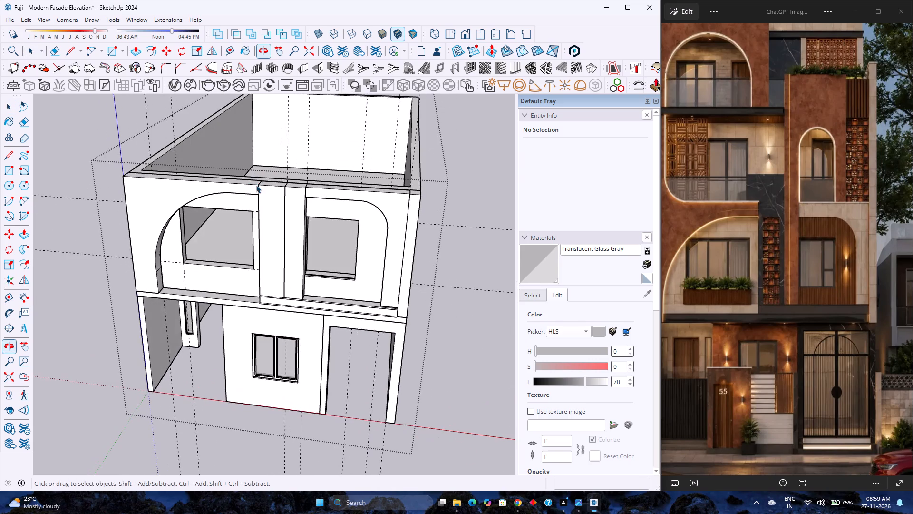
scroll(255, 185, "up", 3)
scroll(211, 208, "down", 5)
middle_click_drag(221, 269, 253, 121)
middle_click(253, 121)
middle_click(253, 121)
scroll(253, 128, "down", 4)
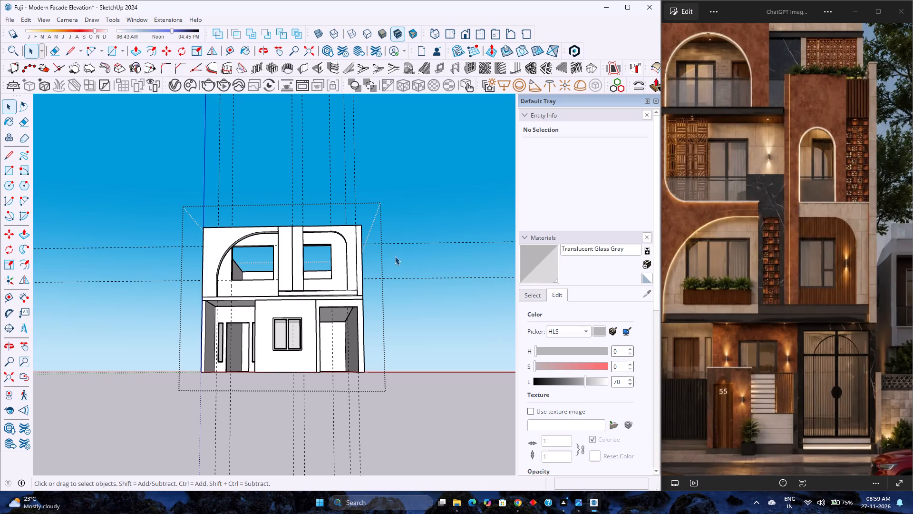
scroll(386, 259, "up", 4)
scroll(386, 259, "down", 1)
scroll(278, 260, "up", 5)
middle_click_drag(279, 260, 282, 281)
scroll(282, 279, "down", 6)
scroll(197, 305, "up", 5)
middle_click_drag(242, 286, 301, 346)
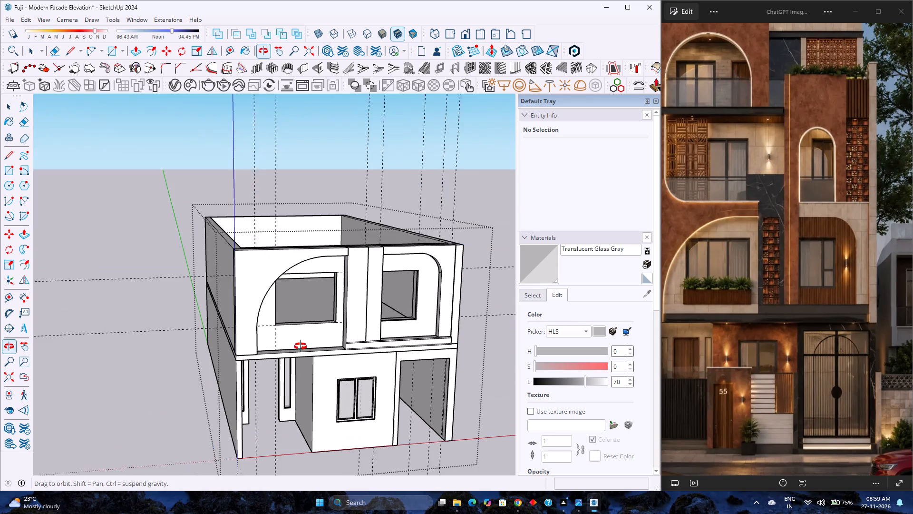
middle_click_drag(301, 346, 301, 347)
middle_click(301, 347)
scroll(350, 372, "up", 6)
scroll(318, 326, "up", 3)
scroll(316, 325, "down", 3)
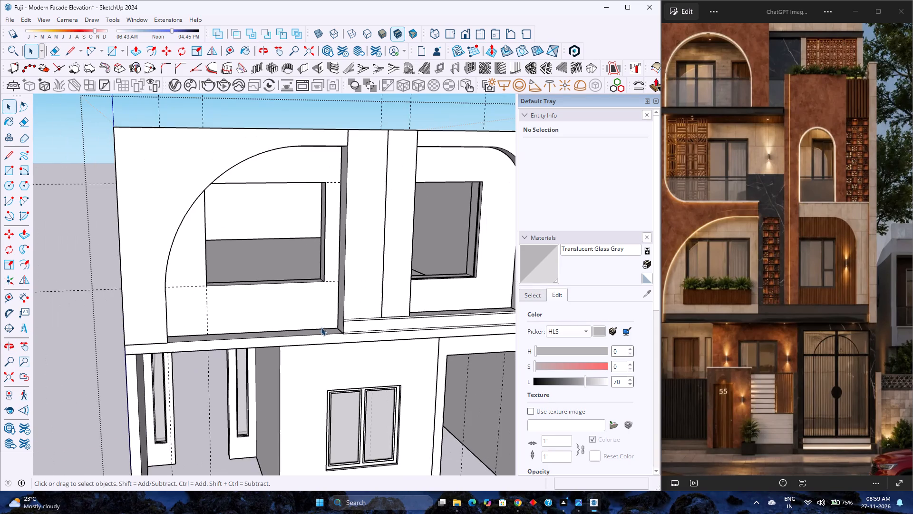
scroll(371, 337, "up", 2)
scroll(345, 299, "up", 3)
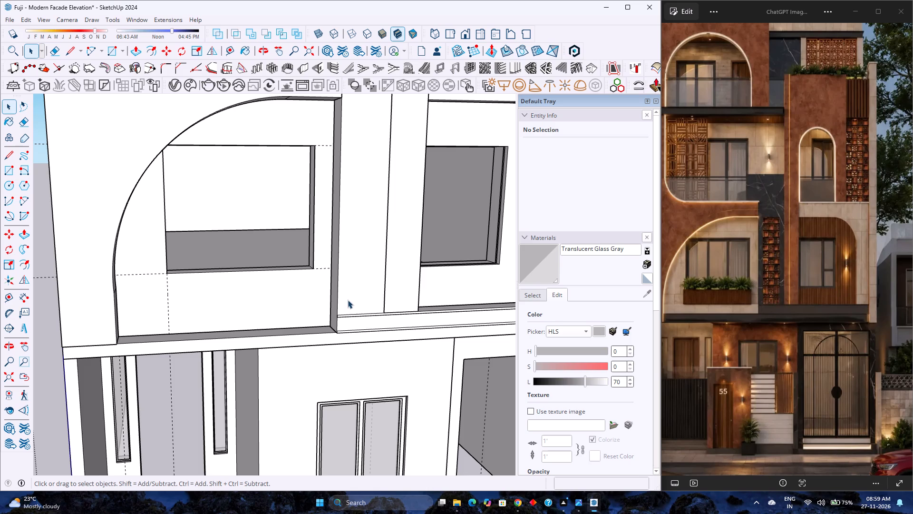
Open the upper-floor facade group and draw a rectangle about 9" by 1' at the base of the pillar's side beside the left arch.
double_click(362, 284)
scroll(352, 290, "up", 3)
left_click(350, 297)
scroll(318, 327, "up", 1)
scroll(317, 327, "down", 4)
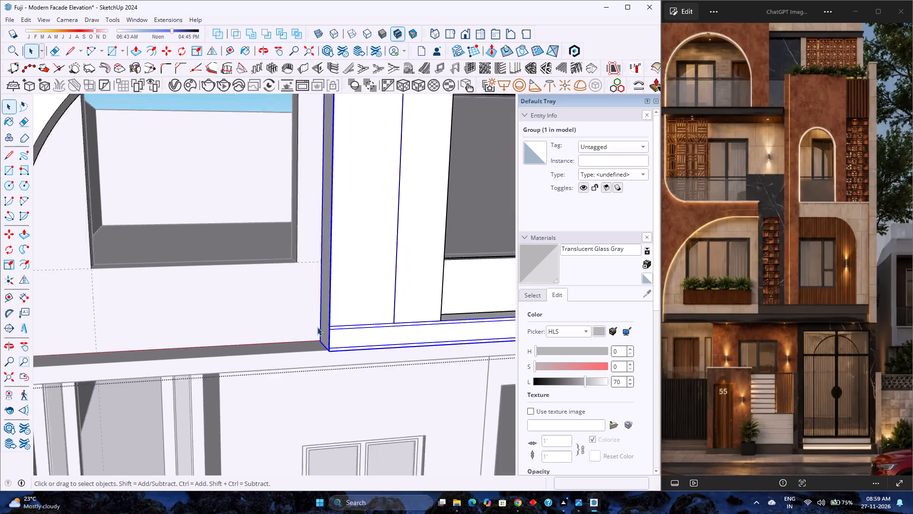
middle_click_drag(317, 327, 462, 362)
middle_click(462, 362)
scroll(365, 321, "up", 5)
scroll(328, 353, "up", 11)
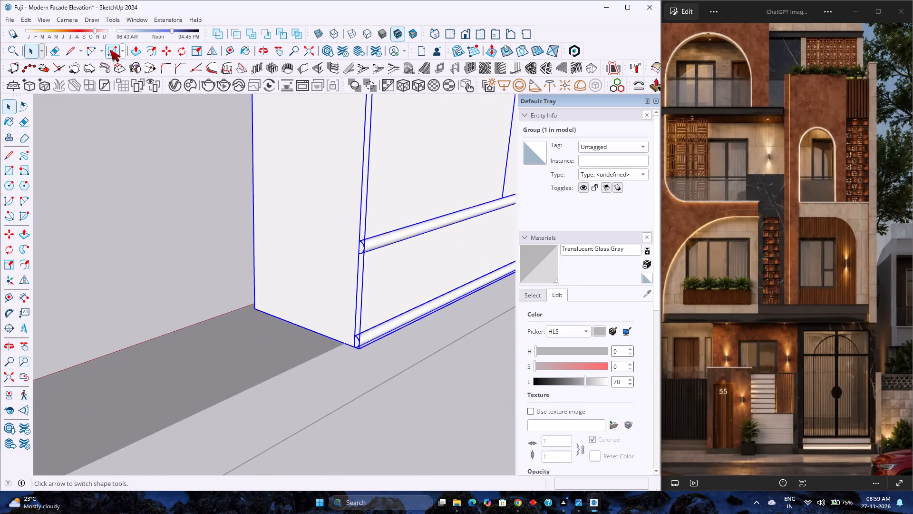
left_click(110, 49)
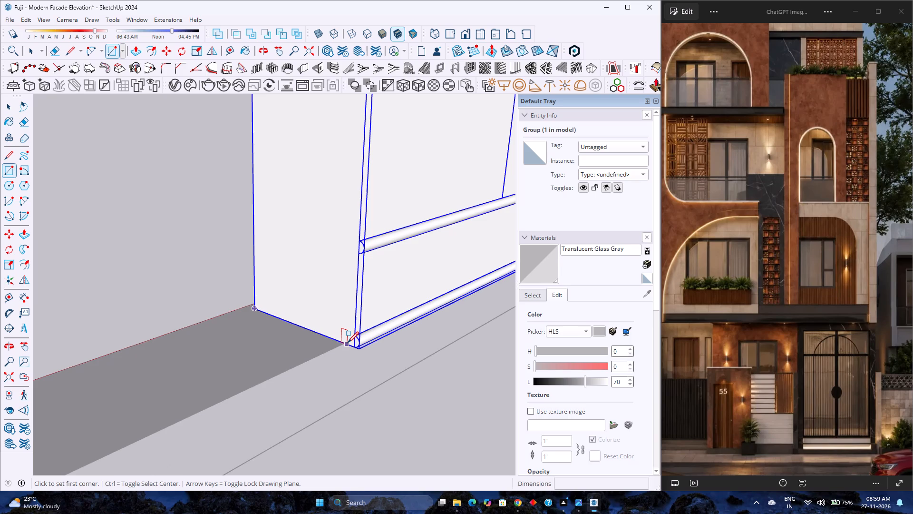
scroll(352, 347, "up", 4)
left_click(354, 349)
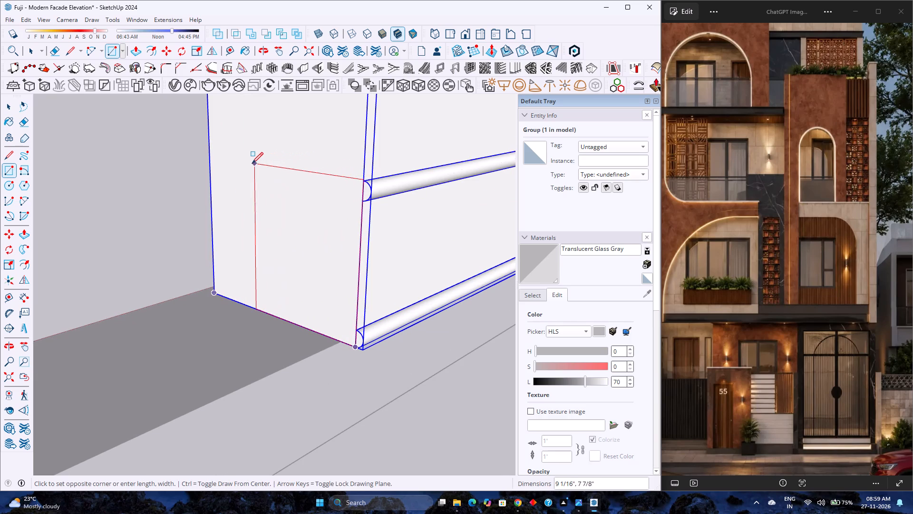
left_click(209, 158)
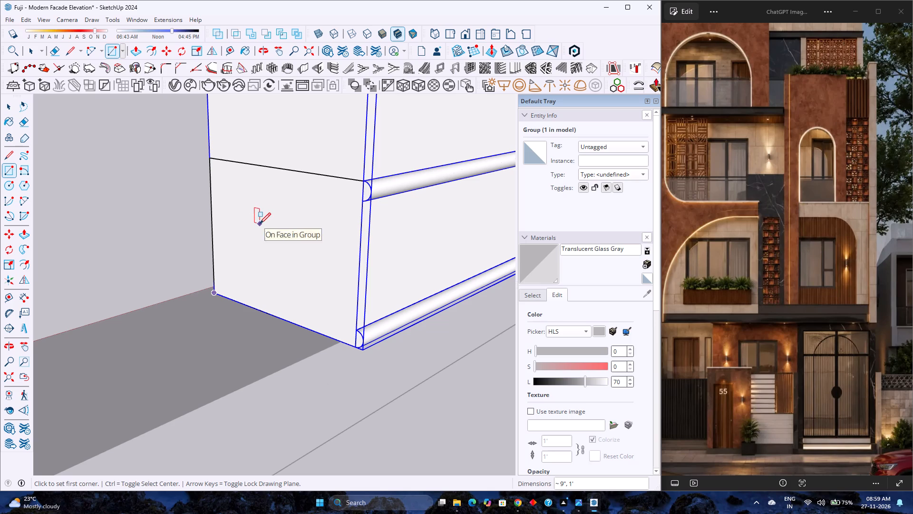
Make the rectangle a group and extrude it 8' 9" along the base of the left arched recess.
key("space")
double_click(306, 220)
right_click(306, 220)
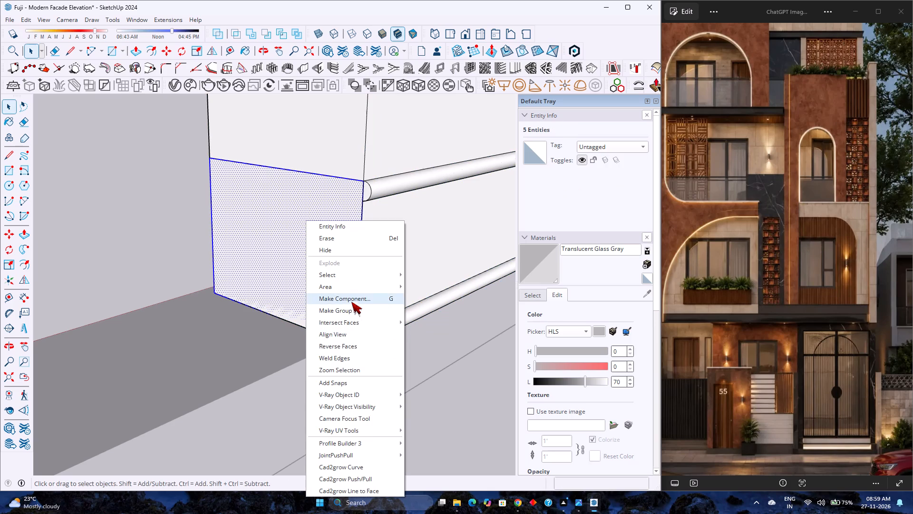
left_click(354, 306)
double_click(326, 252)
key("p")
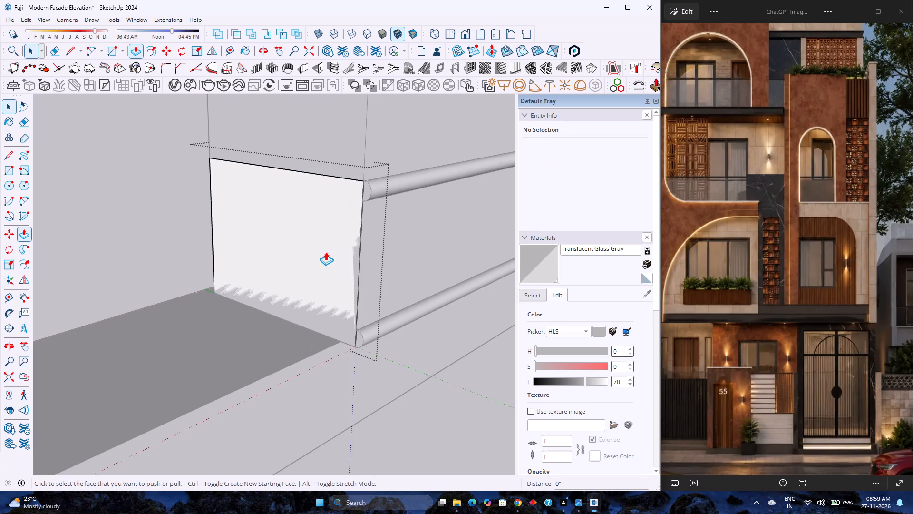
left_click(326, 252)
scroll(261, 256, "down", 20)
scroll(261, 256, "down", 1)
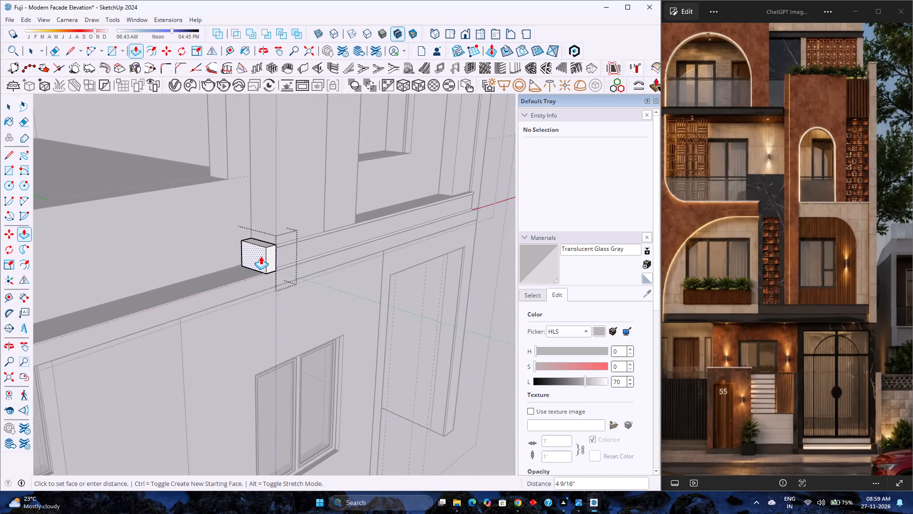
scroll(261, 256, "down", 4)
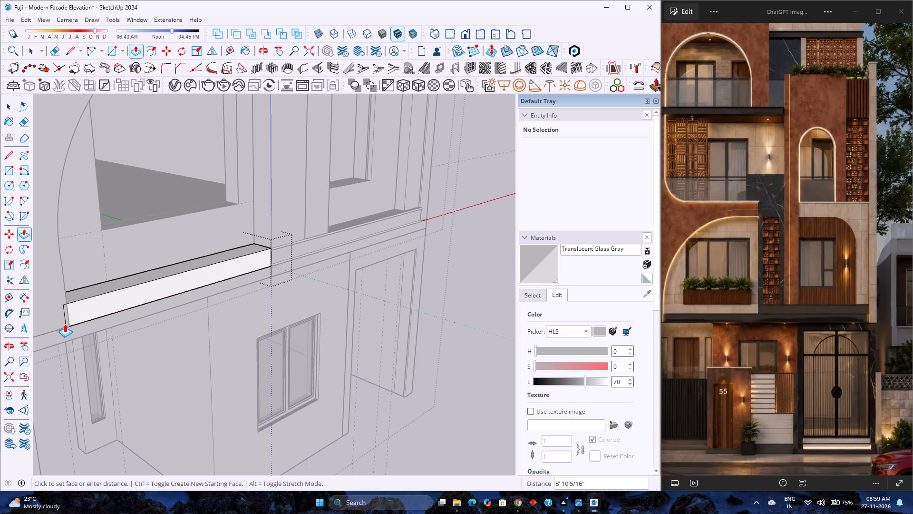
left_click(64, 294)
Align the ledge's front face with the pillar edge at the end of the lower moulding and close the ledge group.
scroll(120, 309, "up", 3)
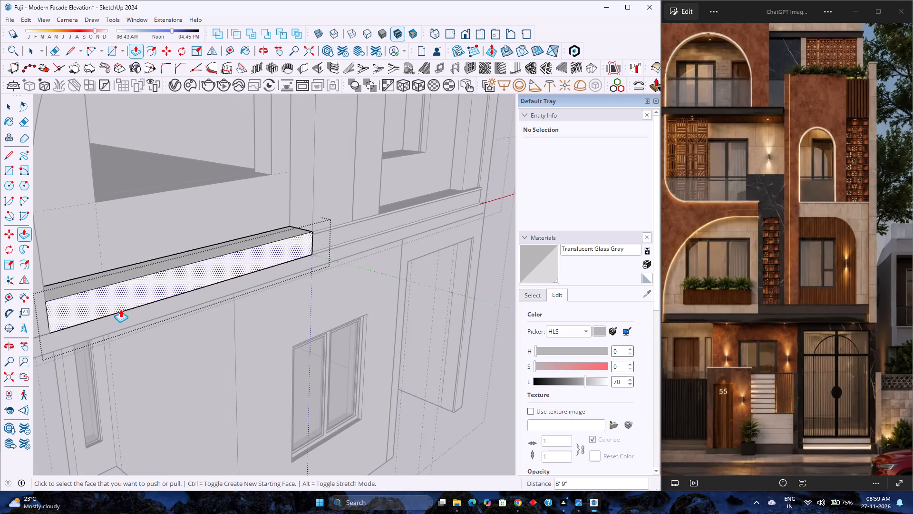
scroll(309, 239, "up", 17)
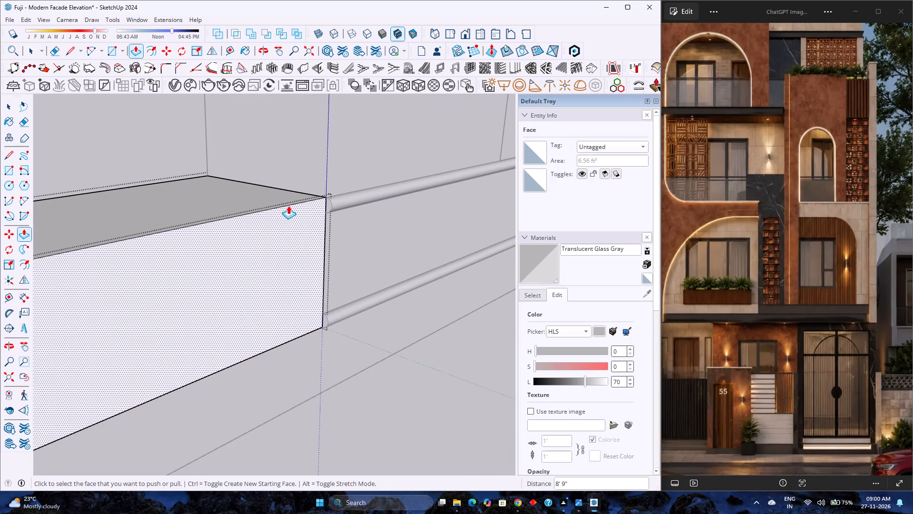
scroll(324, 199, "up", 11)
left_click(295, 283)
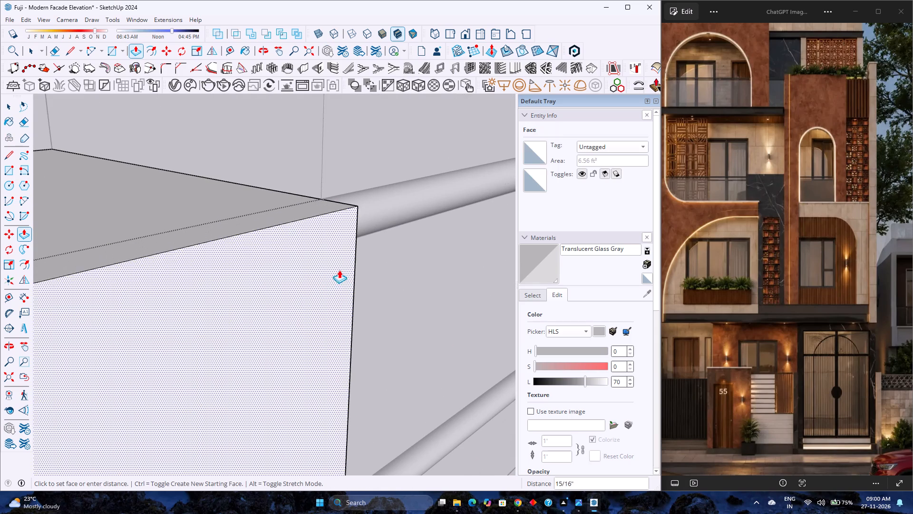
middle_click_drag(399, 266, 139, 231)
middle_click(139, 231)
scroll(136, 230, "down", 4)
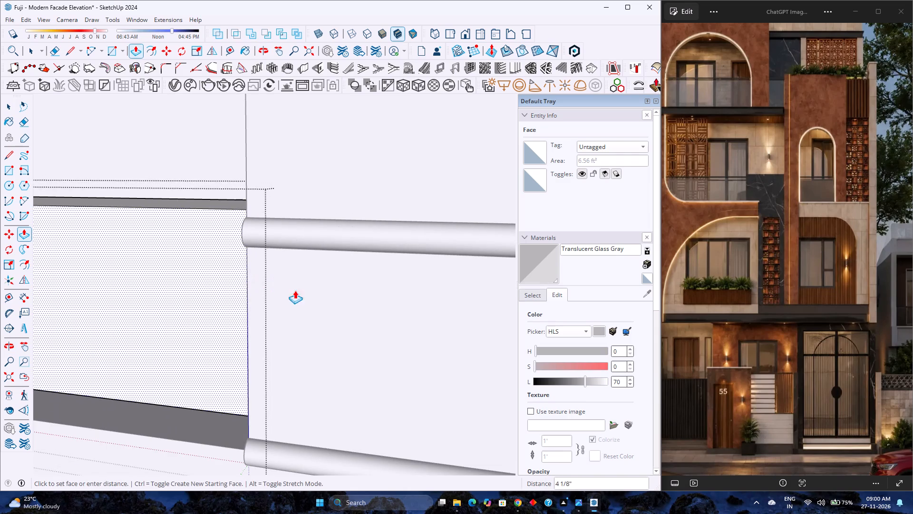
scroll(337, 332, "down", 3)
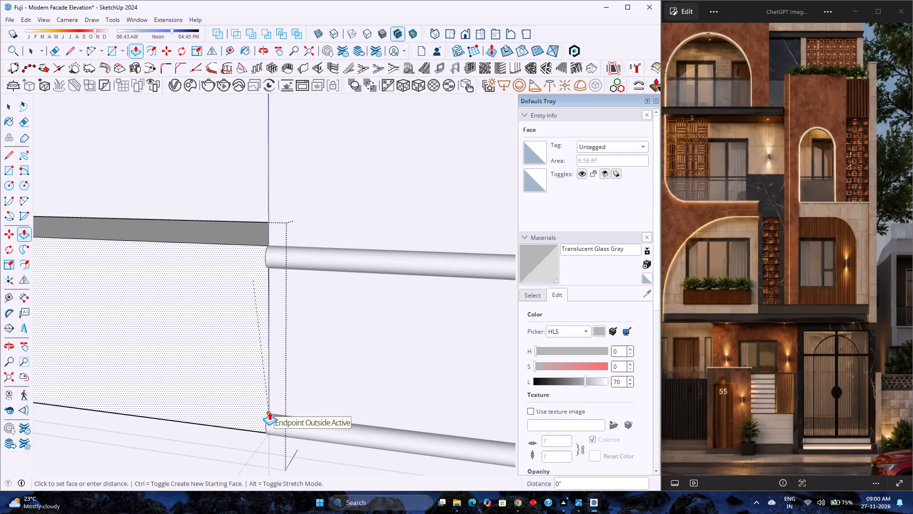
left_click(271, 409)
scroll(228, 329, "down", 3)
middle_click_drag(228, 329, 470, 408)
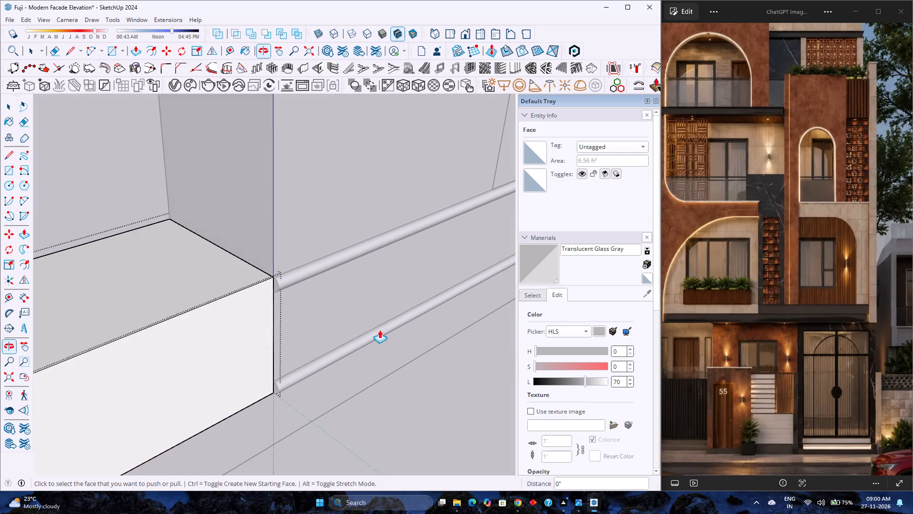
scroll(243, 264, "down", 18)
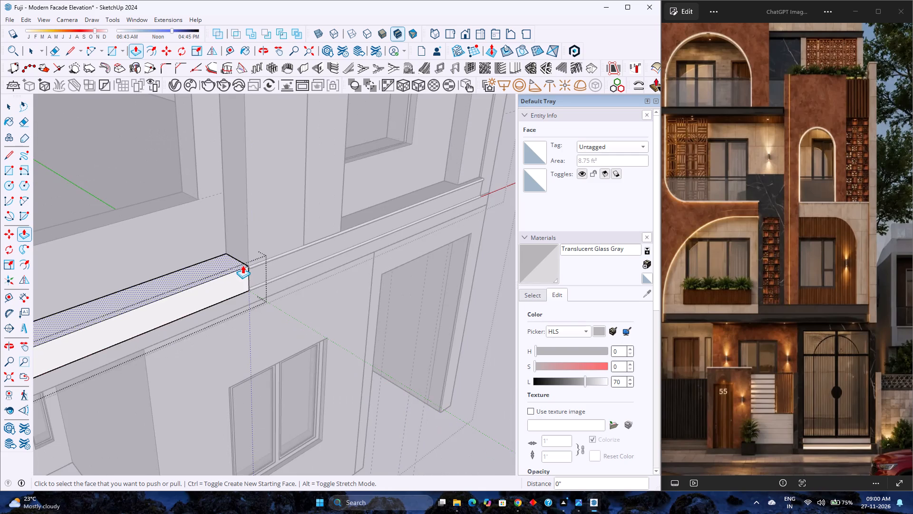
key("space")
scroll(243, 266, "down", 5)
key("Escape")
Examine the upper-floor facade from the front and at angles, checking the ledge under the left arch against the neighbouring panels.
scroll(243, 266, "down", 4)
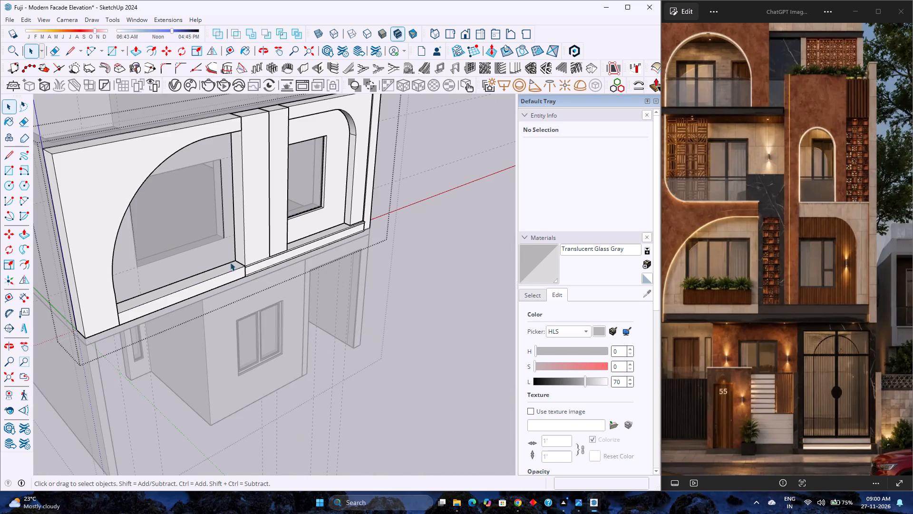
middle_click_drag(231, 261, 341, 306, "shift")
middle_click(341, 306, "shift")
middle_click_drag(341, 307, 230, 287)
middle_click(230, 287)
scroll(230, 286, "down", 4)
middle_click_drag(381, 306, 371, 306)
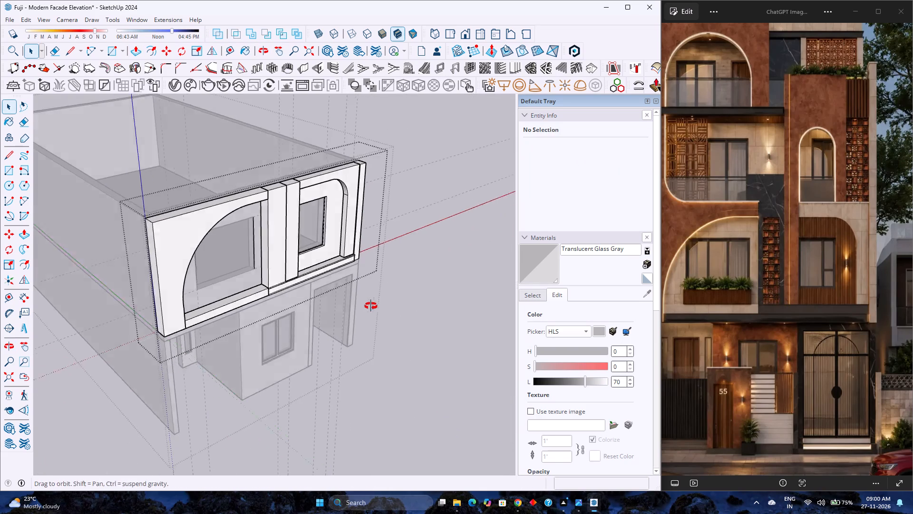
middle_click_drag(371, 306, 170, 300)
middle_click(293, 270, "shift")
middle_click_drag(298, 274, 356, 338, "shift")
middle_click(356, 338, "shift")
scroll(244, 346, "up", 1)
middle_click(229, 340)
middle_click_drag(228, 338, 231, 299)
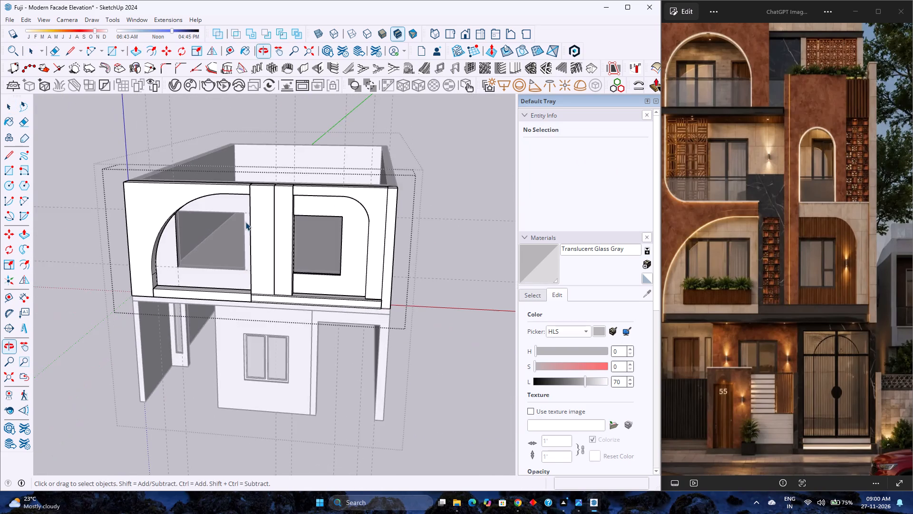
middle_click(245, 222)
scroll(245, 222, "down", 3)
scroll(245, 222, "up", 3)
scroll(245, 222, "down", 3)
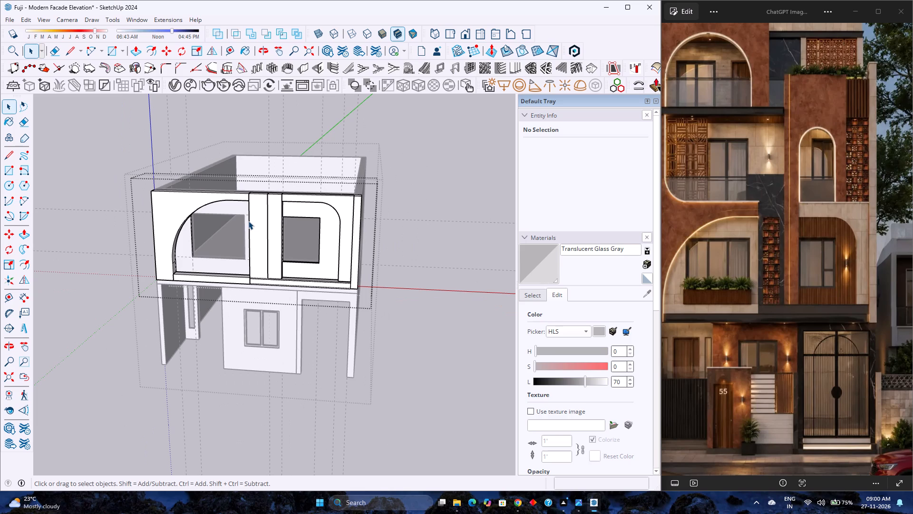
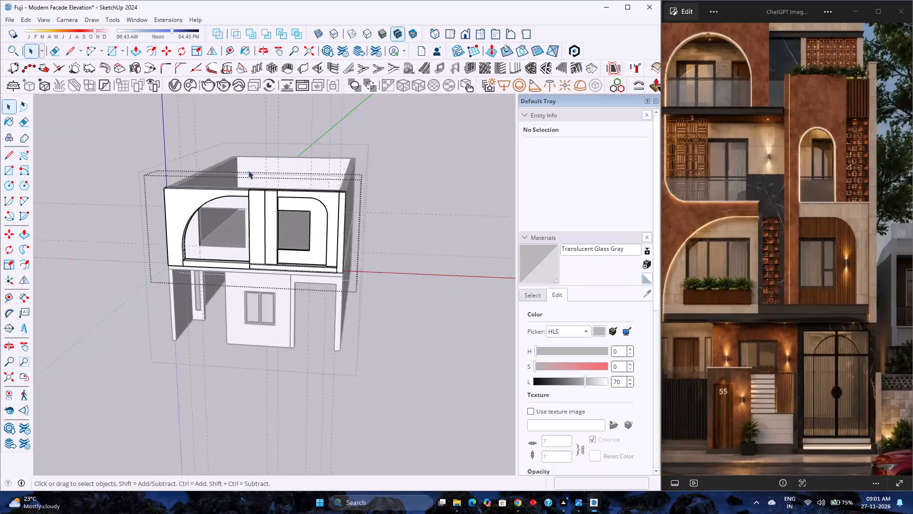
Examine the upper-floor facade and side walls from several angles, comparing them with the reference image.
scroll(376, 147, "up", 3)
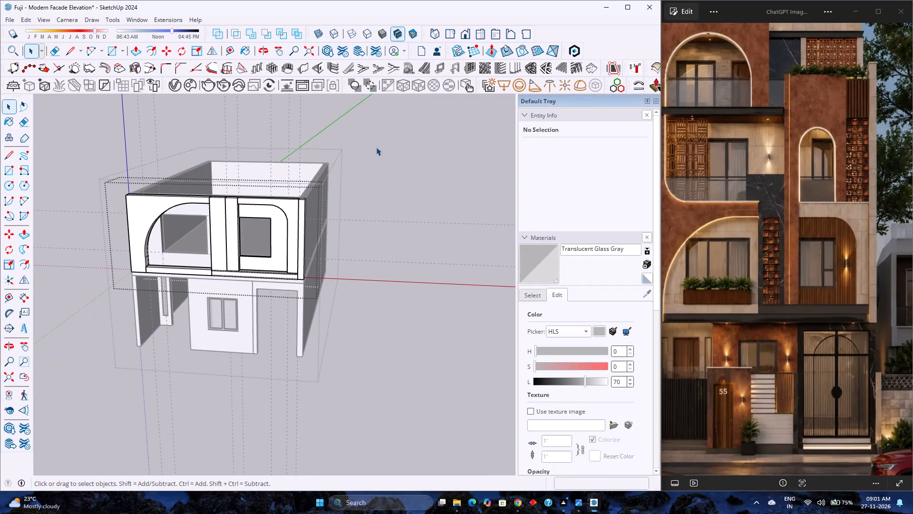
left_click(376, 147)
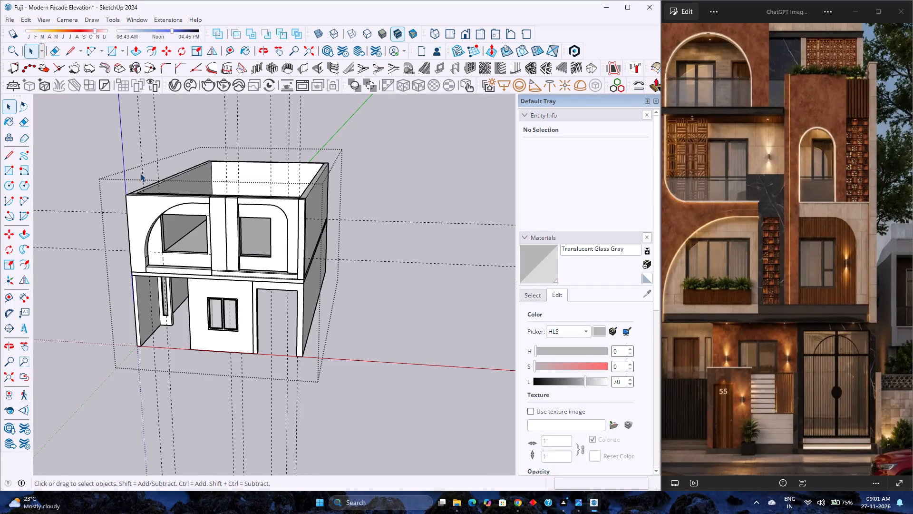
scroll(185, 204, "down", 3)
scroll(186, 208, "up", 4)
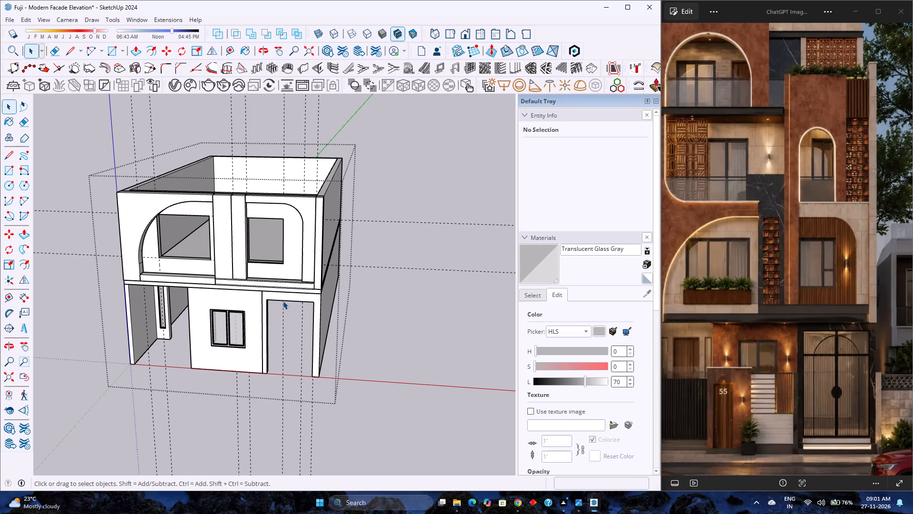
scroll(842, 399, "down", 4)
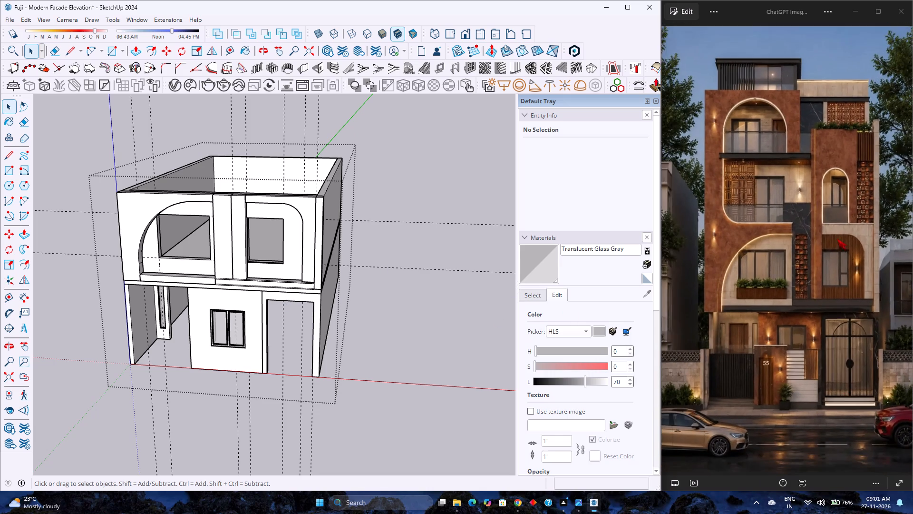
scroll(858, 178, "up", 4)
scroll(860, 173, "down", 2)
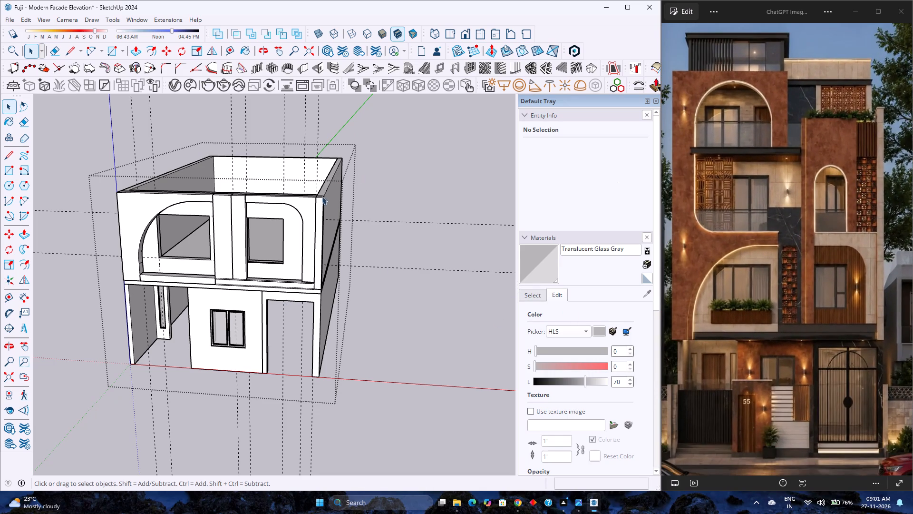
scroll(255, 191, "up", 4)
middle_click_drag(272, 206, 282, 269)
middle_click(282, 269)
scroll(284, 272, "down", 3)
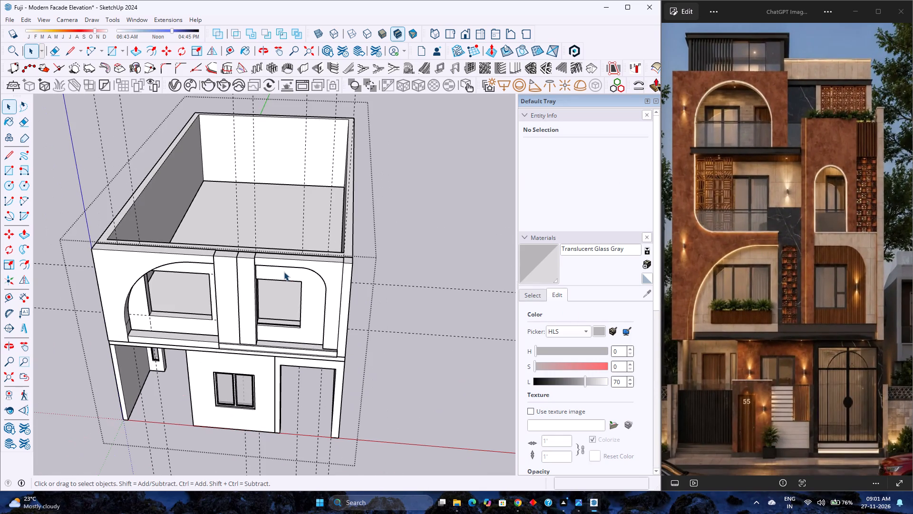
left_click(311, 318)
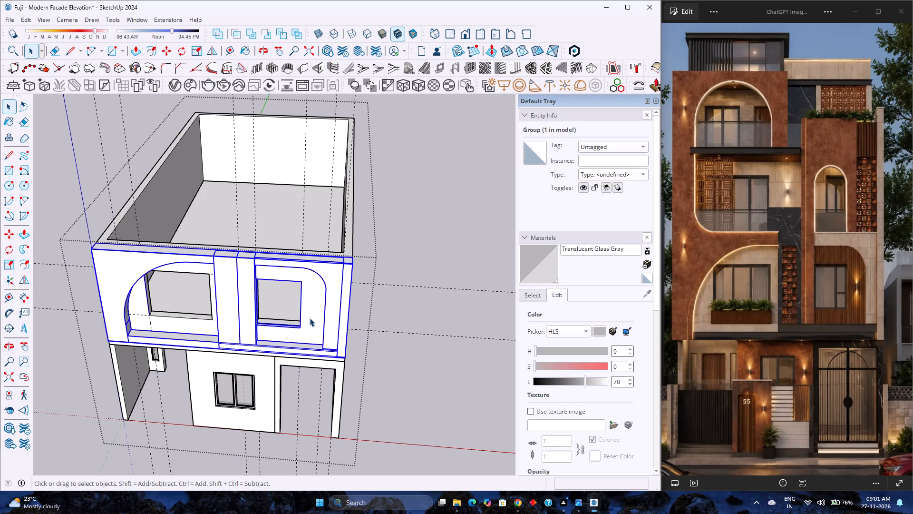
scroll(307, 317, "up", 4)
left_click(307, 317)
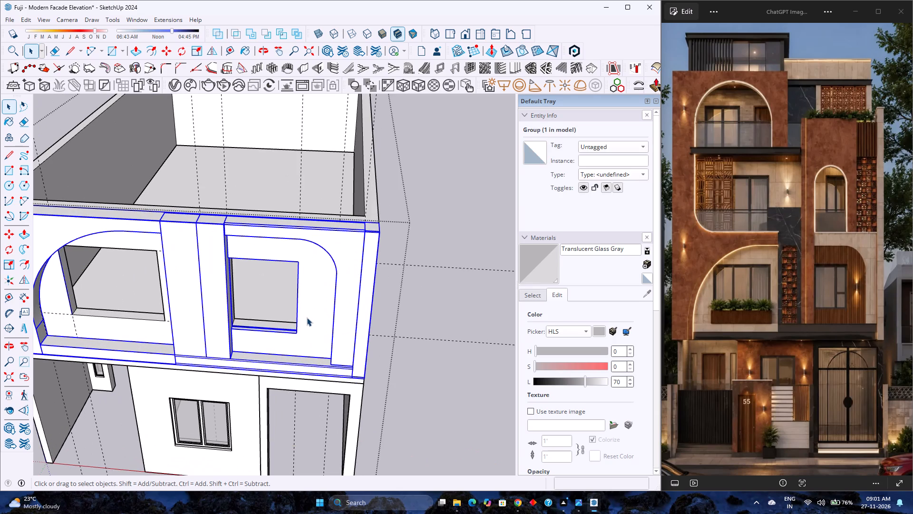
double_click(307, 317)
key("Escape")
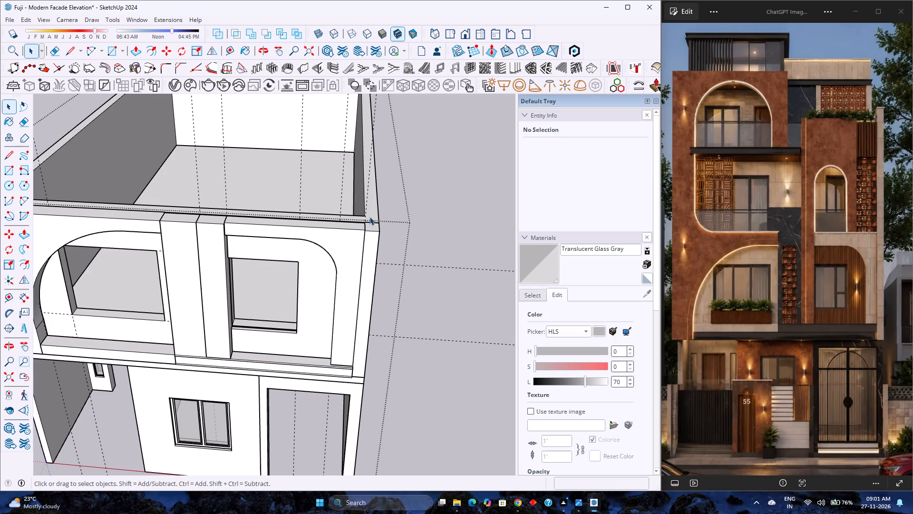
left_click(371, 211)
middle_click_drag(390, 333, 272, 336)
middle_click(272, 336)
scroll(273, 335, "up", 3)
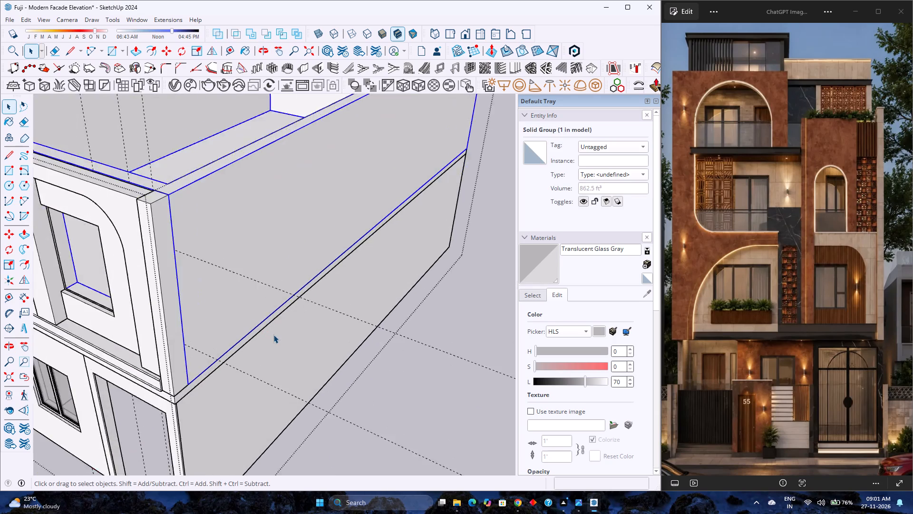
scroll(273, 335, "down", 3)
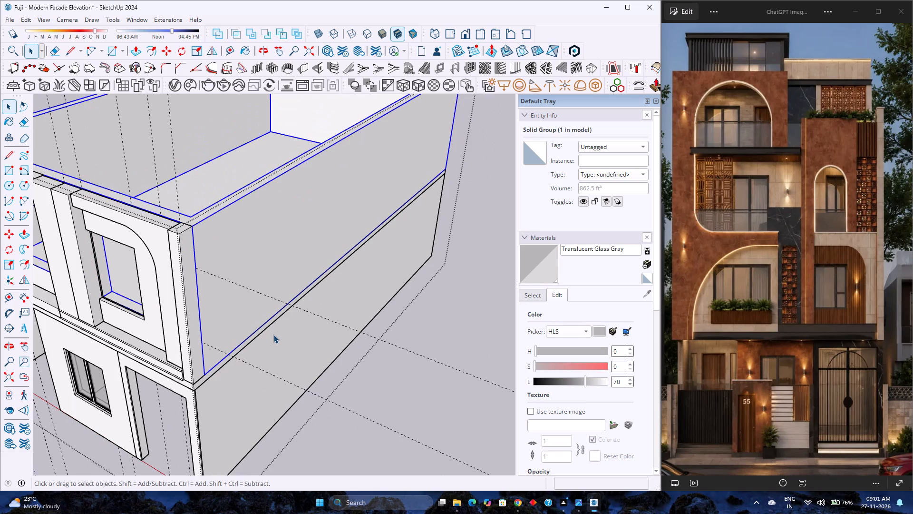
scroll(248, 344, "down", 1)
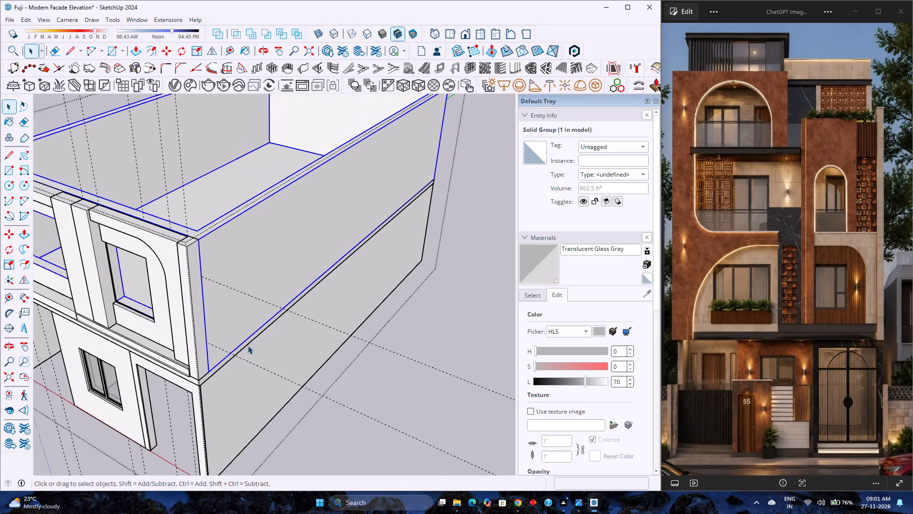
scroll(248, 346, "down", 6)
left_click(310, 391)
scroll(277, 351, "up", 4)
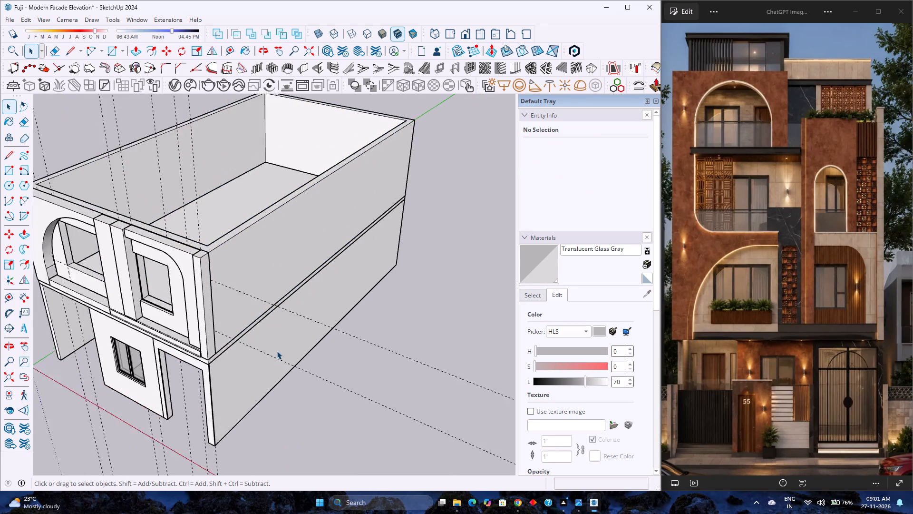
scroll(277, 351, "down", 2)
middle_click_drag(269, 299, 389, 391, "shift")
scroll(308, 368, "up", 4)
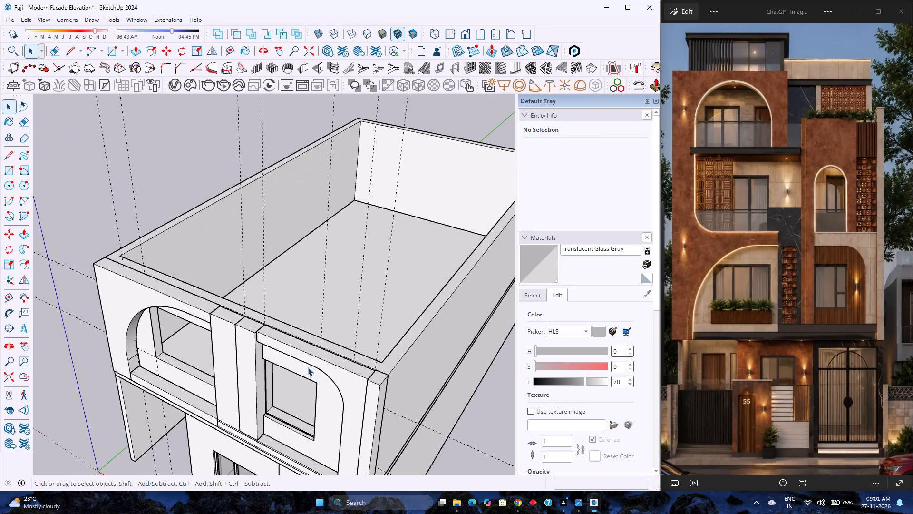
middle_click_drag(272, 381, 330, 418)
middle_click(330, 418)
scroll(291, 386, "down", 4)
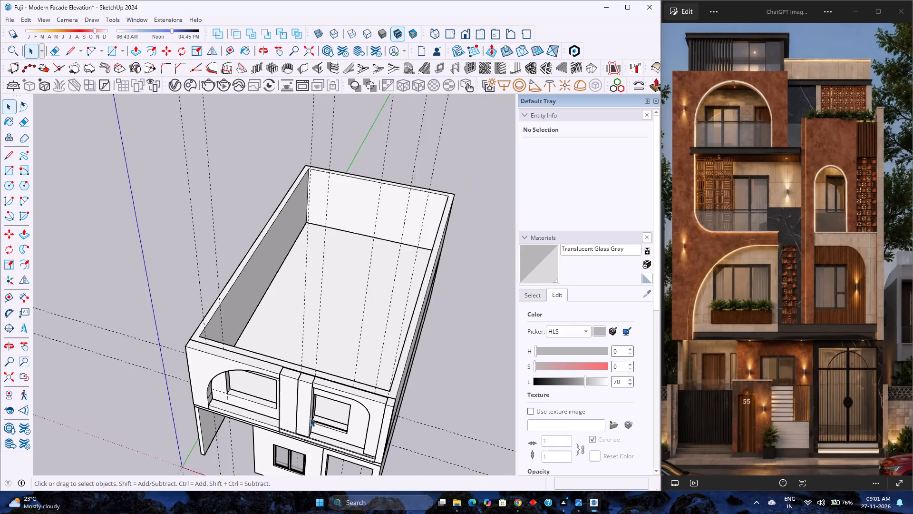
scroll(310, 418, "down", 2)
middle_click(296, 370, "shift")
middle_click(296, 368, "shift")
middle_click(296, 368)
Inside the upper-floor facade group, move the two pillar groups and the right arched frame back 1" together, to the left arched panel's rear corner.
scroll(338, 407, "up", 2)
scroll(309, 300, "up", 2)
scroll(242, 293, "up", 2)
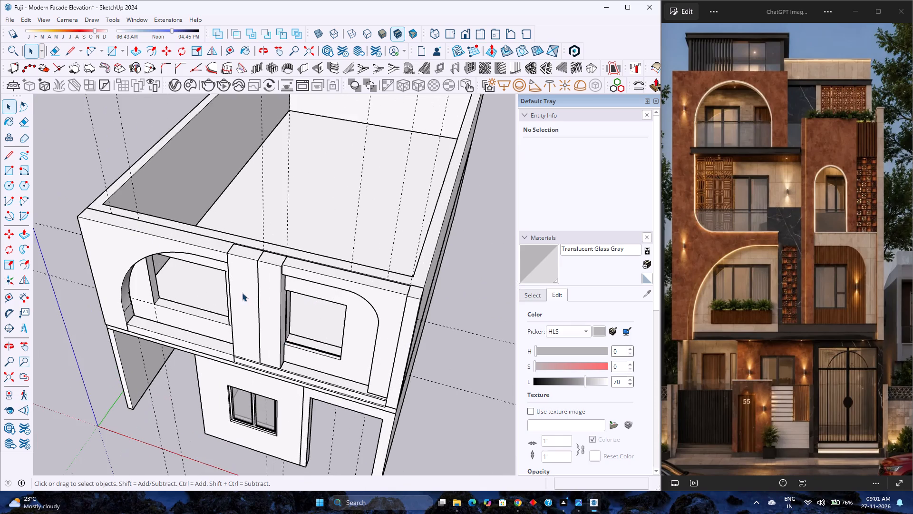
left_click(266, 277)
scroll(266, 277, "up", 2)
double_click(265, 277)
scroll(265, 277, "up", 3)
left_click(265, 277)
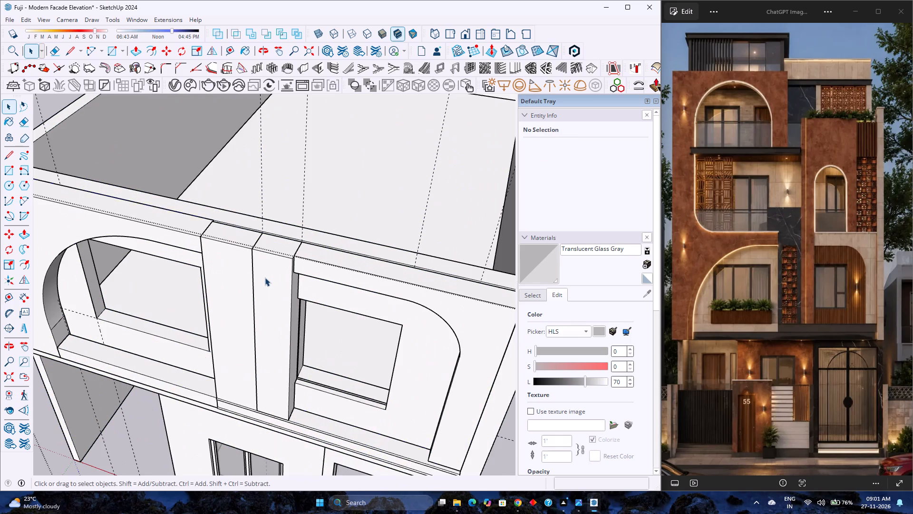
scroll(266, 275, "up", 2)
middle_click_drag(266, 275, 229, 400)
scroll(285, 265, "up", 3)
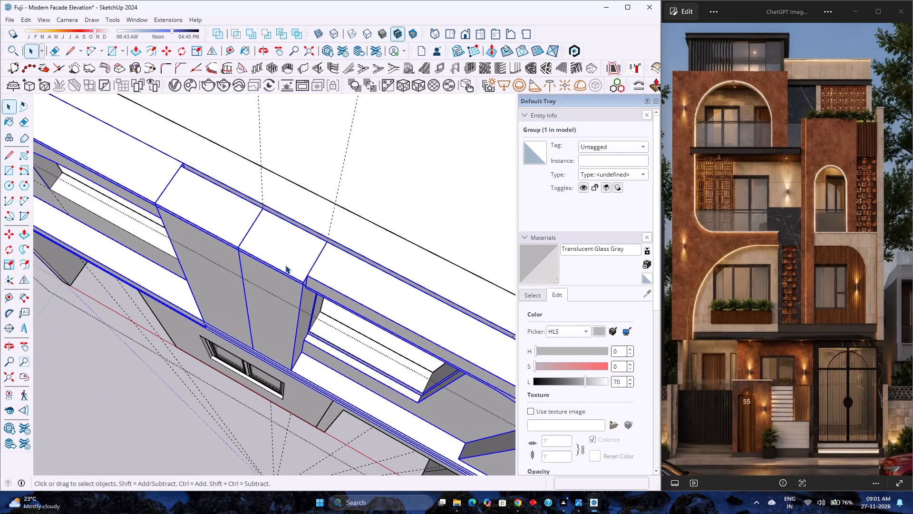
double_click(285, 265)
left_click(285, 265)
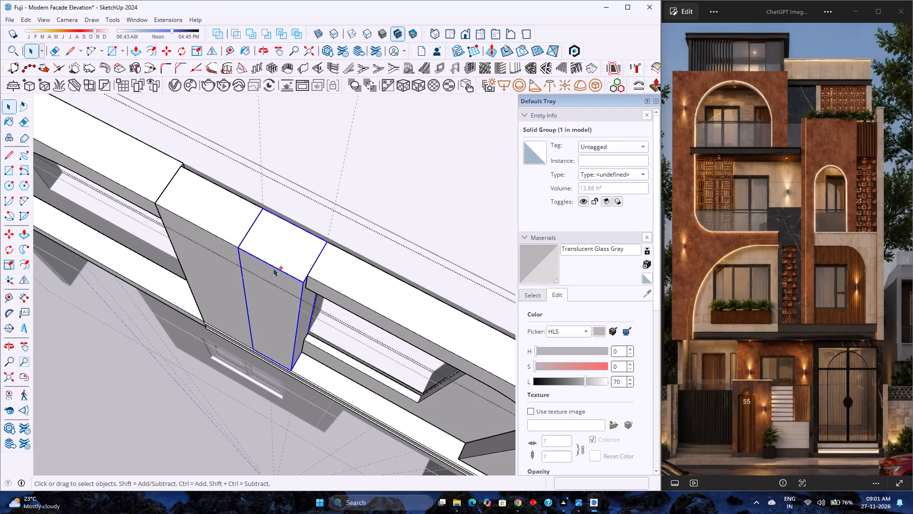
left_click(217, 201, "ctrl")
left_click(329, 272, "ctrl")
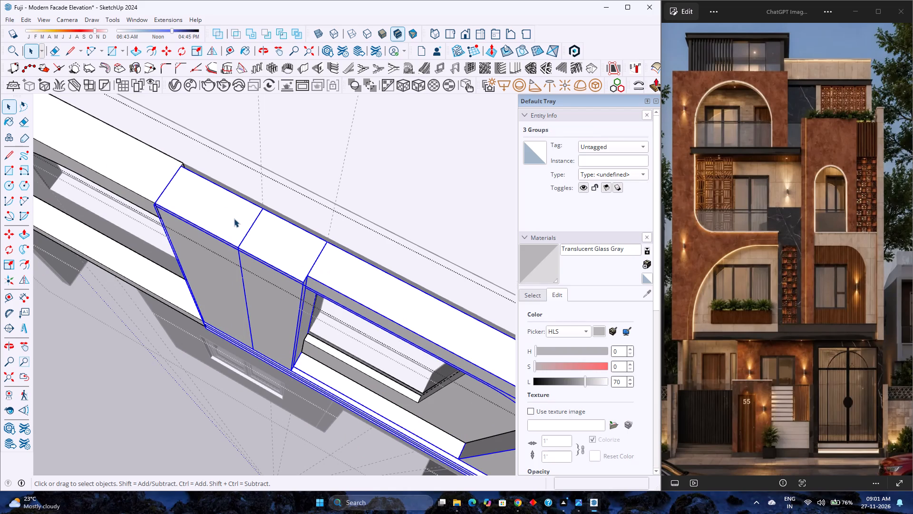
key("m")
scroll(168, 165, "up", 7)
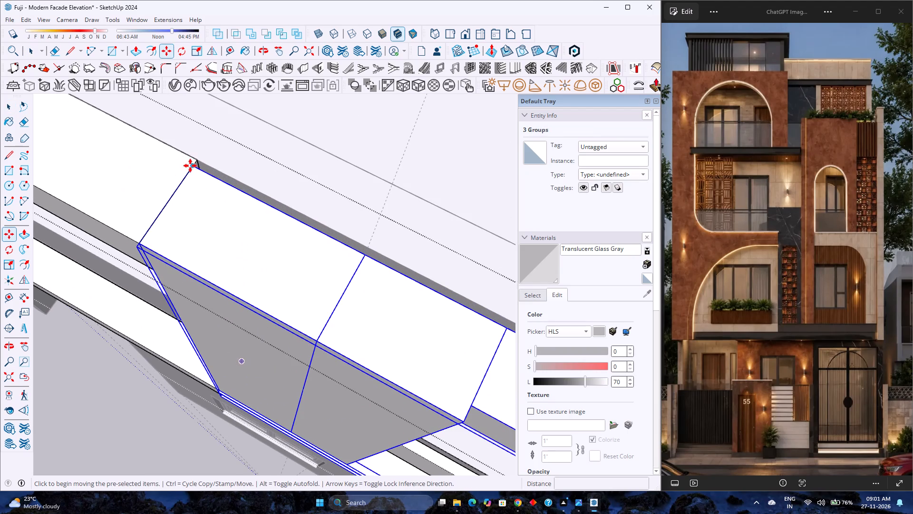
left_click(193, 167)
left_click(198, 161)
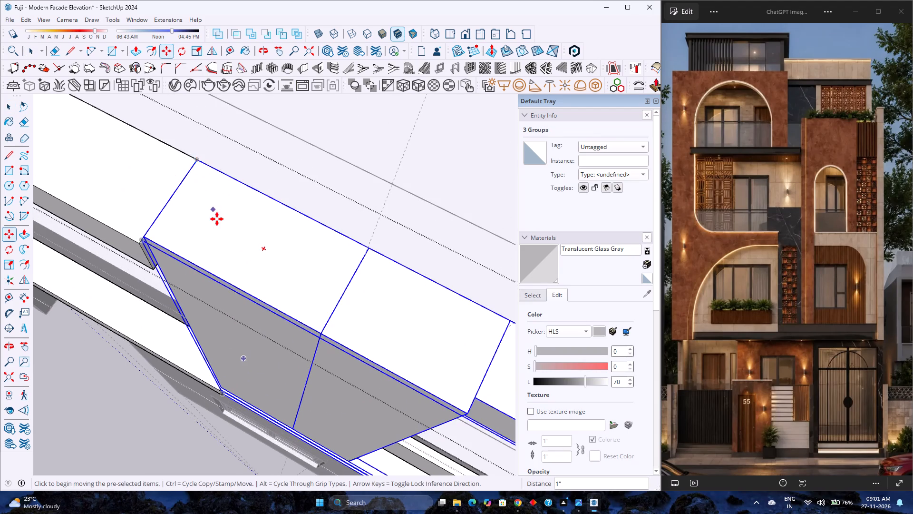
scroll(218, 221, "down", 17)
middle_click_drag(213, 241, 223, 206)
middle_click(223, 206)
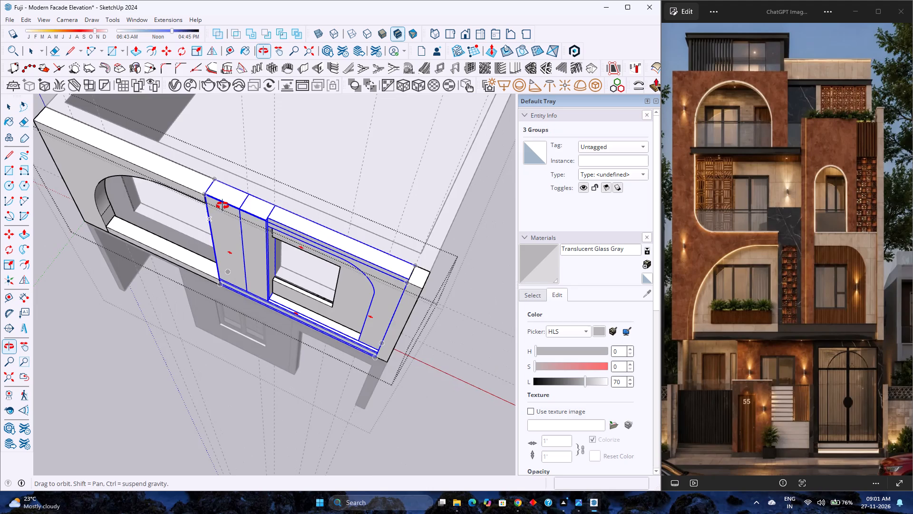
scroll(223, 206, "down", 3)
key("space")
Push the front face of the ledge under the left arch in by 1" to line up with the shifted pillar, and close the ledge group.
scroll(223, 205, "down", 4)
scroll(225, 269, "up", 17)
double_click(243, 216)
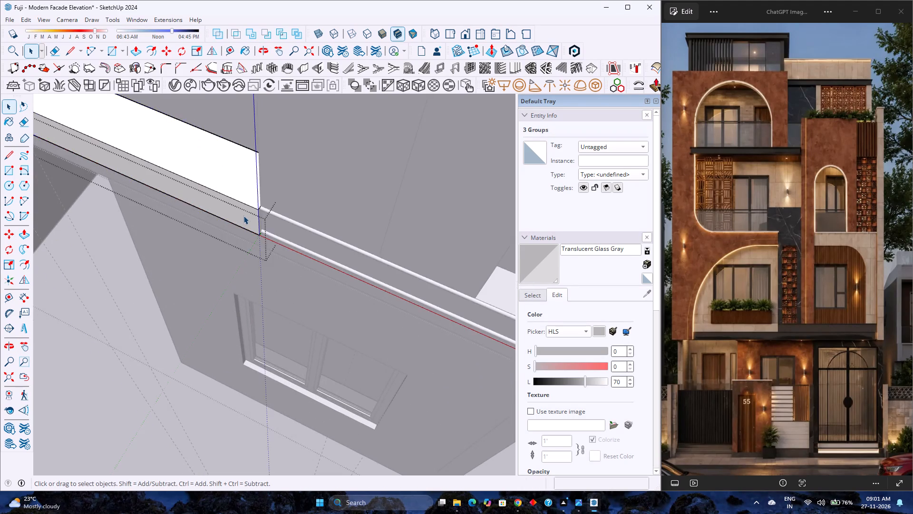
scroll(243, 216, "up", 4)
key("p")
left_click(244, 218)
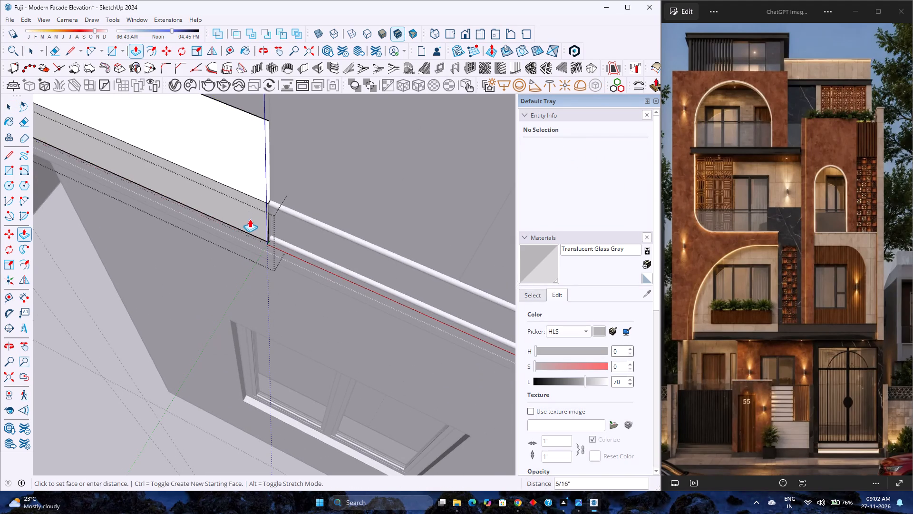
left_click(290, 228)
scroll(290, 228, "down", 7)
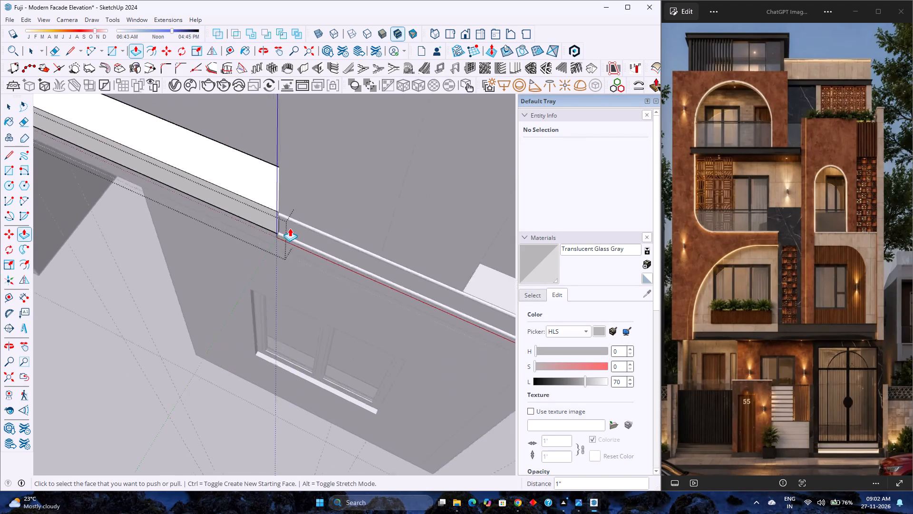
scroll(290, 228, "down", 12)
key("Escape")
key("space")
key("Escape")
Push the left arched panel's front face to line up with the adjacent pillar's front edge, and close the panel group.
scroll(274, 219, "down", 5)
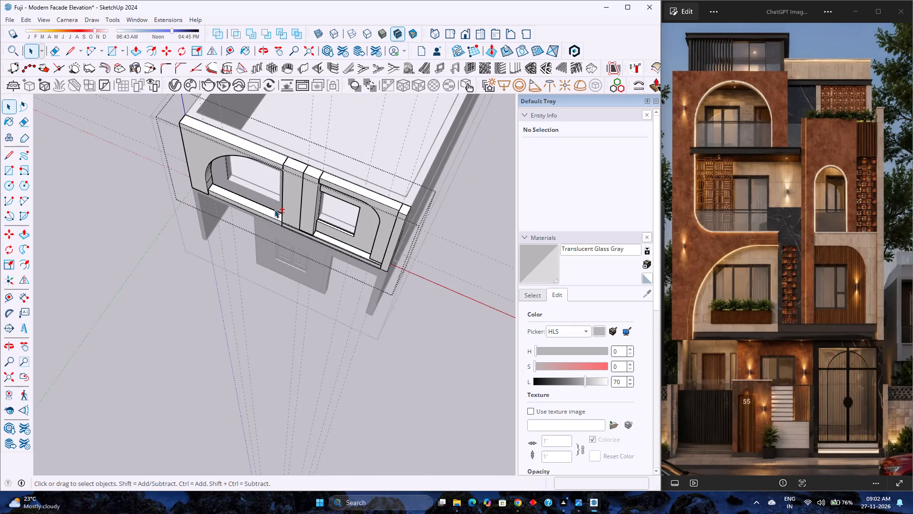
middle_click_drag(273, 209, 304, 303, "shift")
middle_click(304, 303, "shift")
double_click(252, 252)
scroll(252, 252, "up", 9)
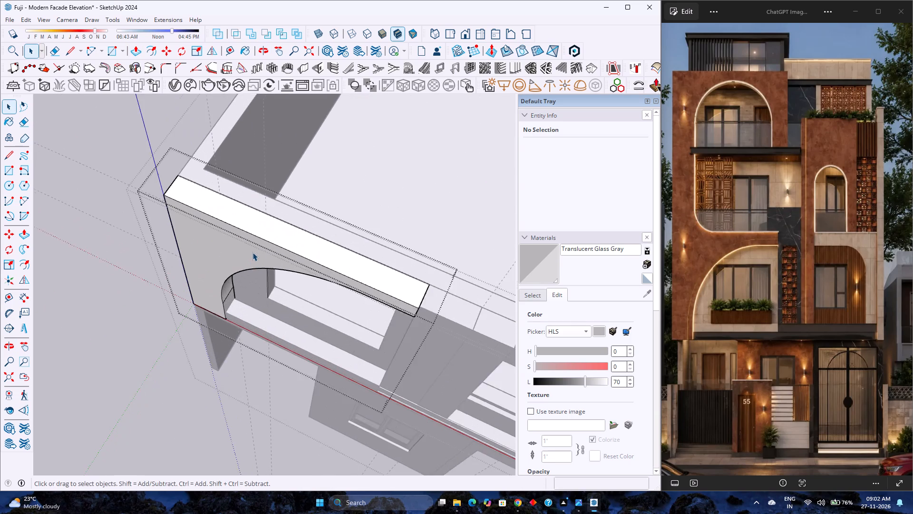
key("p")
left_click(253, 252)
left_click(253, 252)
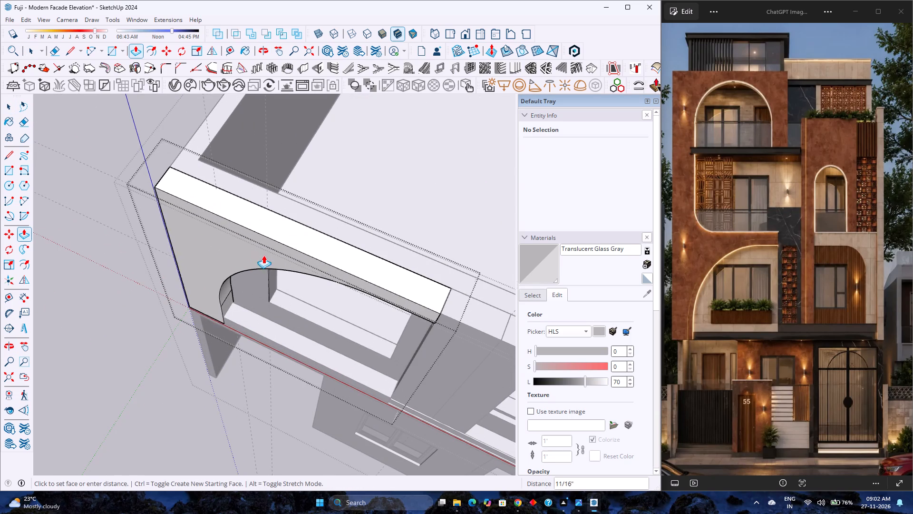
left_click(445, 324)
key("space")
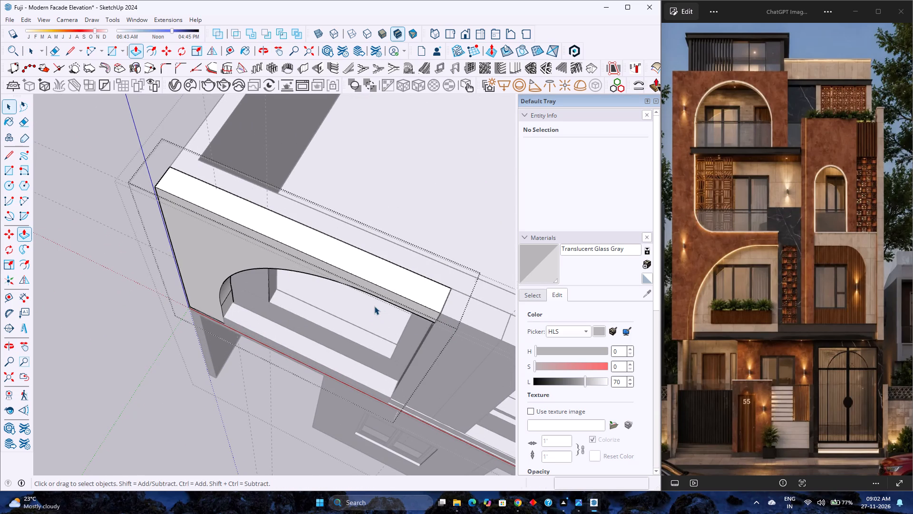
key("Escape")
Close the facade group and examine the whole two-storey model from above and at street-level angles.
scroll(372, 304, "down", 13)
middle_click_drag(362, 324, 366, 276)
middle_click(366, 276)
key("space")
scroll(230, 287, "down", 2)
left_click(230, 287)
middle_click_drag(230, 287, 236, 267)
scroll(244, 267, "down", 2)
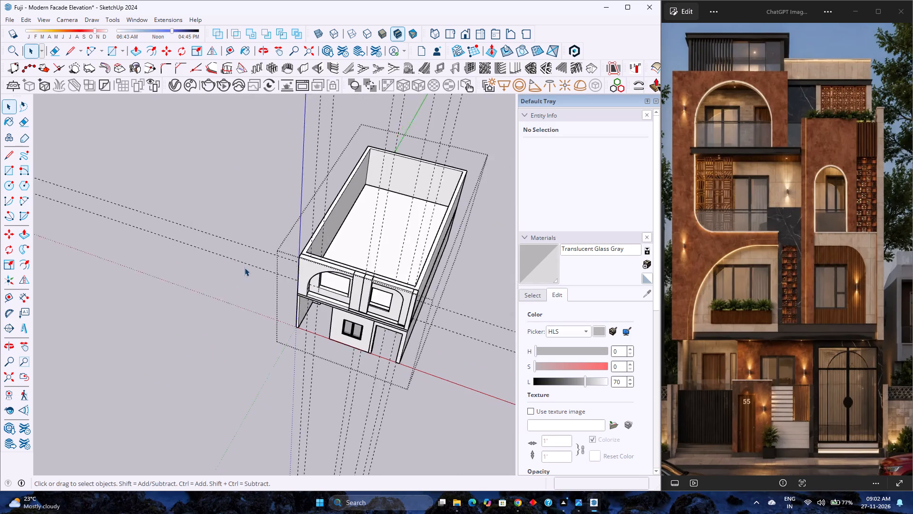
scroll(244, 267, "down", 2)
middle_click_drag(427, 267, 303, 356, "shift")
middle_click(303, 356, "shift")
middle_click_drag(203, 346, 404, 263)
scroll(336, 268, "down", 4)
middle_click_drag(377, 388, 155, 307)
middle_click_drag(135, 278, 135, 277)
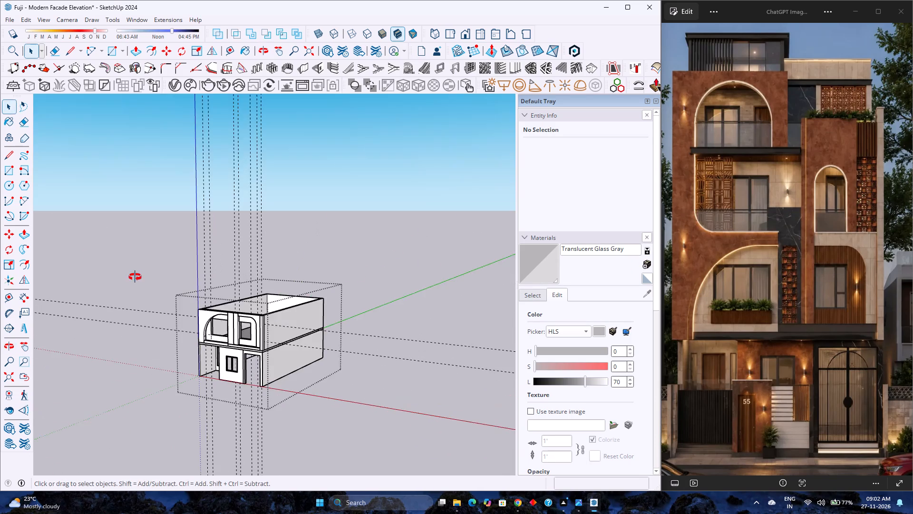
middle_click_drag(135, 277, 150, 283)
scroll(200, 324, "up", 7)
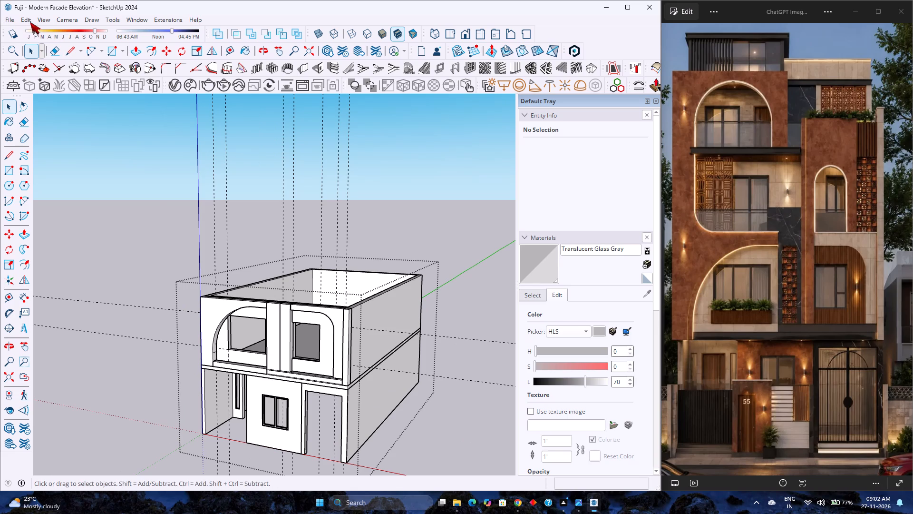
Delete all guide lines from the model.
left_click(30, 20)
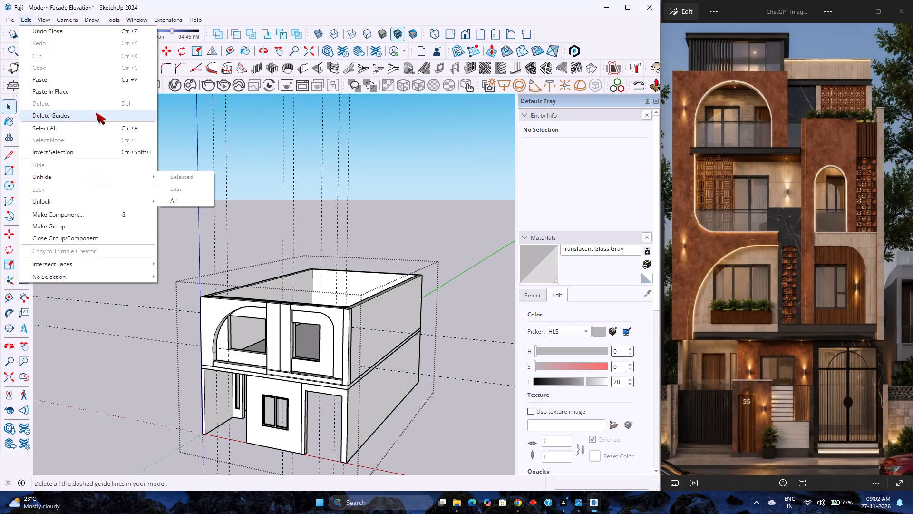
left_click(96, 112)
scroll(232, 271, "down", 4)
scroll(232, 271, "up", 4)
scroll(232, 271, "down", 3)
scroll(232, 272, "up", 3)
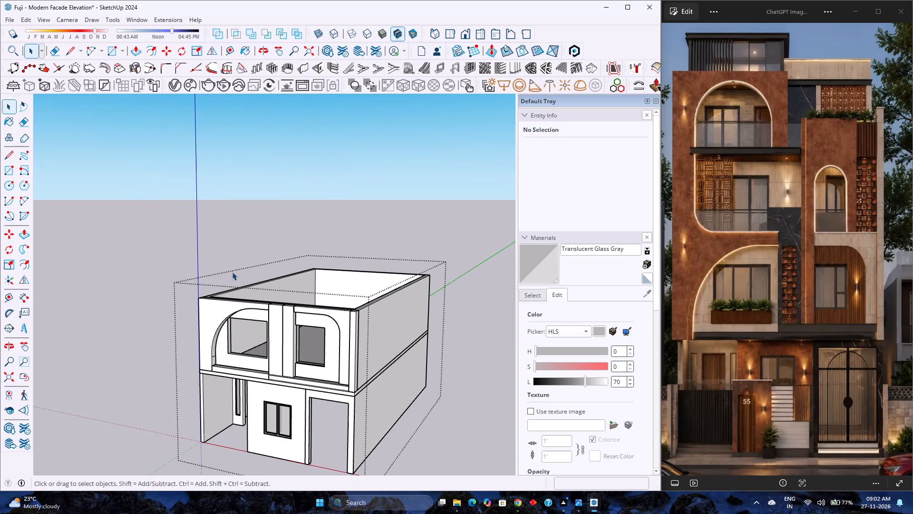
Examine the two-storey massing from street level and from above, checking the upper-floor front against the reference image.
scroll(233, 273, "down", 3)
scroll(233, 273, "up", 2)
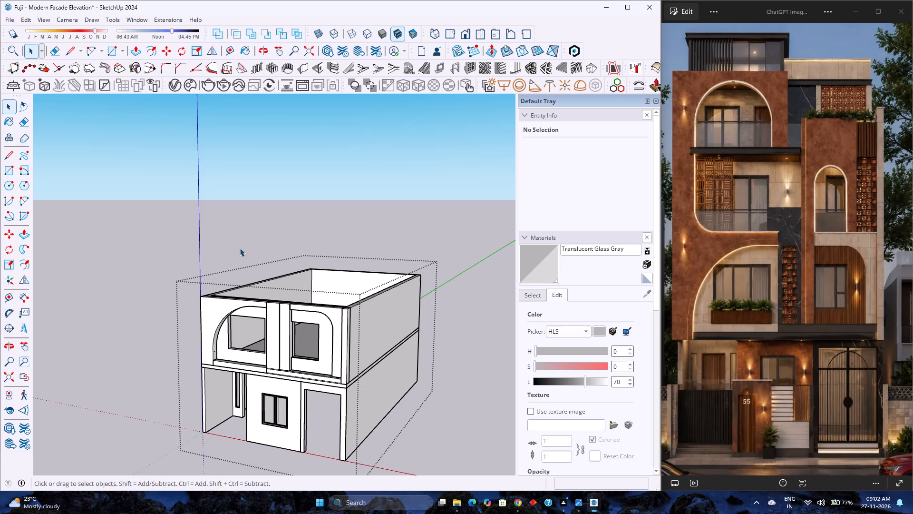
scroll(139, 315, "down", 6)
scroll(145, 388, "up", 3)
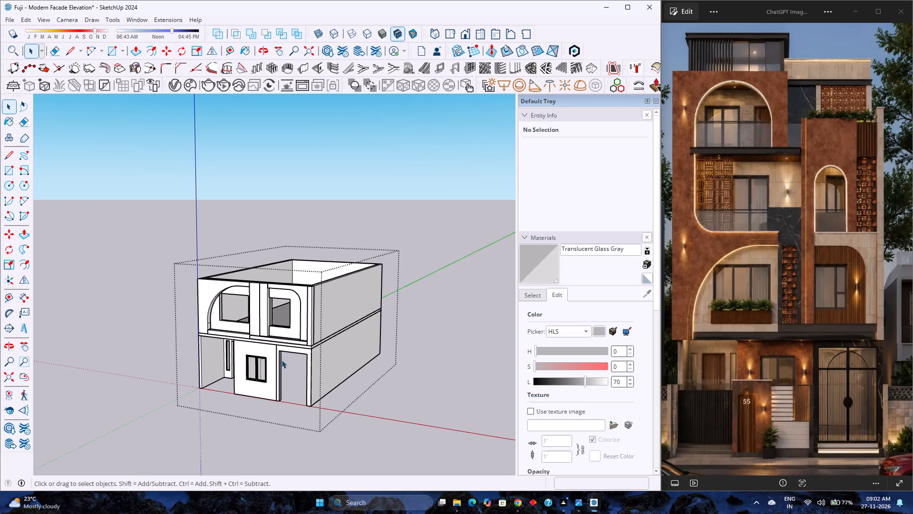
scroll(249, 386, "up", 4)
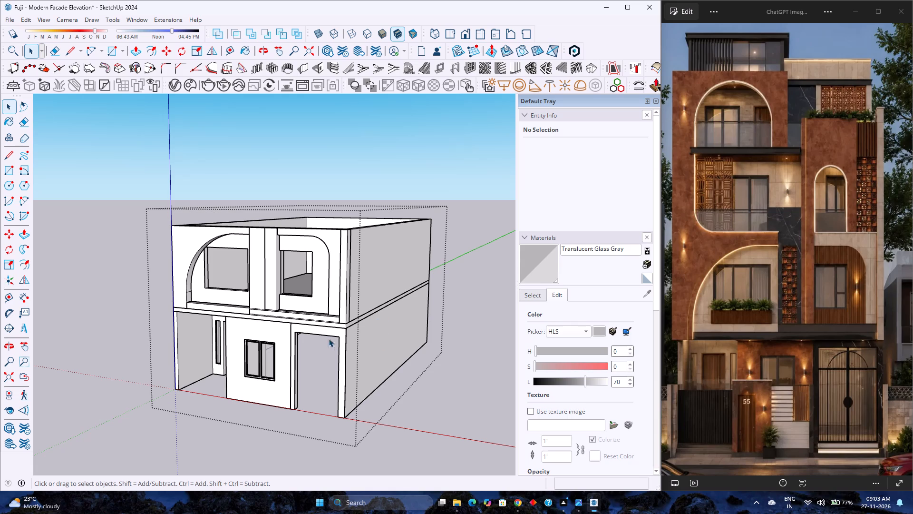
scroll(366, 323, "down", 3)
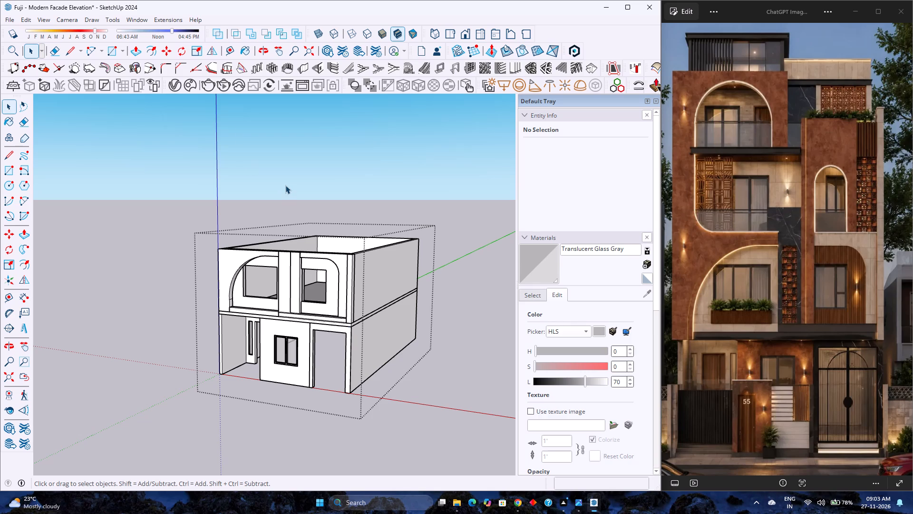
scroll(252, 154, "down", 4)
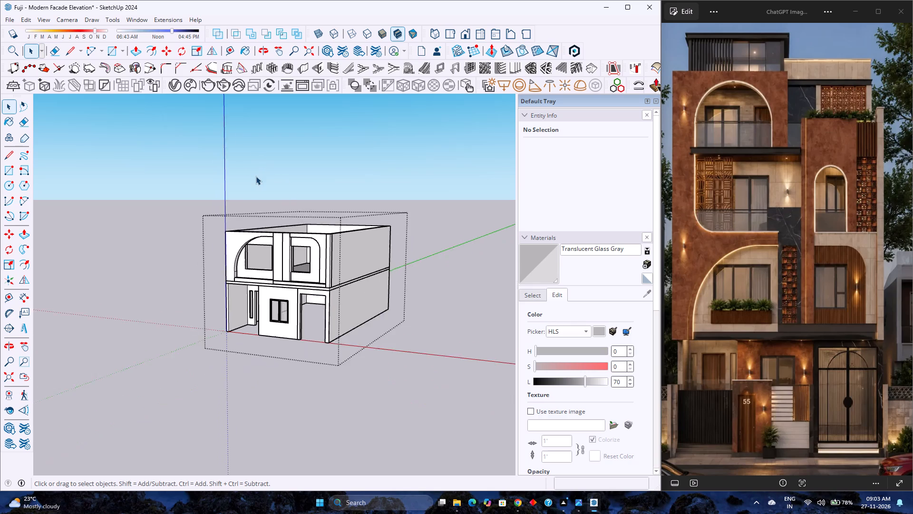
scroll(256, 176, "down", 2)
scroll(259, 175, "up", 6)
middle_click_drag(260, 180, 278, 267)
scroll(272, 242, "down", 6)
scroll(286, 262, "up", 4)
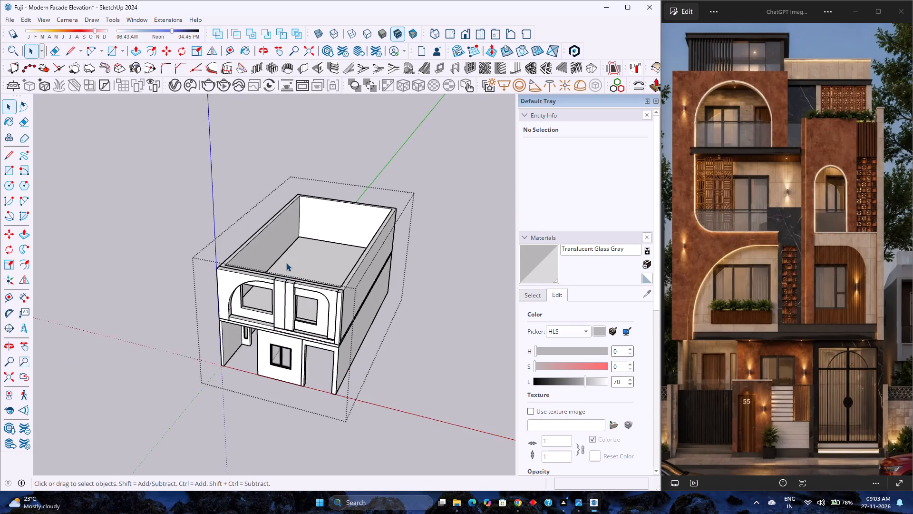
scroll(286, 263, "up", 7)
scroll(288, 251, "down", 6)
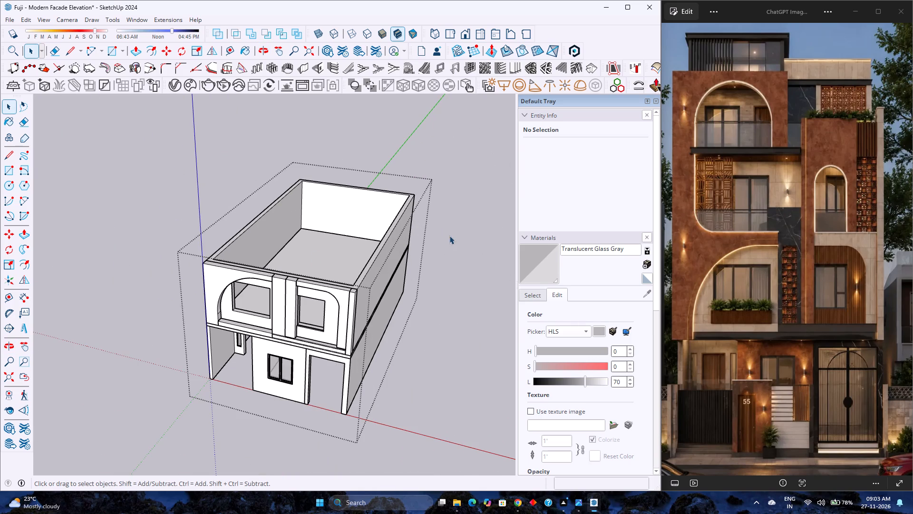
scroll(366, 255, "up", 5)
scroll(366, 255, "down", 5)
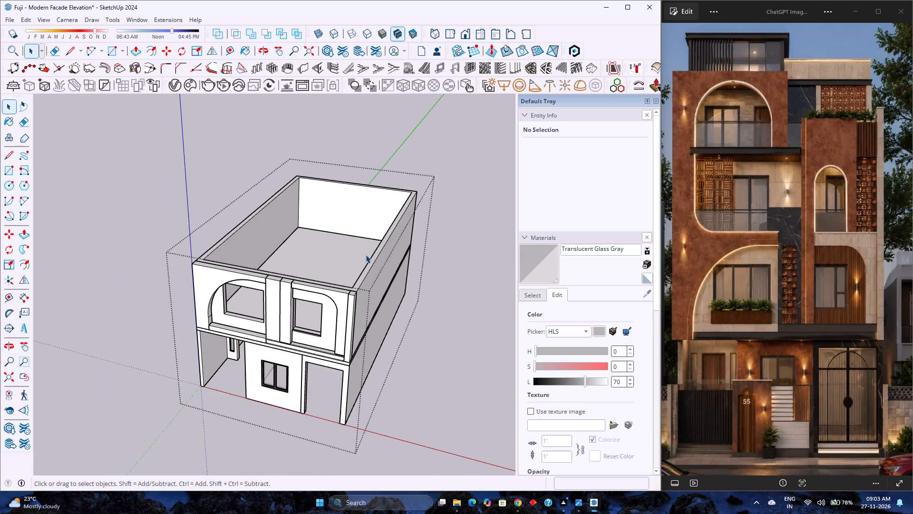
scroll(366, 254, "up", 5)
scroll(366, 254, "down", 5)
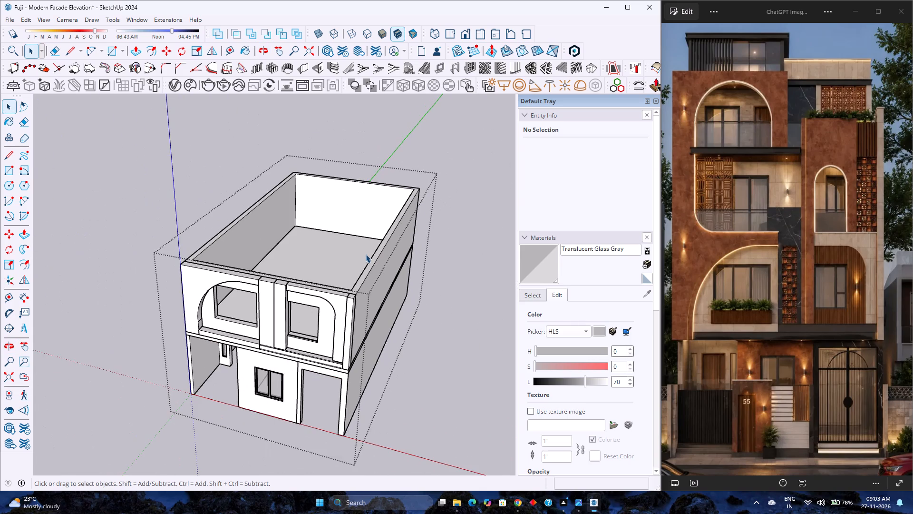
scroll(366, 254, "up", 6)
scroll(366, 254, "down", 6)
scroll(366, 254, "up", 5)
scroll(365, 254, "down", 5)
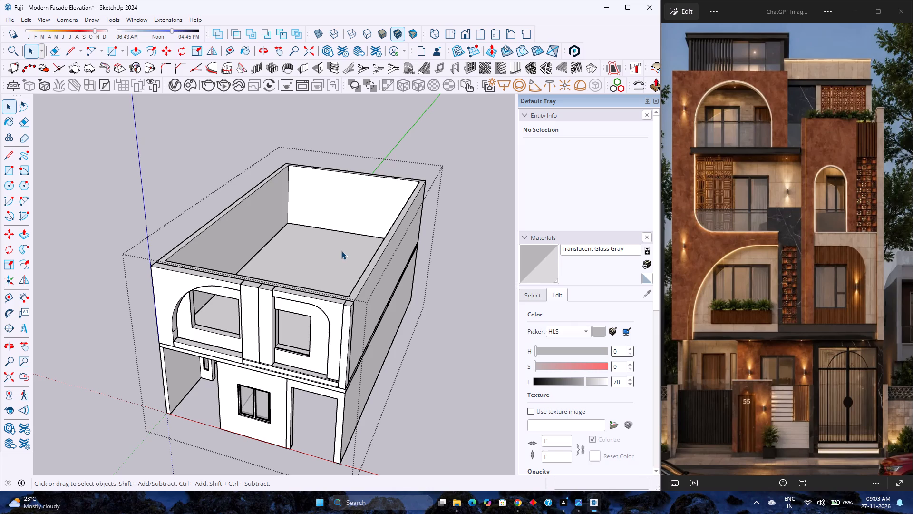
scroll(339, 250, "down", 5)
scroll(338, 250, "up", 4)
scroll(338, 250, "down", 4)
scroll(338, 250, "up", 5)
middle_click_drag(303, 263, 330, 255)
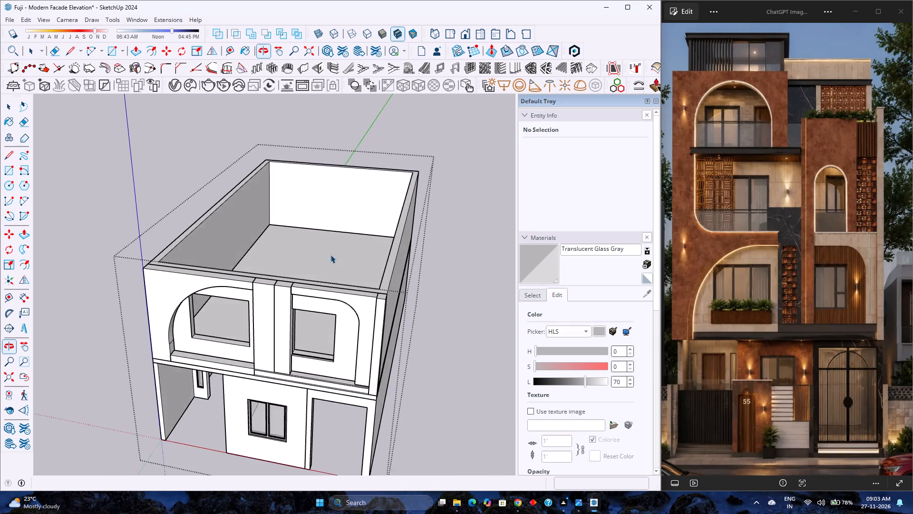
scroll(330, 255, "down", 4)
scroll(330, 255, "up", 5)
scroll(330, 255, "down", 6)
scroll(330, 255, "up", 5)
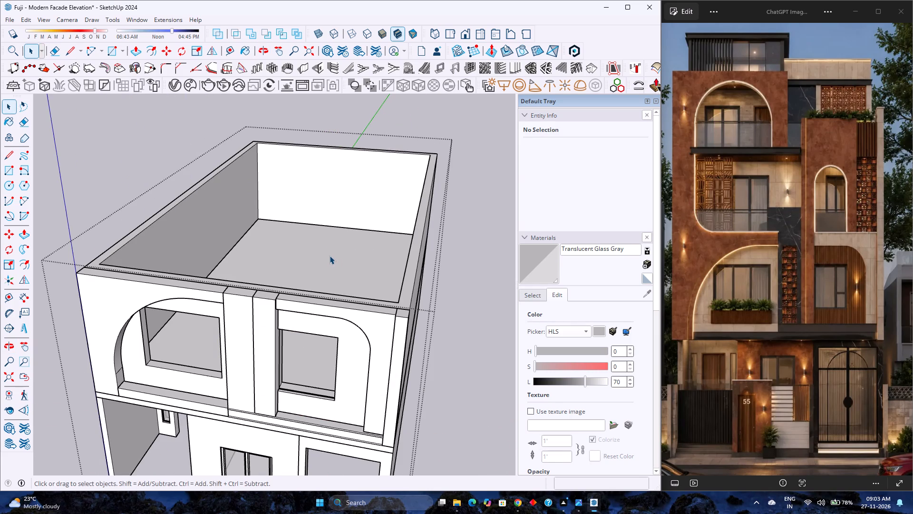
scroll(324, 112, "down", 4)
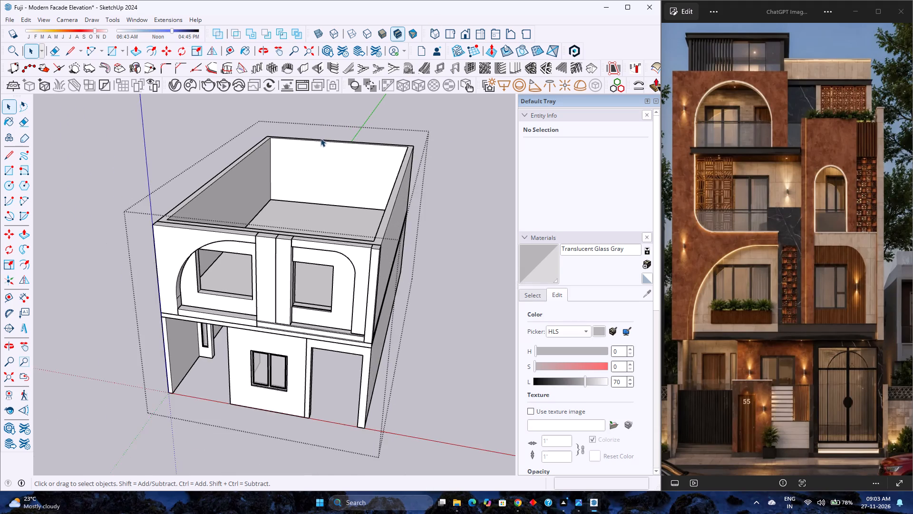
scroll(321, 139, "up", 4)
scroll(320, 139, "down", 11)
scroll(293, 122, "up", 5)
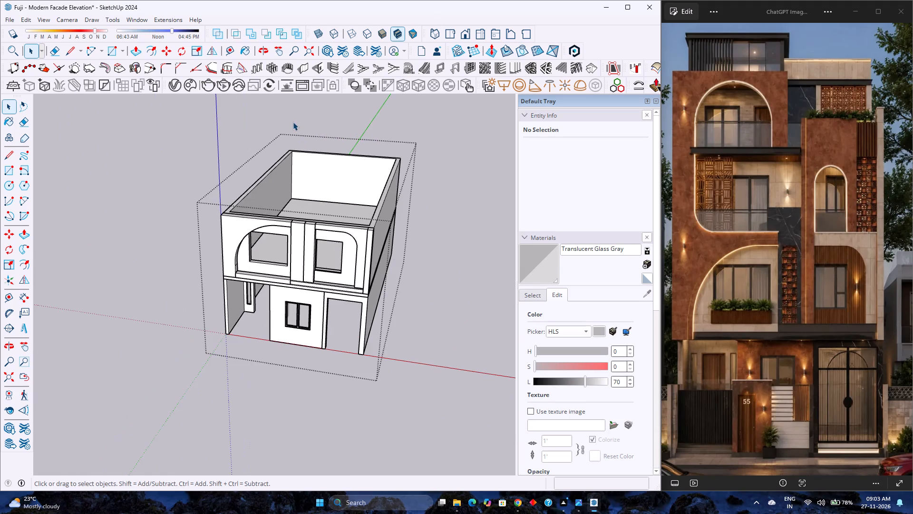
middle_click_drag(293, 122, 279, 197)
middle_click(279, 197)
scroll(270, 200, "down", 10)
scroll(247, 110, "up", 4)
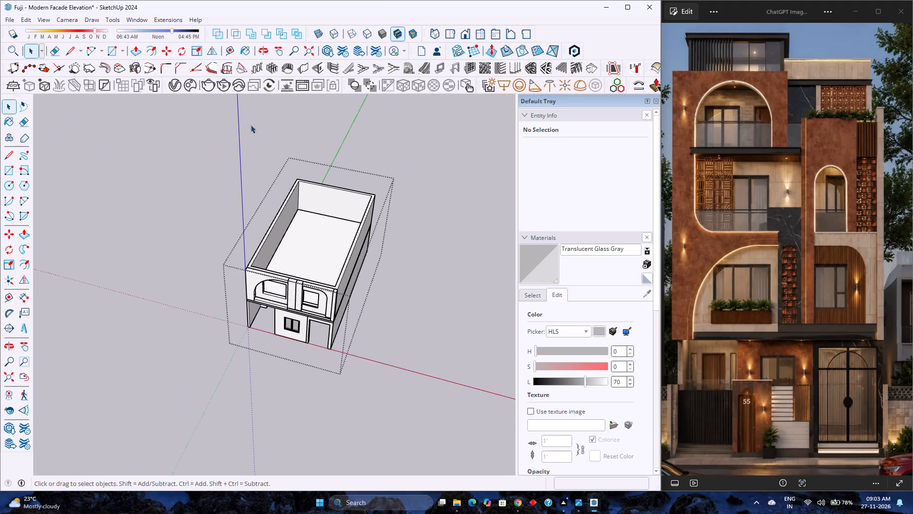
scroll(331, 191, "up", 4)
scroll(316, 207, "down", 3)
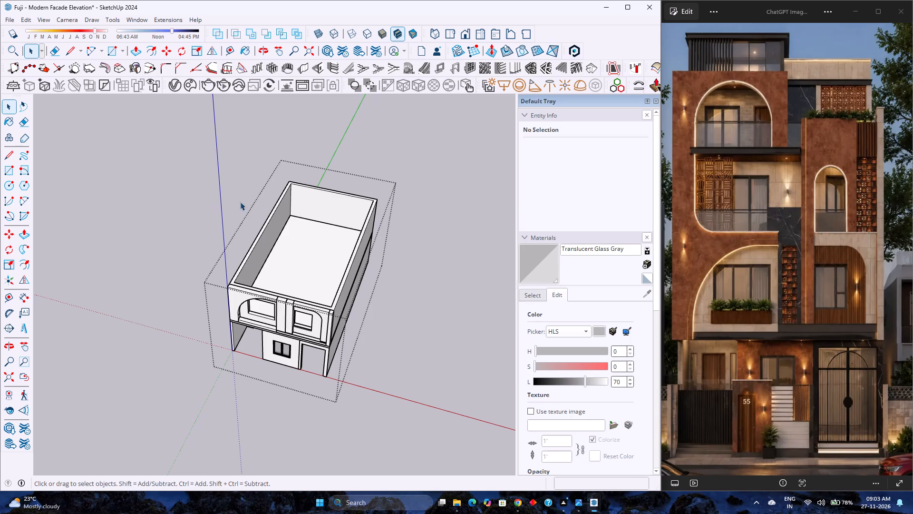
scroll(240, 202, "down", 5)
scroll(240, 202, "up", 5)
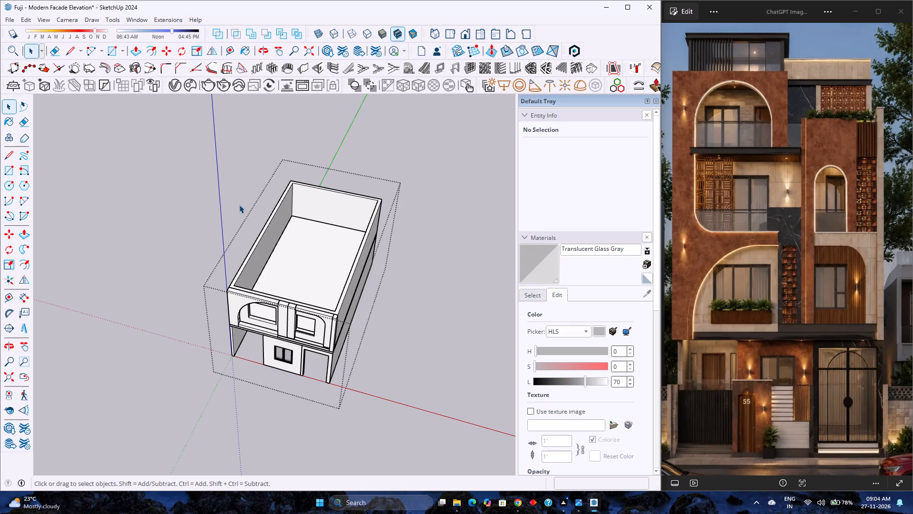
scroll(273, 230, "down", 4)
scroll(273, 230, "up", 5)
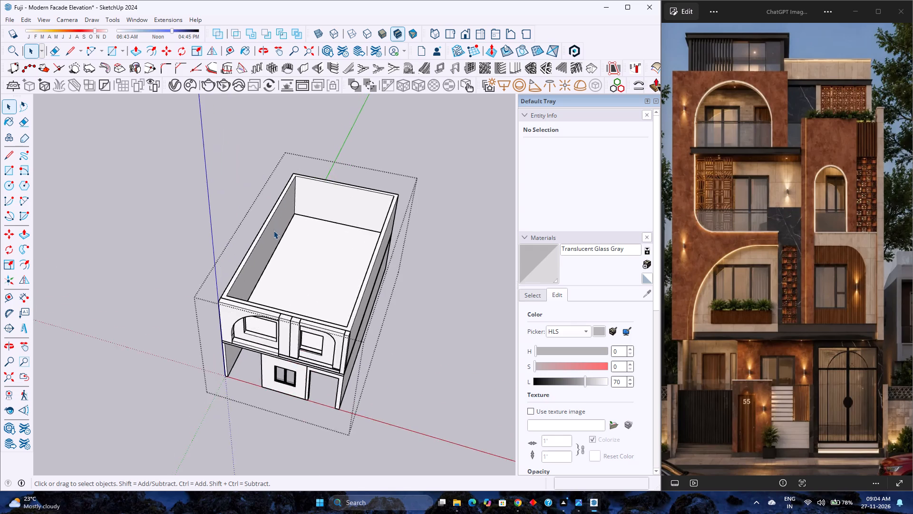
scroll(277, 239, "up", 3)
scroll(277, 239, "down", 4)
Cut the upper-floor arched facade group and paste it inside the upper-floor wall group at the wall's lower front corner.
left_click(402, 267)
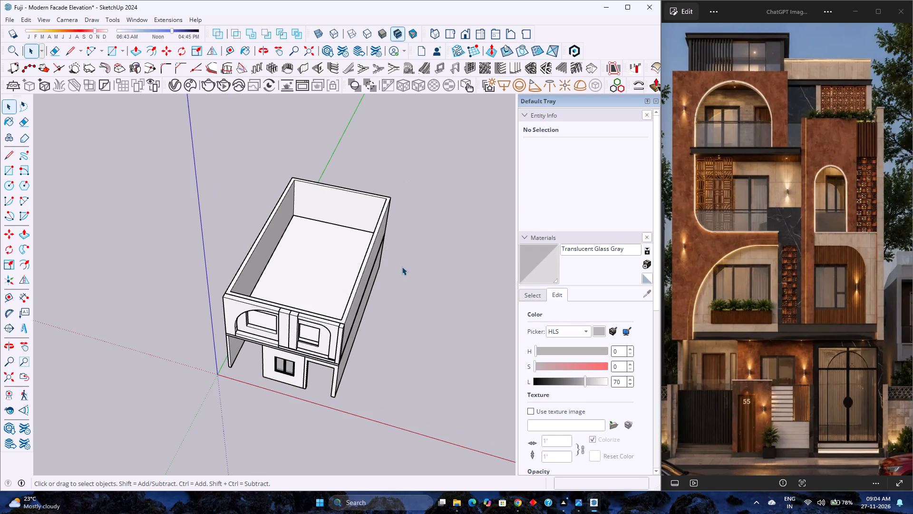
double_click(369, 268)
left_click(369, 267)
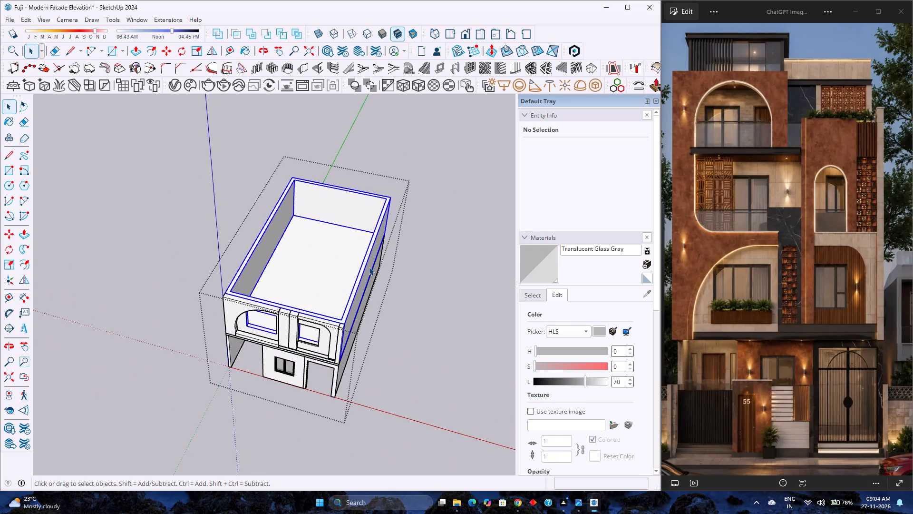
scroll(368, 267, "up", 4)
left_click(250, 347)
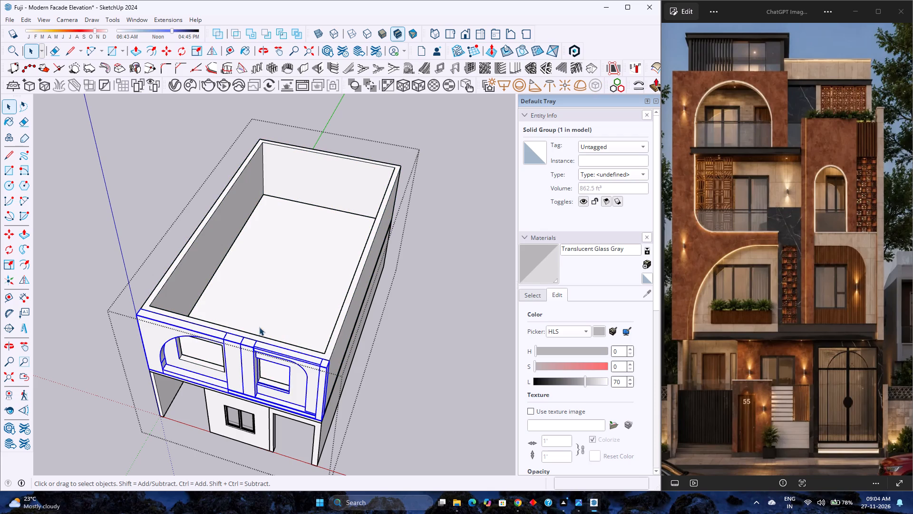
scroll(236, 369, "up", 5)
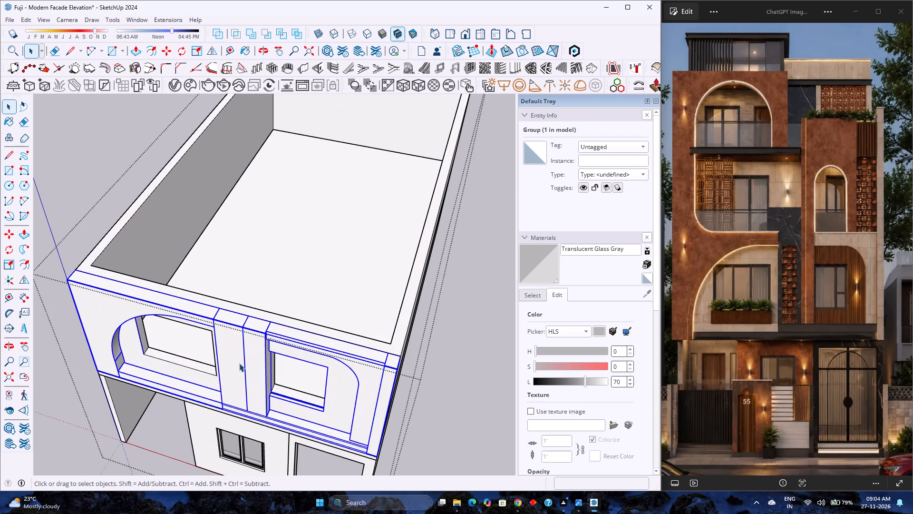
key("ctrl+x")
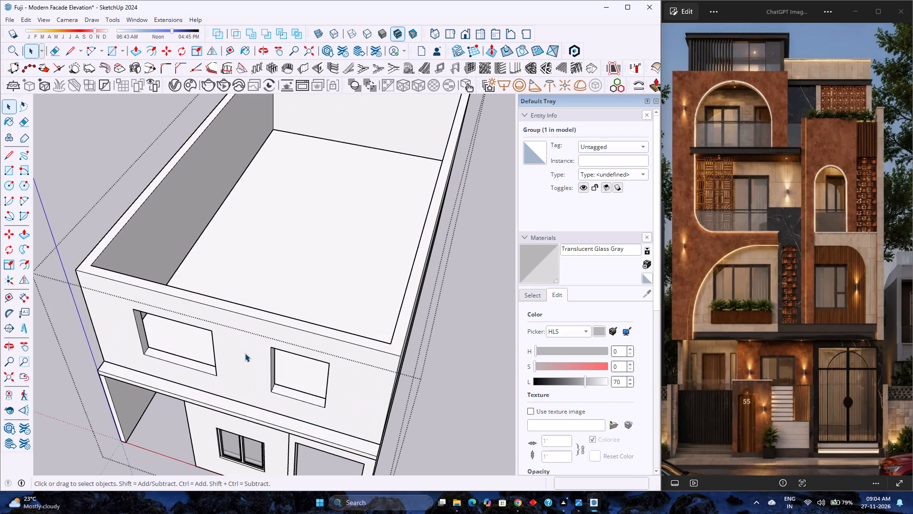
double_click(245, 353)
key("ctrl+v")
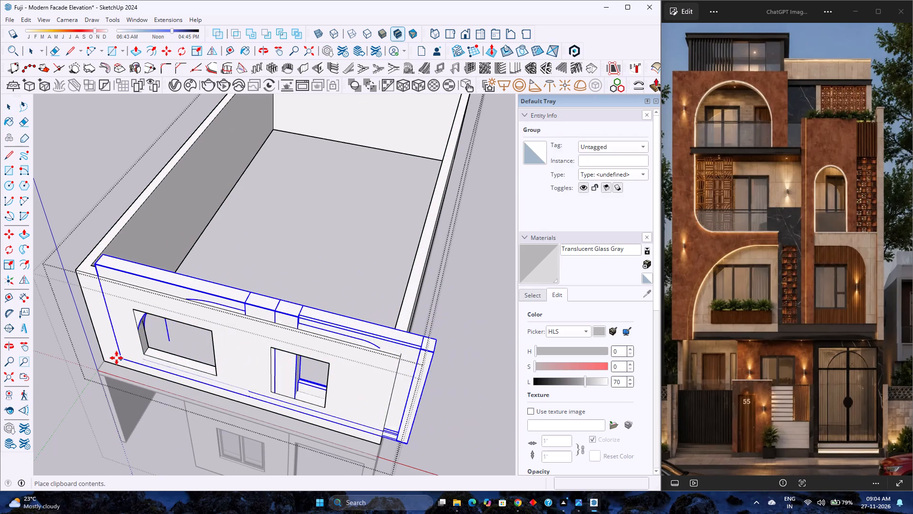
left_click(102, 364)
Move the pasted facade group forward 1' 1/2" so its back corner meets the wall's front corner, and close the wall group.
scroll(104, 360, "up", 3)
middle_click_drag(135, 354, 130, 356)
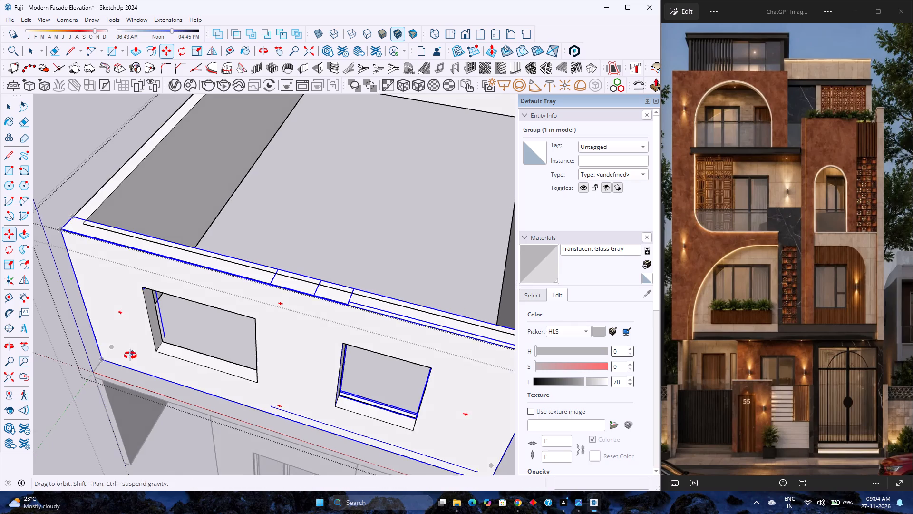
middle_click_drag(130, 356, 115, 324)
scroll(115, 323, "down", 3)
middle_click_drag(338, 419, 230, 400)
scroll(268, 421, "up", 4)
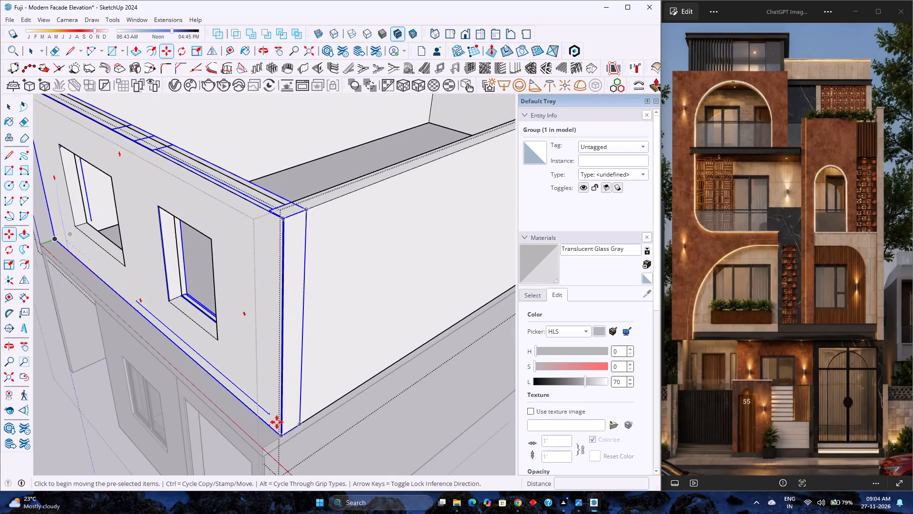
left_click(301, 425)
left_click(282, 433)
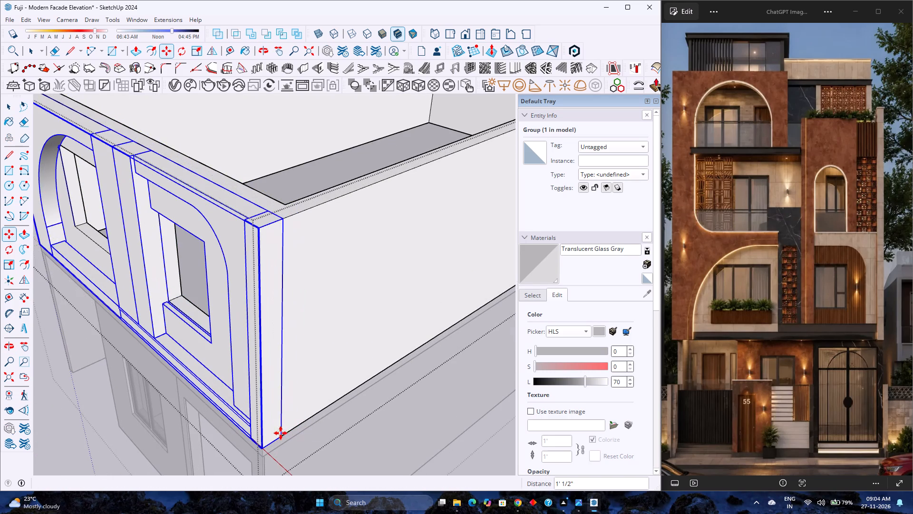
scroll(272, 386, "down", 3)
key("space")
scroll(271, 385, "down", 5)
key("Escape")
scroll(250, 325, "up", 3)
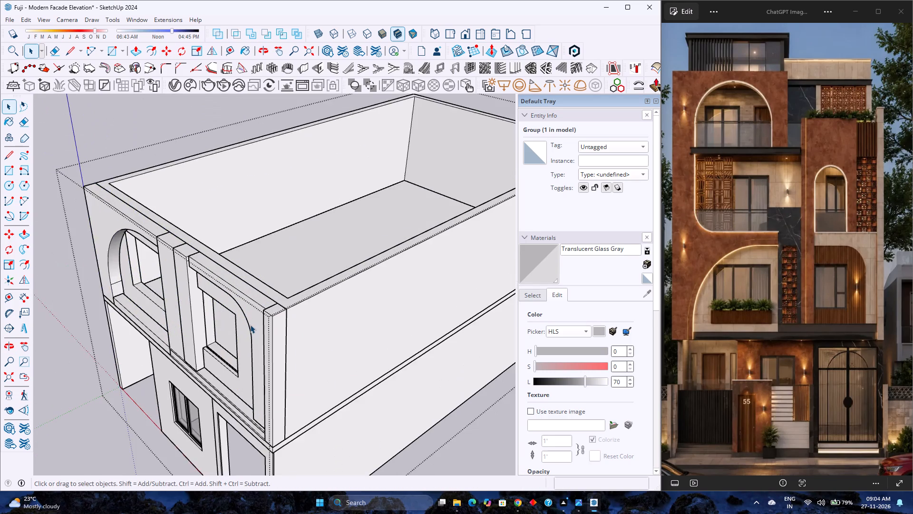
scroll(250, 322, "down", 5)
scroll(301, 118, "down", 4)
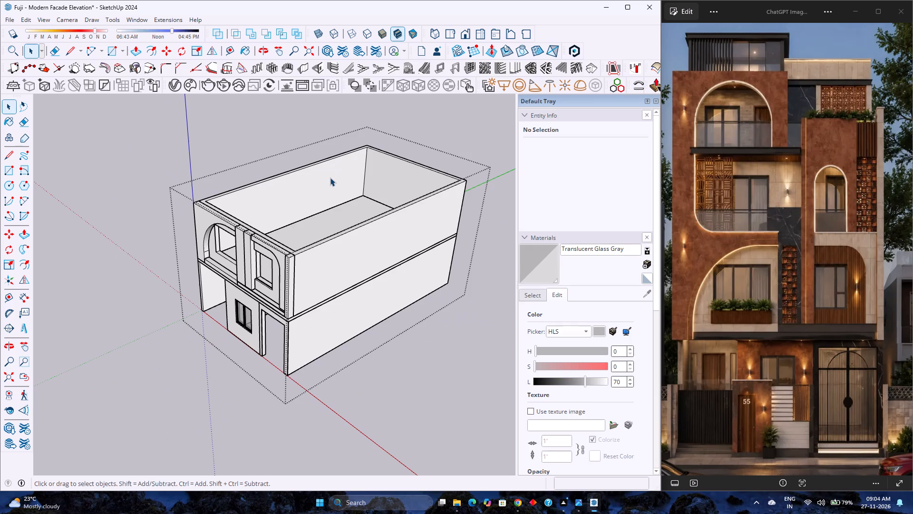
Examine how the repositioned facade meets the upper-floor walls, checking the corner, central pillars and ledges from above and in front.
middle_click_drag(329, 170, 326, 237)
scroll(250, 265, "up", 6)
middle_click_drag(250, 266, 412, 316)
scroll(439, 332, "up", 12)
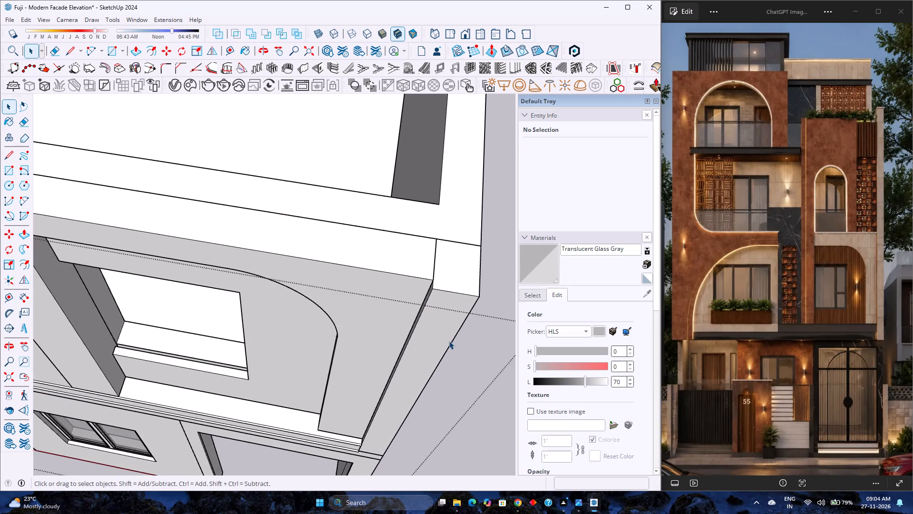
middle_click(447, 341)
middle_click_drag(445, 339, 344, 283)
middle_click(344, 283)
scroll(341, 281, "down", 16)
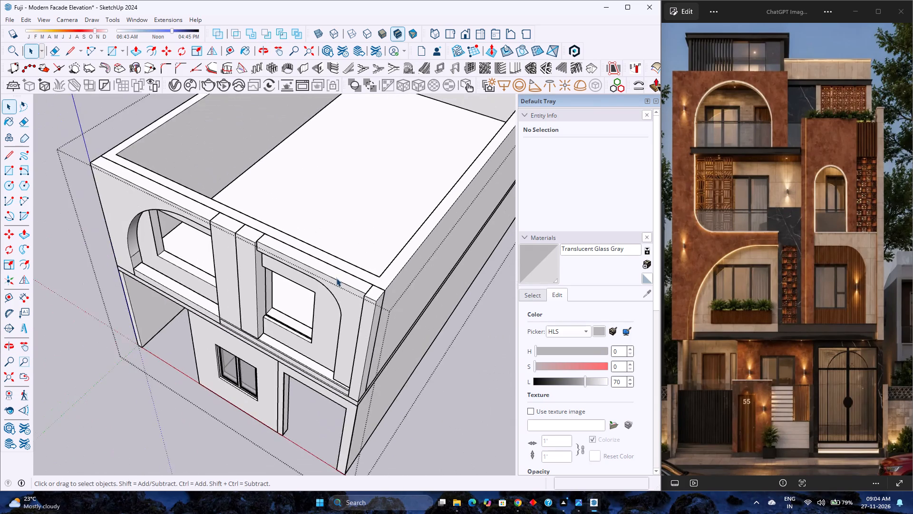
scroll(336, 278, "down", 4)
scroll(248, 261, "up", 4)
scroll(248, 261, "down", 5)
scroll(267, 299, "up", 3)
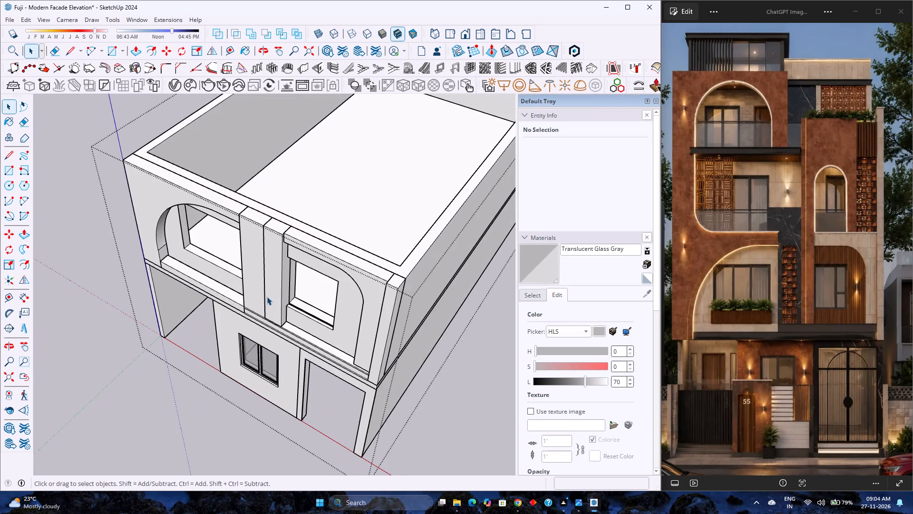
scroll(267, 297, "up", 4)
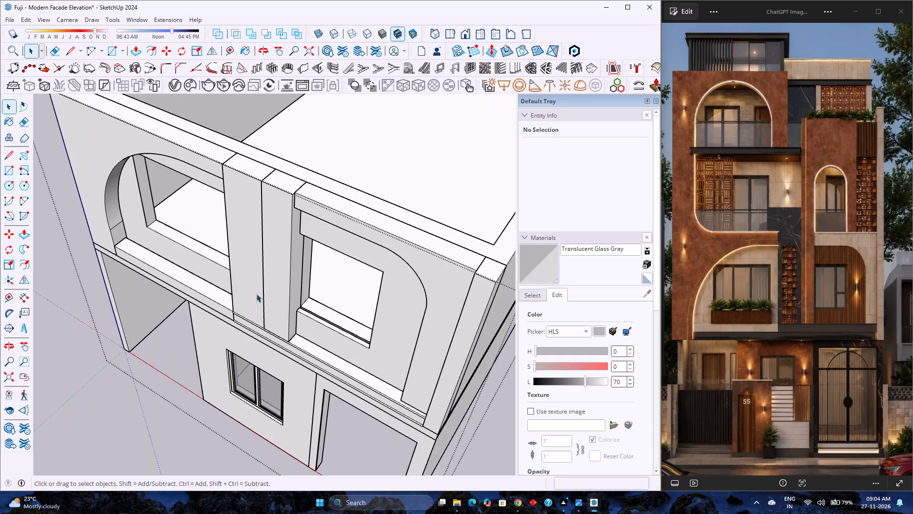
scroll(111, 267, "down", 3)
middle_click_drag(107, 268, 250, 177)
scroll(251, 233, "up", 5)
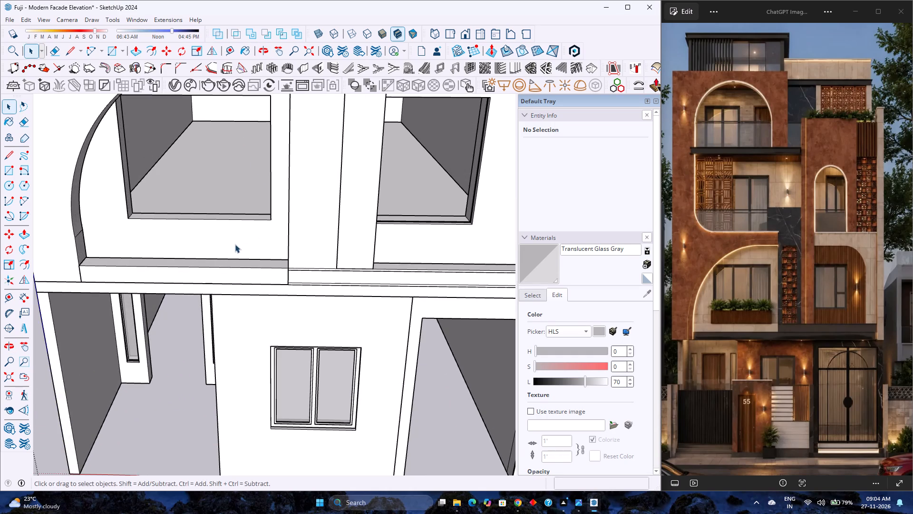
Inside the upper-floor facade group, draw a vertical rectangle about 5' 10 11/16" by 1' 9" from the arched bay window's lower corner to the ledge.
scroll(225, 258, "up", 1)
middle_click_drag(228, 257, 306, 204)
scroll(228, 236, "up", 4)
scroll(228, 236, "down", 9)
double_click(226, 237)
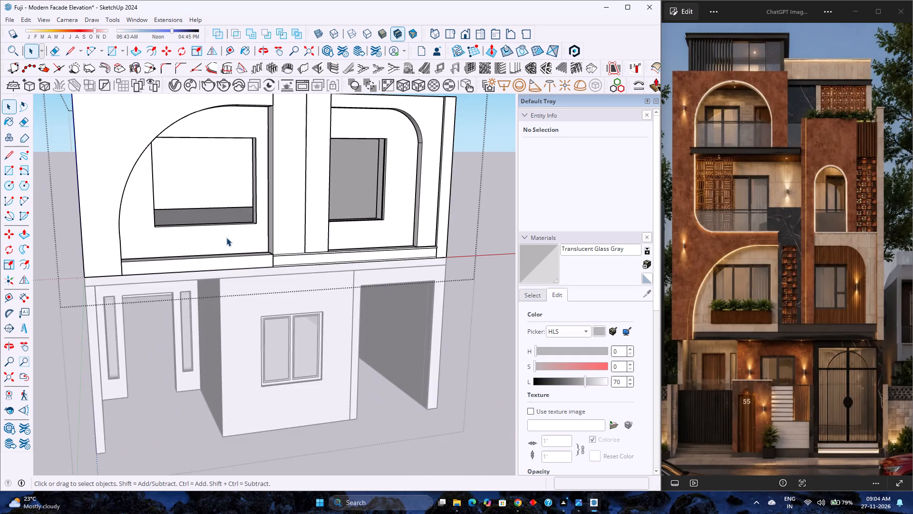
scroll(226, 237, "up", 4)
left_click(226, 237)
scroll(226, 238, "down", 3)
middle_click_drag(226, 238, 234, 262)
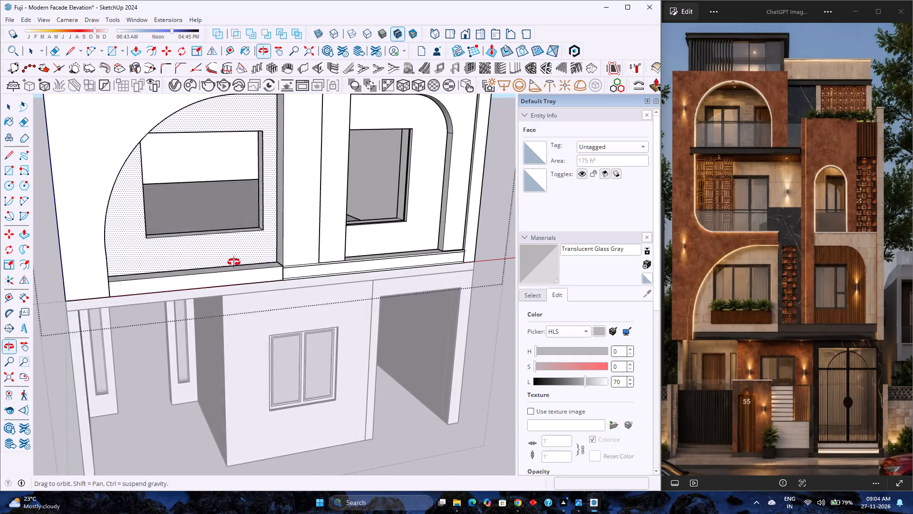
middle_click_drag(234, 262, 238, 310)
left_click(236, 296)
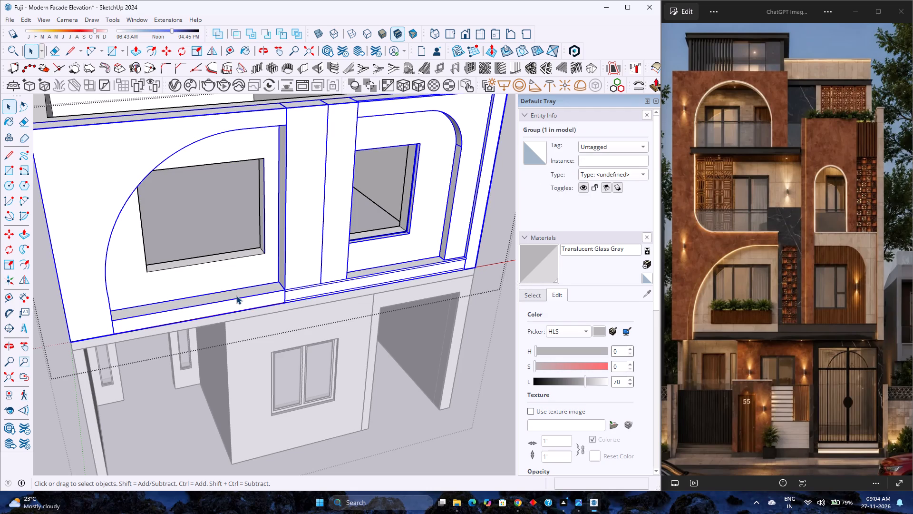
double_click(236, 296)
left_click(236, 296)
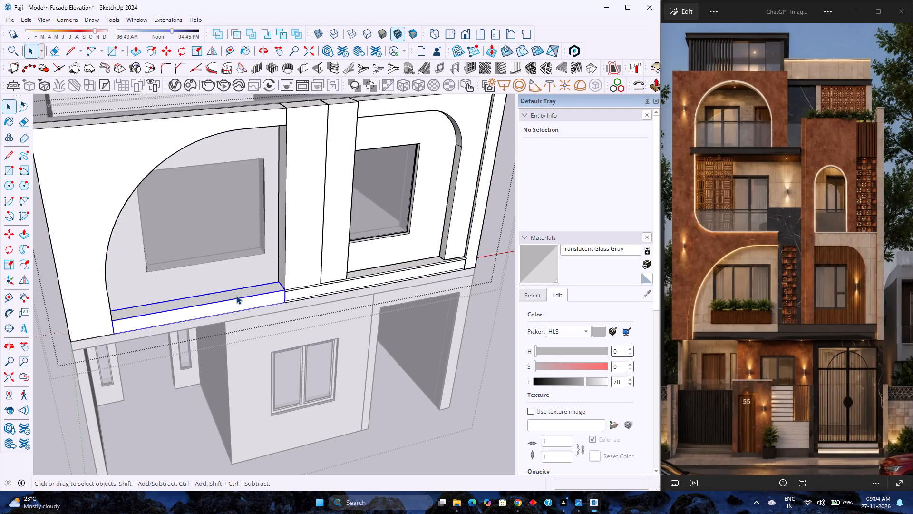
left_click(109, 55)
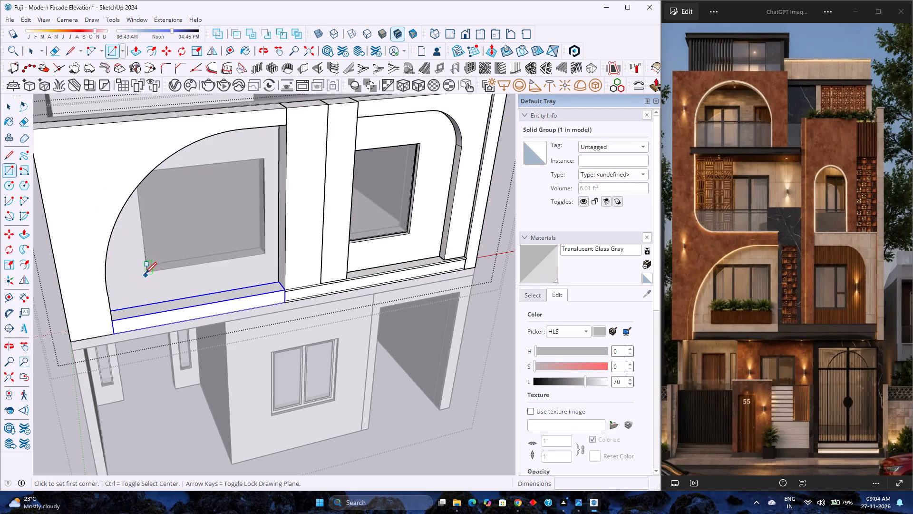
left_click(146, 272)
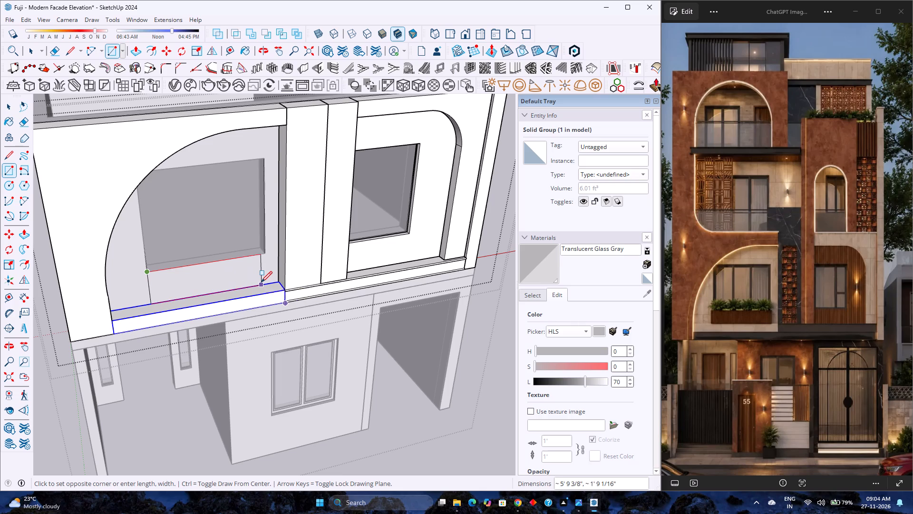
key("Right")
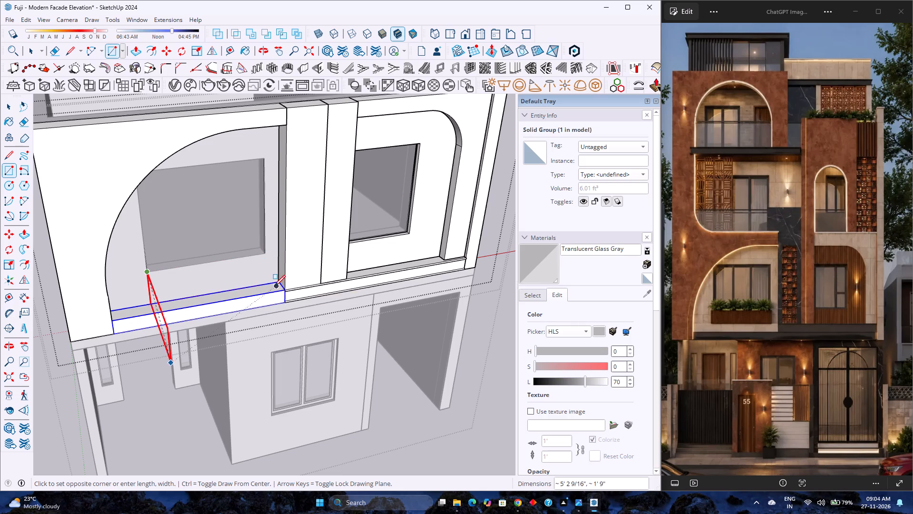
key("Left")
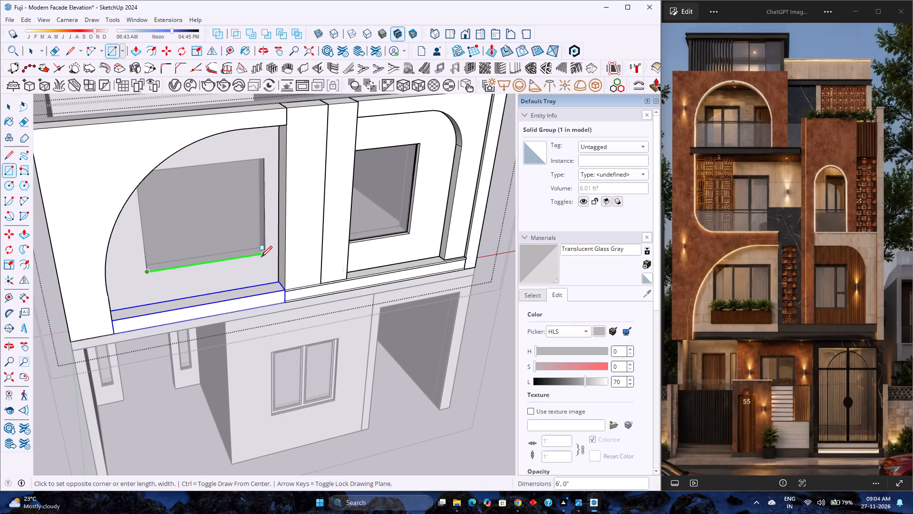
left_click(263, 284)
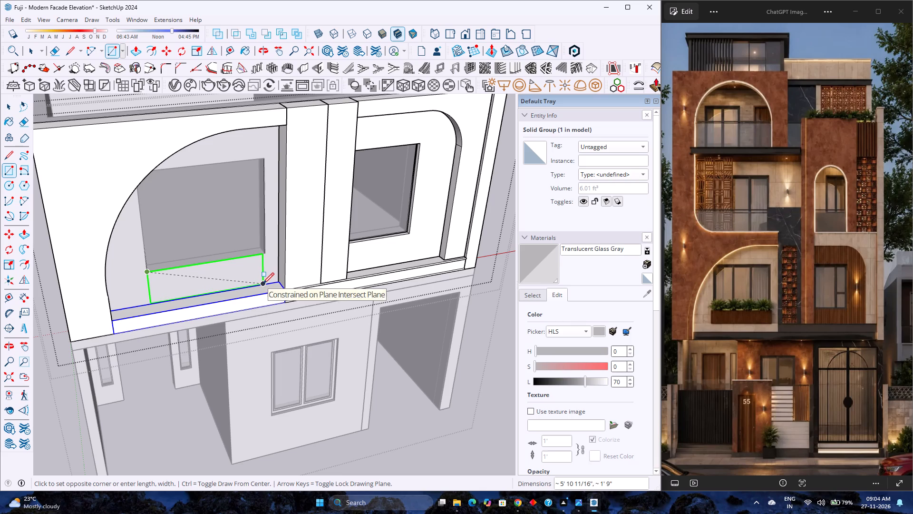
Make the rectangle's face and edges below the arched bay window into a group.
key("space")
double_click(245, 266)
right_click(245, 266)
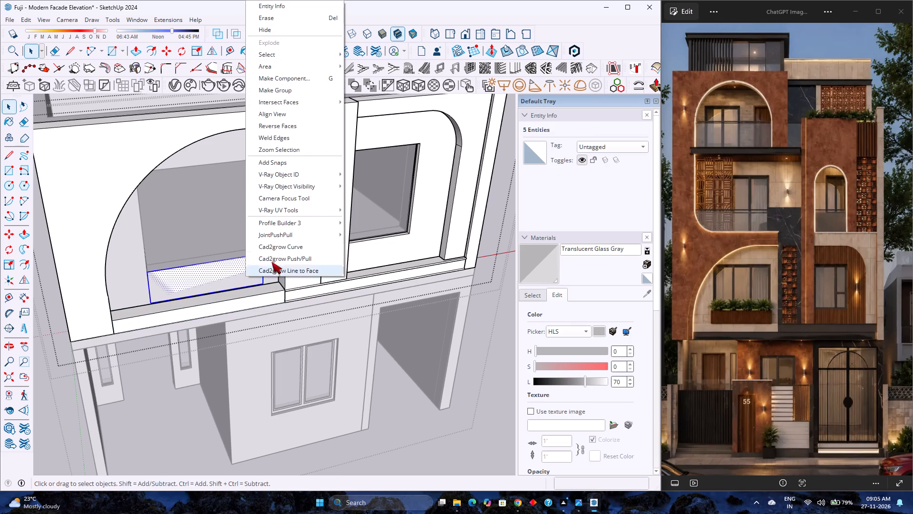
left_click(314, 86)
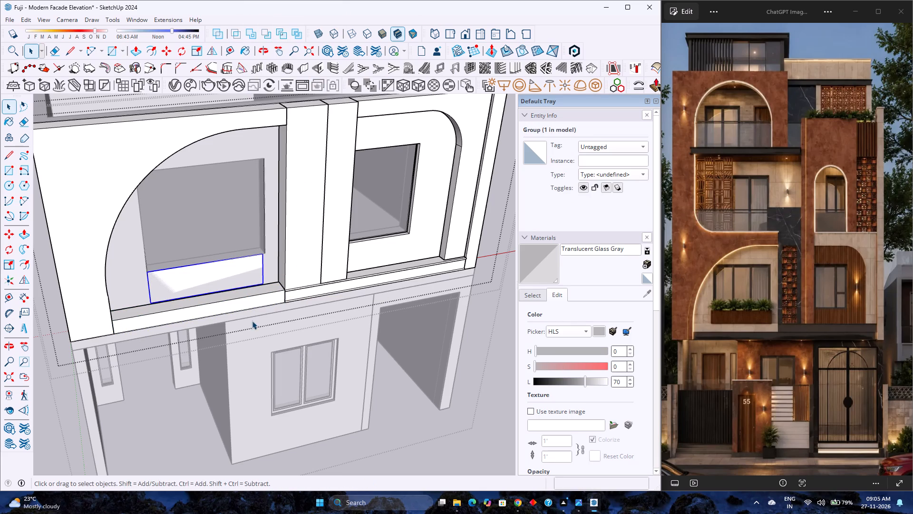
Cut the rectangle group, paste it into the upper-floor wall group, and snap its upper corner to the window opening's lower corner.
key("ctrl+x")
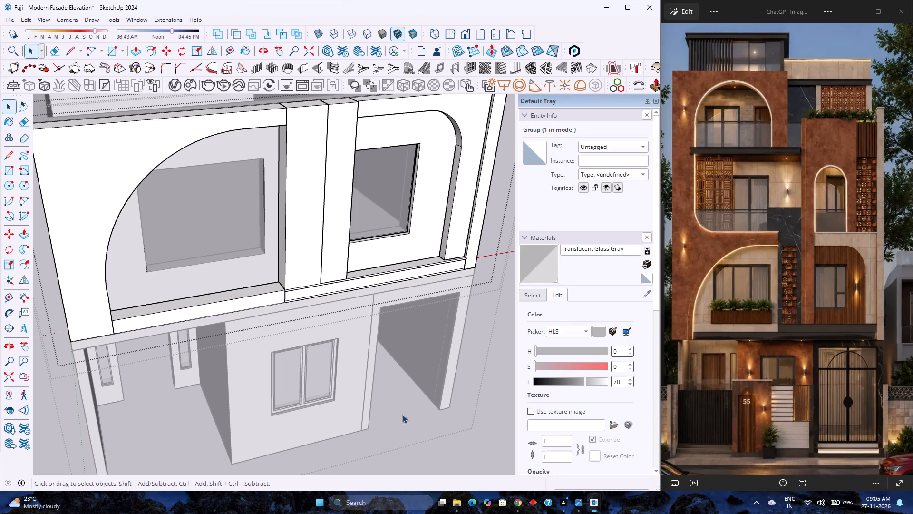
left_click(402, 414)
key("ctrl+v")
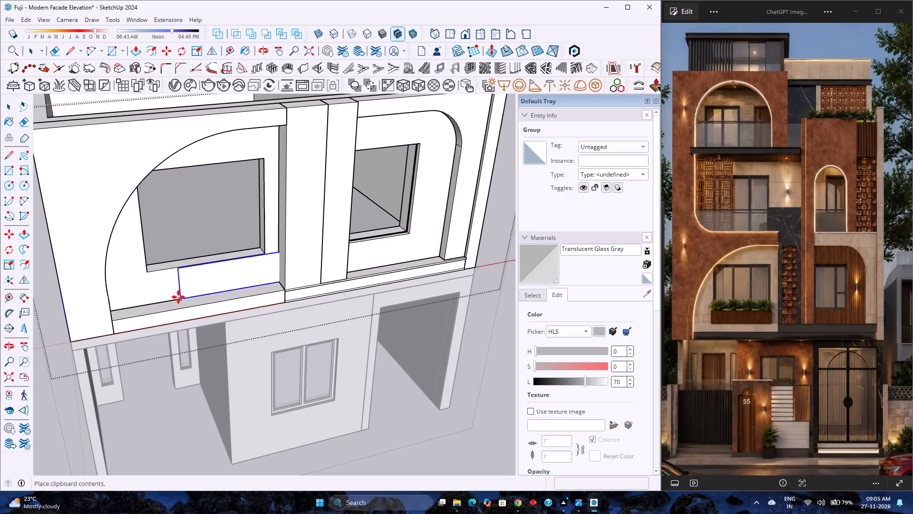
left_click(151, 304)
scroll(138, 277, "up", 13)
left_click(160, 273)
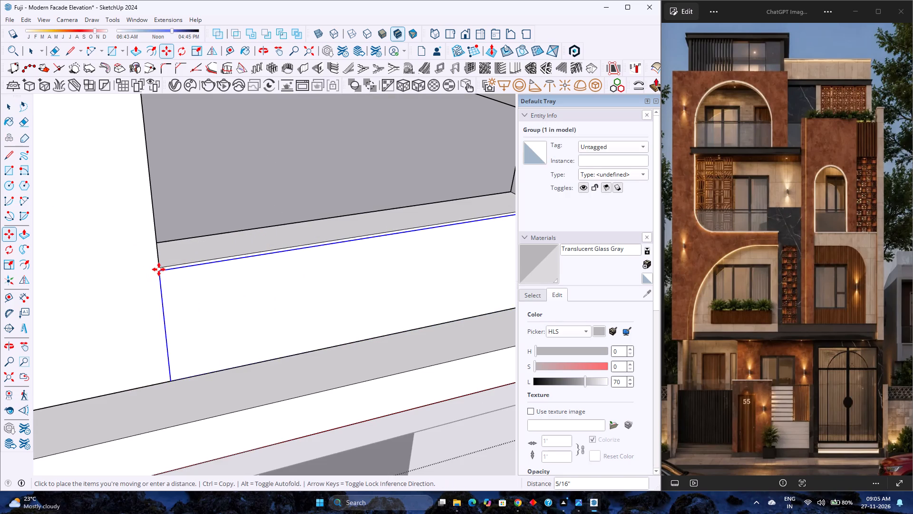
left_click(159, 267)
scroll(180, 276, "up", 3)
scroll(180, 277, "down", 7)
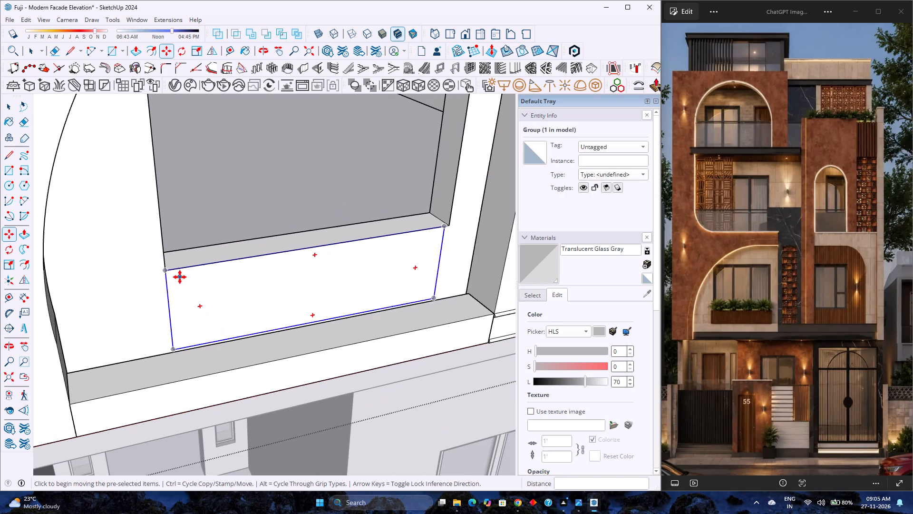
key("space")
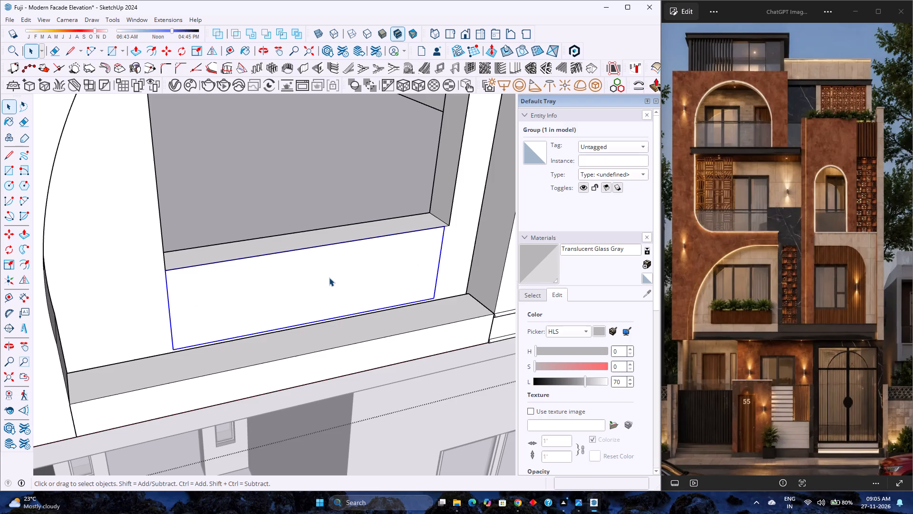
Extrude the rectangle 1' forward over the ledge to form the planter box.
double_click(329, 277)
key("p")
left_click(329, 278)
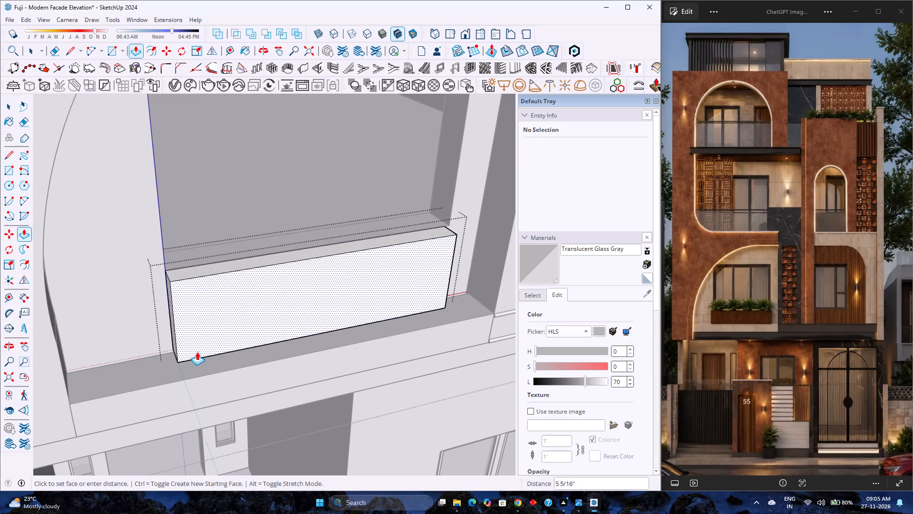
left_click(168, 387)
Extend the planter box's end face about 1 5/16" to line up with the window opening's far edge.
middle_click_drag(371, 353, 364, 351)
middle_click_drag(364, 351, 167, 343)
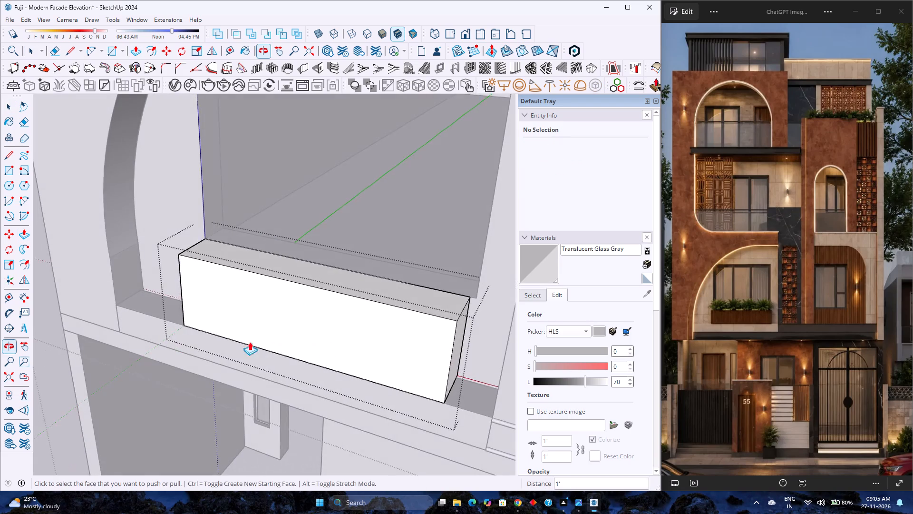
scroll(327, 344, "up", 4)
scroll(327, 344, "down", 1)
scroll(327, 345, "up", 1, "shift")
middle_click_drag(321, 345, 237, 252, "shift")
left_click(437, 258)
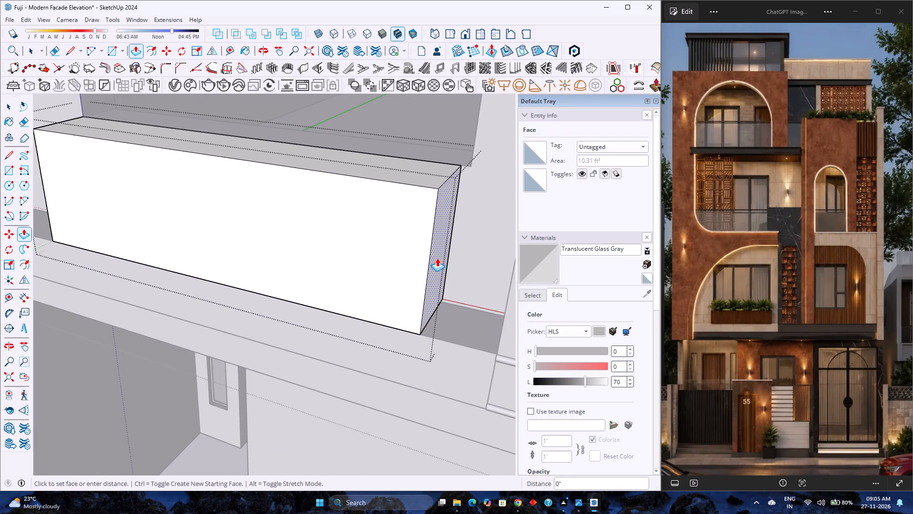
left_click(467, 166)
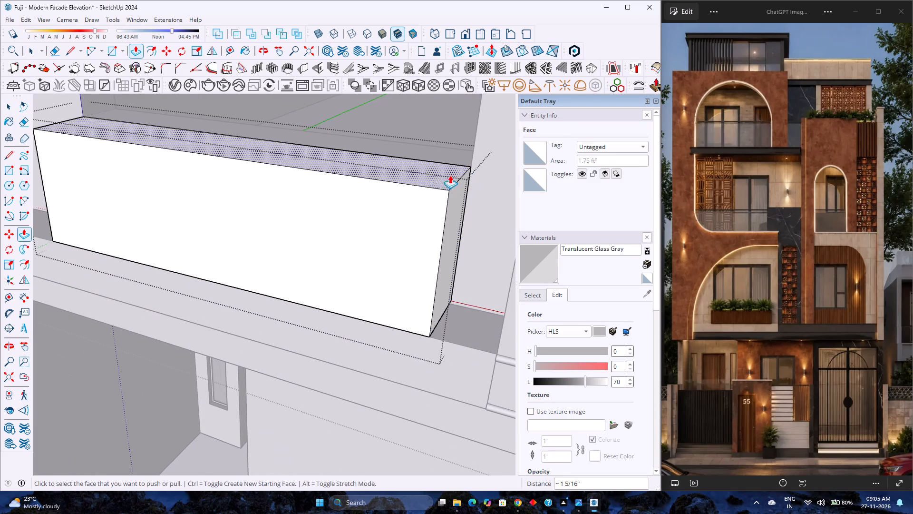
Lower the planter box's top face by 9".
left_click(370, 170)
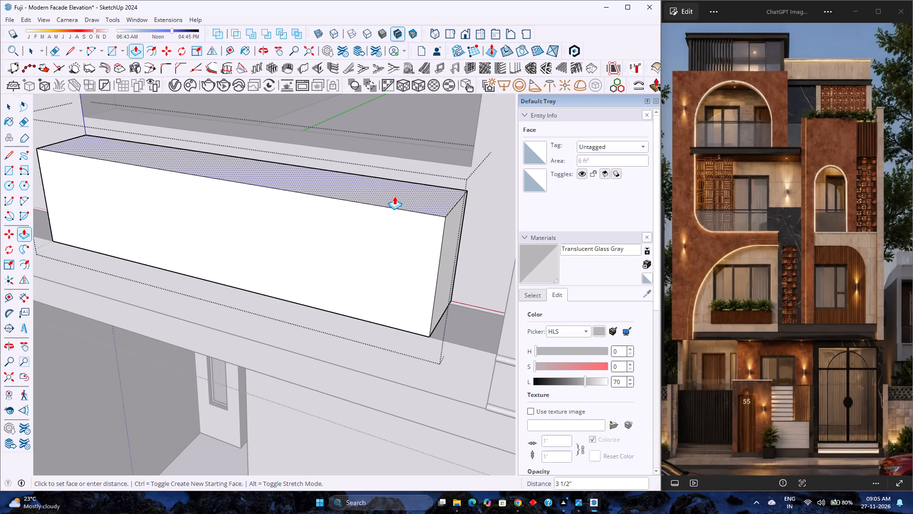
scroll(394, 196, "down", 9)
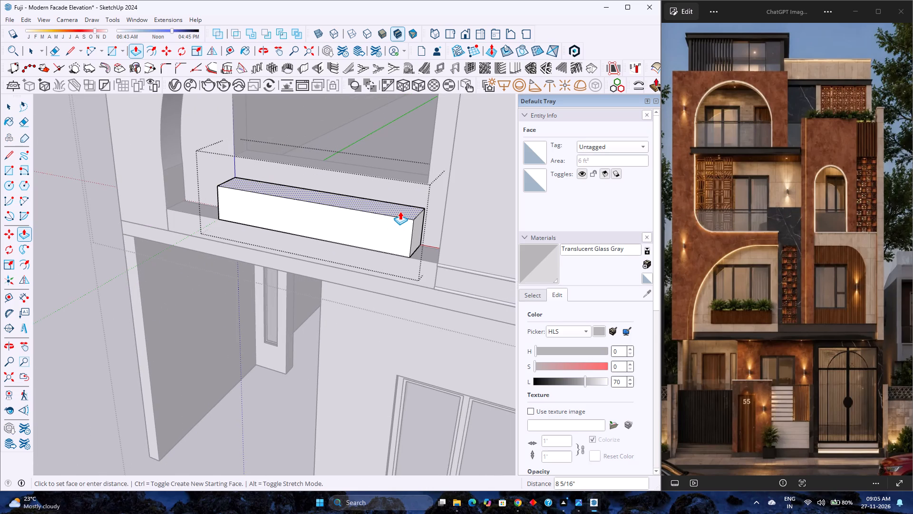
key("9")
key("Return")
Raise the planter box's top face by 3" and close the box group.
scroll(398, 210, "down", 4)
middle_click_drag(330, 214, 372, 185)
middle_click(373, 185)
scroll(372, 183, "down", 5)
middle_click_drag(359, 162, 316, 246, "shift")
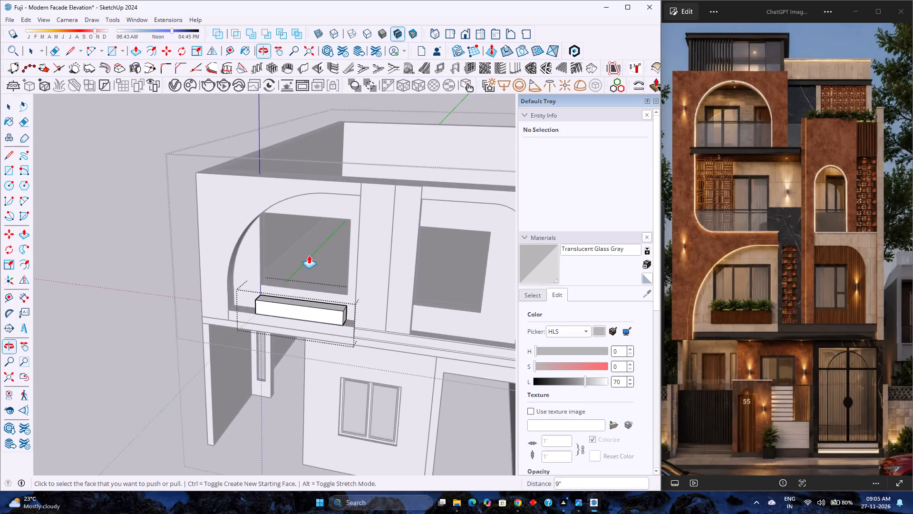
middle_click_drag(261, 271, 319, 221)
middle_click(319, 221)
key("space")
scroll(397, 269, "up", 3)
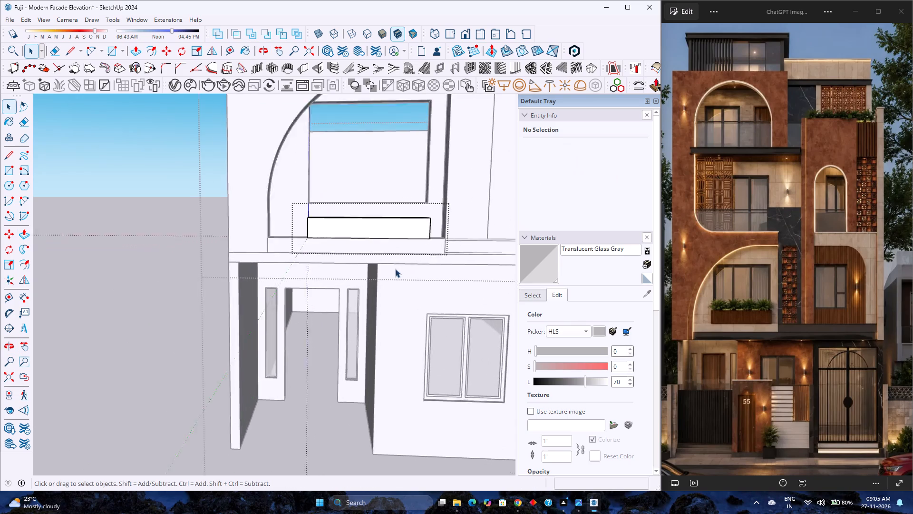
scroll(395, 269, "up", 5)
middle_click_drag(389, 248, 288, 334)
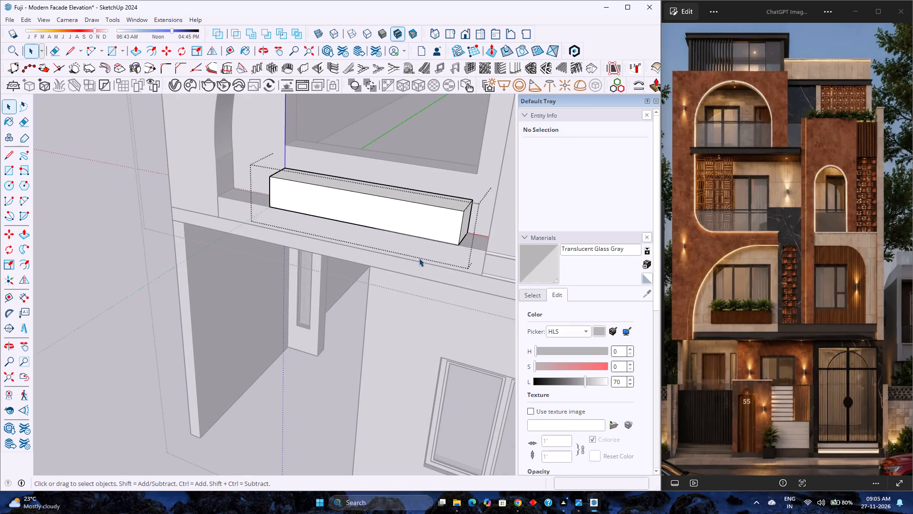
key("p")
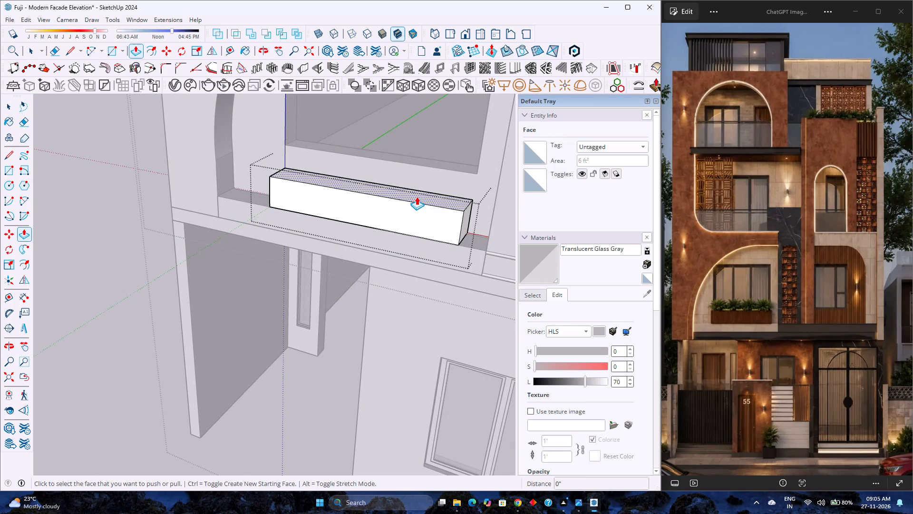
left_click(417, 197)
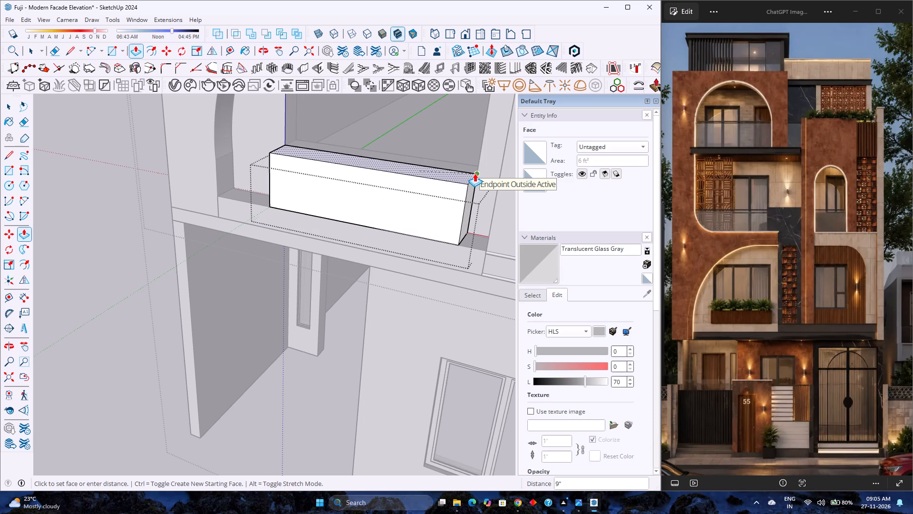
key("3")
key("Return")
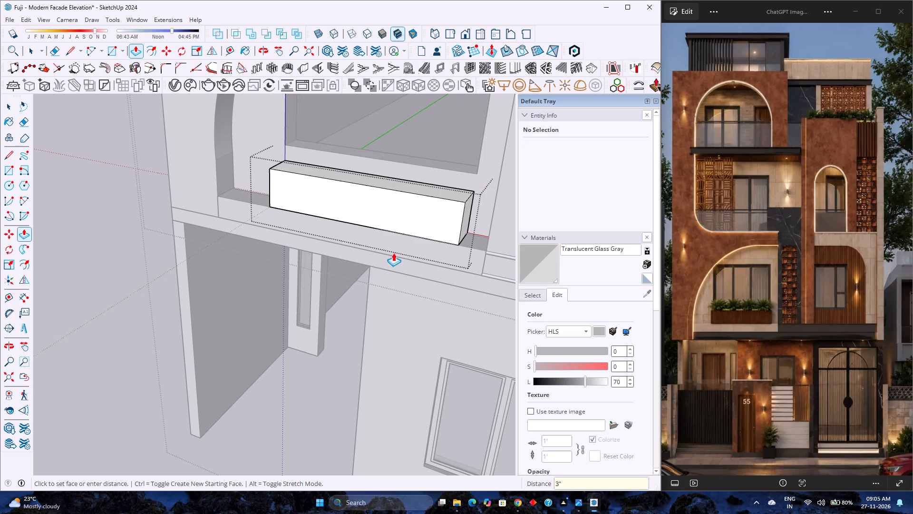
key("space")
scroll(393, 252, "down", 10)
left_click(215, 287)
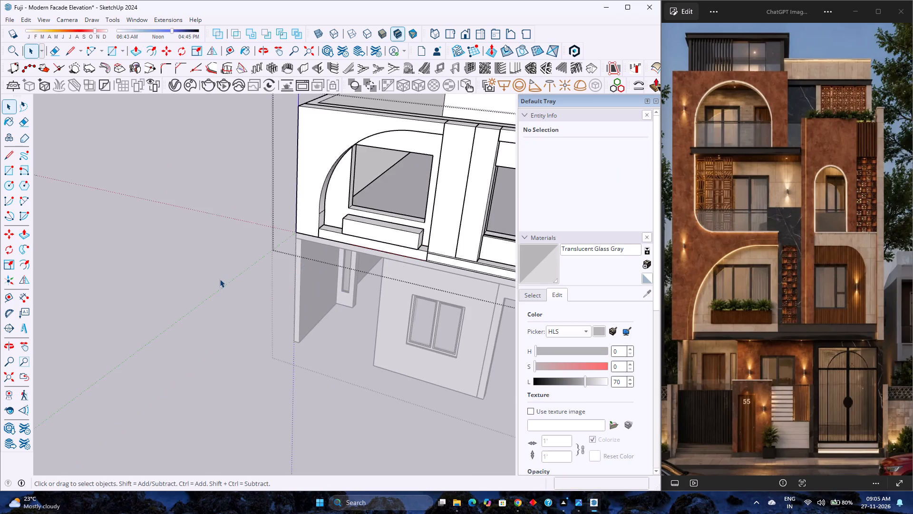
Examine the planter box's size and placement in the arched bay from above and in front, against the reference image.
scroll(222, 268, "down", 4)
middle_click_drag(311, 236, 264, 331, "shift")
middle_click_drag(256, 340, 395, 310)
middle_click(395, 310)
scroll(398, 306, "up", 4)
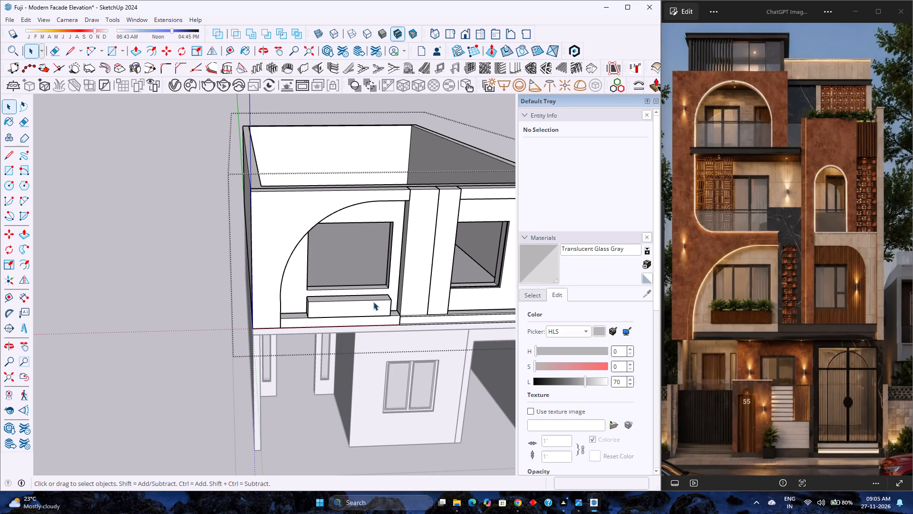
scroll(401, 260, "down", 4)
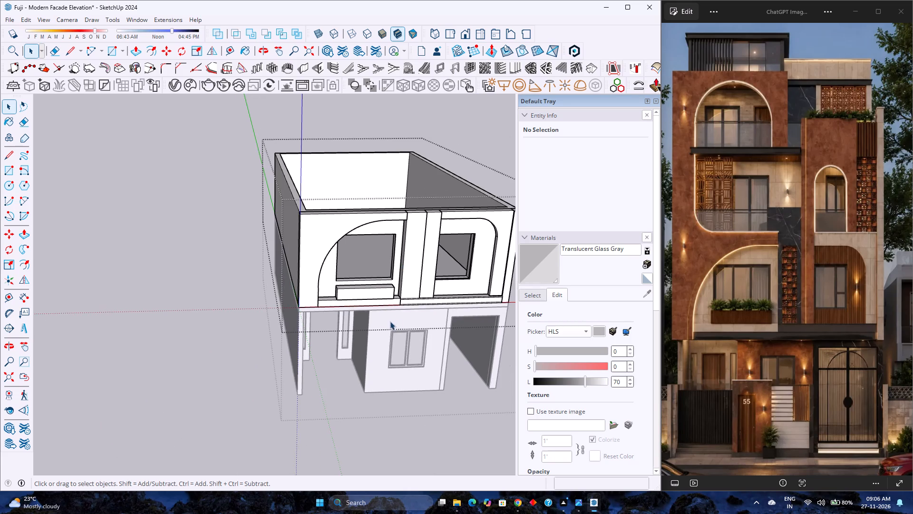
middle_click_drag(389, 321, 322, 300)
scroll(324, 292, "down", 4)
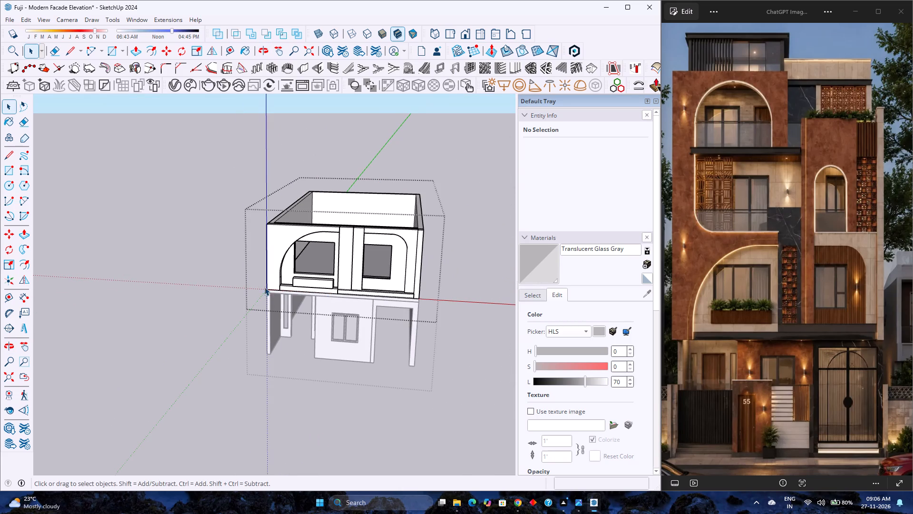
scroll(249, 295, "up", 1)
scroll(351, 258, "up", 7)
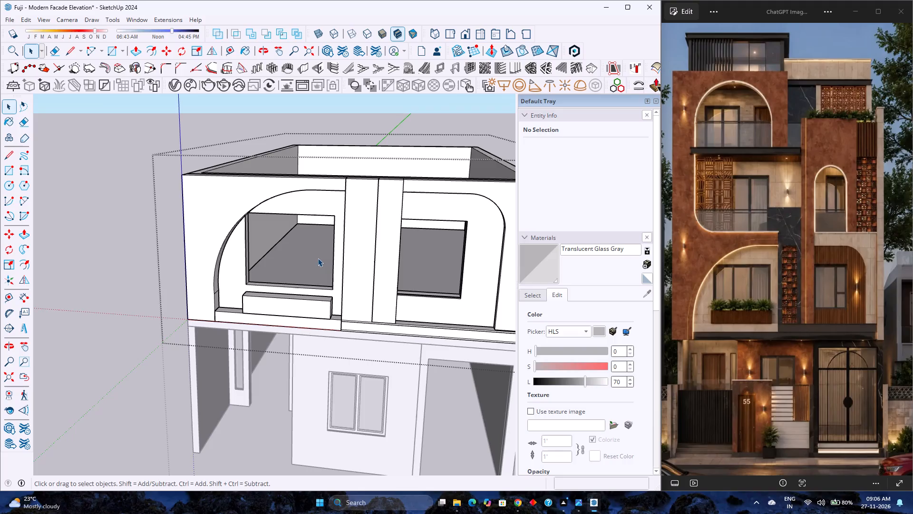
Open the nested L-shaped band group between the upper-floor bays for editing and select its vertical strip's front face.
double_click(356, 231)
scroll(356, 232, "up", 4)
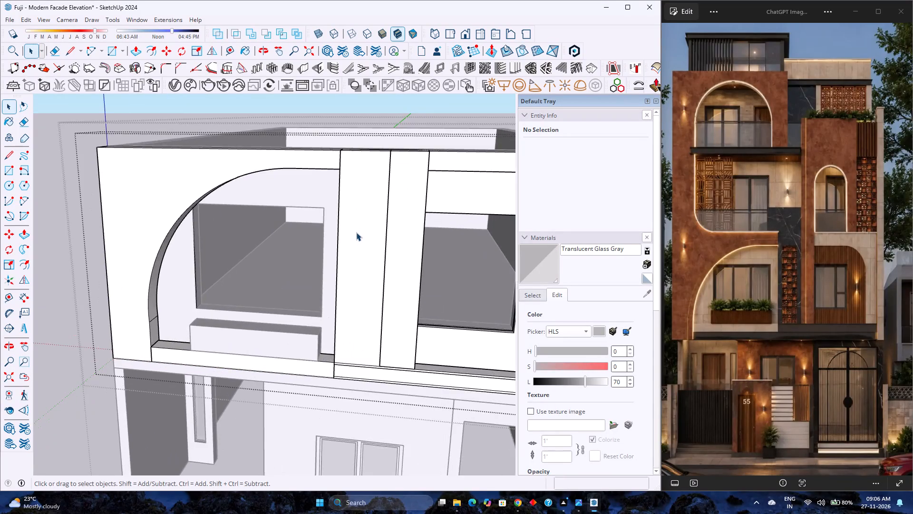
scroll(356, 232, "up", 4)
left_click(356, 233)
double_click(369, 276)
scroll(369, 276, "down", 2)
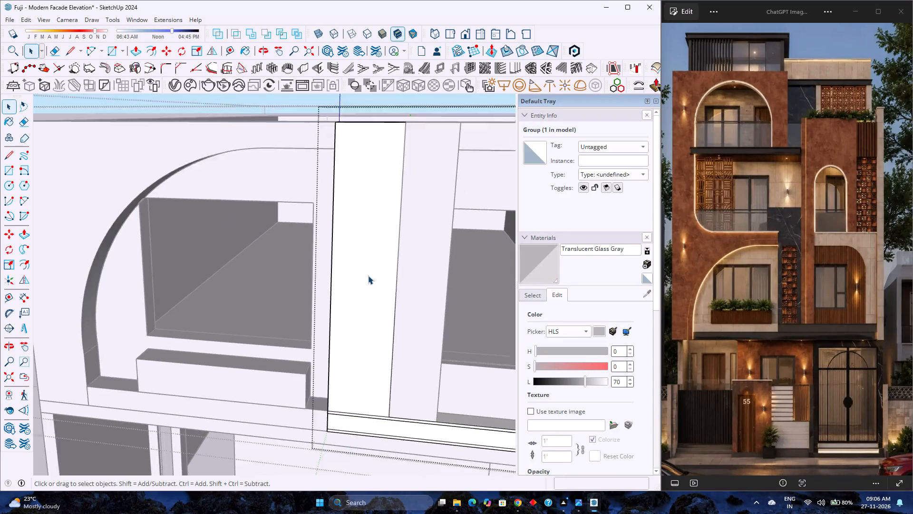
scroll(368, 276, "down", 1)
left_click(366, 275)
scroll(363, 275, "down", 3)
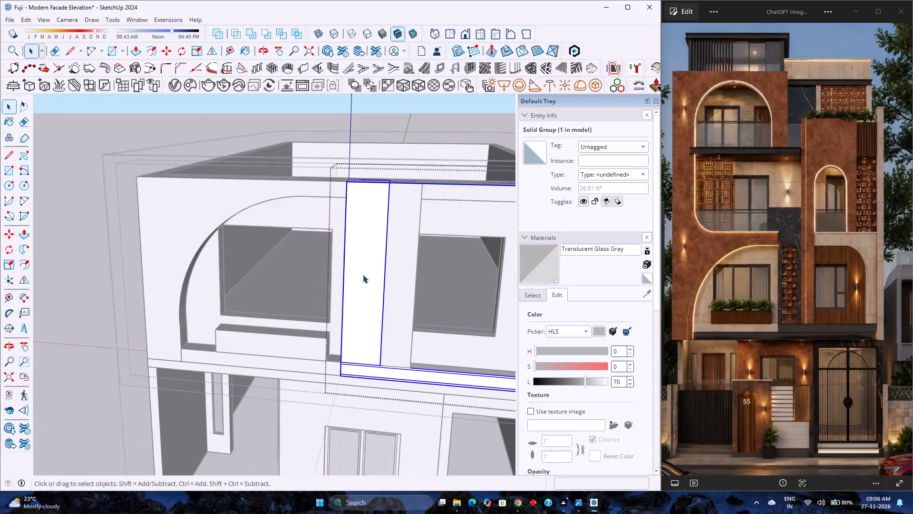
scroll(363, 275, "down", 1)
double_click(363, 275)
scroll(363, 275, "up", 6)
left_click(361, 250)
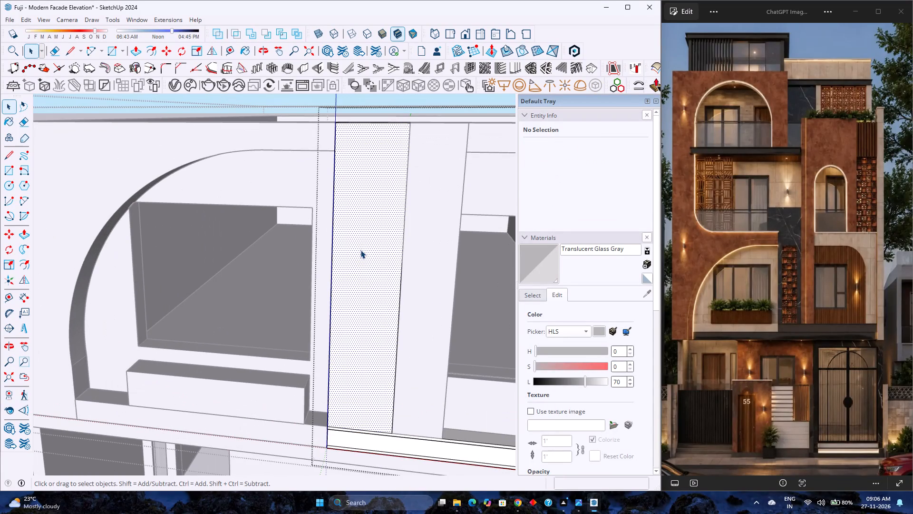
scroll(398, 434, "up", 7)
middle_click_drag(396, 437, 188, 438)
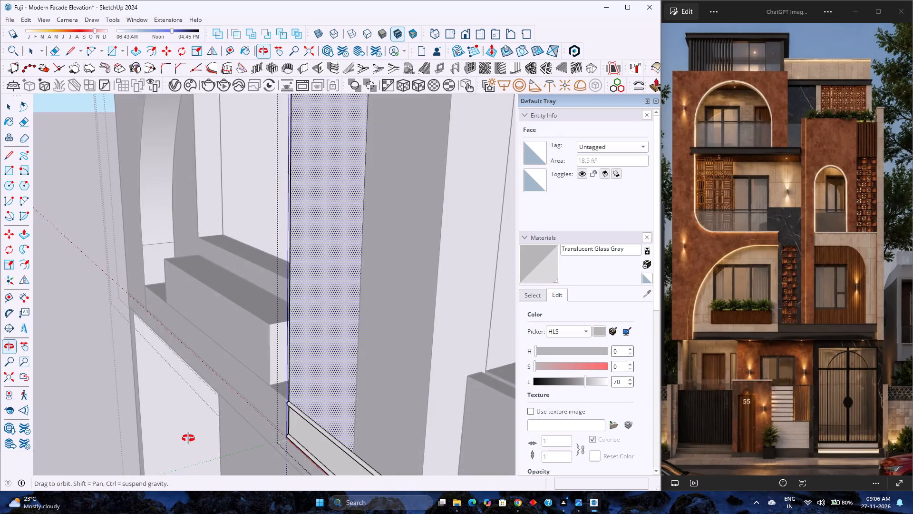
middle_click_drag(188, 438, 379, 437)
Place a horizontal guide 9" below the top edge of the vertical strip's front face, level with the arch's top.
scroll(380, 437, "down", 13)
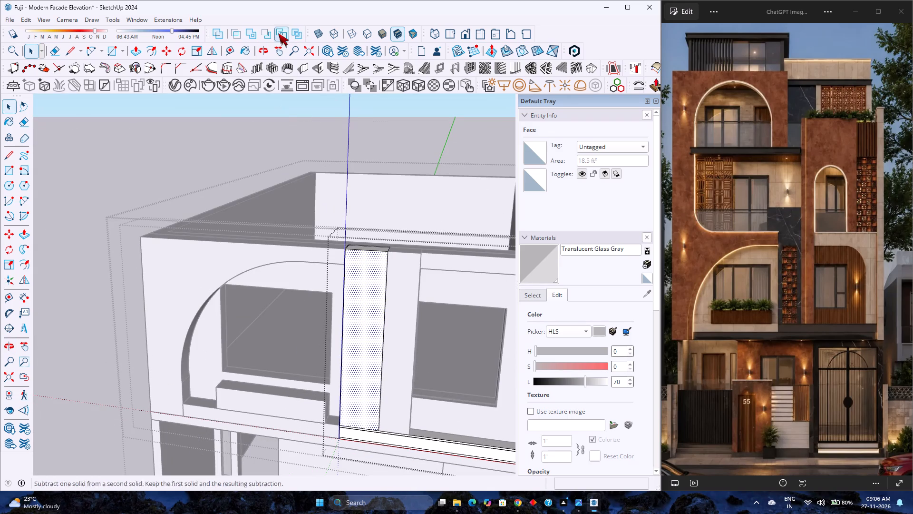
left_click(230, 51)
scroll(354, 254, "up", 5)
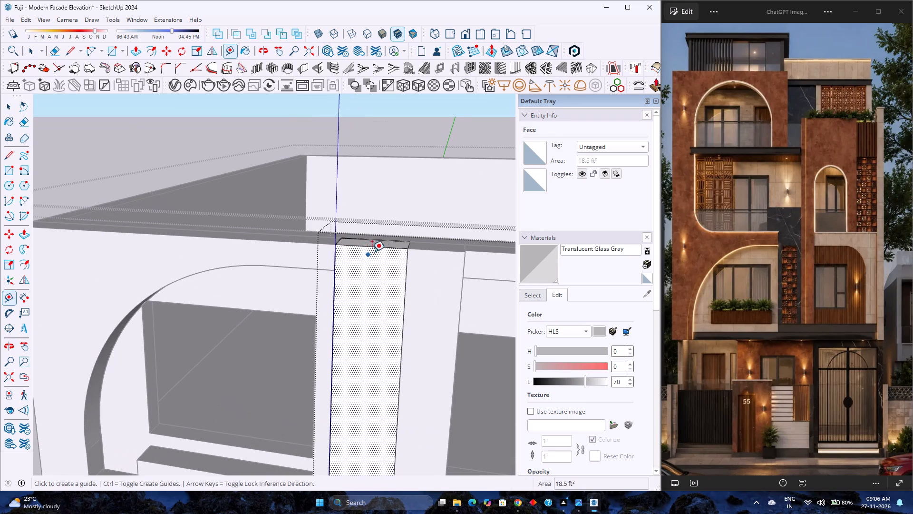
left_click(379, 247)
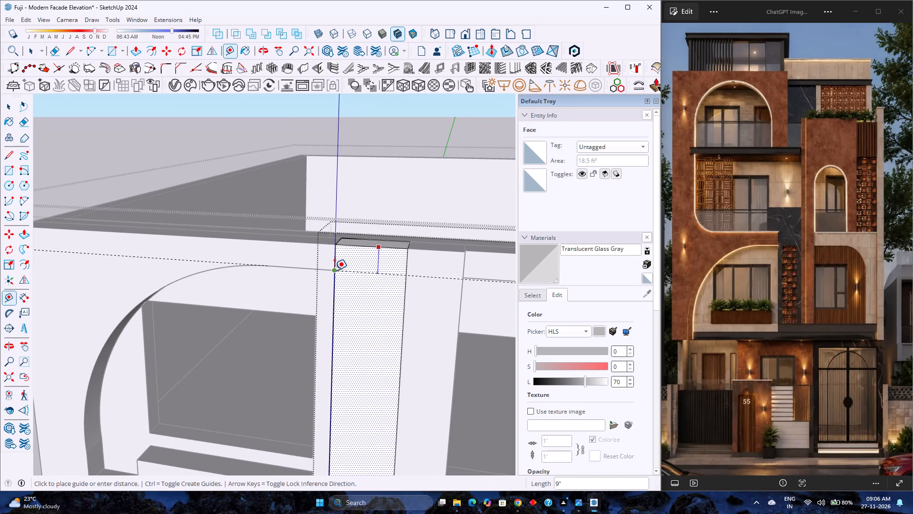
left_click(334, 270)
scroll(334, 270, "down", 3)
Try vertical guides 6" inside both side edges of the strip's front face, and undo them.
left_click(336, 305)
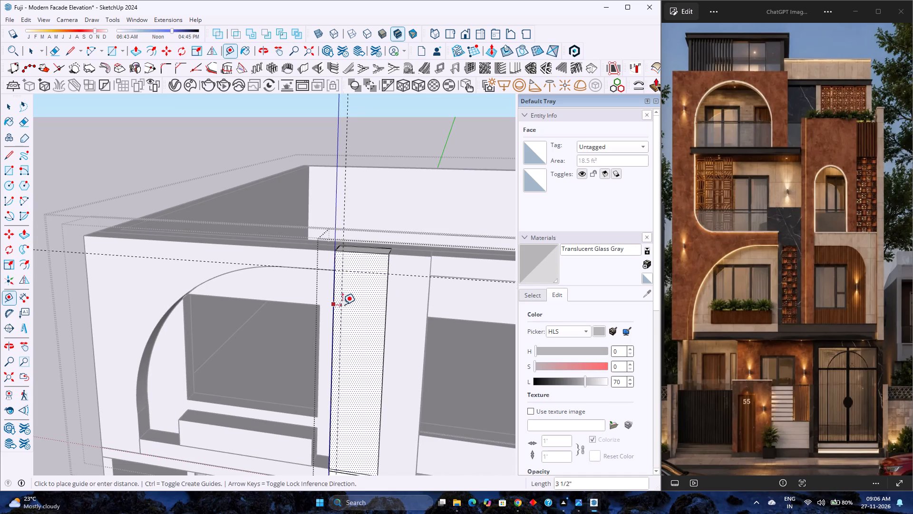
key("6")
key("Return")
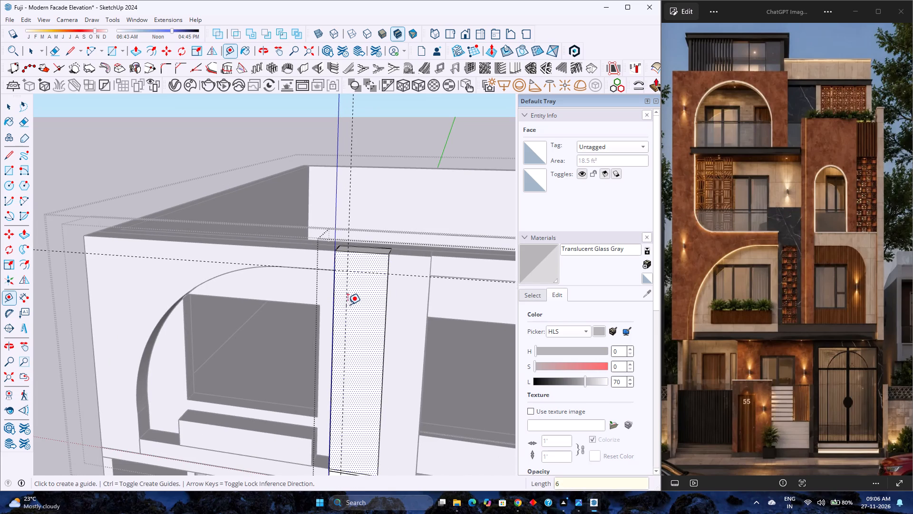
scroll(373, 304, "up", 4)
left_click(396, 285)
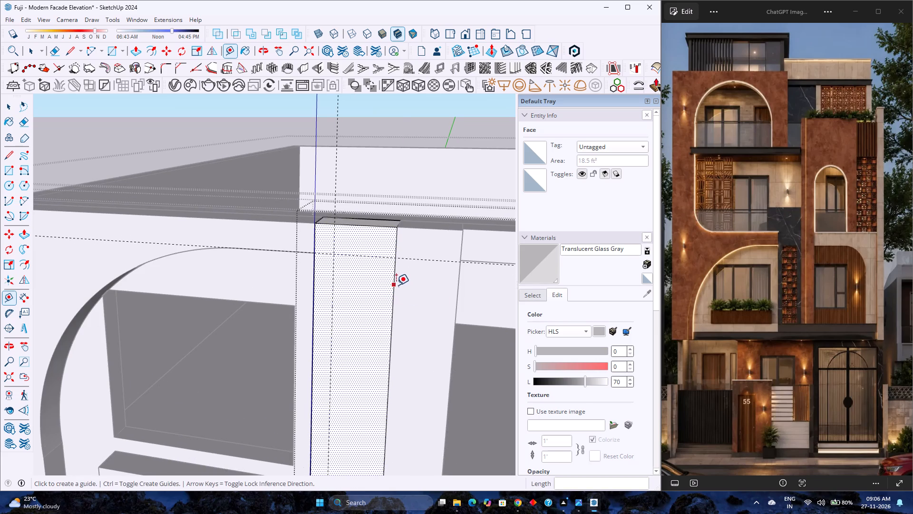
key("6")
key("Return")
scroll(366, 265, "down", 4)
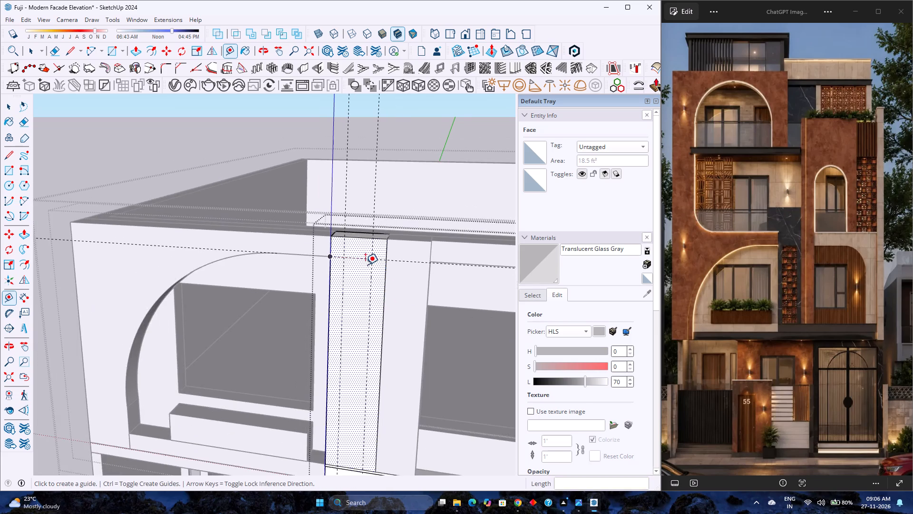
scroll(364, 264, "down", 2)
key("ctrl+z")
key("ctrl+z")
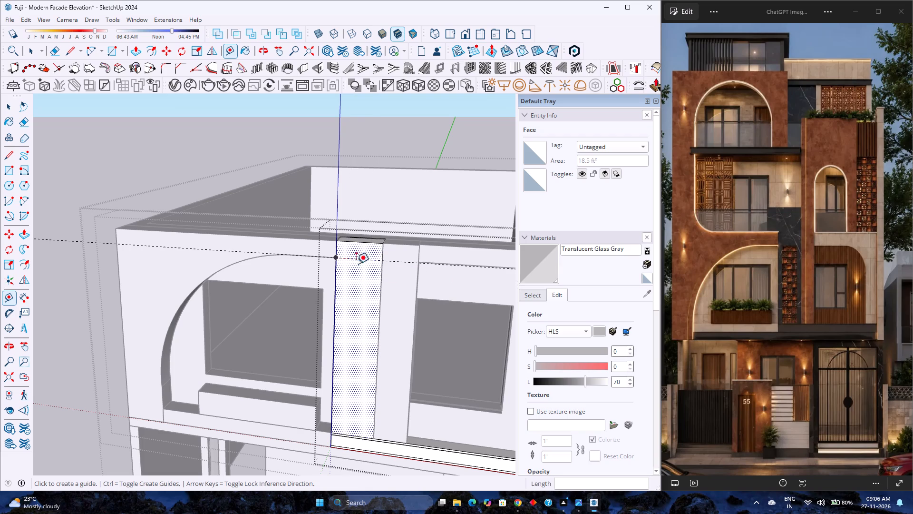
Place vertical guides 4" inside both side edges of the strip's front face.
left_click(337, 283)
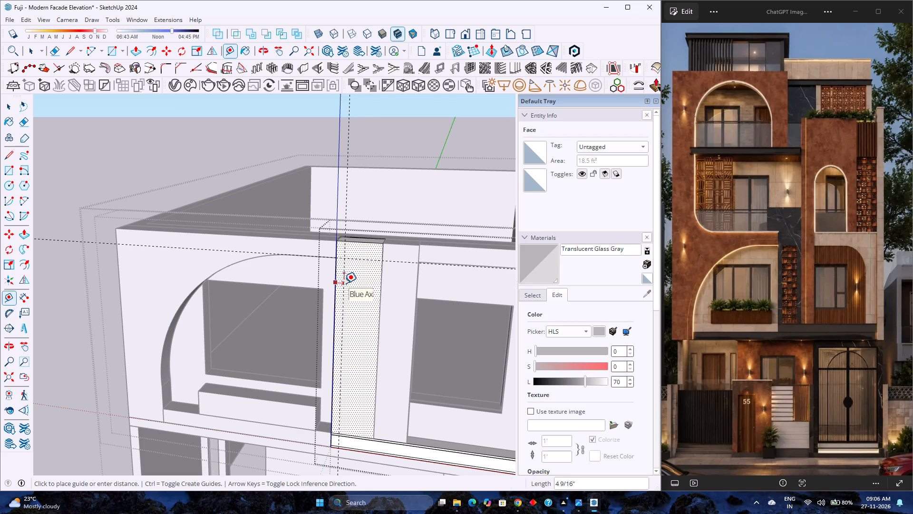
key("3")
key("Return")
scroll(349, 288, "up", 4)
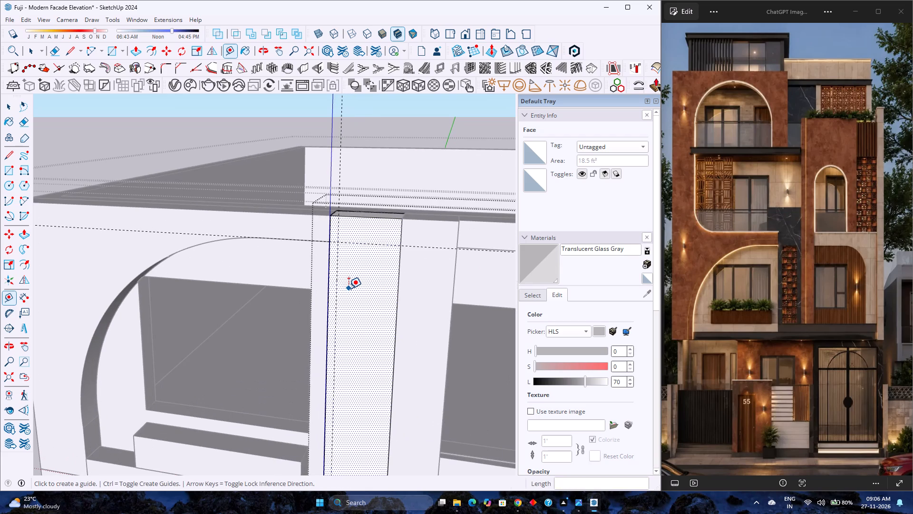
key("4")
key("Return")
scroll(383, 289, "up", 3)
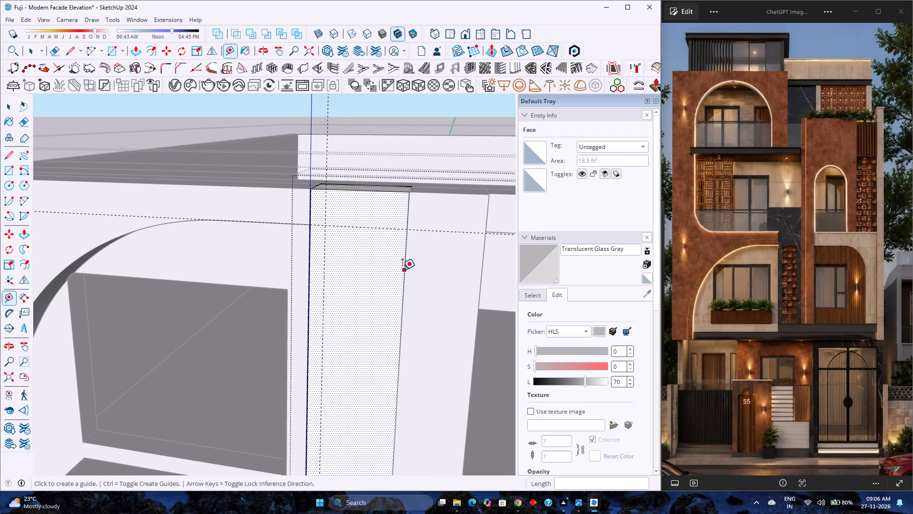
left_click(402, 269)
key("4")
key("Return")
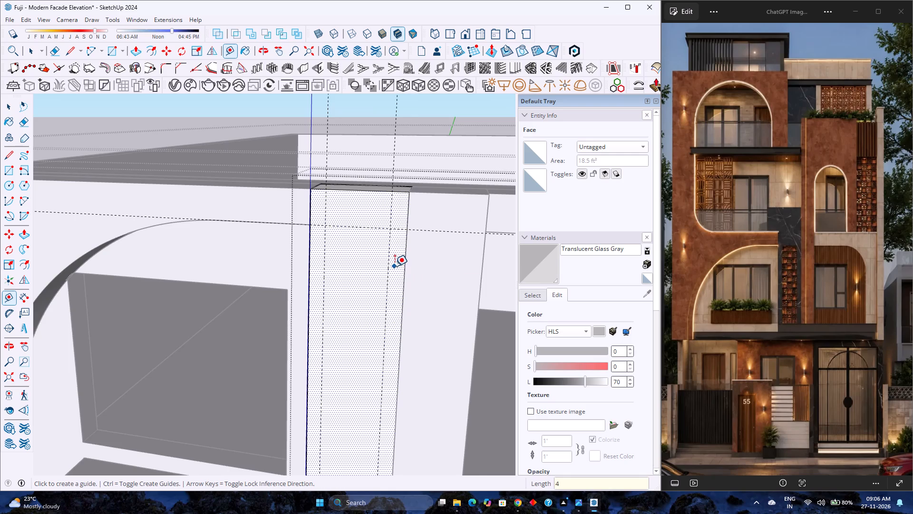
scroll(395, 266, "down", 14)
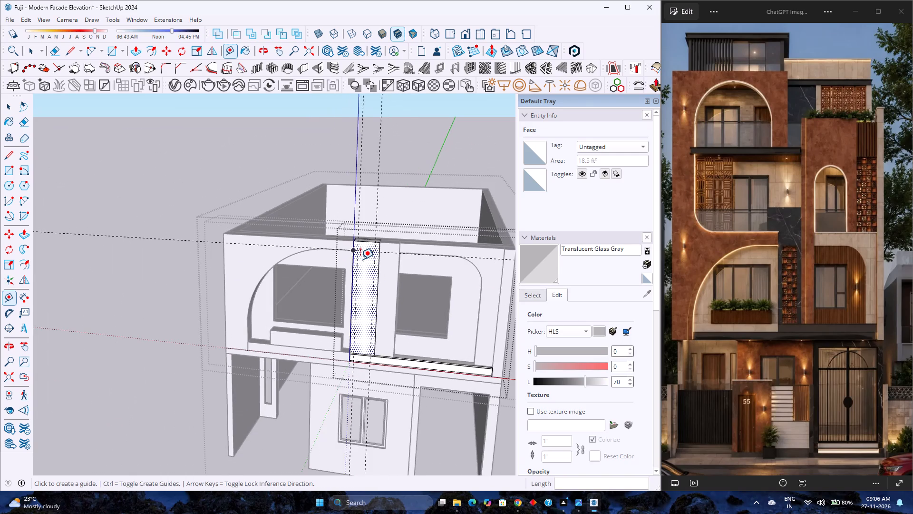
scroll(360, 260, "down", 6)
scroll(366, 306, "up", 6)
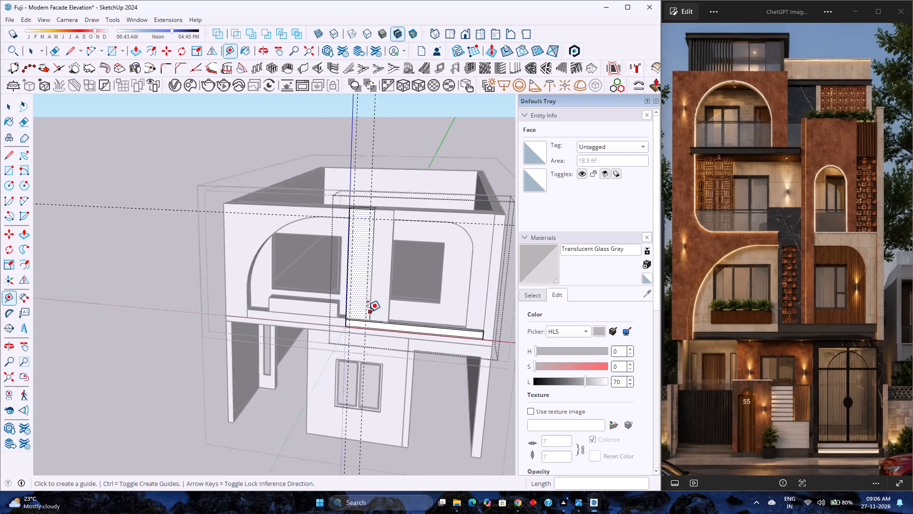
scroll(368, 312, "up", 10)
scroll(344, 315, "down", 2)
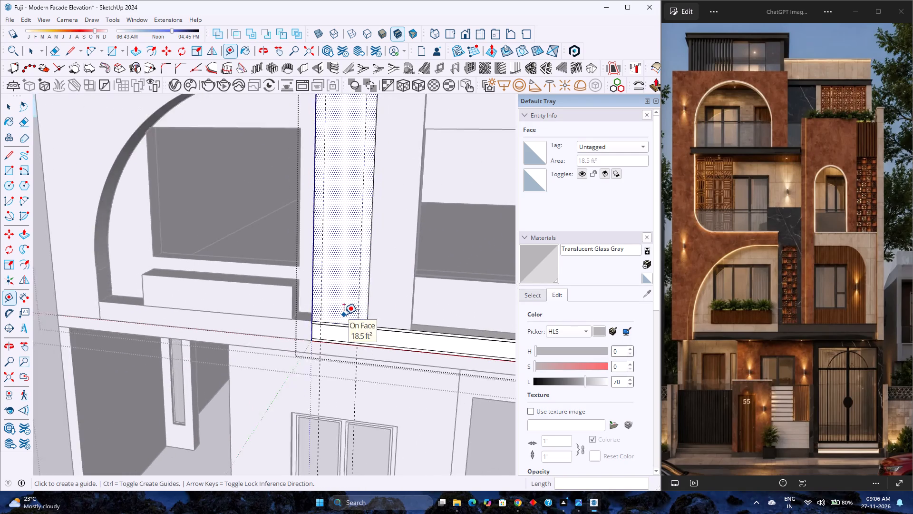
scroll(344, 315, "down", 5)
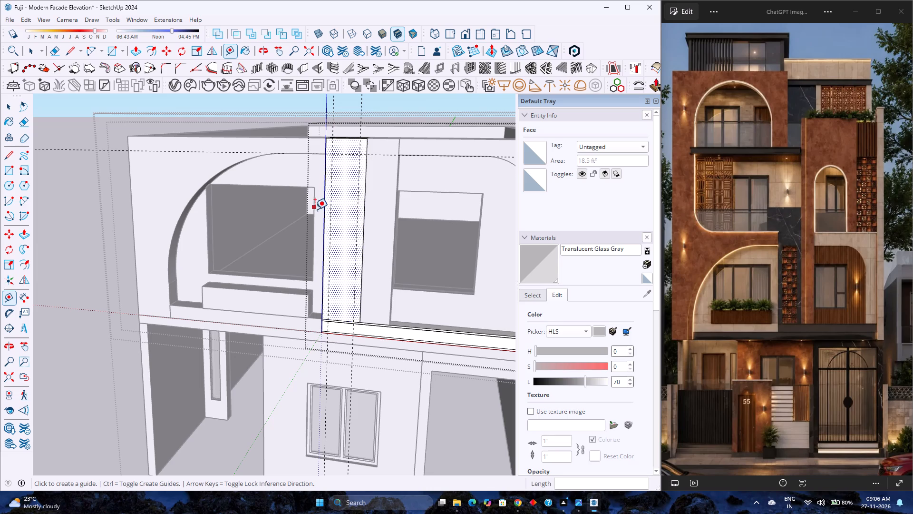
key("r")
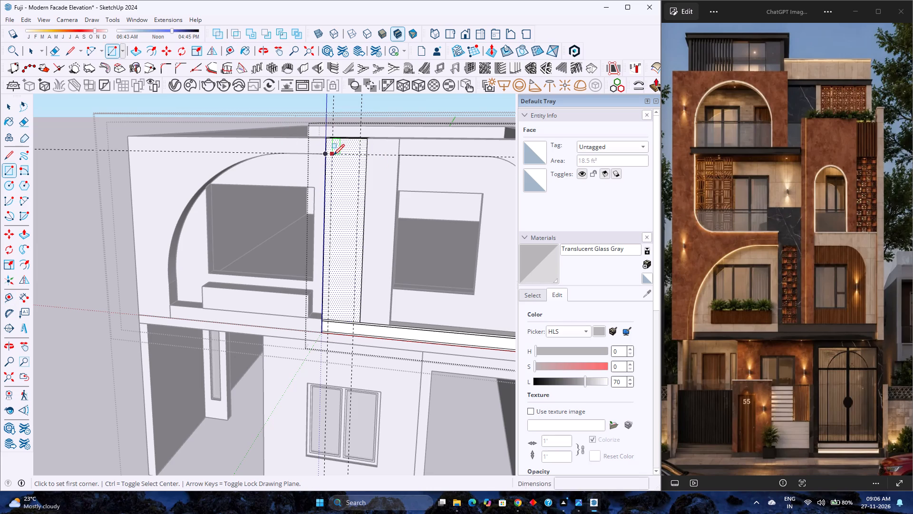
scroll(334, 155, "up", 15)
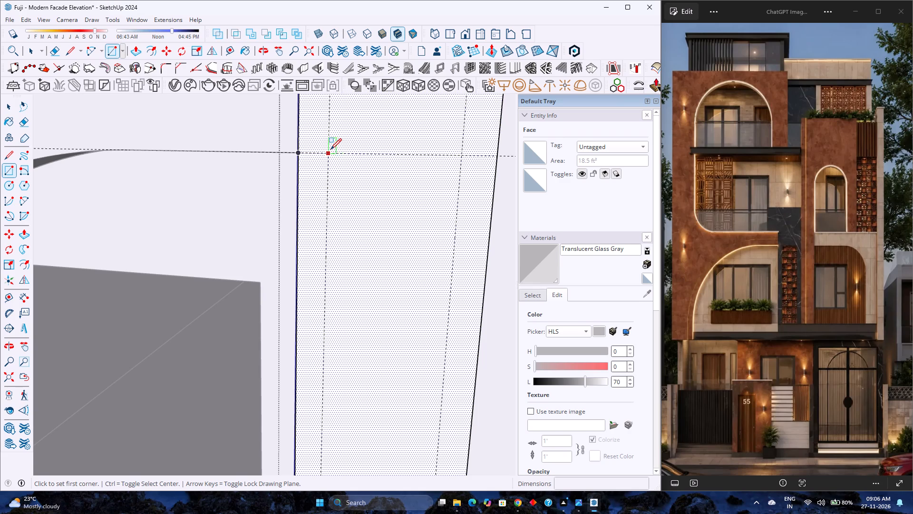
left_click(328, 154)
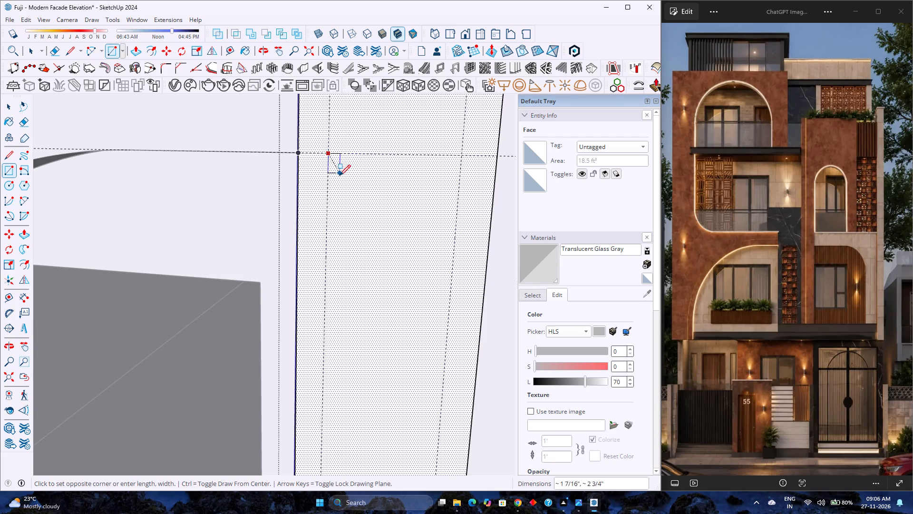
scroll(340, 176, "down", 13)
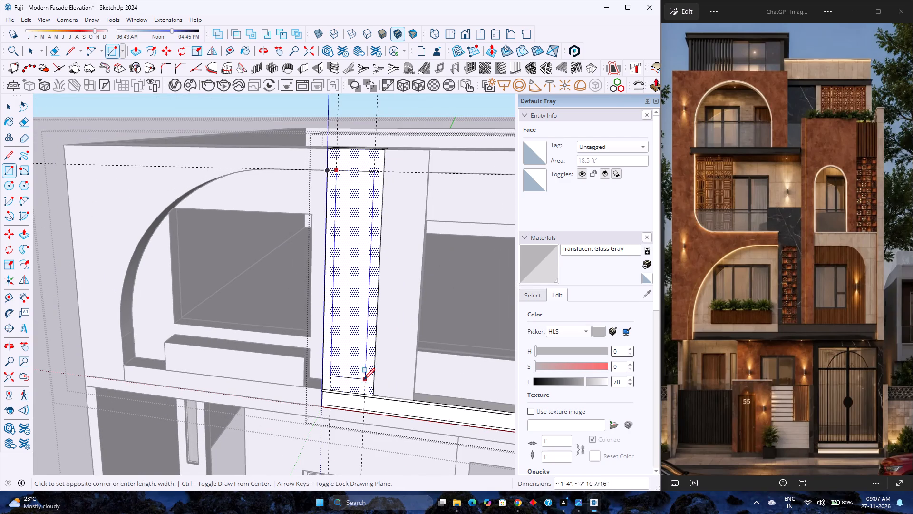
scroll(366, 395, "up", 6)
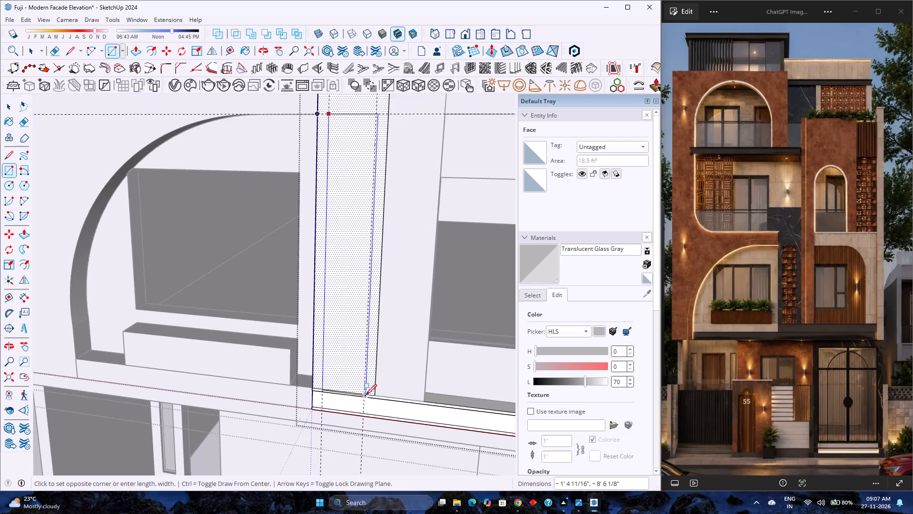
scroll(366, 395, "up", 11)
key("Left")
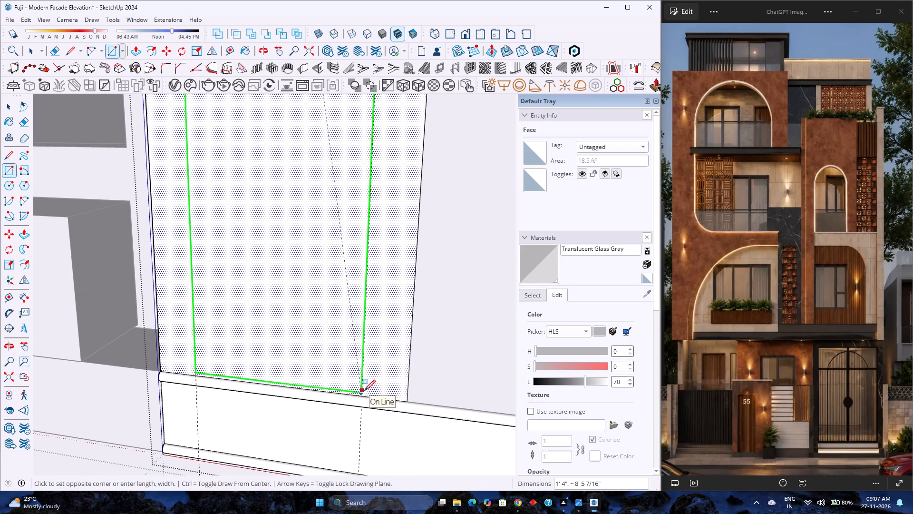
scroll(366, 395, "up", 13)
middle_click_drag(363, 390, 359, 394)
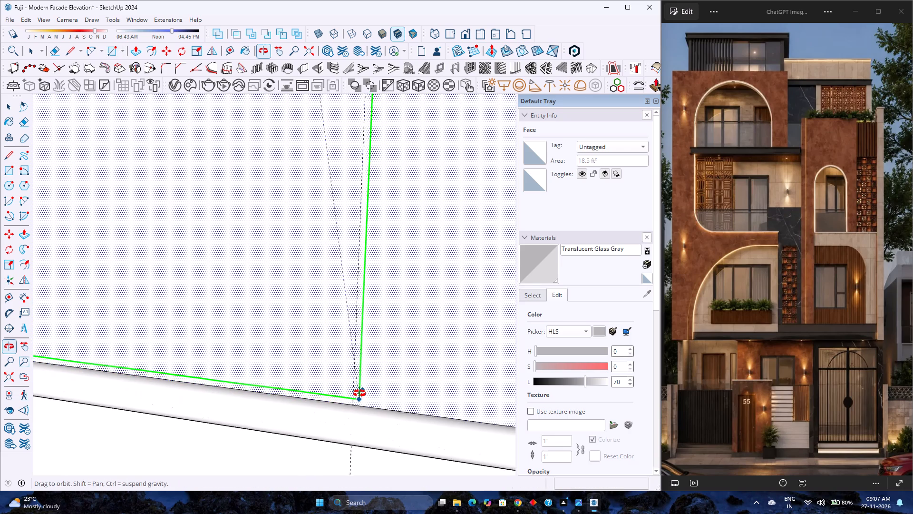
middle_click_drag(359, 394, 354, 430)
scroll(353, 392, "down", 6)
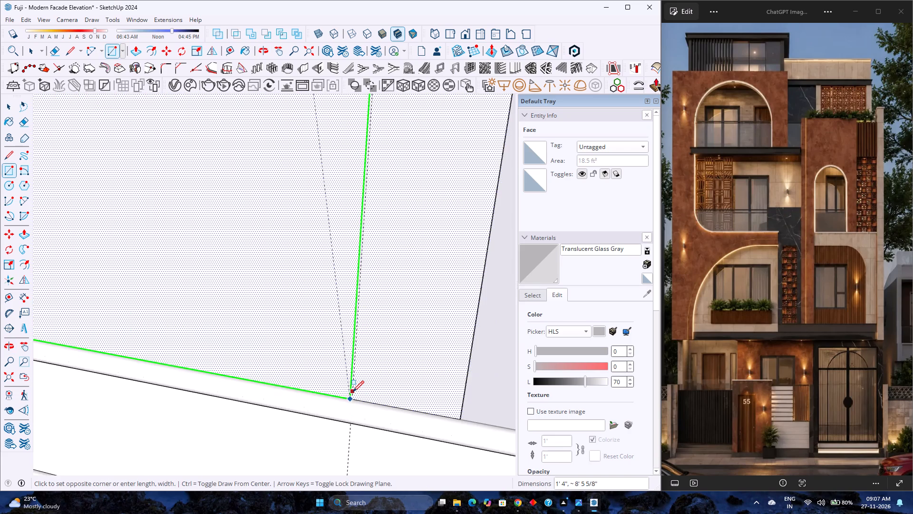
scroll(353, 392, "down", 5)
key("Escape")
Delete the horizontal guide near the top of the vertical strip's front face.
scroll(354, 384, "down", 18)
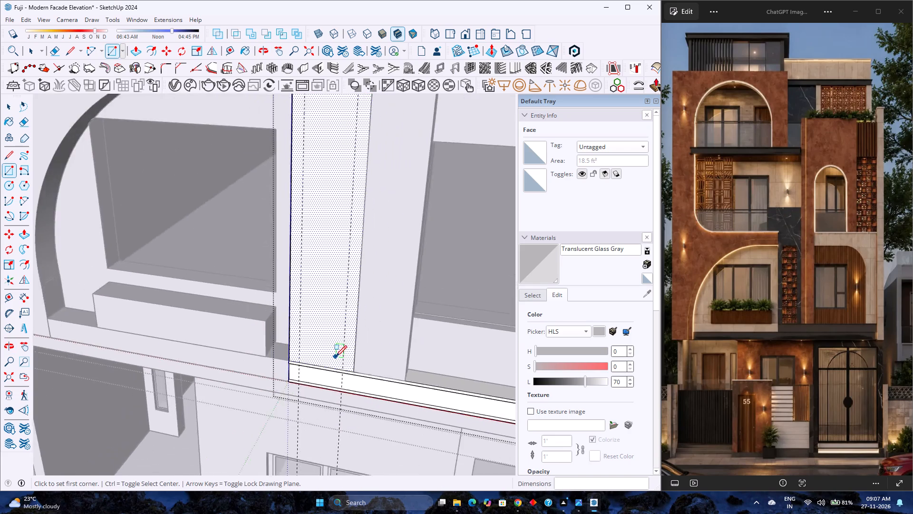
scroll(336, 356, "down", 5)
scroll(352, 219, "up", 8)
middle_click_drag(343, 191, 155, 289)
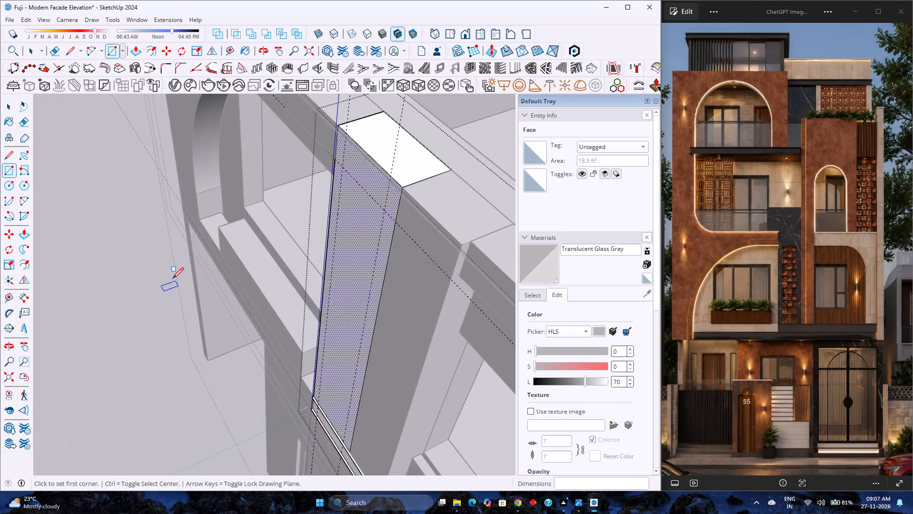
scroll(329, 198, "up", 4)
scroll(333, 194, "down", 5)
middle_click(334, 193, "shift")
middle_click_drag(334, 193, 330, 240, "shift")
scroll(311, 254, "up", 2)
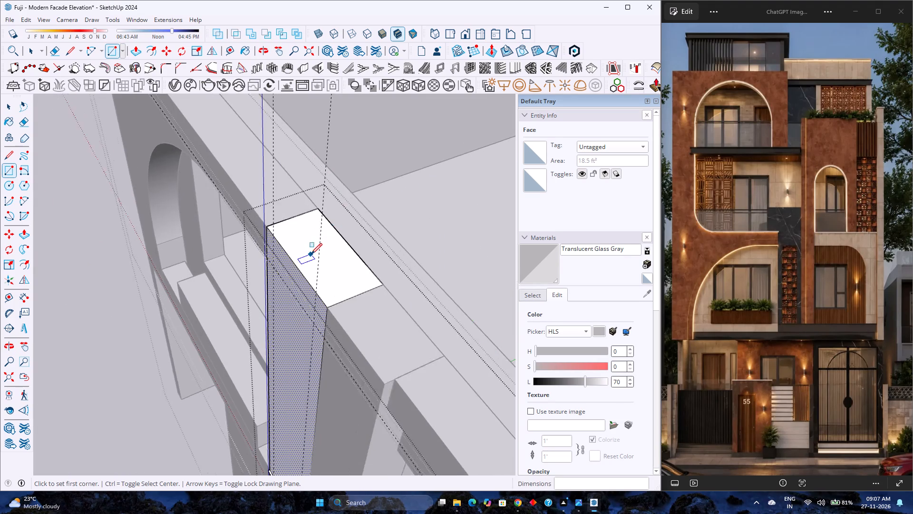
scroll(311, 254, "up", 18)
scroll(248, 309, "up", 3)
middle_click_drag(249, 309, 341, 281)
middle_click_drag(344, 280, 349, 279)
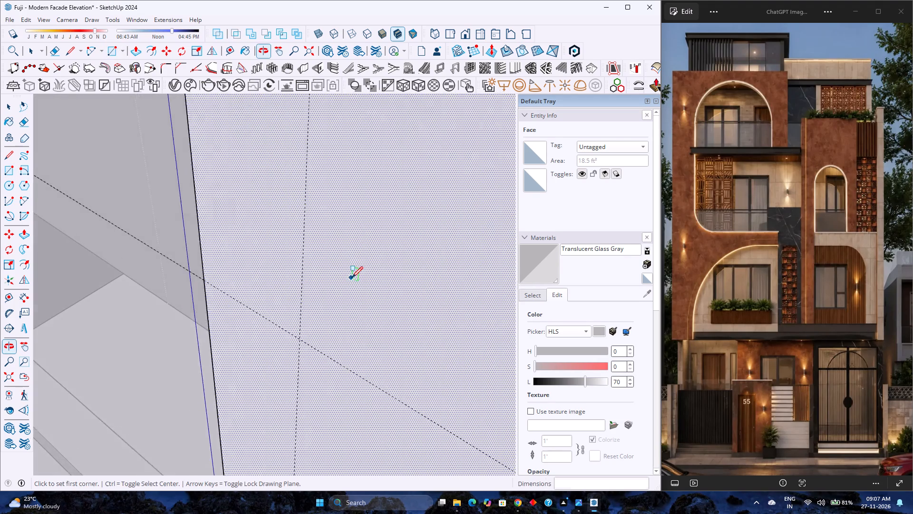
scroll(352, 277, "down", 6)
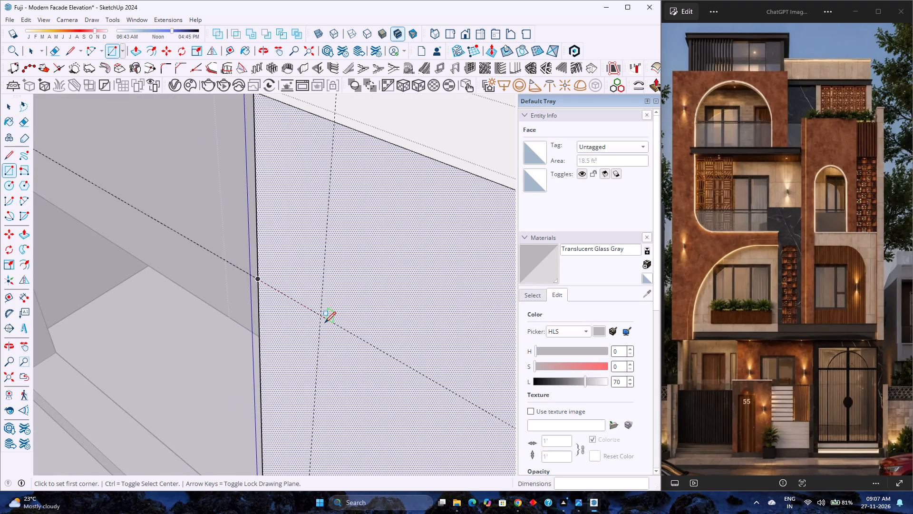
key("space")
left_click(330, 320)
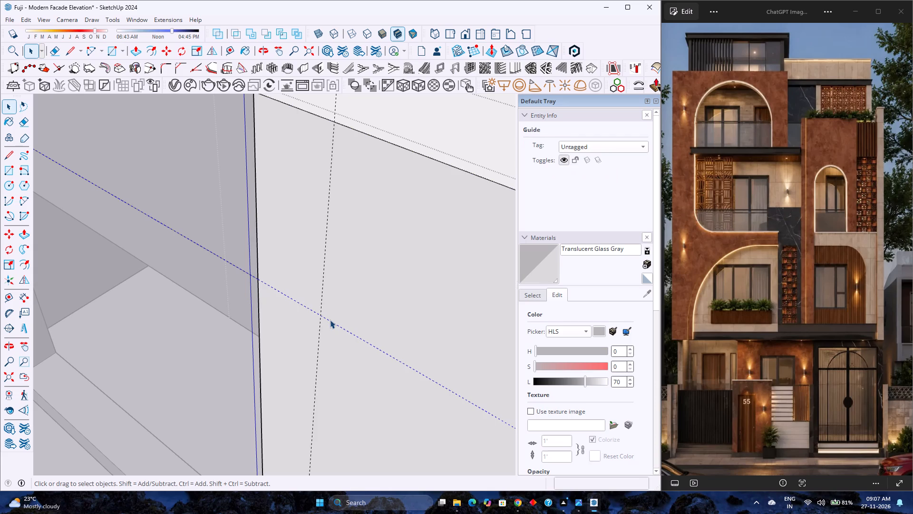
key("Delete")
Place a horizontal guide below the top edge of the vertical strip's front face, level with the neighbouring arch's top line.
double_click(334, 306)
scroll(265, 272, "down", 3)
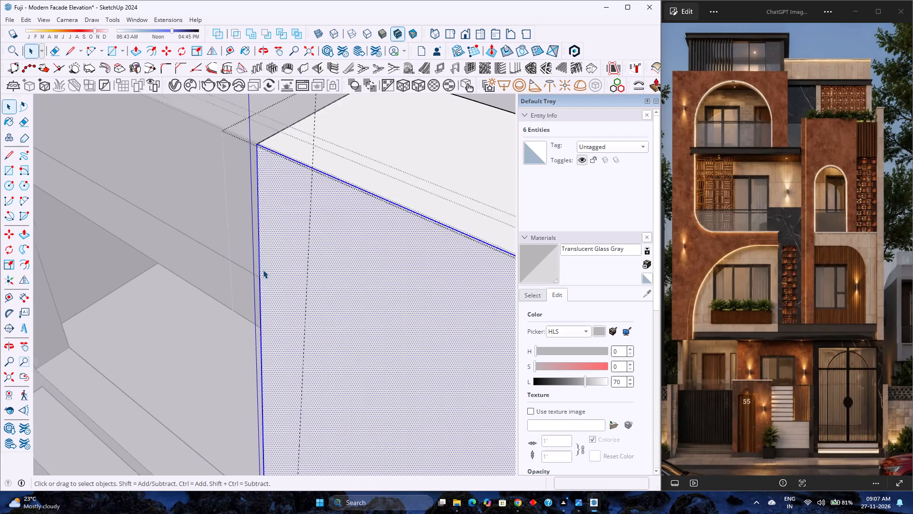
scroll(263, 270, "down", 8)
middle_click_drag(244, 288, 309, 243)
middle_click(310, 242)
scroll(362, 227, "up", 4)
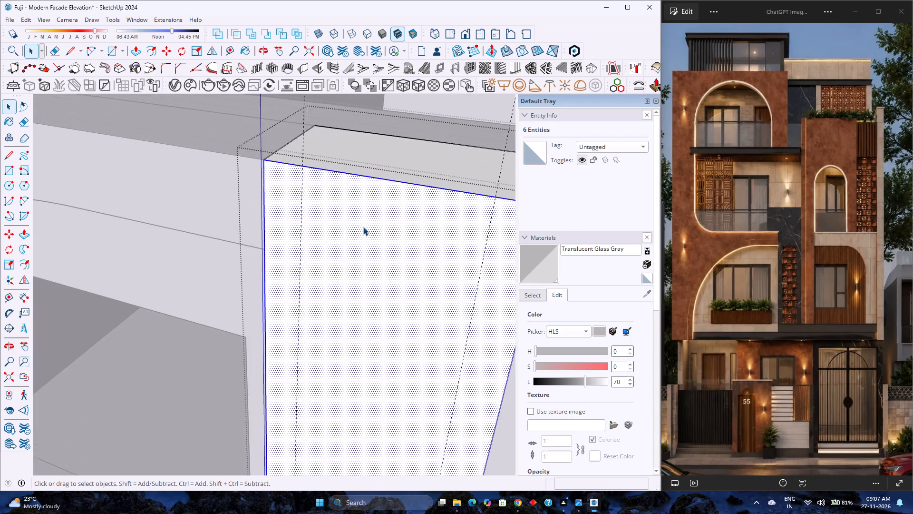
scroll(363, 227, "down", 4)
middle_click_drag(399, 271, 228, 272)
middle_click_drag(227, 273, 224, 277)
middle_click_drag(224, 278, 343, 277)
scroll(218, 242, "down", 2)
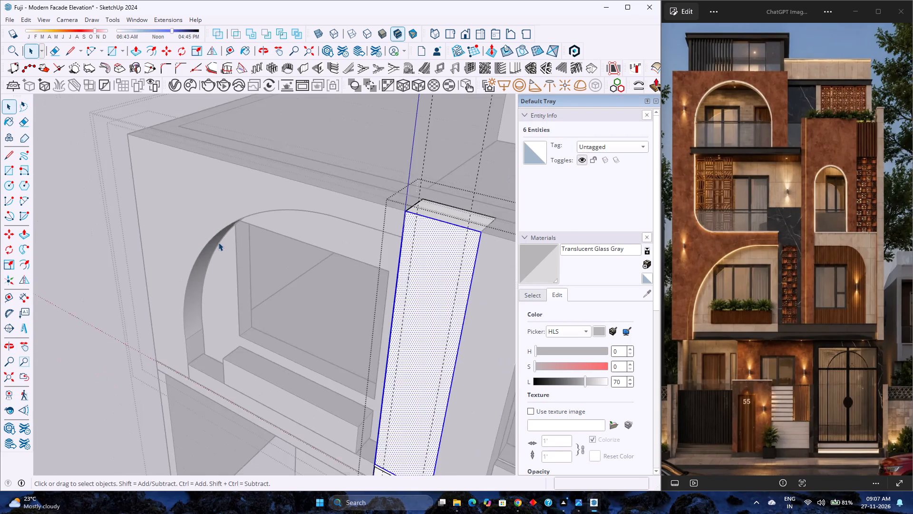
scroll(218, 242, "down", 6)
left_click(233, 46)
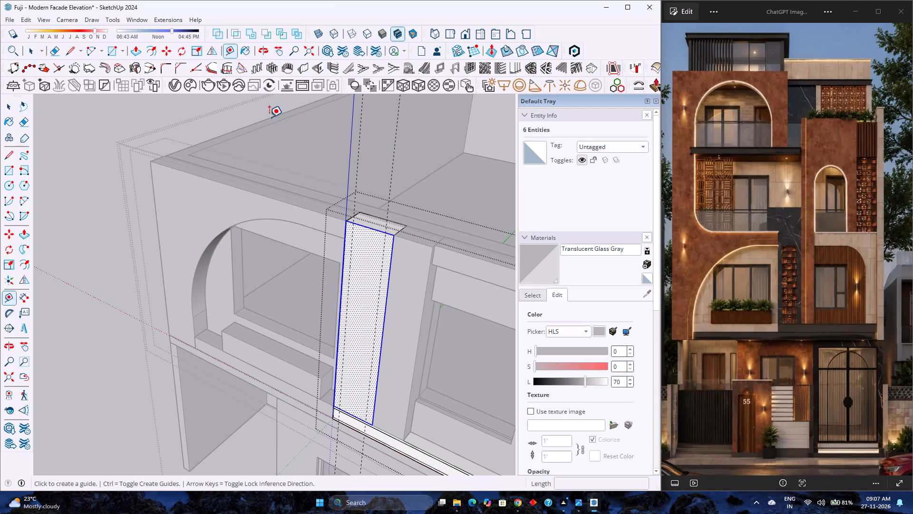
left_click(369, 231)
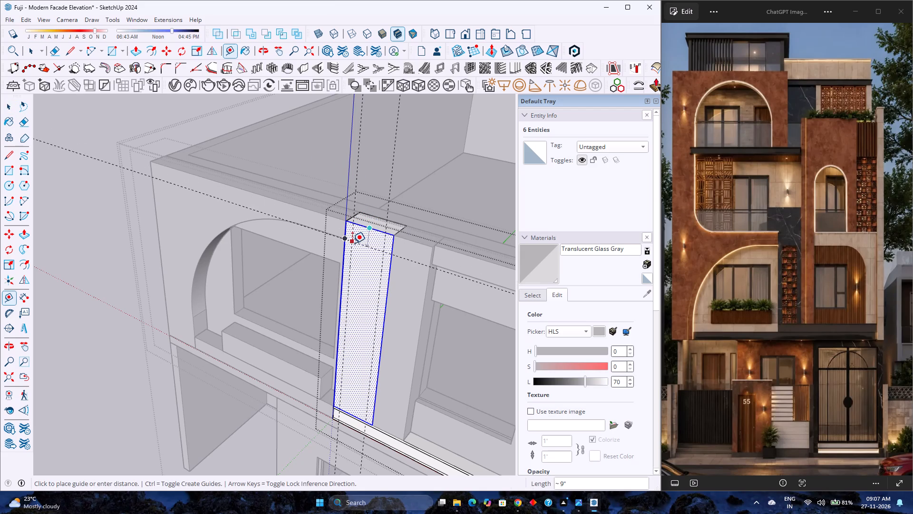
key("Up")
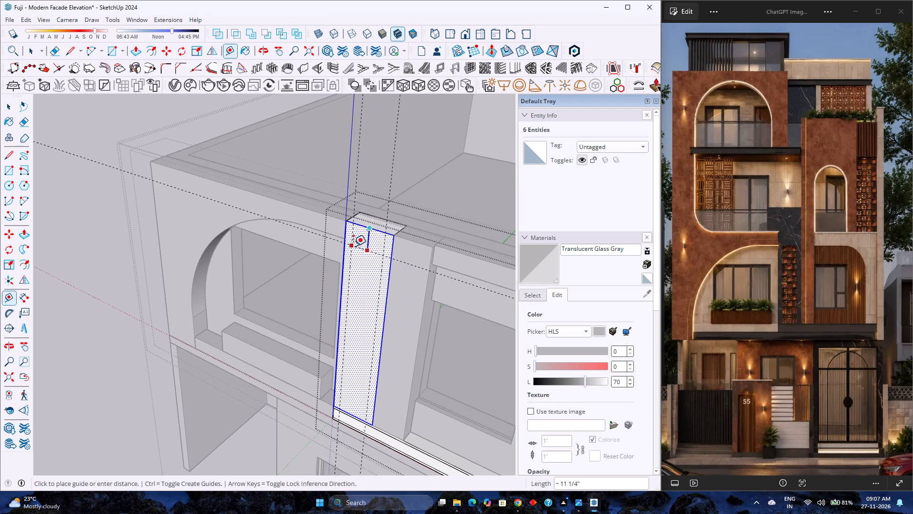
scroll(332, 237, "up", 16)
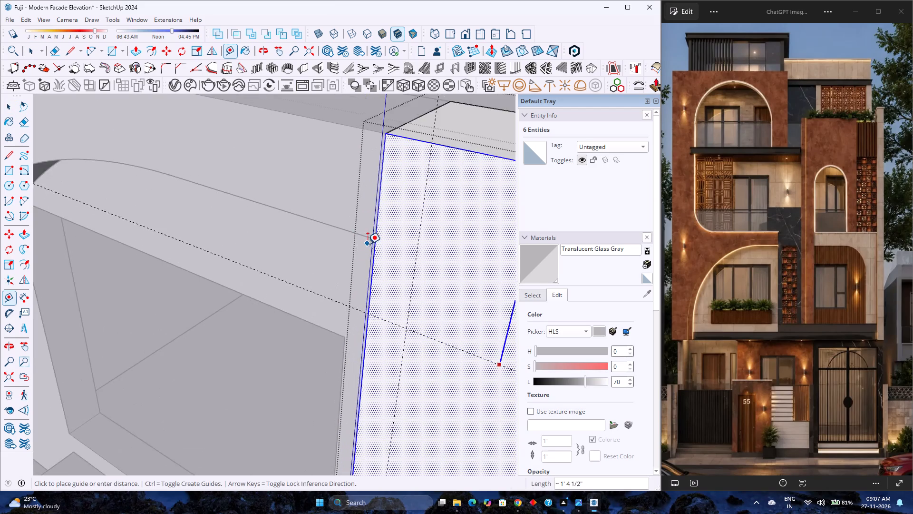
scroll(368, 244, "up", 7)
left_click(395, 223)
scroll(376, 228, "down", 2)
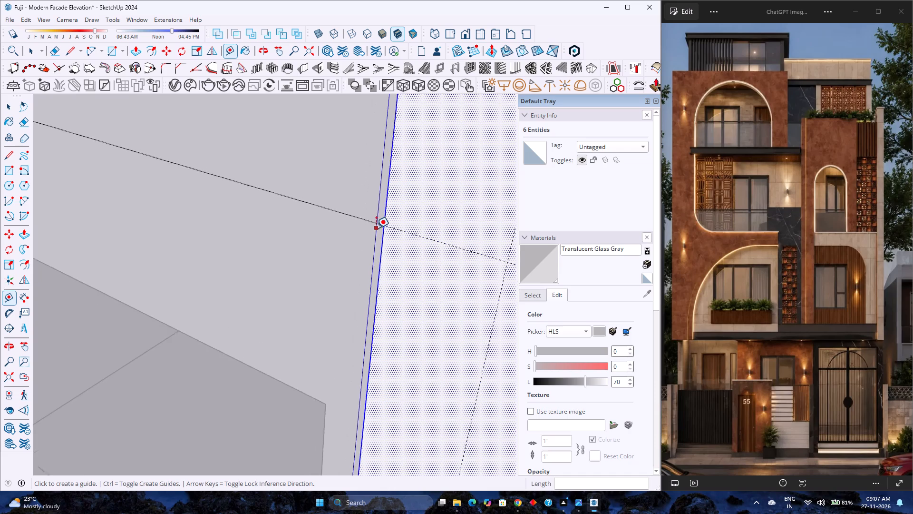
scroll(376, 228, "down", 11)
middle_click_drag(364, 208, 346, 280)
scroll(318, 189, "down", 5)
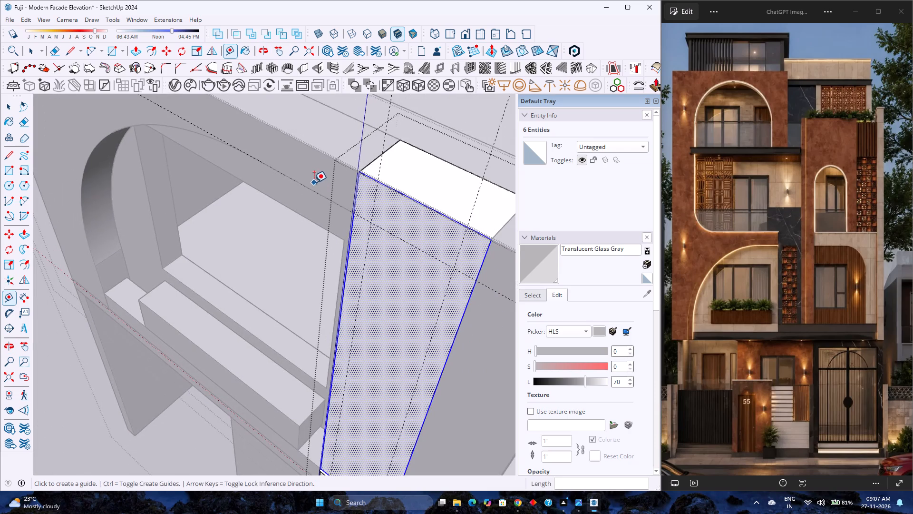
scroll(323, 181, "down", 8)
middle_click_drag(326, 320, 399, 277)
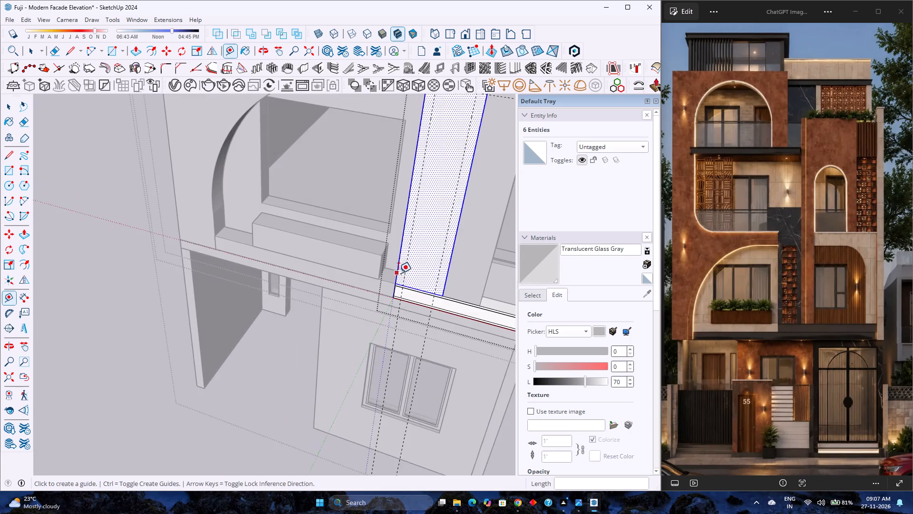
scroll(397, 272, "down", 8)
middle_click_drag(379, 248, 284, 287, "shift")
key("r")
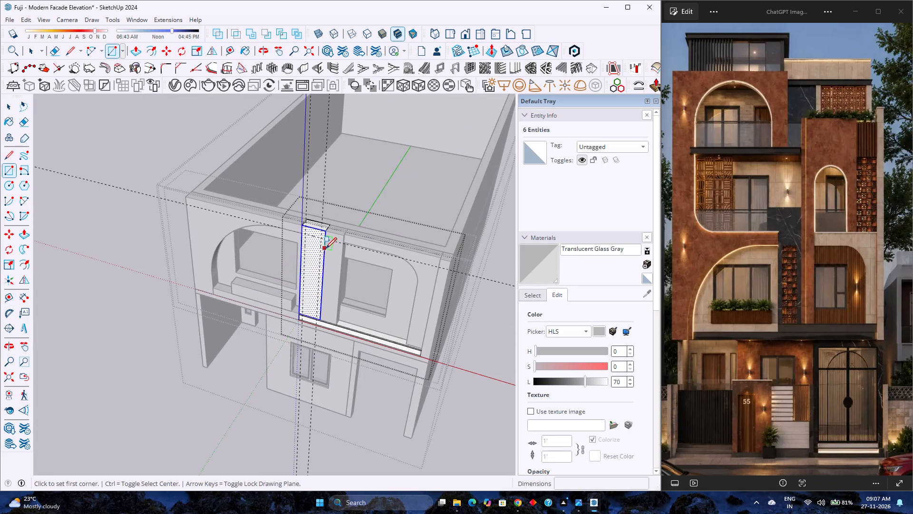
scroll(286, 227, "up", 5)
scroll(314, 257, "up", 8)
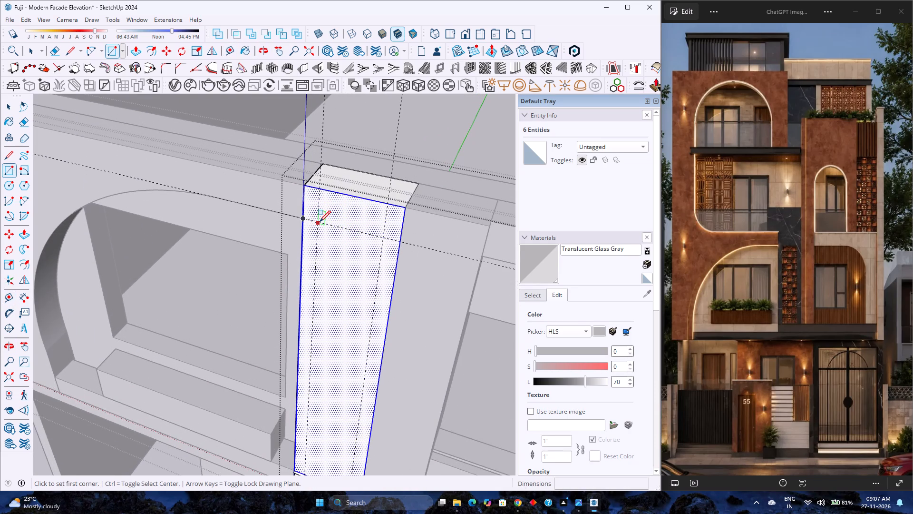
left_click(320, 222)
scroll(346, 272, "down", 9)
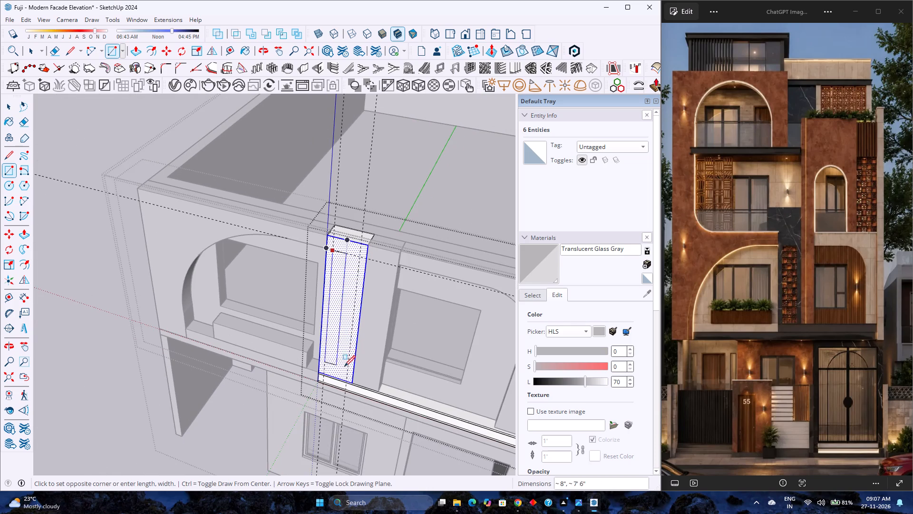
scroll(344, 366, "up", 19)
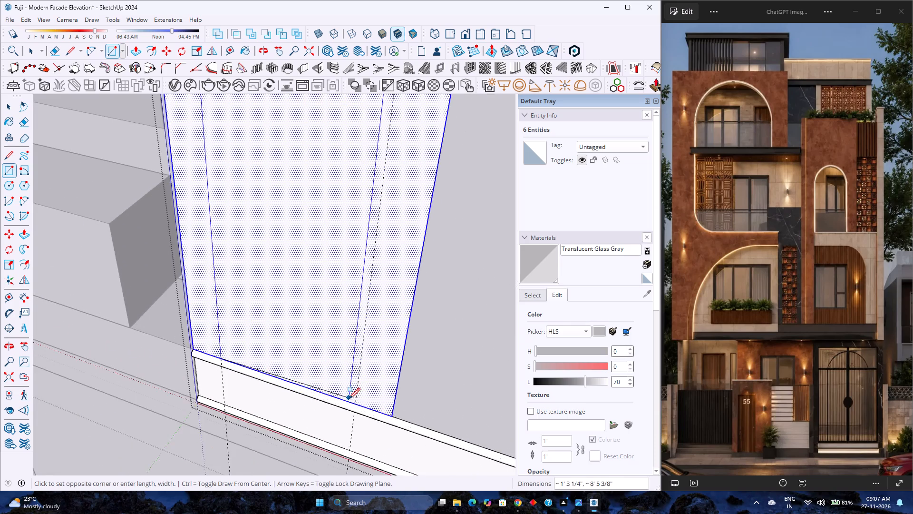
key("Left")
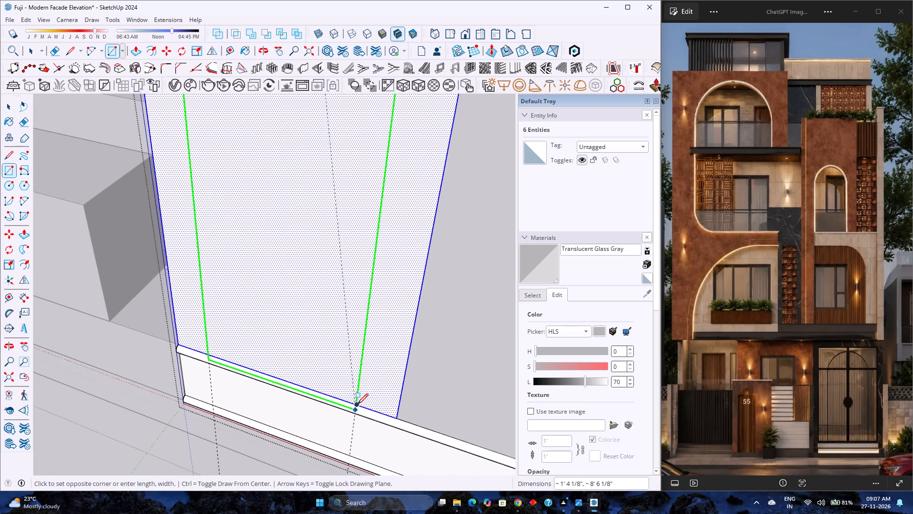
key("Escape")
Delete the vertical guide nearest the left side edge of the strip's front face.
scroll(352, 382, "down", 5)
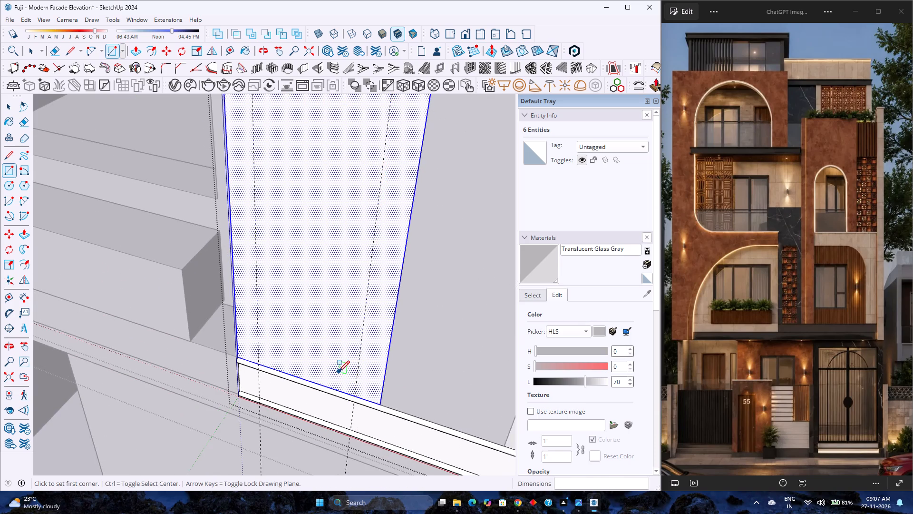
scroll(339, 372, "up", 4)
key("space")
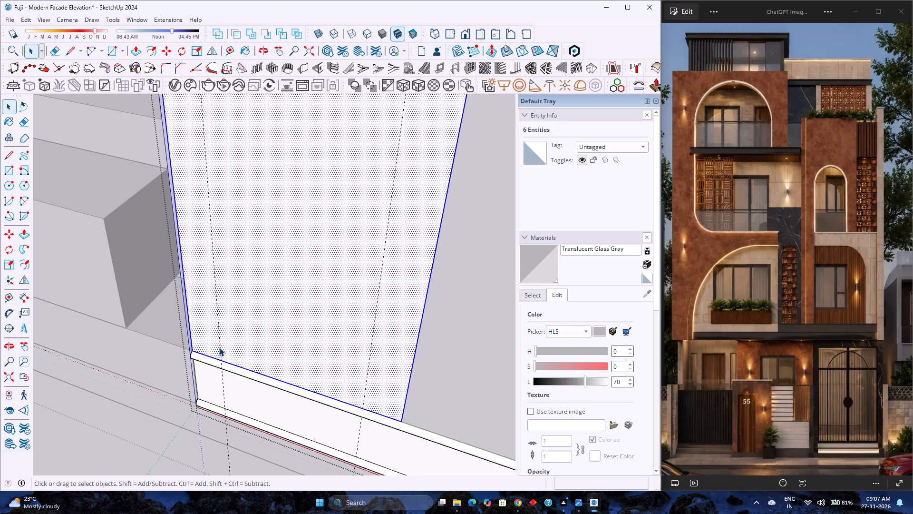
left_click(219, 347)
key("BackSpace")
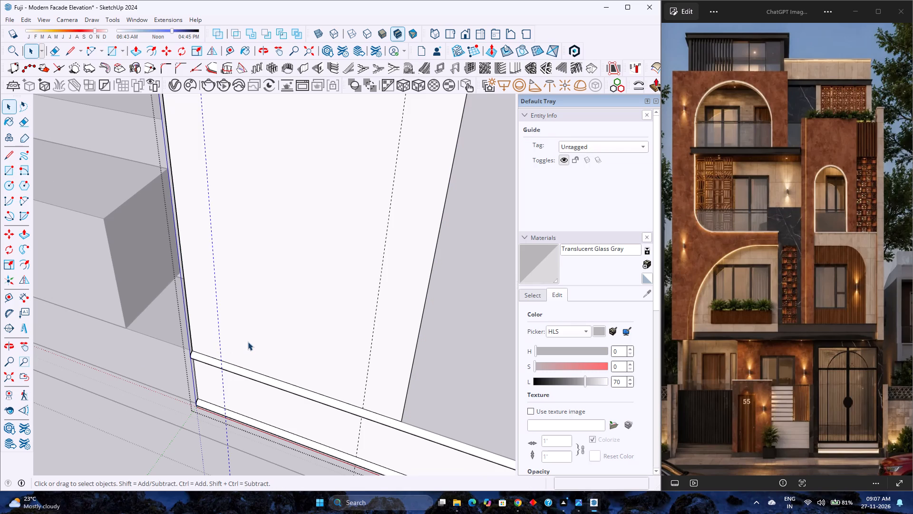
key("Delete")
Place a vertical guide 4" inside the left side edge of the strip's front face.
scroll(246, 342, "down", 10)
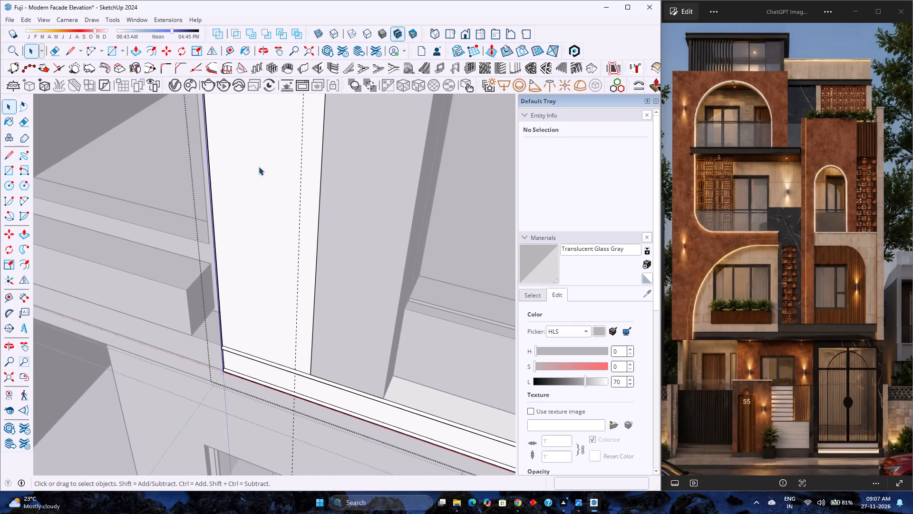
left_click(227, 50)
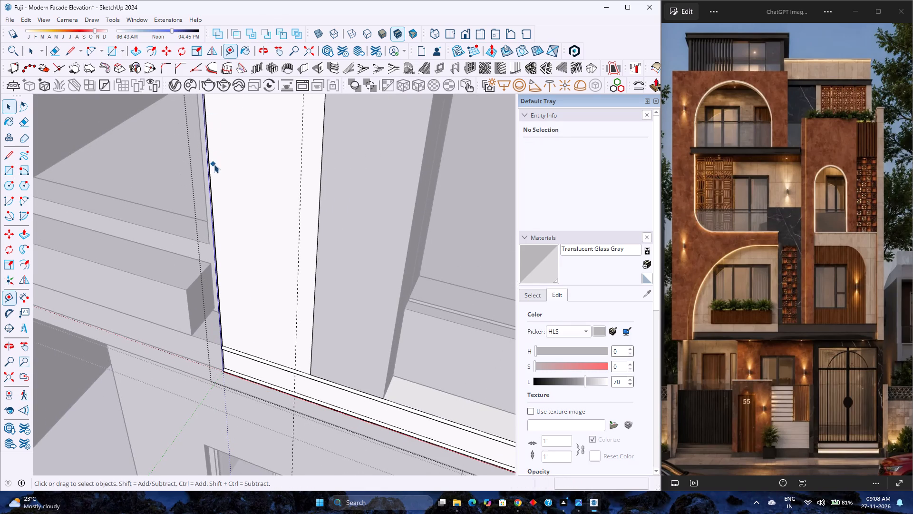
key("space")
double_click(224, 162)
left_click(223, 46)
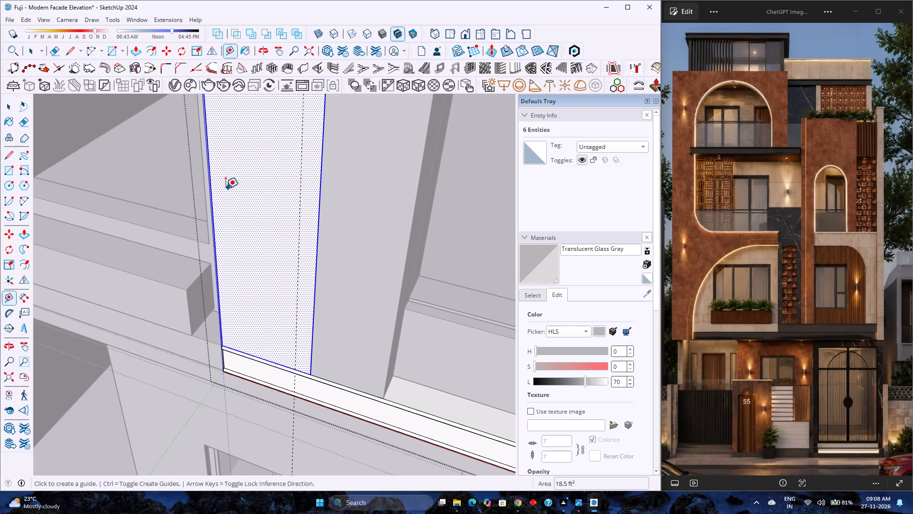
scroll(211, 190, "up", 7)
middle_click_drag(213, 190, 230, 210)
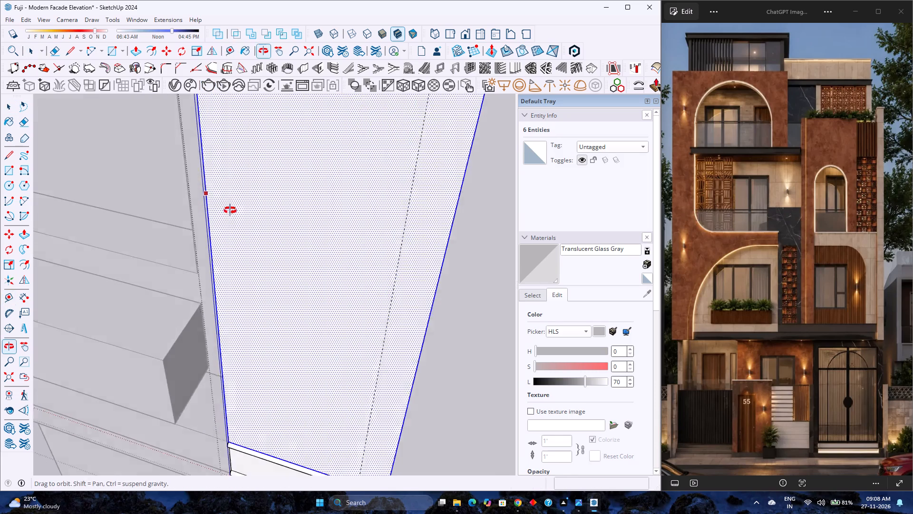
middle_click_drag(230, 210, 232, 217)
left_click(208, 186)
key("Escape")
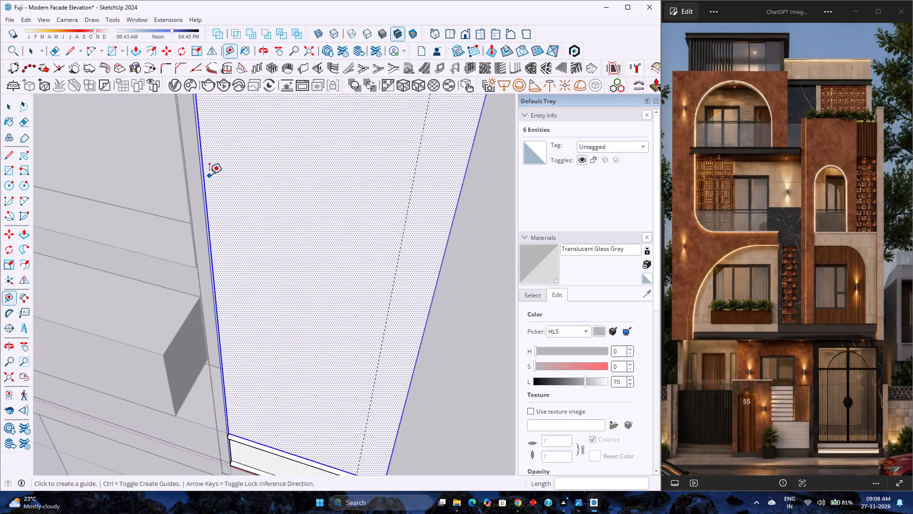
left_click(204, 160)
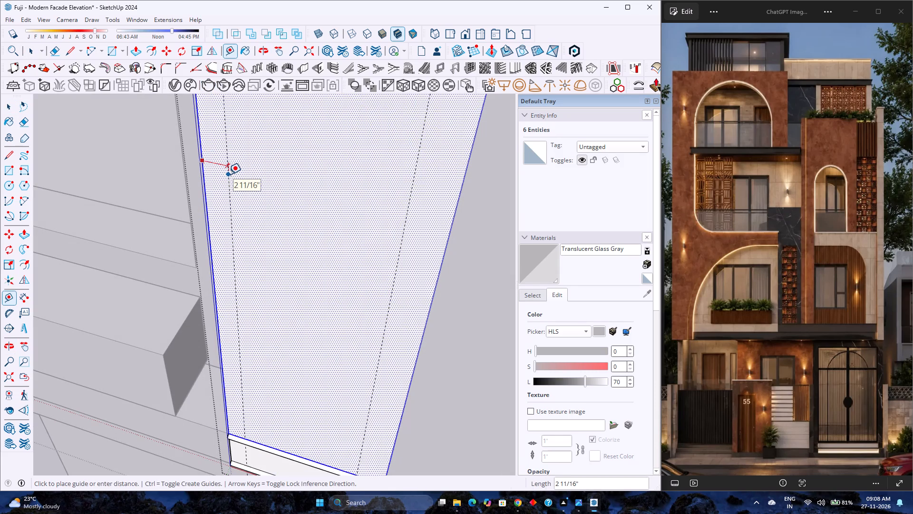
key("4")
key("Return")
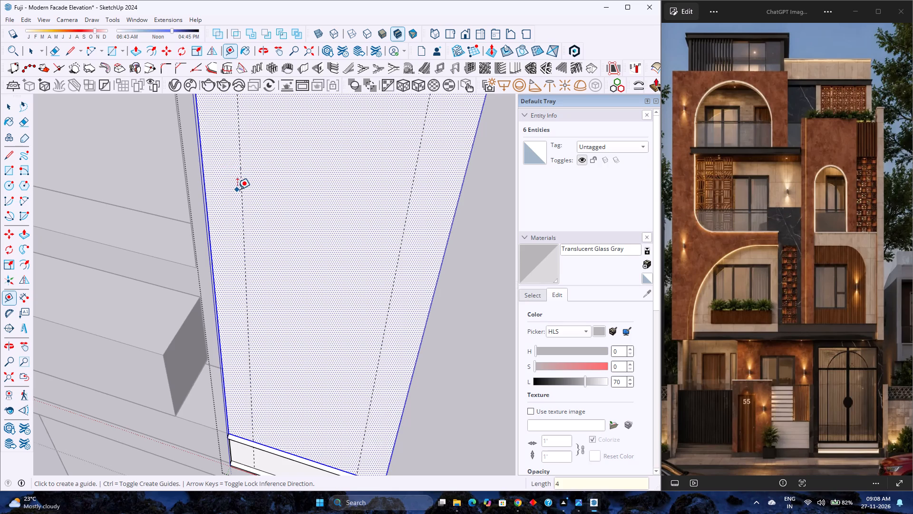
Draw a rectangle on the vertical strip's front face, bounded by the guides and reaching down to the strip's bottom edge.
scroll(237, 189, "down", 11)
key("r")
scroll(237, 189, "down", 9)
middle_click_drag(228, 171, 239, 255, "shift")
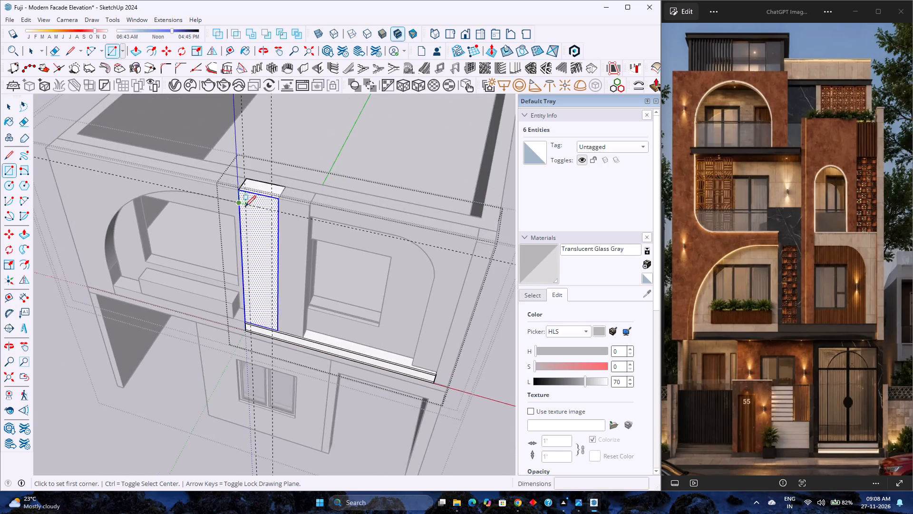
scroll(245, 207, "up", 12)
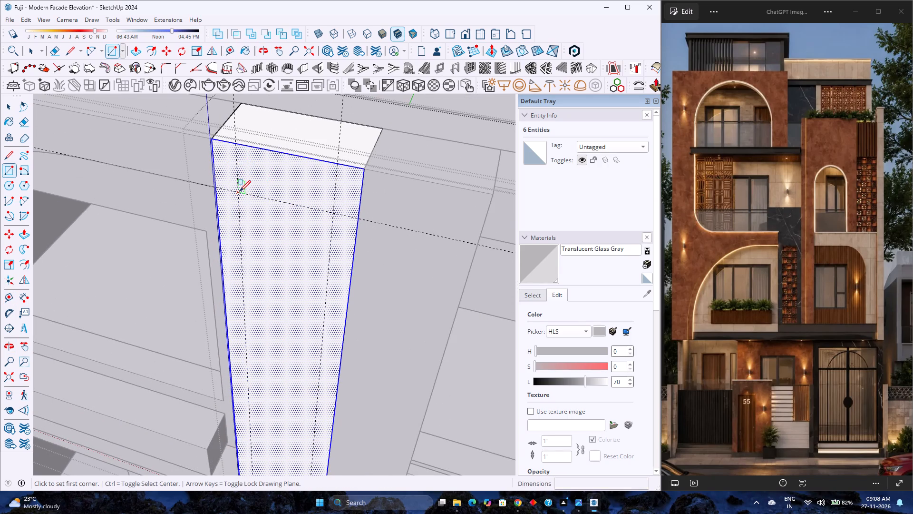
left_click(240, 191)
scroll(276, 245, "down", 15)
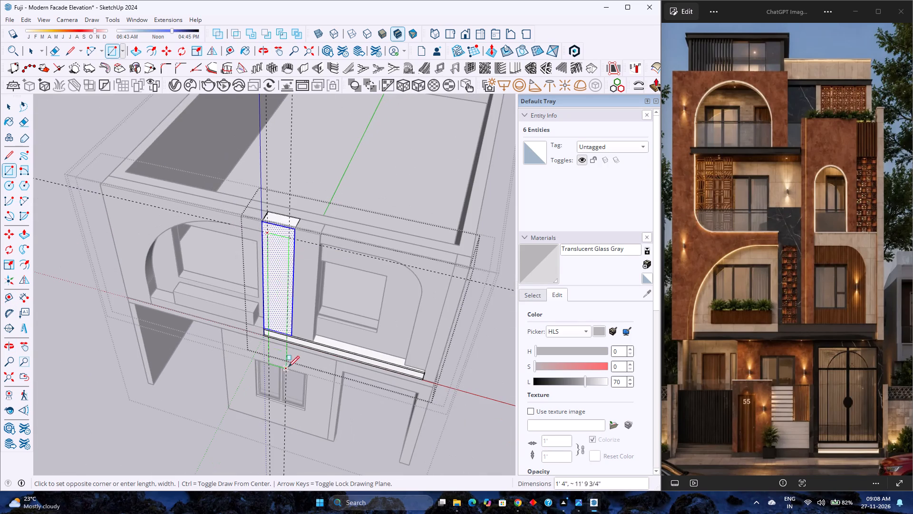
scroll(278, 335, "up", 19)
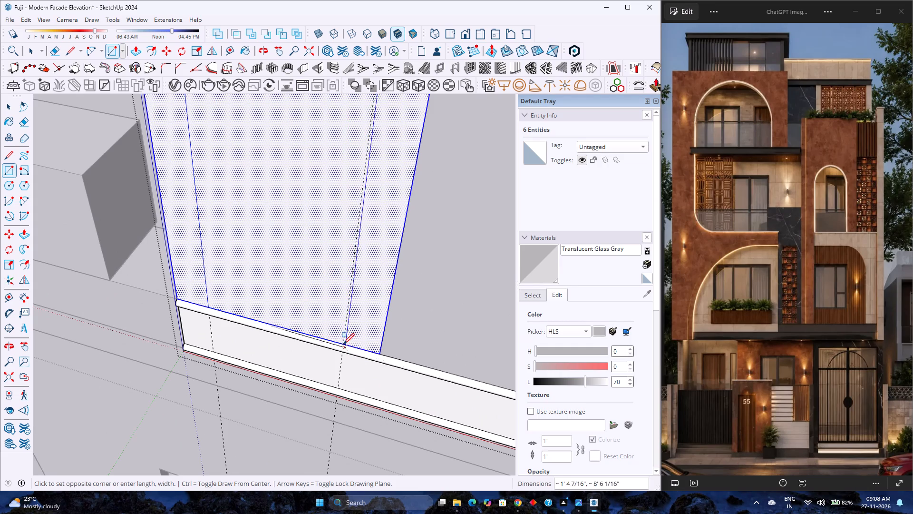
left_click(343, 344)
scroll(310, 297, "down", 8)
key("Escape")
scroll(307, 293, "down", 3)
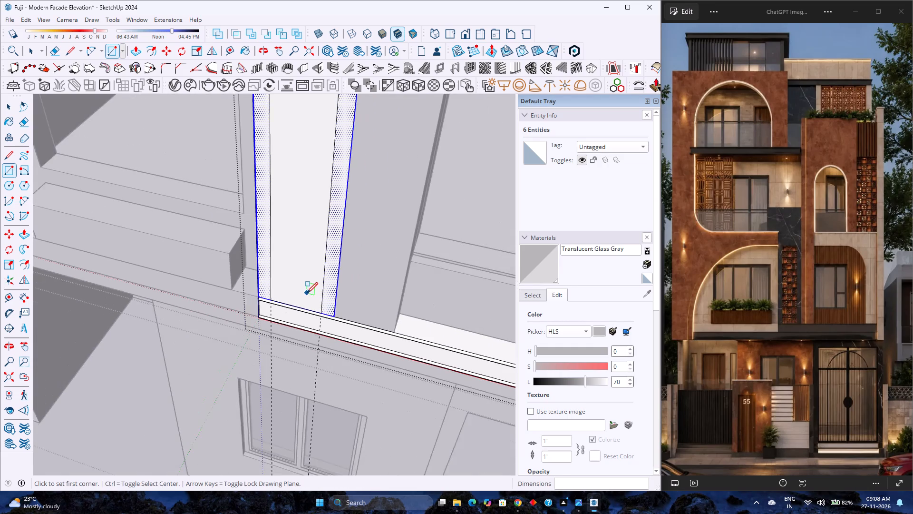
scroll(307, 293, "down", 2)
Push the rectangular panel on the vertical strip's front face 6" inward as a recess.
key("space")
left_click(304, 284)
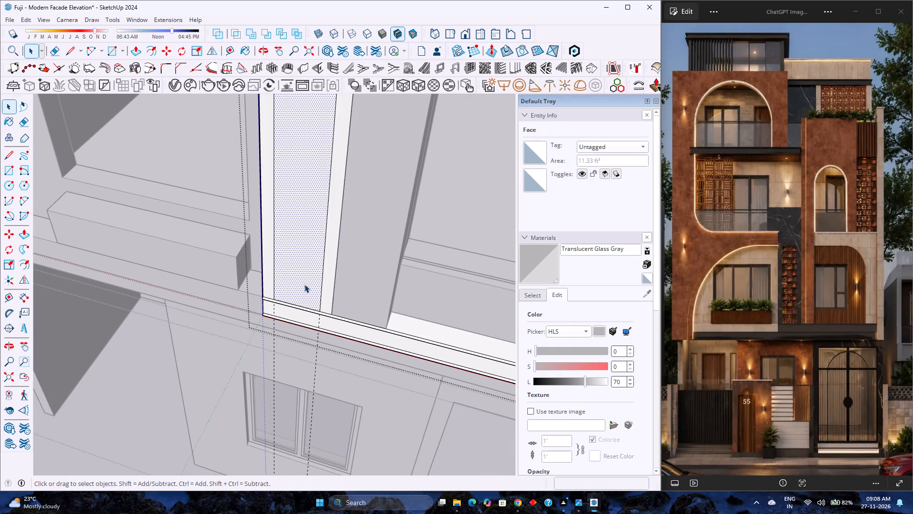
key("p")
scroll(304, 284, "down", 7)
scroll(302, 194, "up", 2)
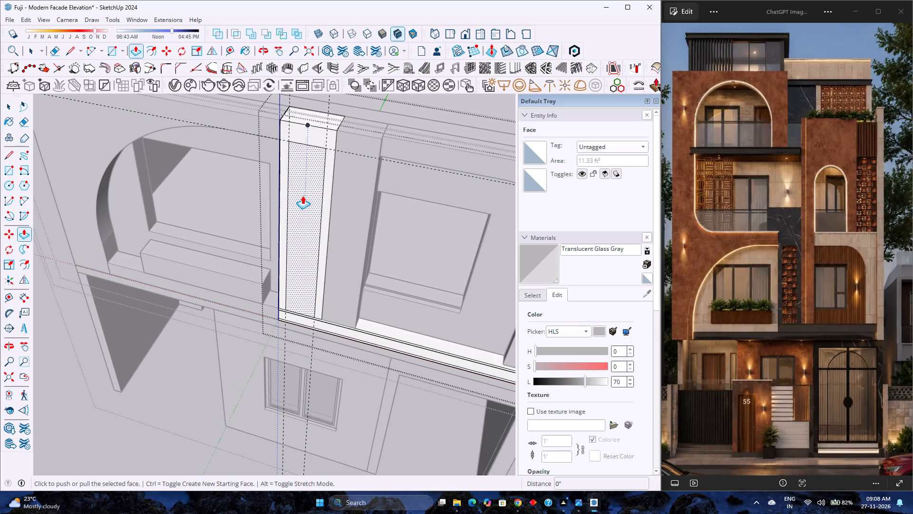
scroll(302, 196, "up", 8)
scroll(306, 198, "up", 2, "shift")
middle_click_drag(306, 198, 293, 351, "shift")
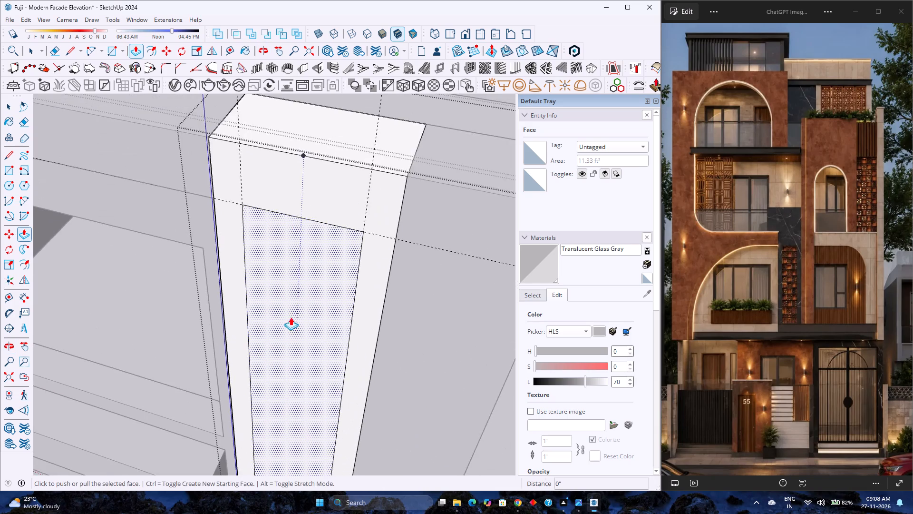
scroll(291, 313, "down", 4)
left_click(290, 310)
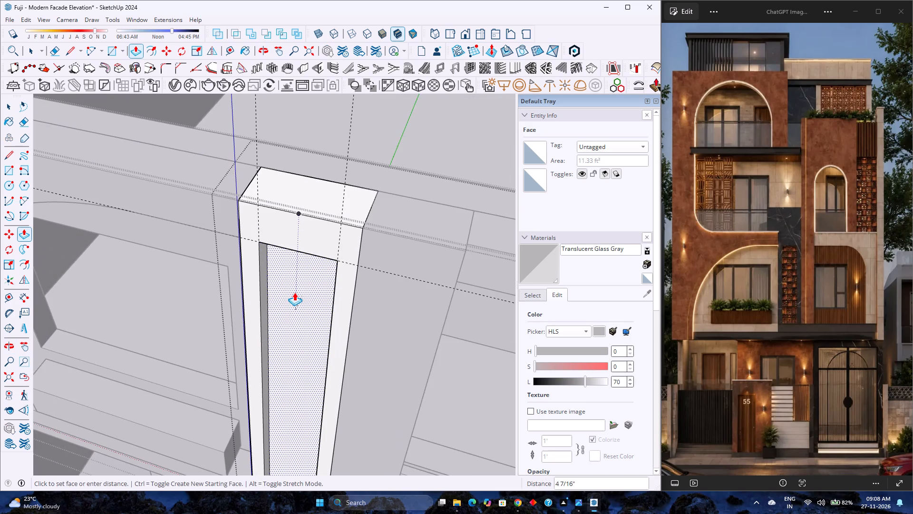
key("6")
key("Return")
scroll(294, 292, "down", 10)
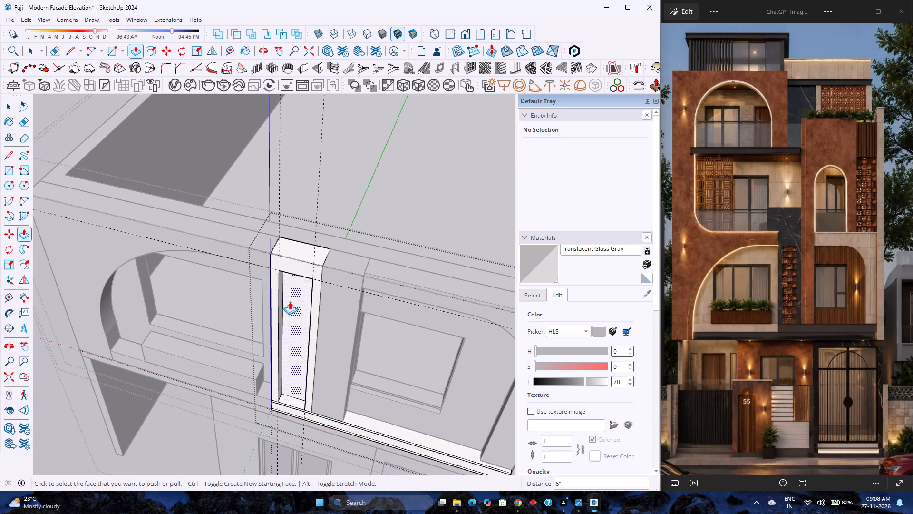
middle_click_drag(290, 301, 306, 181)
scroll(306, 185, "down", 1)
key("space")
Examine the recessed strip panel together with the arches and planter box on the upper-floor facade.
scroll(306, 189, "down", 9)
middle_click_drag(306, 190, 304, 269, "shift")
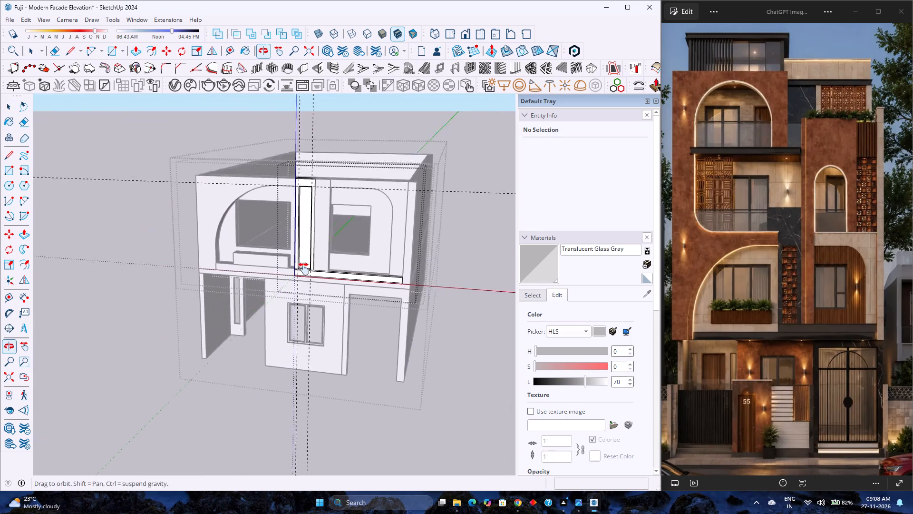
middle_click_drag(304, 269, 309, 321, "shift")
scroll(301, 388, "up", 5)
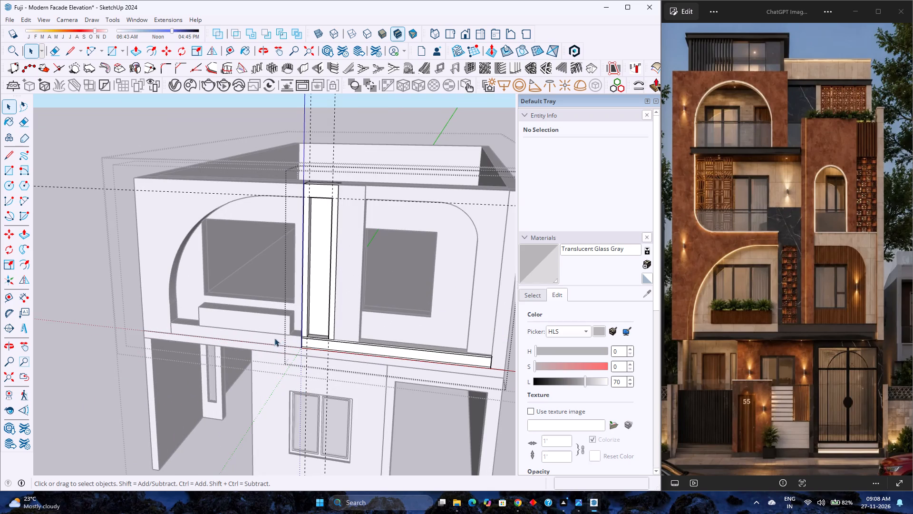
scroll(282, 335, "down", 4)
scroll(372, 220, "up", 5)
scroll(364, 234, "down", 3)
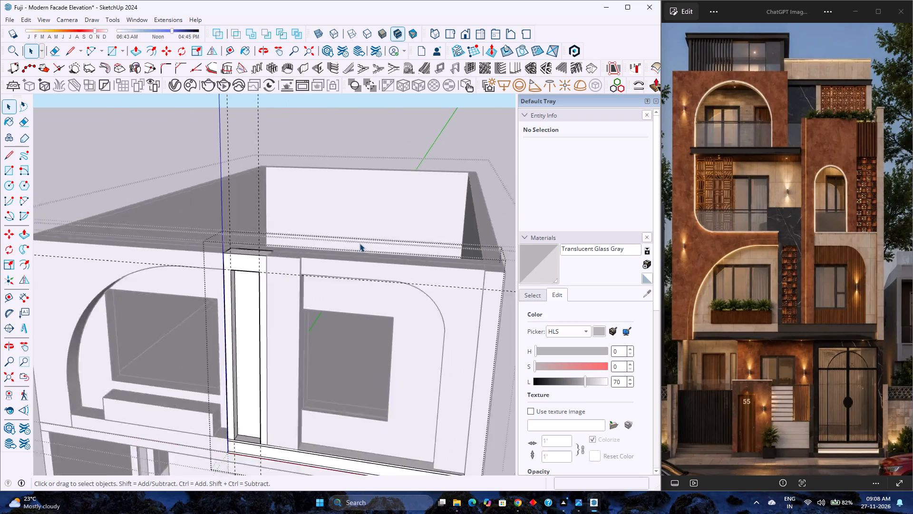
scroll(359, 243, "down", 4)
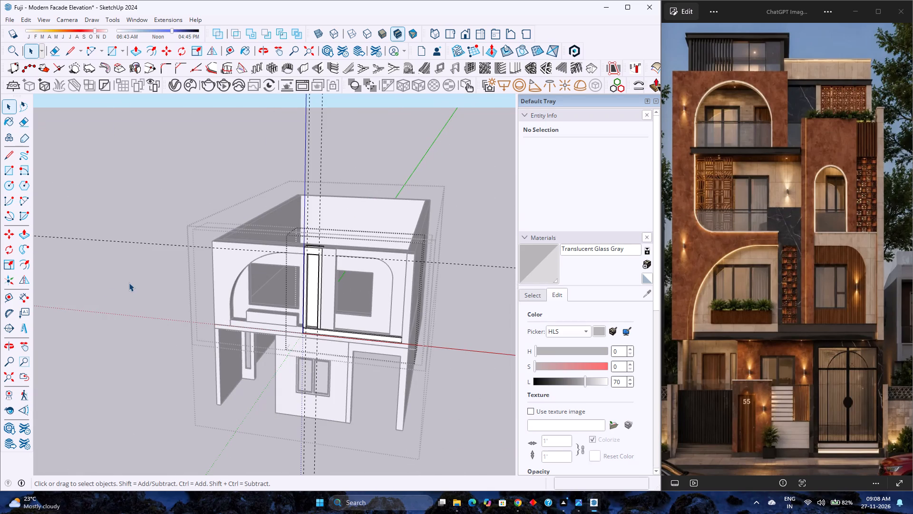
Delete all guides in the model and exit the open nested groups.
left_click(131, 283)
left_click(22, 15)
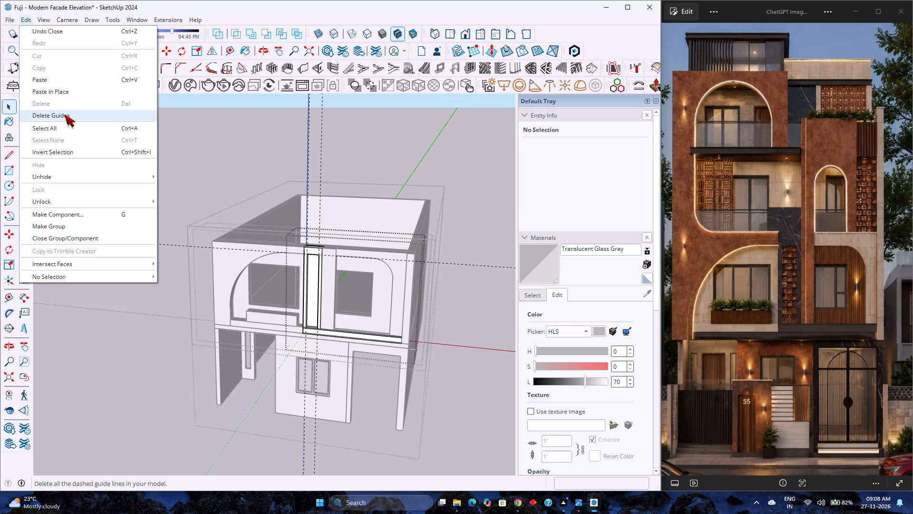
left_click(65, 115)
left_click(214, 180)
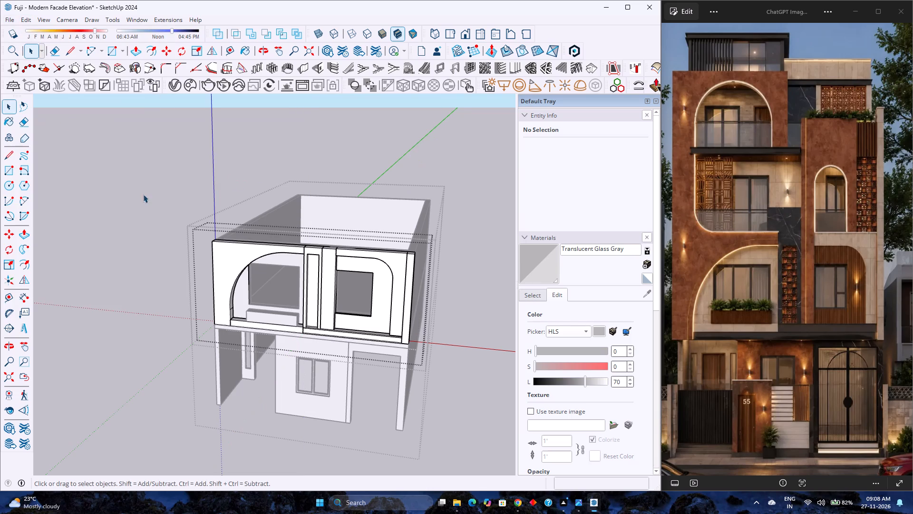
left_click(136, 206)
scroll(136, 206, "down", 4)
left_click(136, 206)
scroll(185, 226, "down", 5)
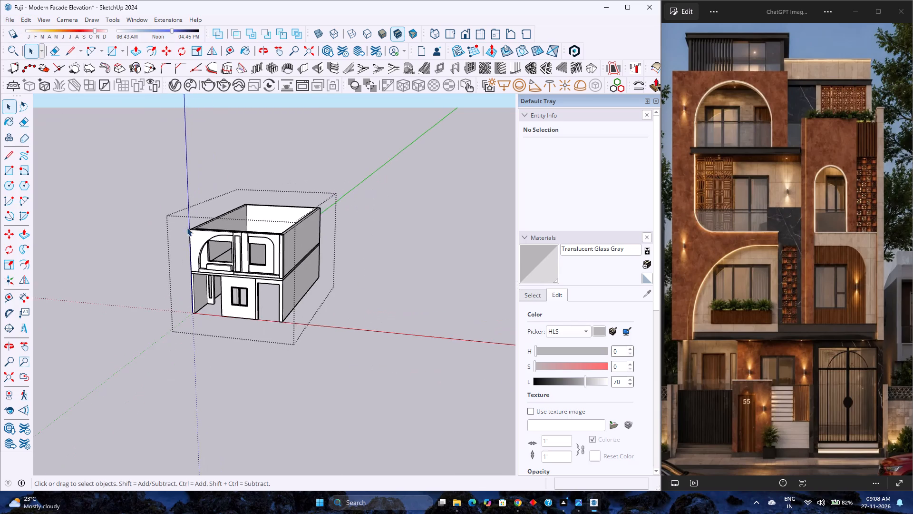
Save the model.
middle_click_drag(203, 227, 316, 224)
middle_click(316, 224)
key("ctrl+s")
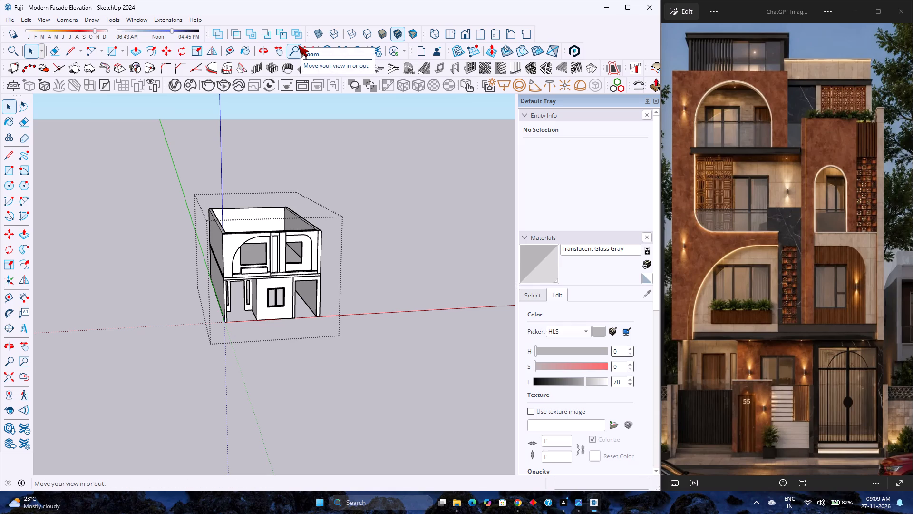
Examine the whole two-storey facade in the standard Front view, fitted to the model extents.
scroll(305, 40, "down", 2)
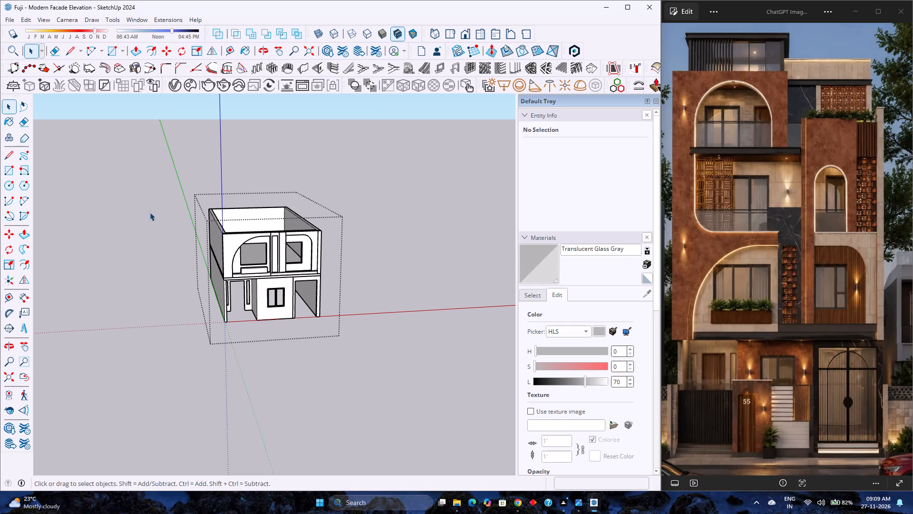
scroll(140, 209, "down", 4)
scroll(140, 209, "up", 4)
scroll(140, 209, "down", 5)
scroll(140, 209, "up", 5)
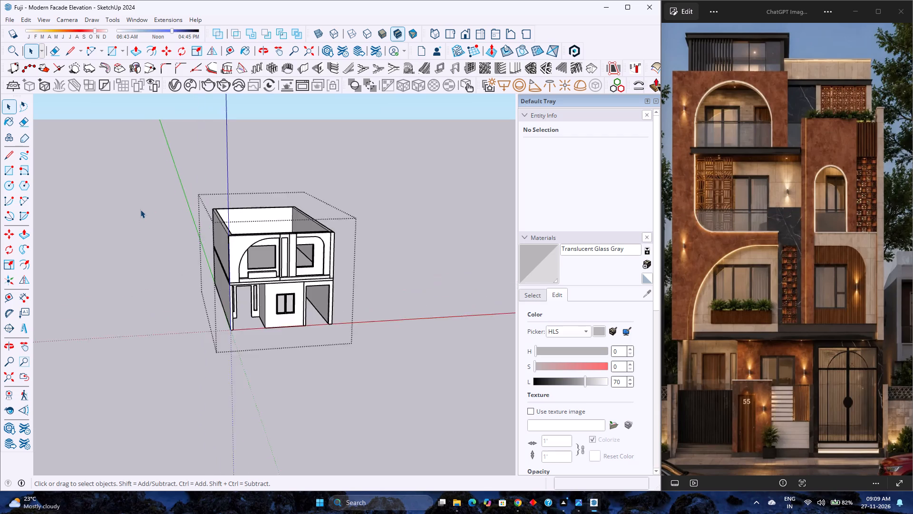
scroll(140, 209, "down", 5)
scroll(140, 209, "up", 8)
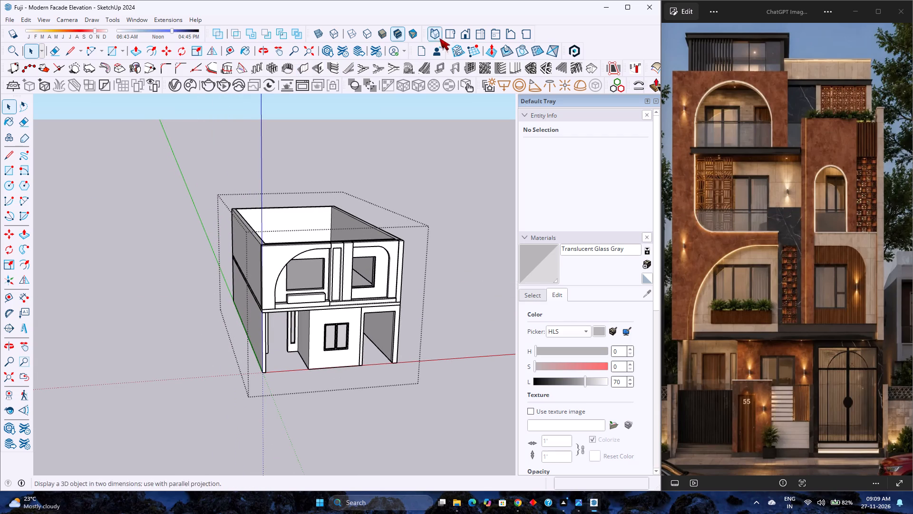
left_click(464, 39)
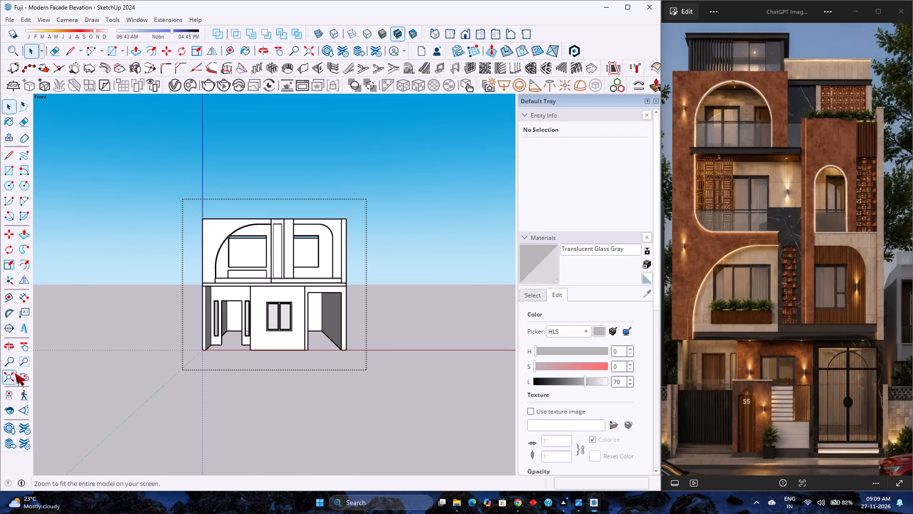
left_click(14, 373)
scroll(290, 283, "down", 2)
scroll(290, 283, "up", 2)
scroll(290, 283, "down", 3)
scroll(290, 283, "up", 2)
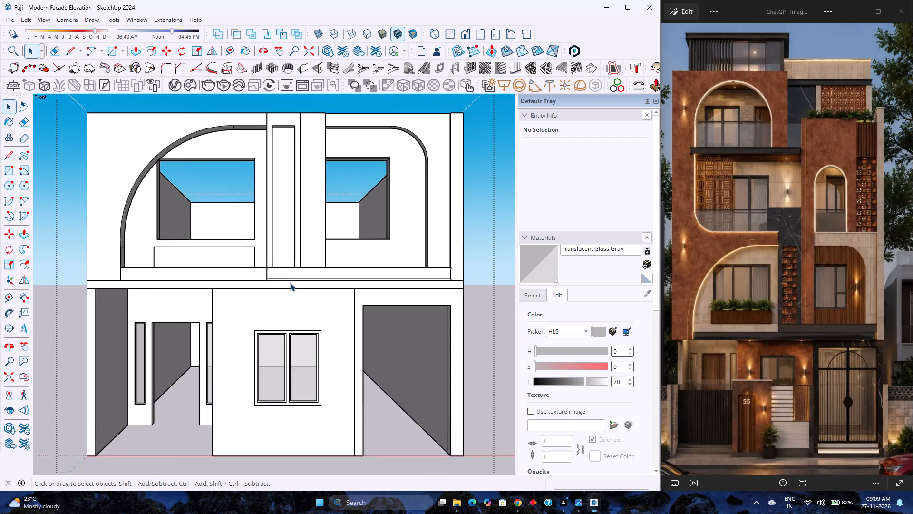
scroll(290, 283, "up", 1)
scroll(290, 282, "down", 3)
scroll(290, 282, "up", 3)
scroll(290, 282, "down", 3)
scroll(290, 282, "up", 3)
scroll(290, 280, "down", 4)
scroll(289, 278, "up", 1)
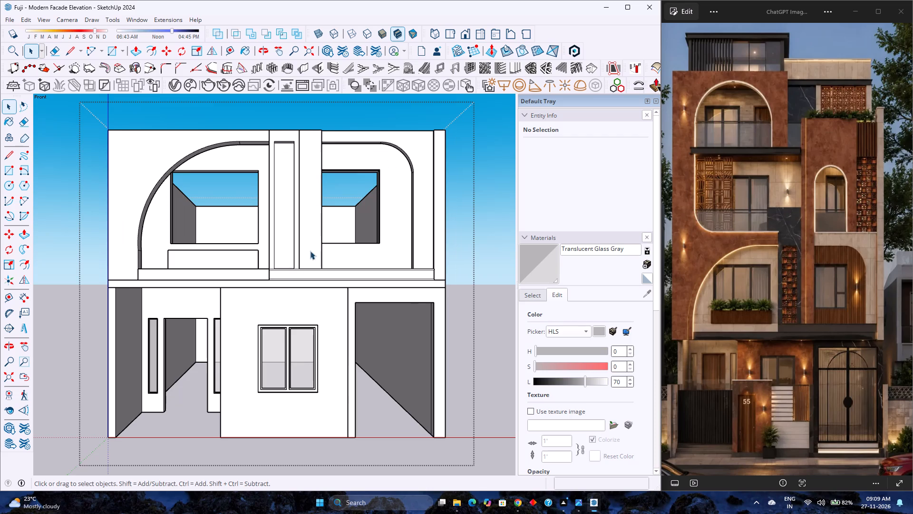
Draw a horizontal 22' 6" by 39' rectangle across the tops of the upper-floor walls between opposite outer corners.
middle_click_drag(339, 230, 319, 281)
scroll(299, 227, "up", 4)
scroll(299, 226, "down", 4)
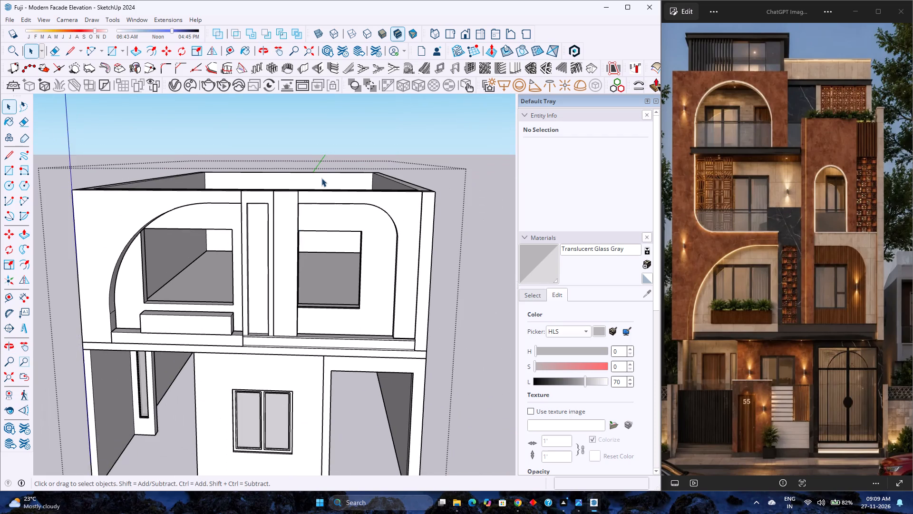
scroll(321, 178, "up", 3)
scroll(321, 178, "down", 3)
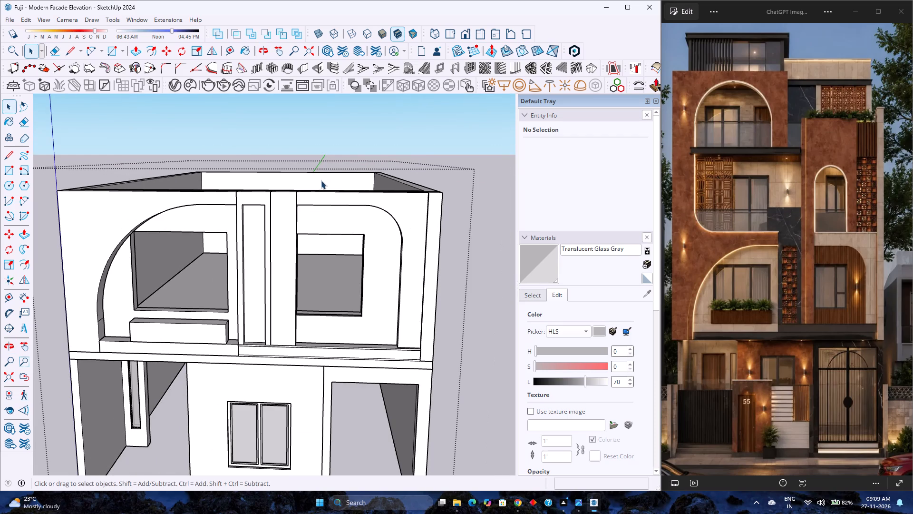
middle_click_drag(321, 180, 309, 265)
scroll(308, 254, "down", 4)
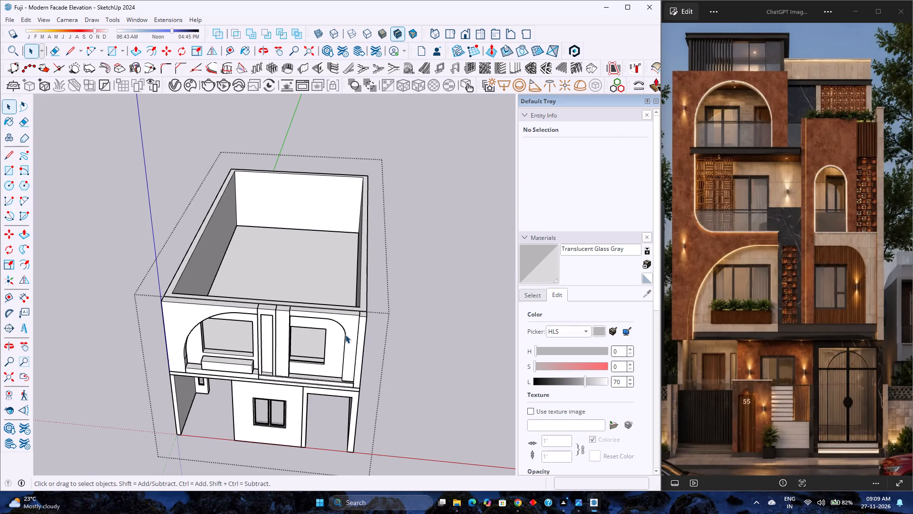
scroll(362, 312, "up", 4)
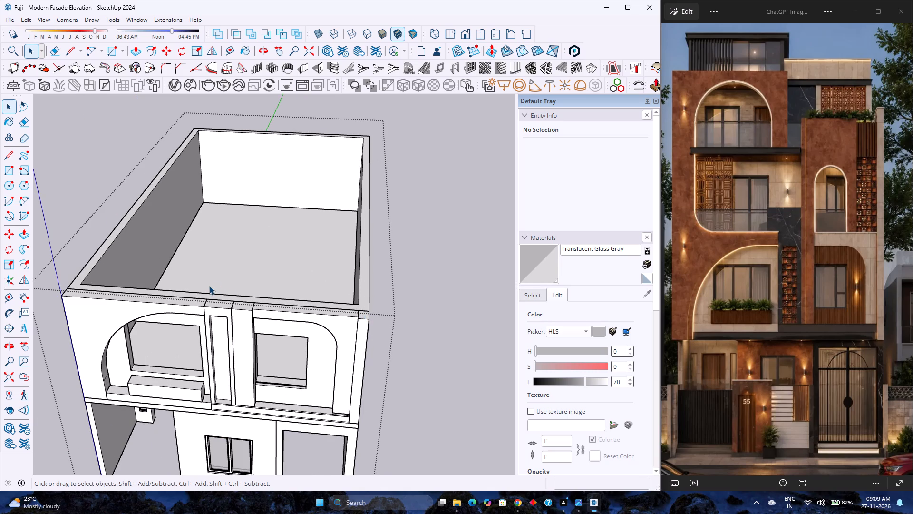
left_click(115, 51)
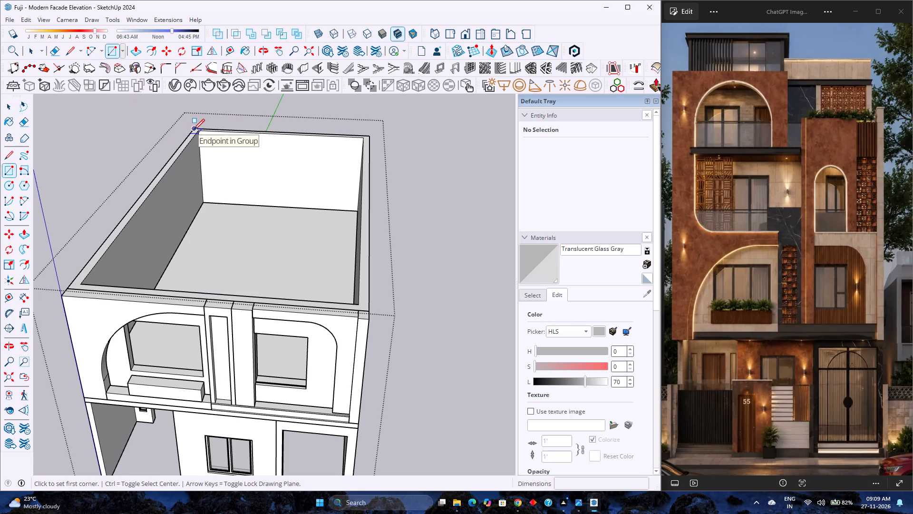
left_click(194, 130)
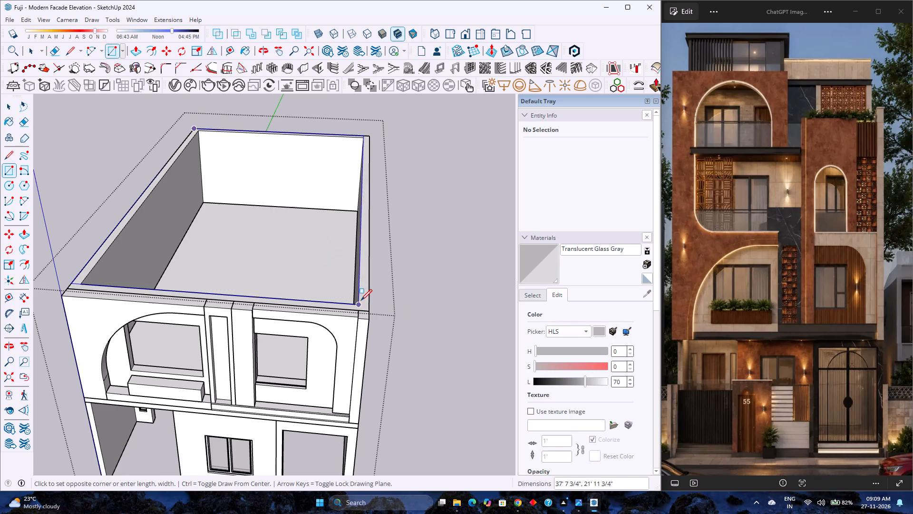
key("Up")
left_click(371, 307)
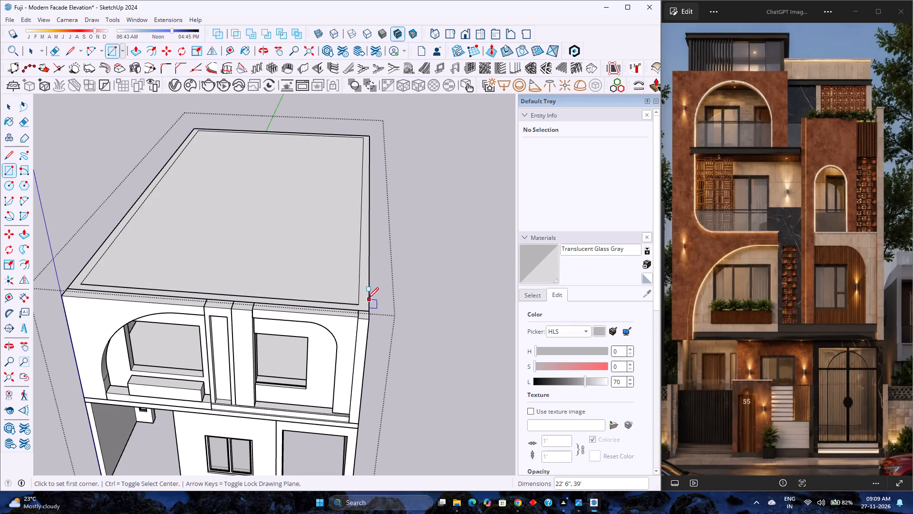
Make the new roof rectangle and its edges a group.
key("space")
double_click(324, 246)
right_click(324, 246)
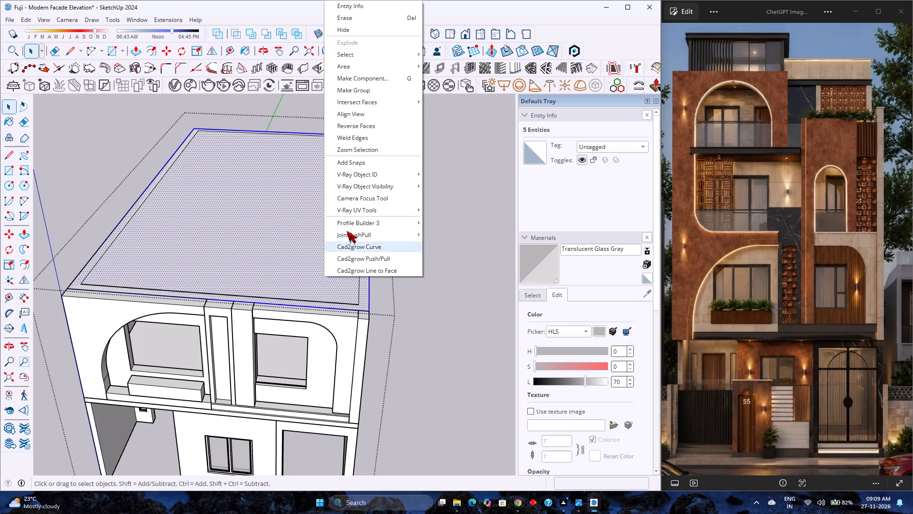
left_click(367, 91)
Open the roof rectangle group and extrude its face upward 9" as a slab.
double_click(309, 189)
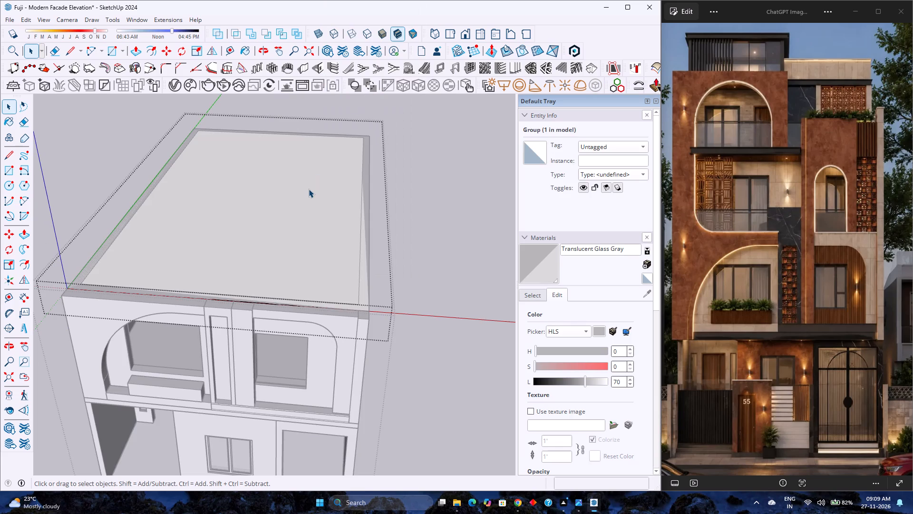
key("p")
left_click(309, 189)
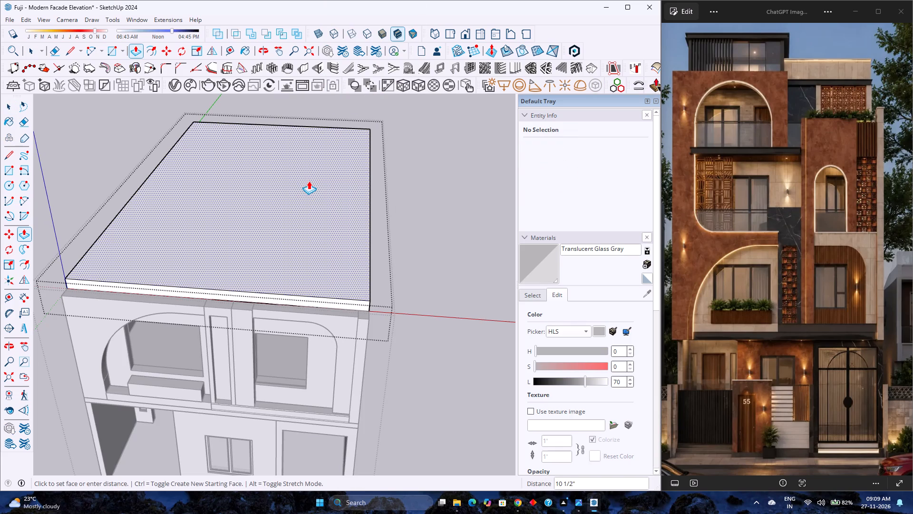
key("9")
key("Return")
scroll(309, 230, "down", 3)
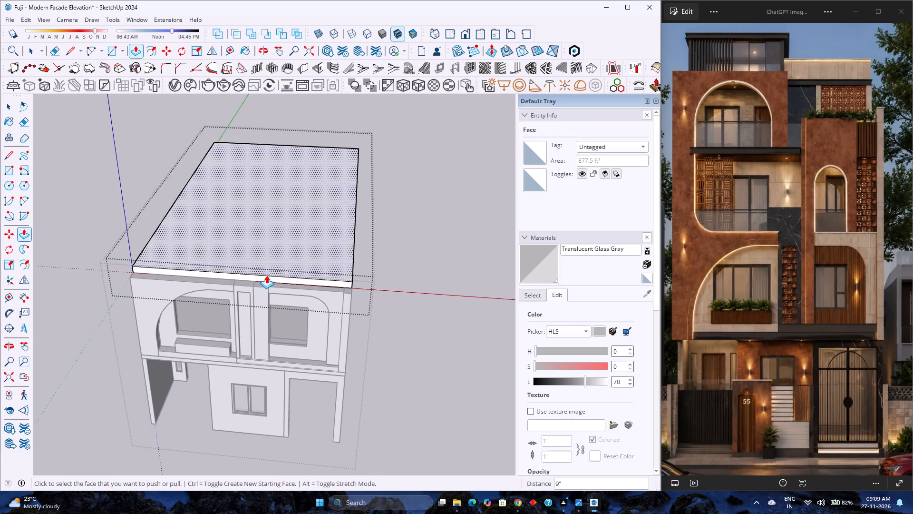
Examine the side of the house where the floor slab between storeys and the roof slab meet the walls.
scroll(266, 275, "up", 5)
key("space")
key("Escape")
scroll(266, 268, "down", 5)
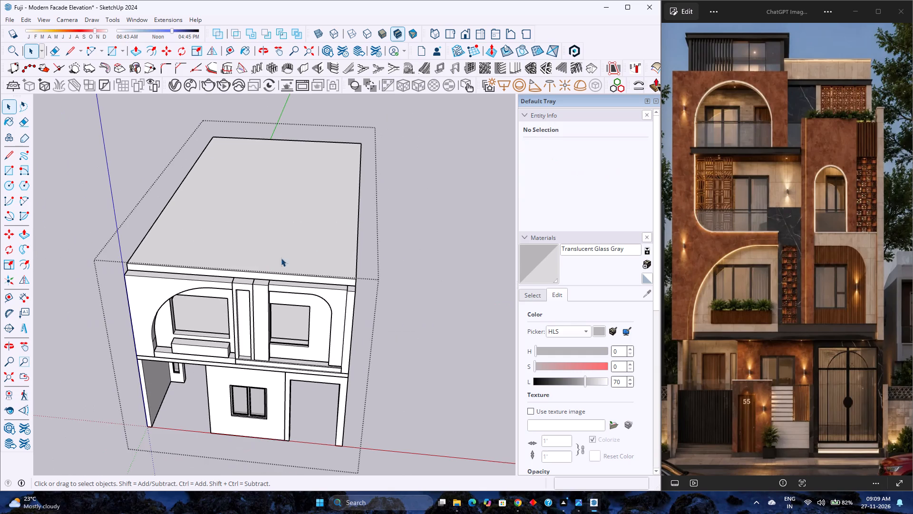
scroll(338, 213, "down", 2)
middle_click_drag(413, 269, 179, 197)
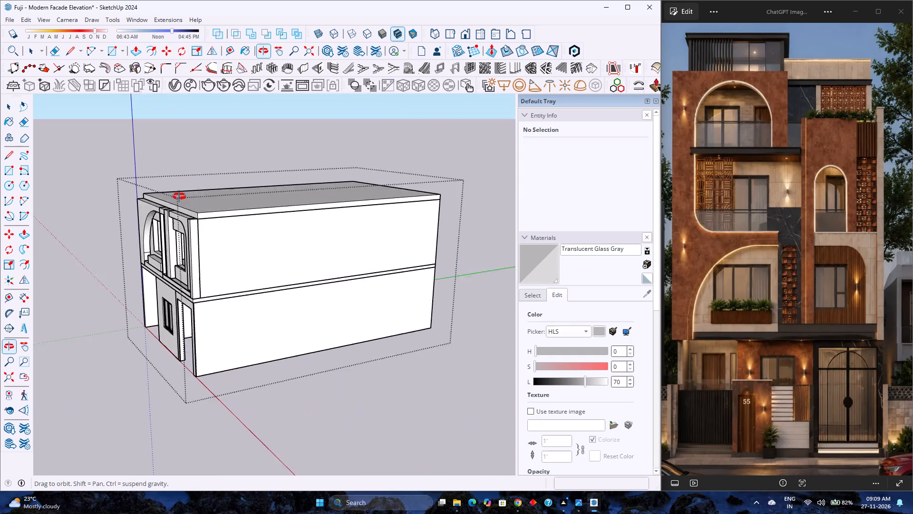
middle_click_drag(179, 197, 160, 180)
middle_click(160, 180)
scroll(261, 315, "up", 3)
scroll(218, 256, "up", 3)
scroll(217, 254, "down", 2)
scroll(217, 254, "up", 7)
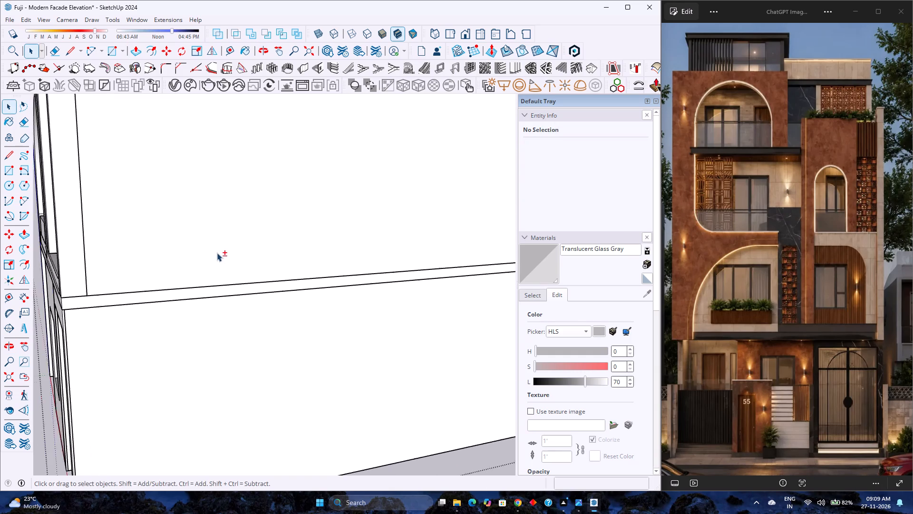
middle_click_drag(223, 259, 279, 335, "shift")
scroll(258, 305, "down", 3)
scroll(212, 216, "down", 3)
Open the roof slab group and push its top face down 3" to thin the slab.
middle_click_drag(234, 239, 307, 311)
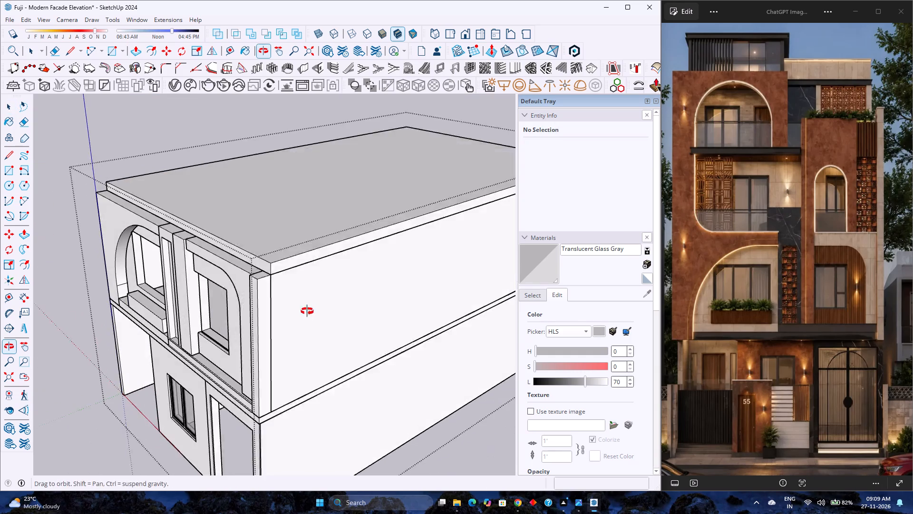
middle_click_drag(307, 311, 309, 314)
middle_click(309, 314)
scroll(257, 267, "up", 3)
double_click(261, 262)
scroll(261, 262, "up", 3)
key("p")
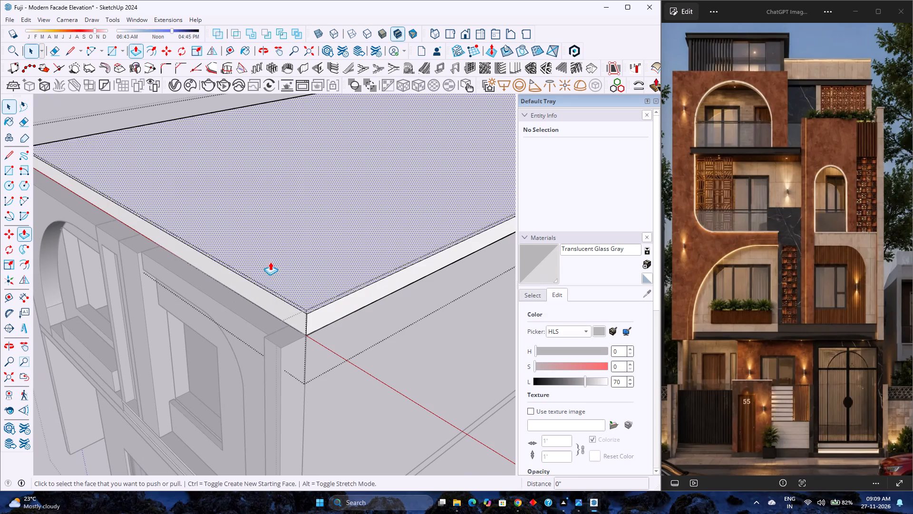
left_click(270, 262)
key("3")
key("Return")
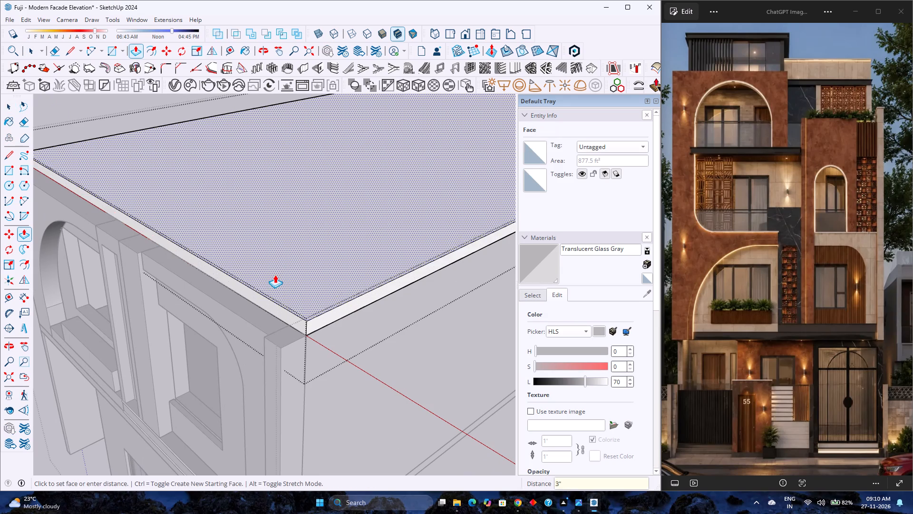
scroll(275, 275, "down", 5)
key("space")
scroll(275, 275, "down", 4)
key("Escape")
scroll(275, 275, "down", 6)
Examine the two-storey house from the side and the front with the thinned roof slab.
middle_click_drag(314, 331, 242, 253)
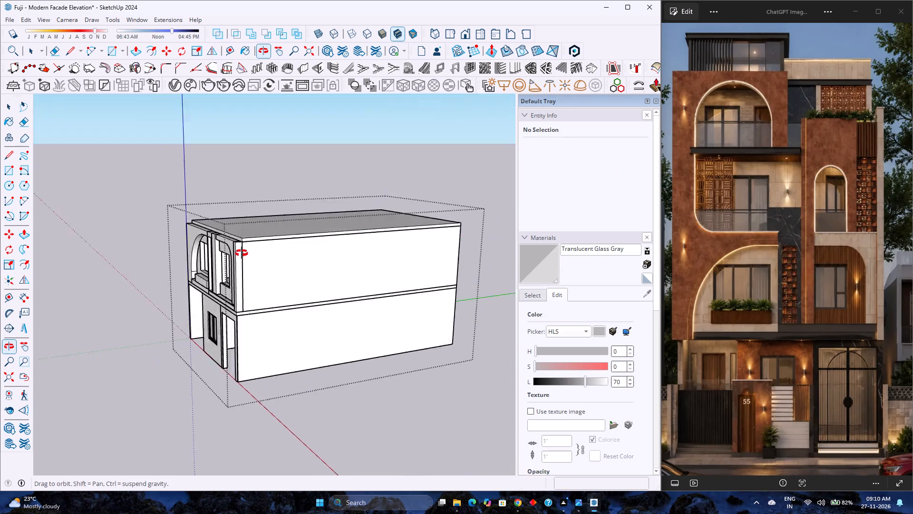
middle_click_drag(242, 253, 214, 208)
middle_click(214, 208)
middle_click(214, 208)
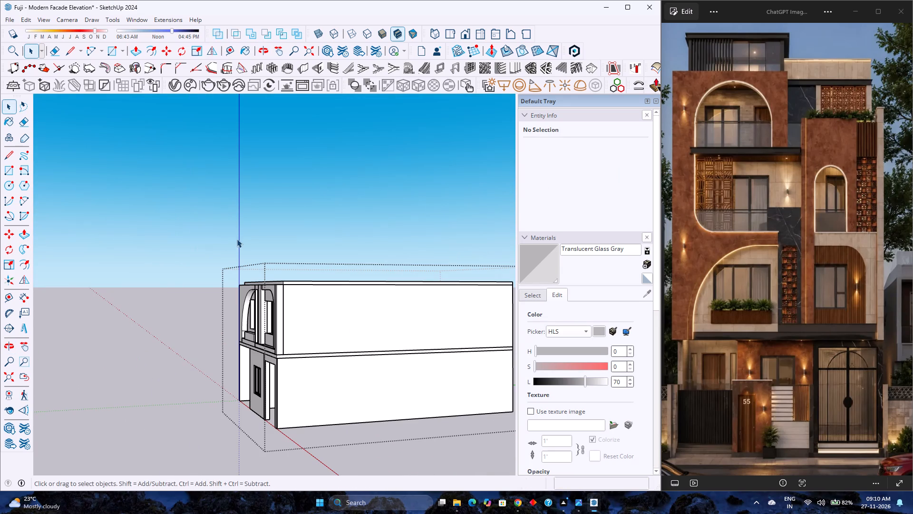
scroll(237, 243, "down", 1)
scroll(242, 262, "up", 4)
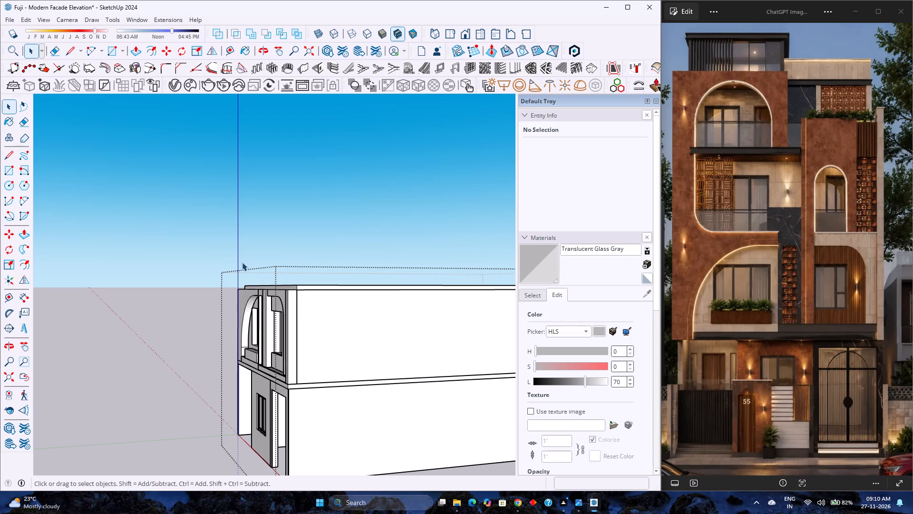
middle_click_drag(221, 262, 400, 319)
middle_click(400, 319)
scroll(399, 315, "down", 4)
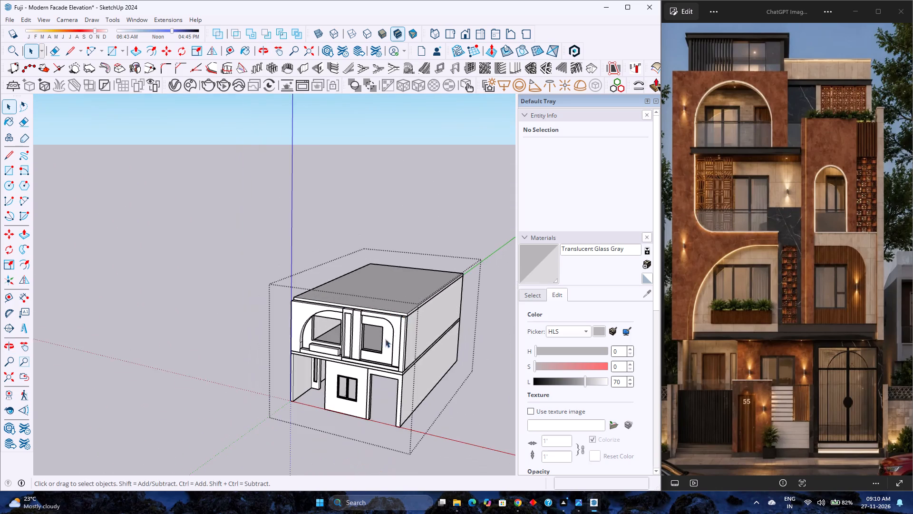
scroll(382, 340, "up", 7)
middle_click_drag(380, 349, 198, 285)
middle_click(198, 285)
scroll(198, 285, "down", 3)
scroll(173, 294, "up", 1)
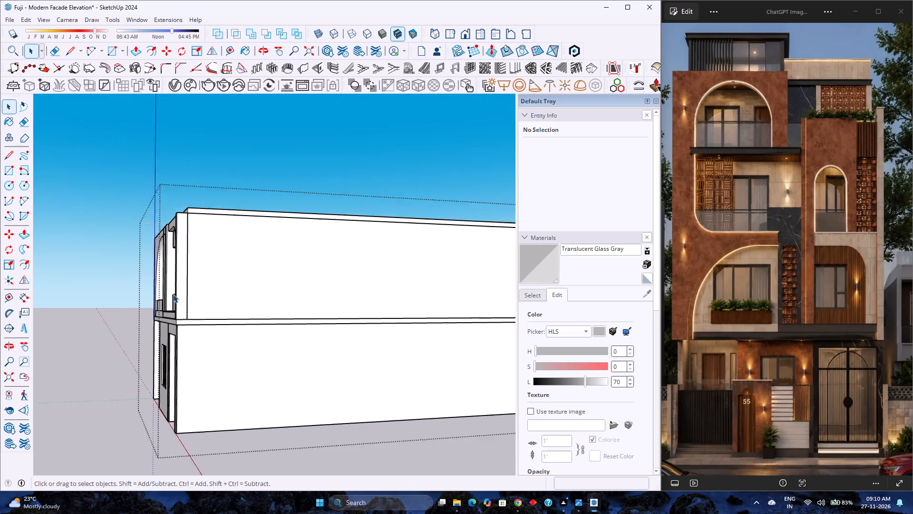
scroll(173, 294, "up", 1)
Open the first-floor facade group and the nested wall panel with the rounded corner around the right-hand window.
middle_click_drag(173, 294, 389, 359)
scroll(303, 344, "up", 8)
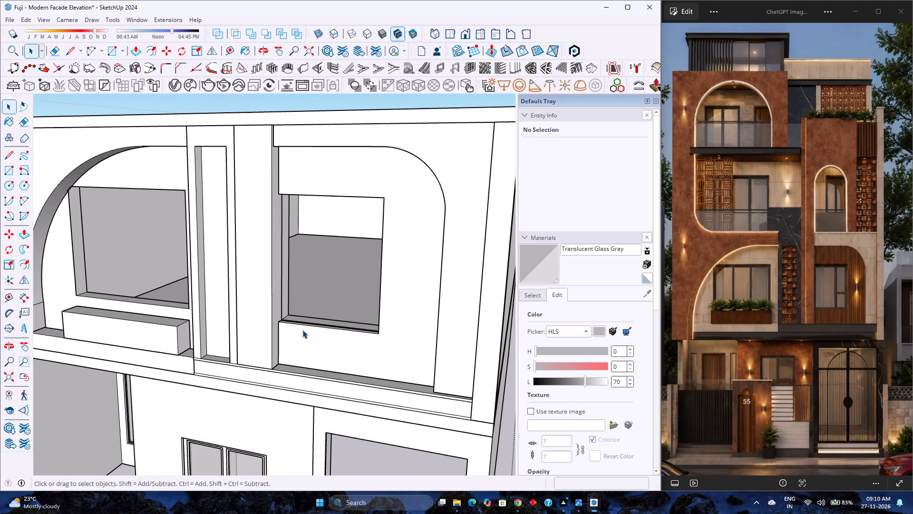
scroll(302, 330, "down", 2)
double_click(376, 302)
scroll(376, 302, "up", 3)
left_click(387, 297)
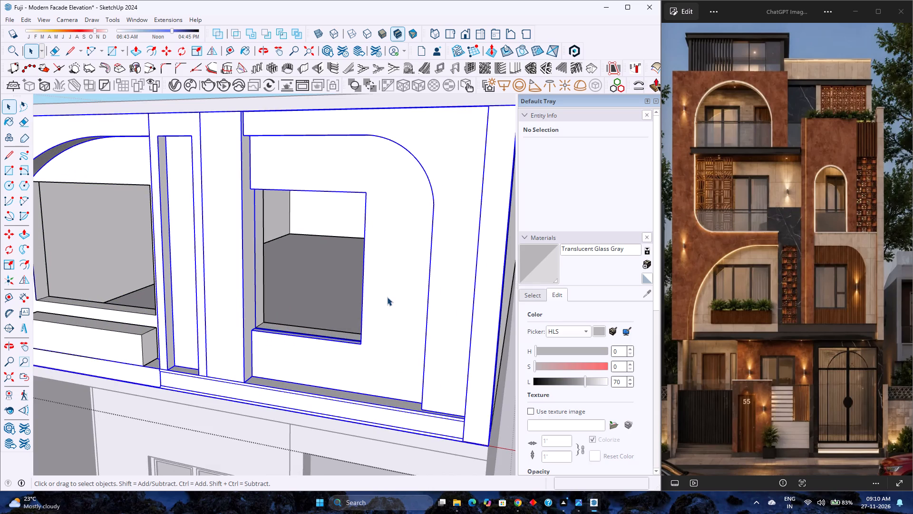
left_click(387, 297)
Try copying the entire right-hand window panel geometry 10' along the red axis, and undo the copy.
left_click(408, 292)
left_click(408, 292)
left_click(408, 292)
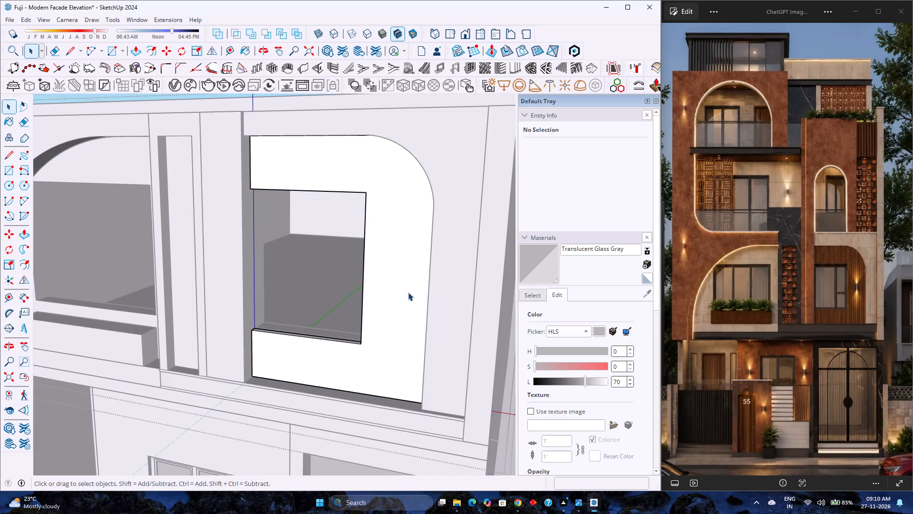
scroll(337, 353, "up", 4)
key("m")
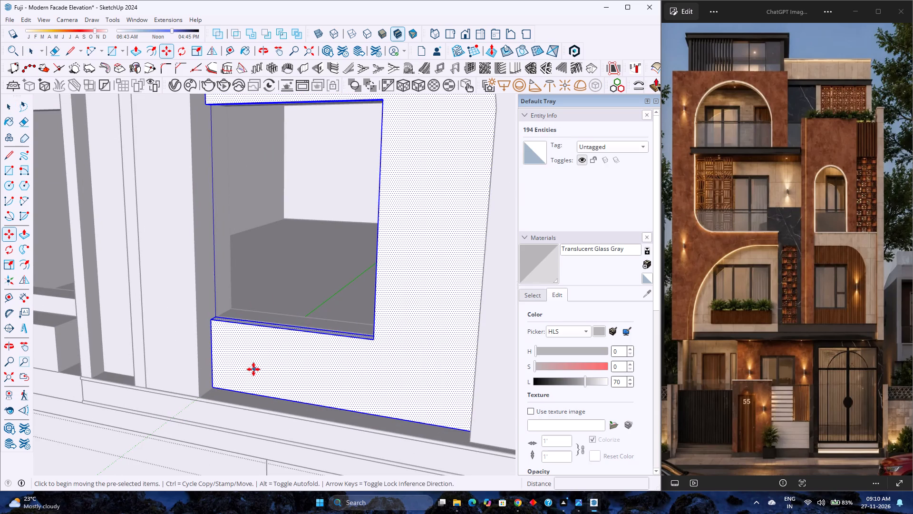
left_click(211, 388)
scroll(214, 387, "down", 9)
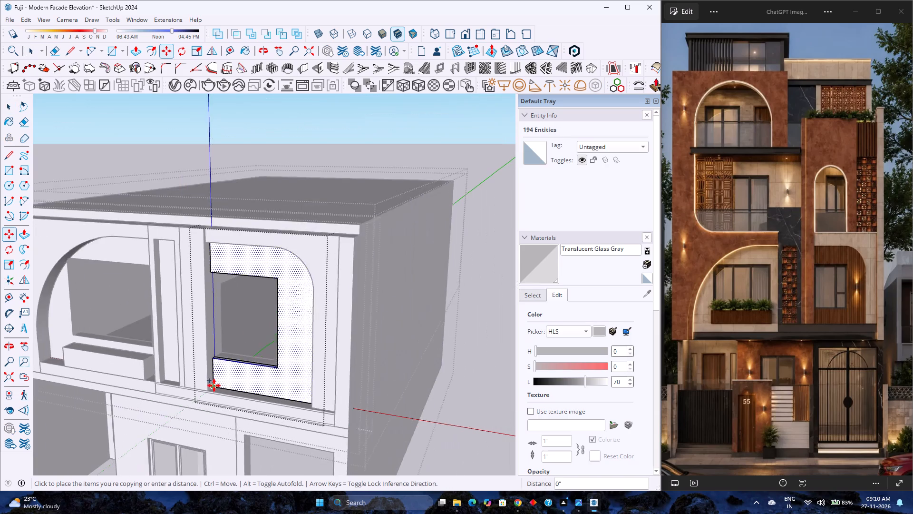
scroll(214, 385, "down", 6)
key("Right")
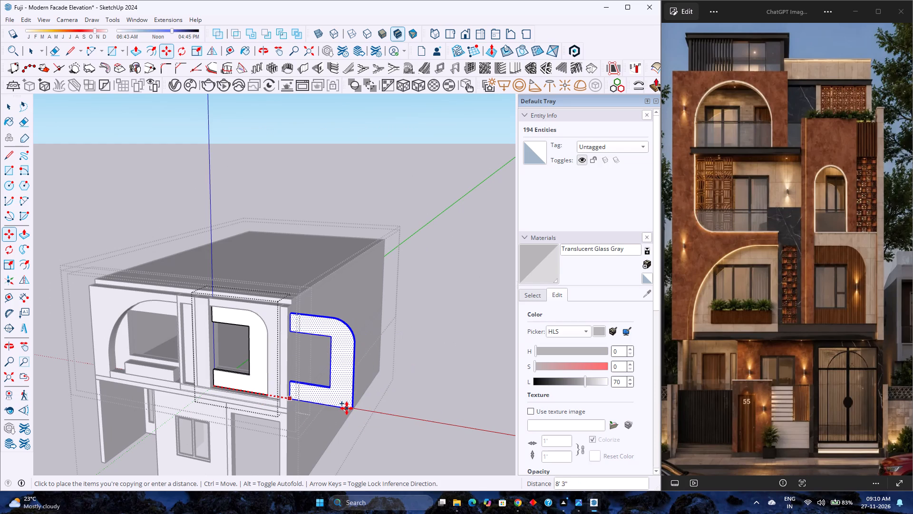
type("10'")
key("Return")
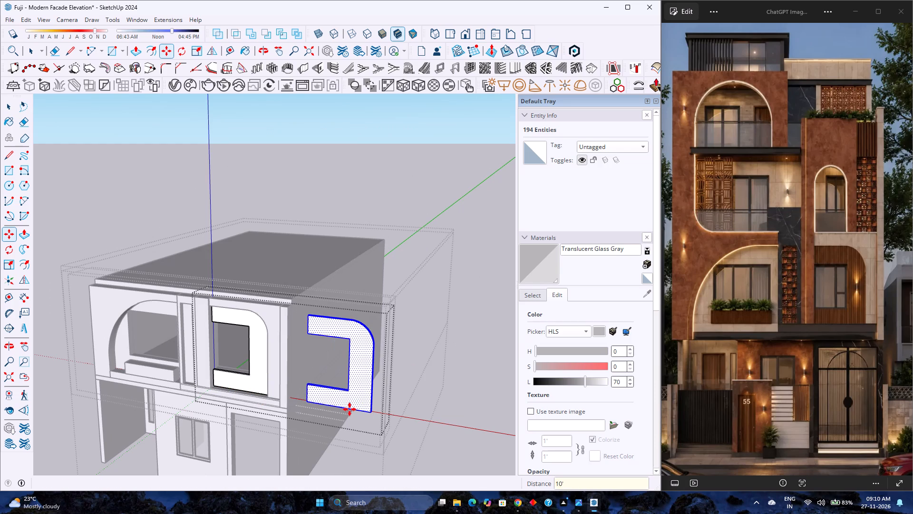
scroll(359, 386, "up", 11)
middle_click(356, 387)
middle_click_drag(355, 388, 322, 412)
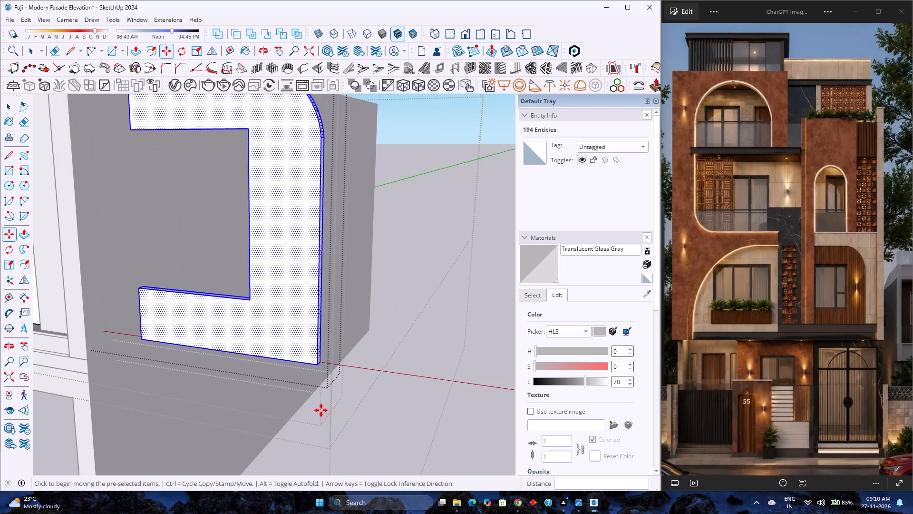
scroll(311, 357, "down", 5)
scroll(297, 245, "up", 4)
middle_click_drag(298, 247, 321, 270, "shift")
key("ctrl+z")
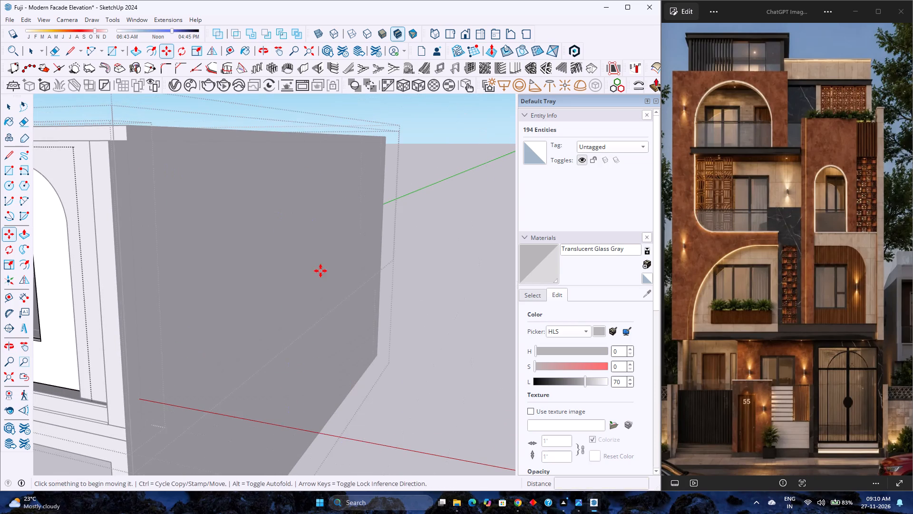
Copy only the front face of the right-hand window panel 10' along the red axis.
key("space")
scroll(321, 271, "down", 2)
left_click(132, 324)
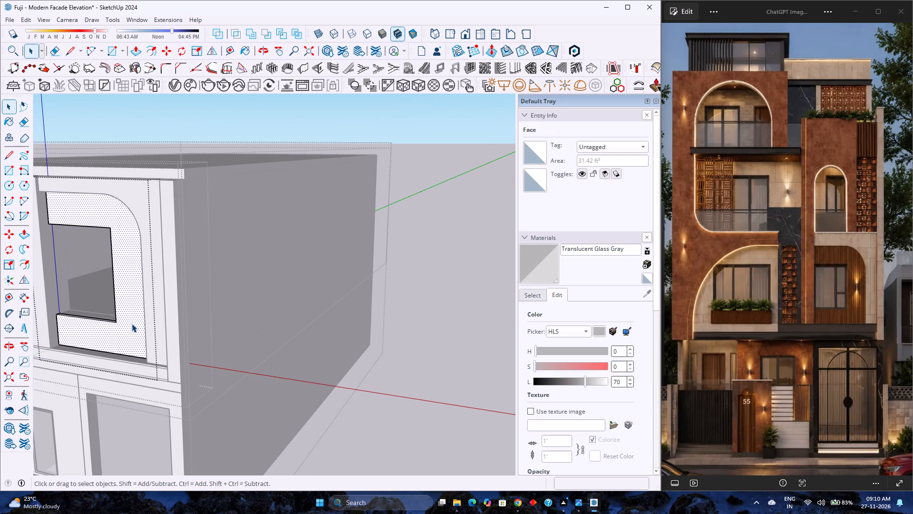
key("m")
left_click(55, 343)
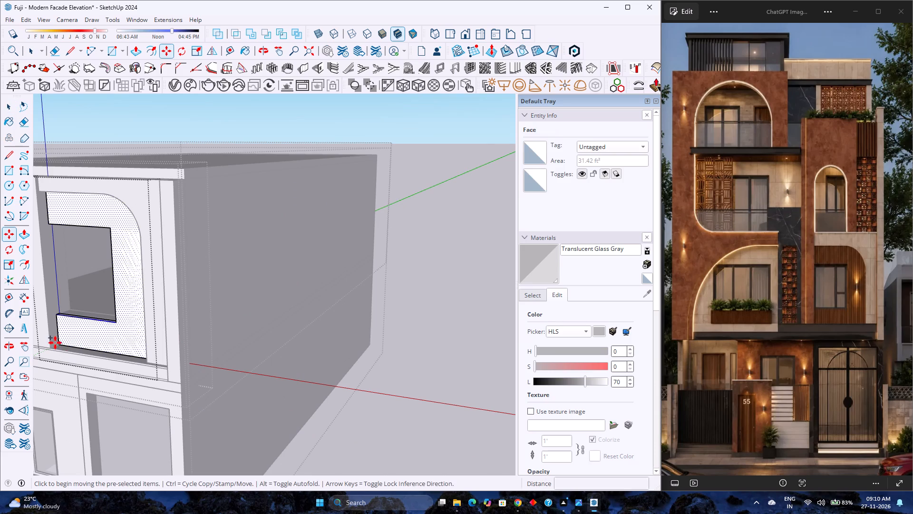
key("Right")
type("10")
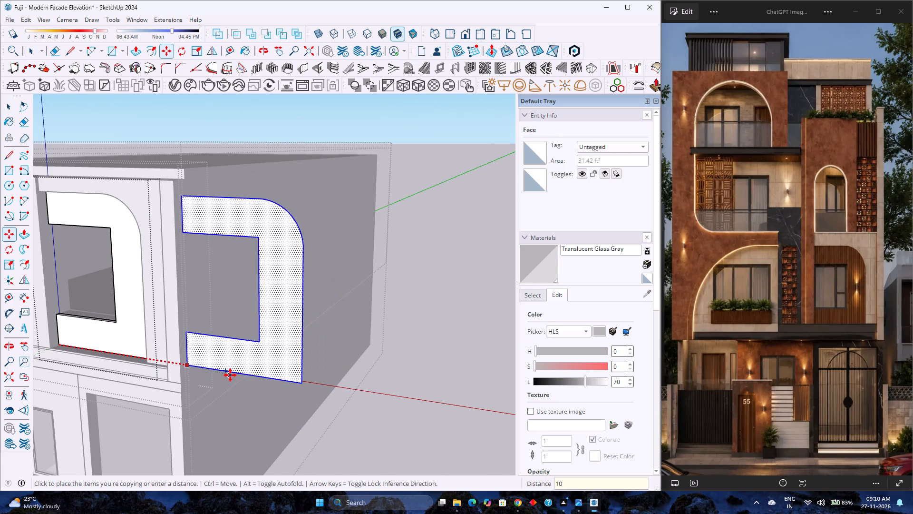
key("apostrophe")
key("Return")
Make the copied panel face a group.
right_click(269, 365)
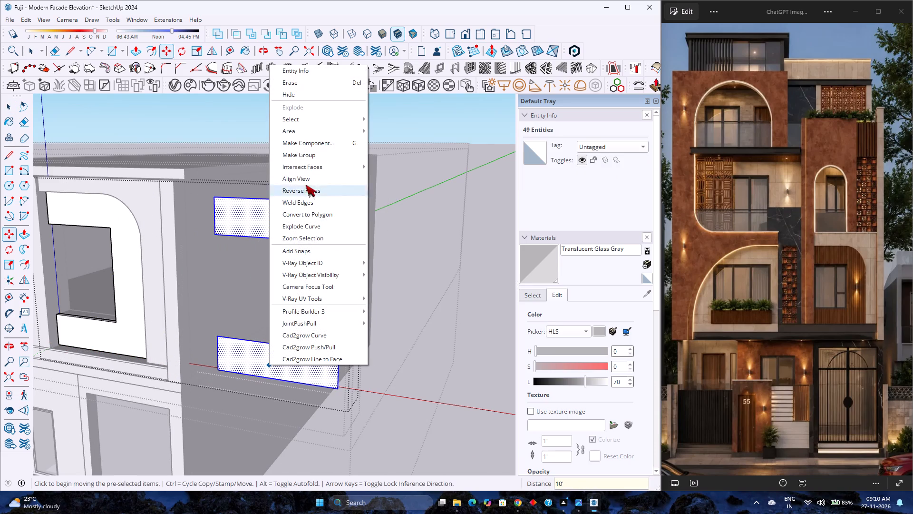
left_click(336, 154)
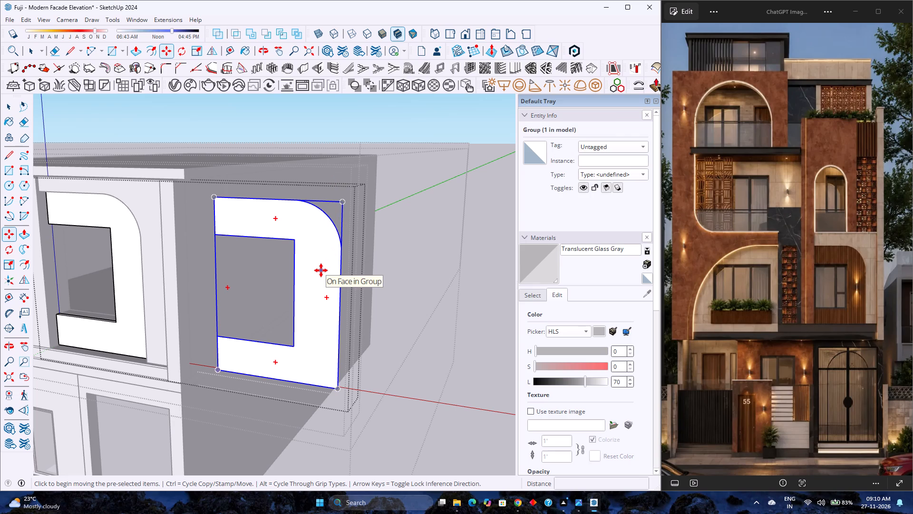
Start vertical louvres on the face inside the copied panel group, with a louvre depth of 0.5" and thickness of 2".
scroll(321, 270, "up", 4)
key("space")
double_click(325, 274)
scroll(325, 274, "up", 3)
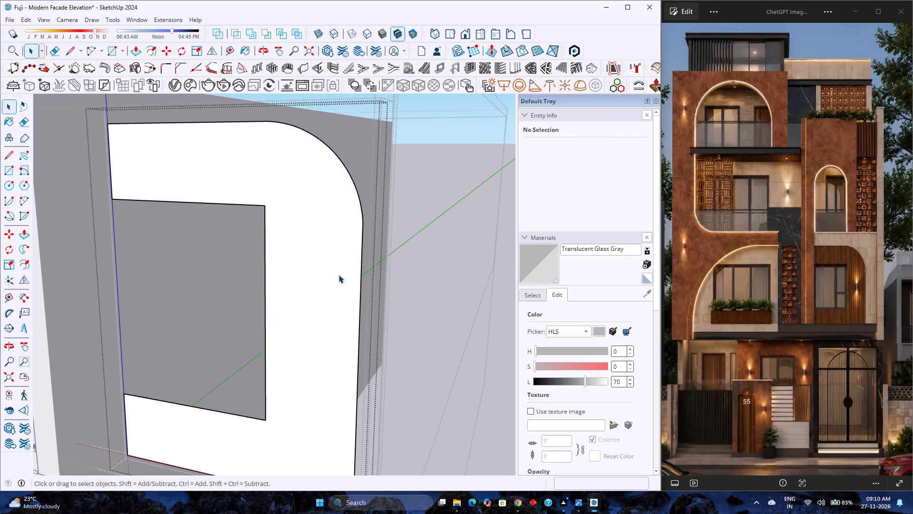
left_click(339, 275)
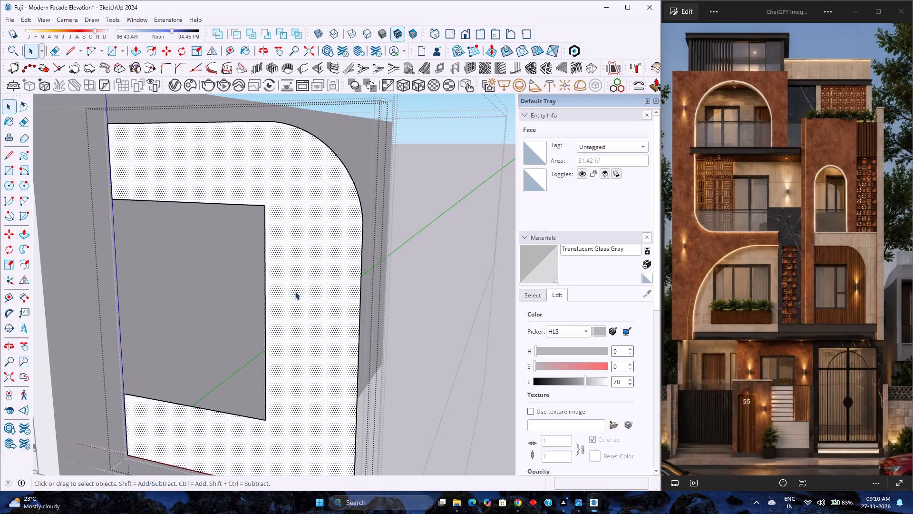
left_click(512, 69)
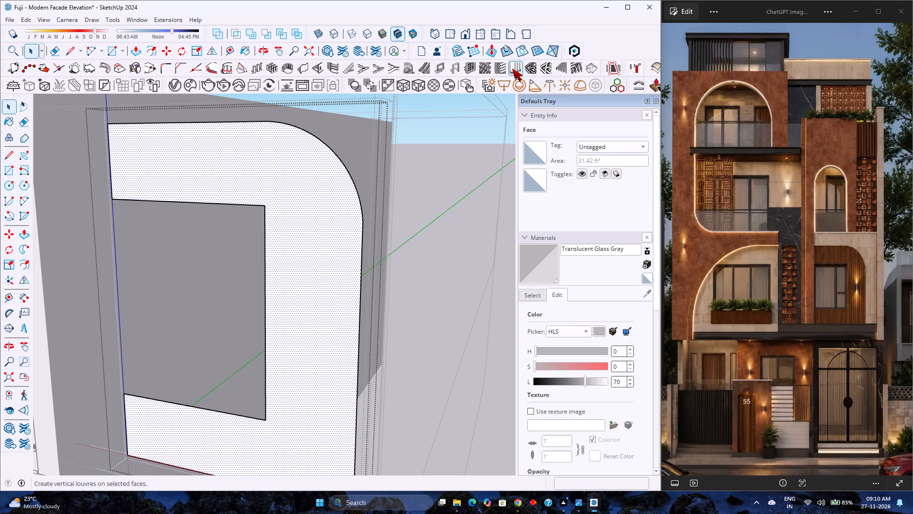
left_click(201, 232)
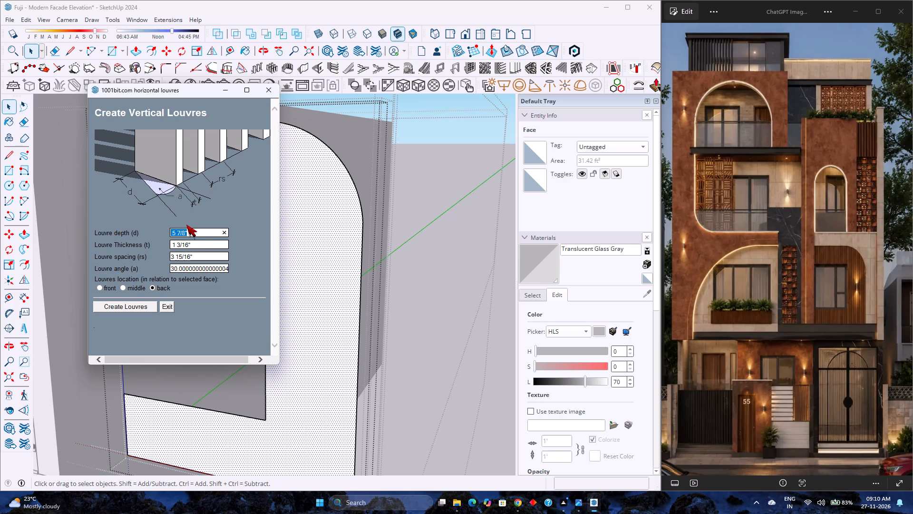
type("0.5")
key("shift+quotedbl")
key("Return")
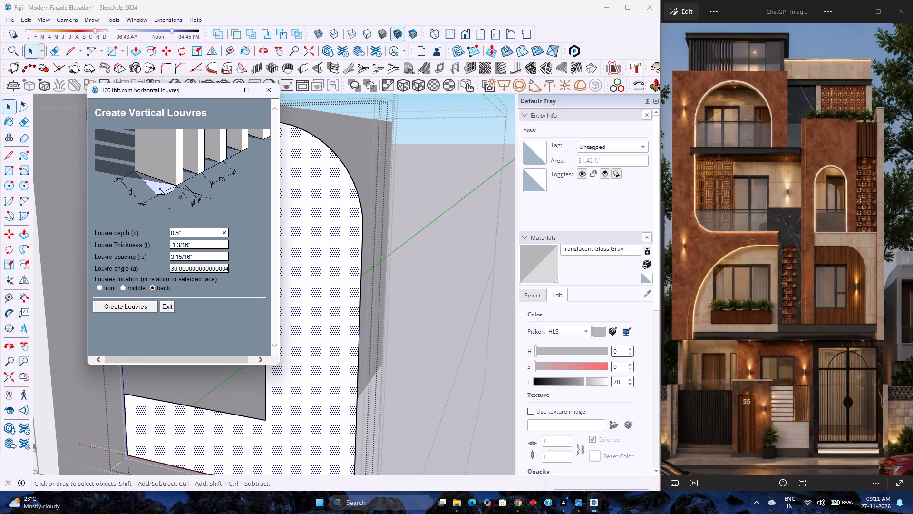
left_click(213, 244)
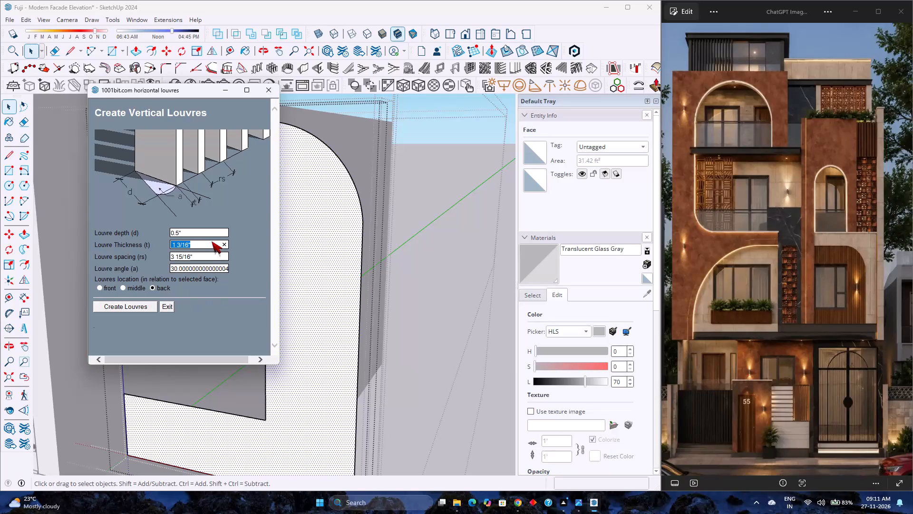
key("2")
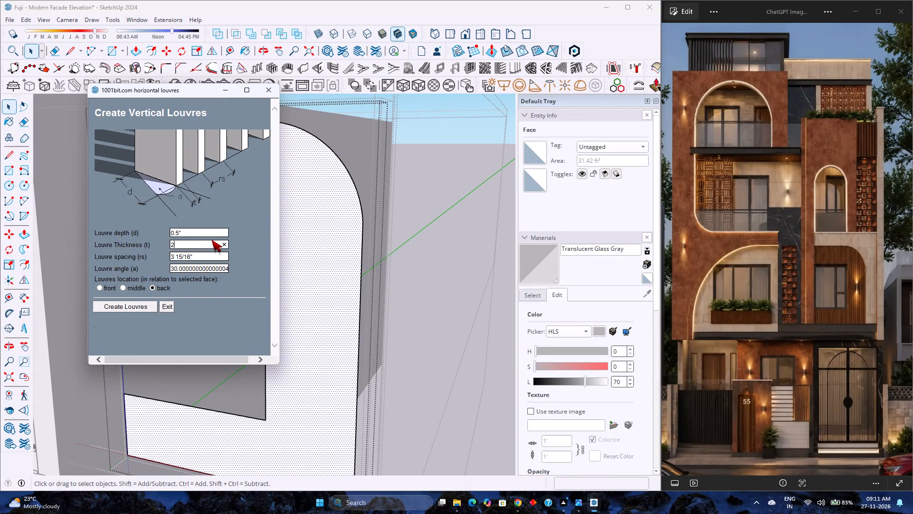
key("shift+quotedbl")
key("Return")
Set the louvre spacing to 2.25" and angle to 0, choose the front location, and create the vertical louvres.
left_click(212, 256)
type("2.")
key("2")
key("5")
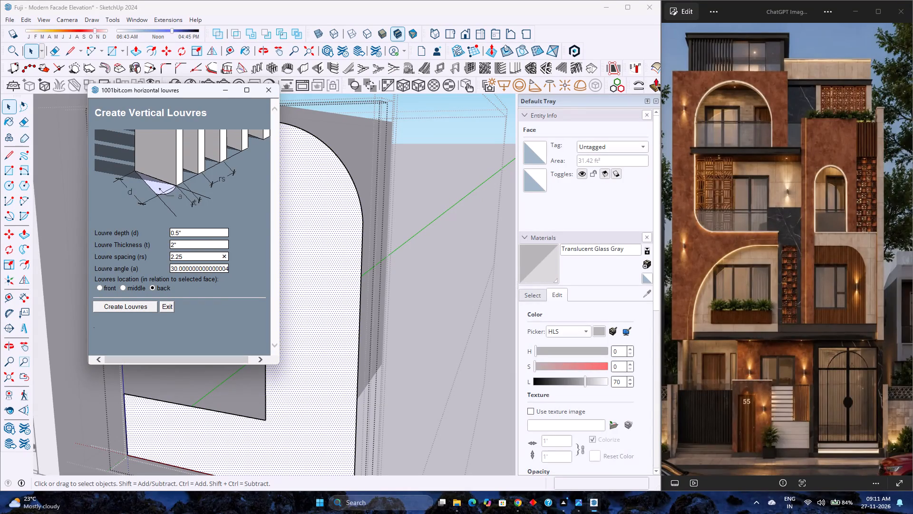
key("shift+quotedbl")
key("Return")
left_click(209, 263)
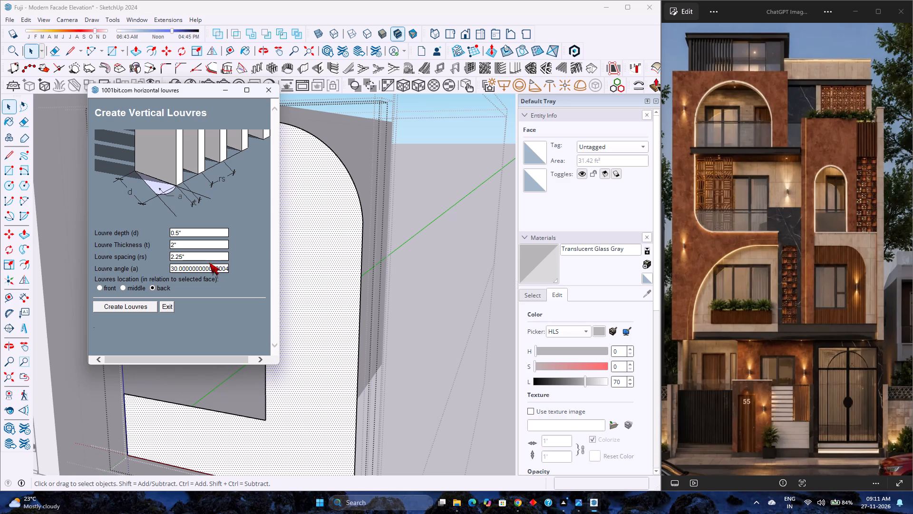
left_click(210, 267)
key("0")
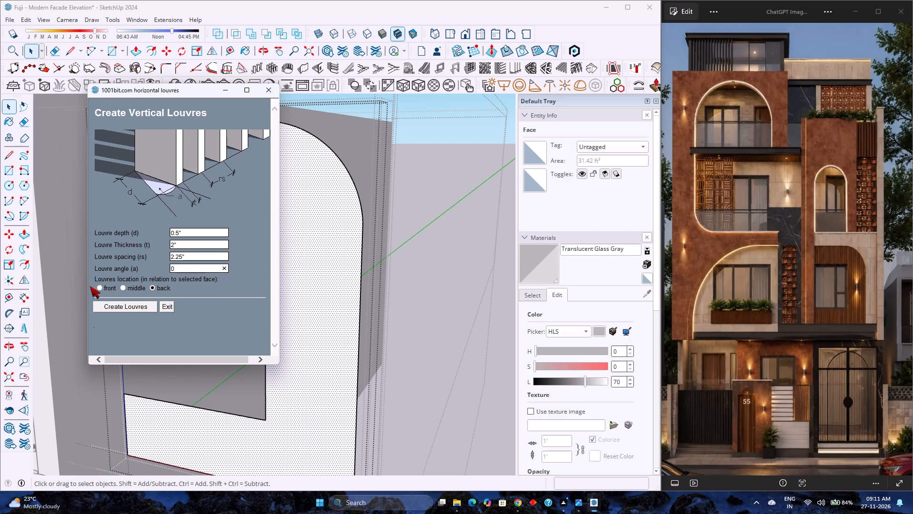
left_click(100, 291)
left_click(112, 306)
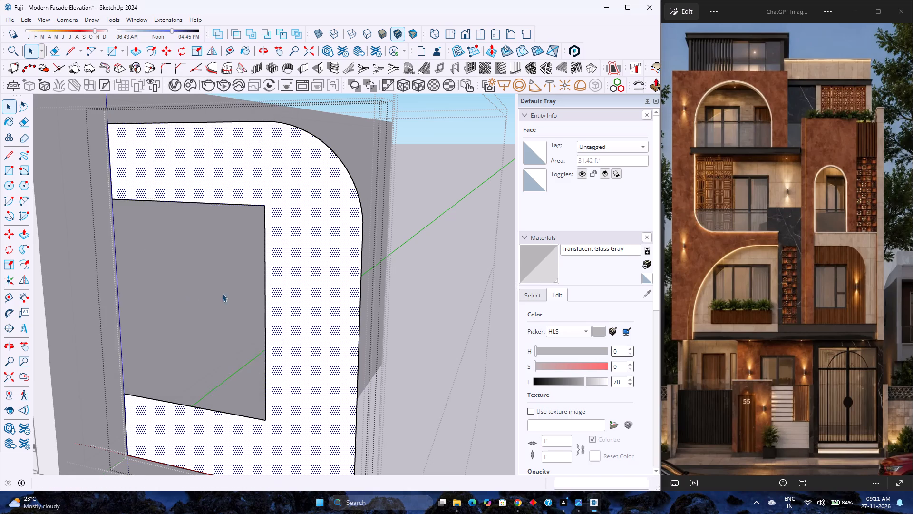
Examine the new louvres on the copied panel from the front, and from above along their curved top edge.
scroll(258, 242, "up", 2)
scroll(258, 242, "down", 5)
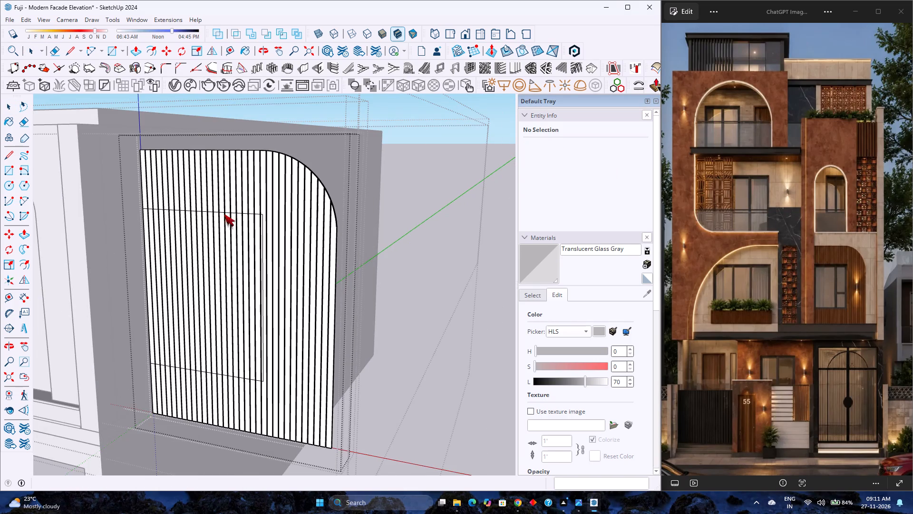
scroll(226, 211, "down", 4)
middle_click_drag(215, 235, 339, 245)
scroll(338, 240, "down", 5)
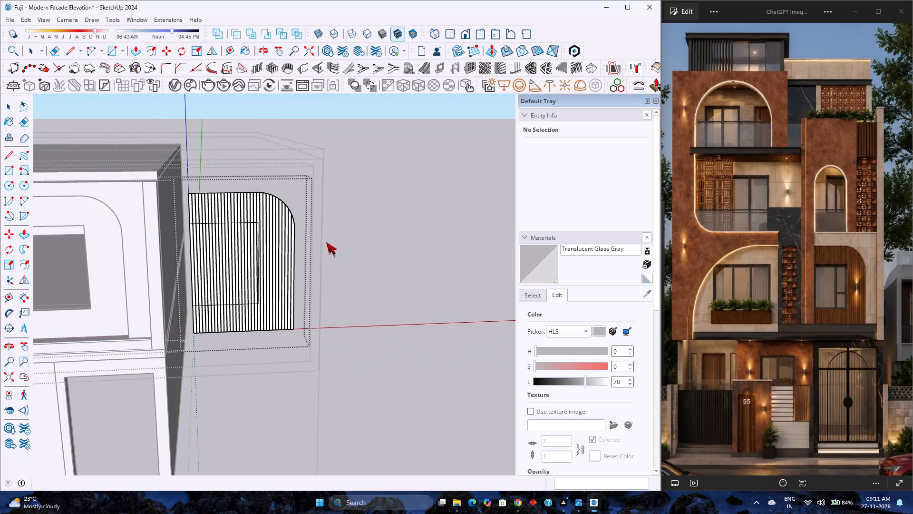
scroll(230, 249, "up", 5)
scroll(268, 224, "up", 8)
scroll(268, 178, "up", 2)
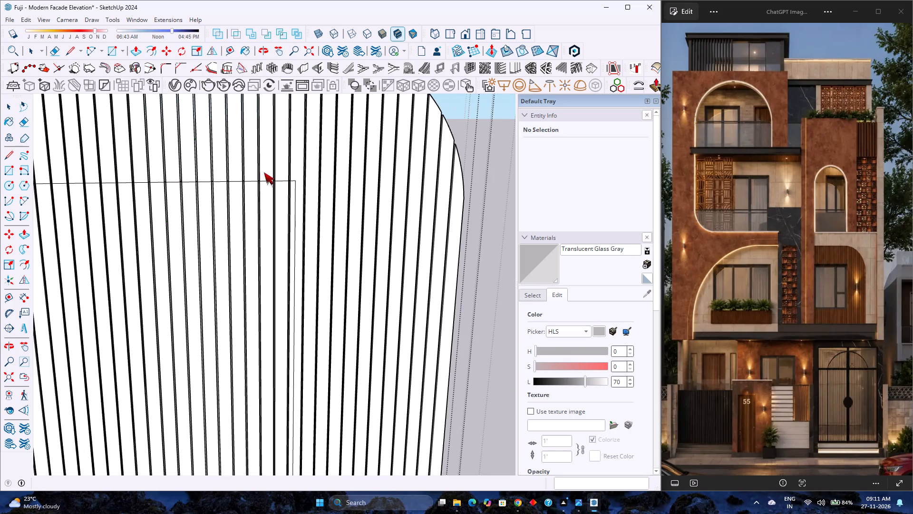
double_click(283, 188)
scroll(284, 188, "up", 2)
scroll(267, 188, "down", 4)
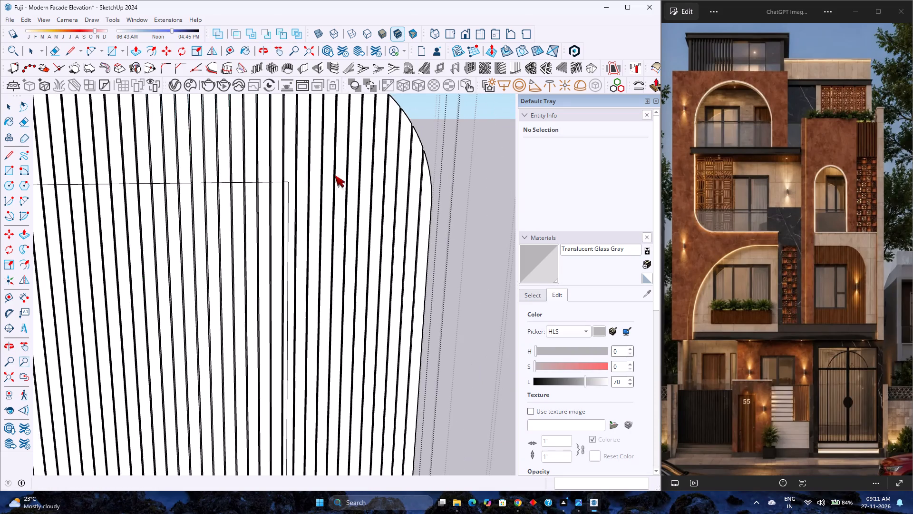
scroll(432, 161, "down", 8)
middle_click_drag(432, 166, 345, 358)
middle_click(345, 358)
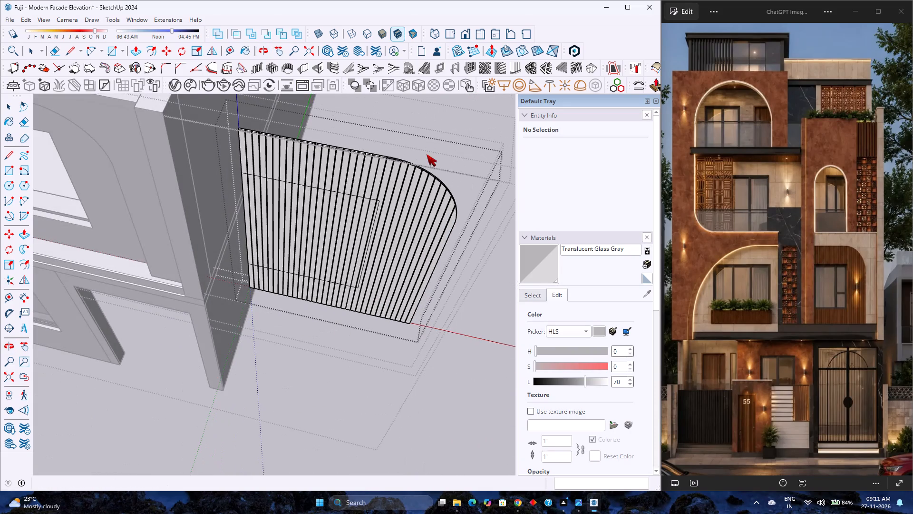
scroll(427, 154, "up", 13)
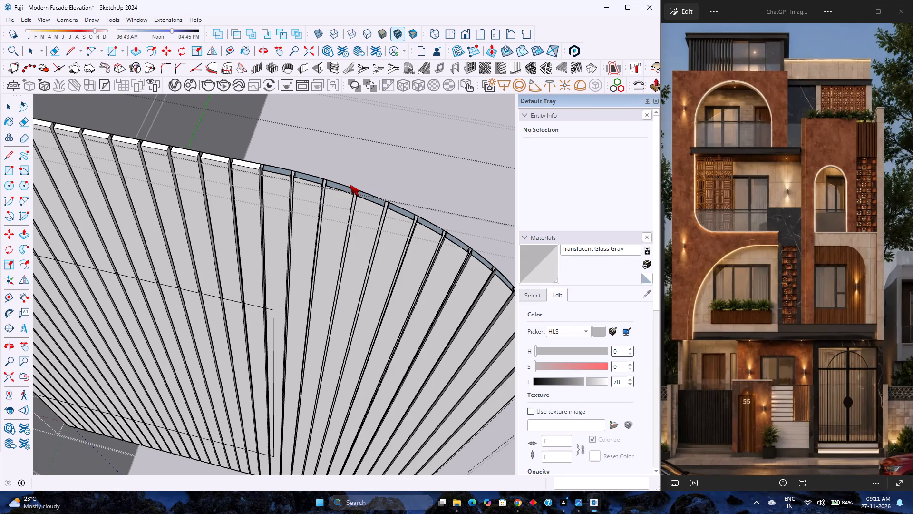
scroll(350, 184, "down", 9)
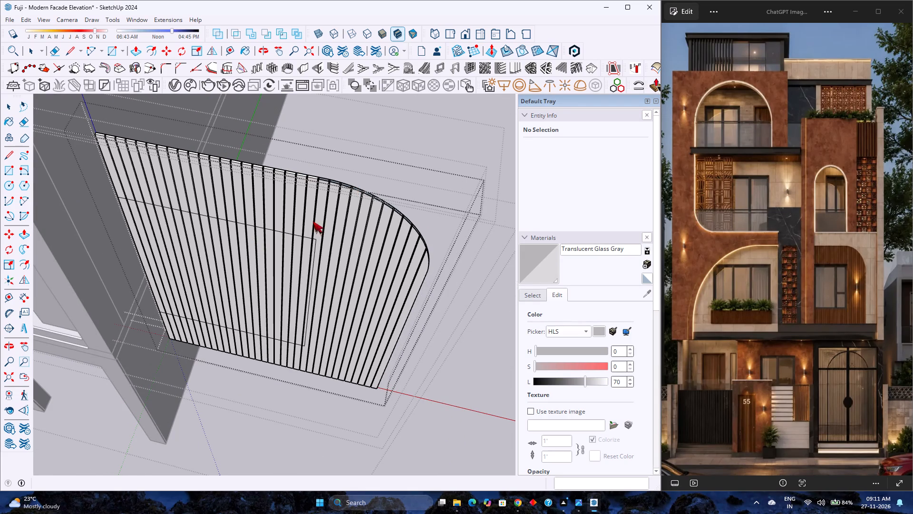
Delete the original panel face and its connected edges behind the louvres.
double_click(328, 213)
scroll(328, 213, "down", 4)
left_click(440, 228)
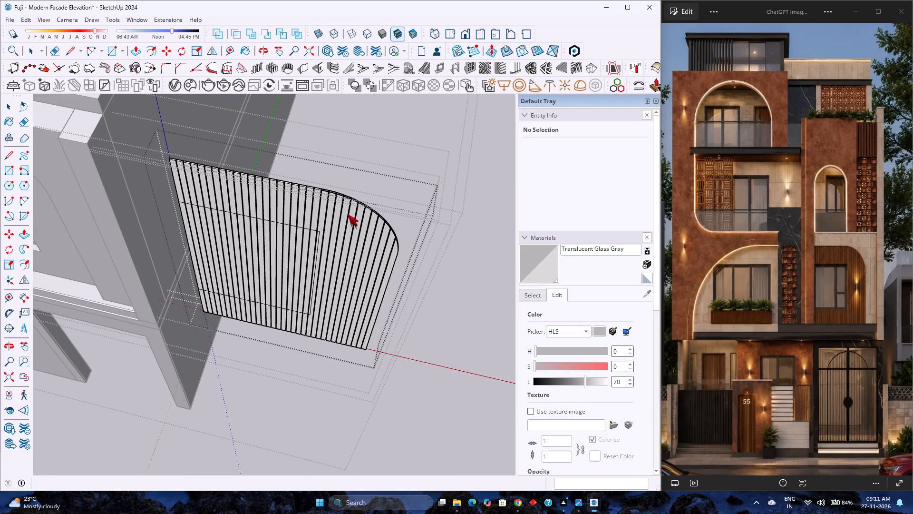
scroll(331, 187, "up", 15)
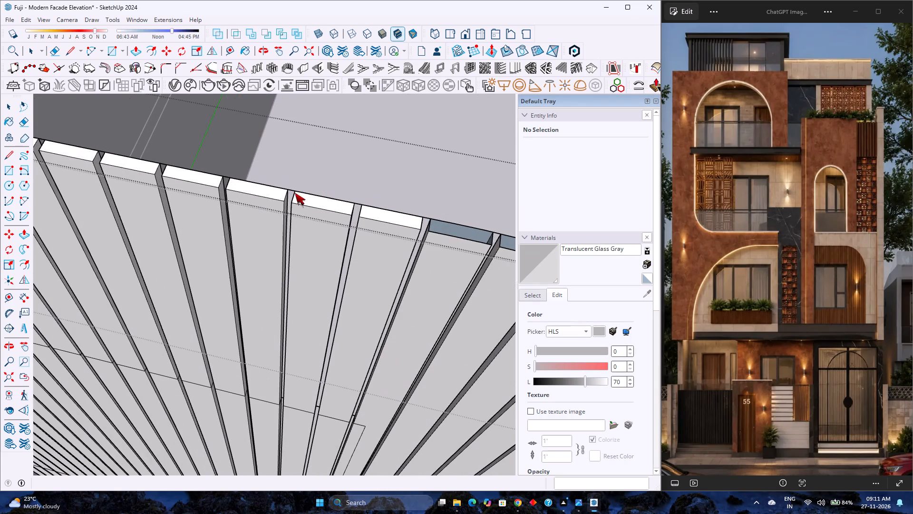
triple_click(293, 191)
left_click(293, 191)
double_click(410, 123)
key("Escape")
scroll(359, 197, "down", 6)
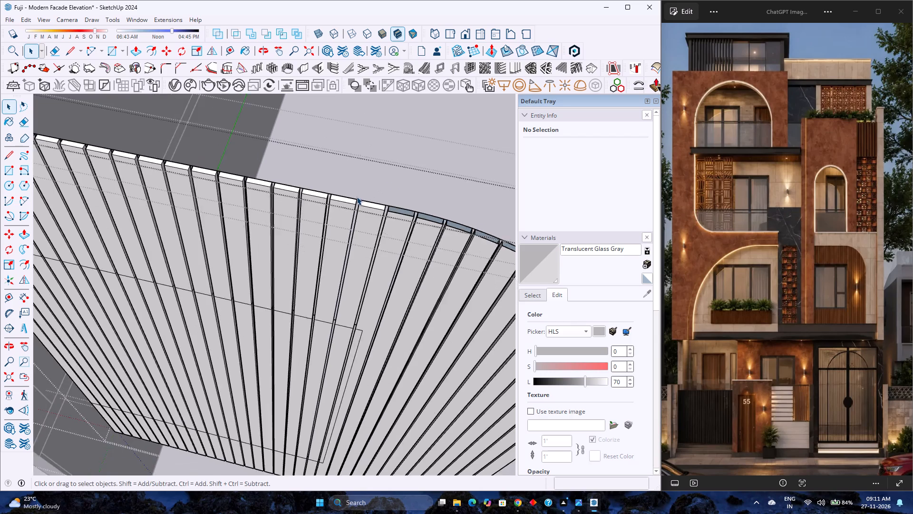
scroll(357, 197, "down", 3)
left_click(395, 128)
double_click(324, 213)
scroll(330, 188, "up", 3)
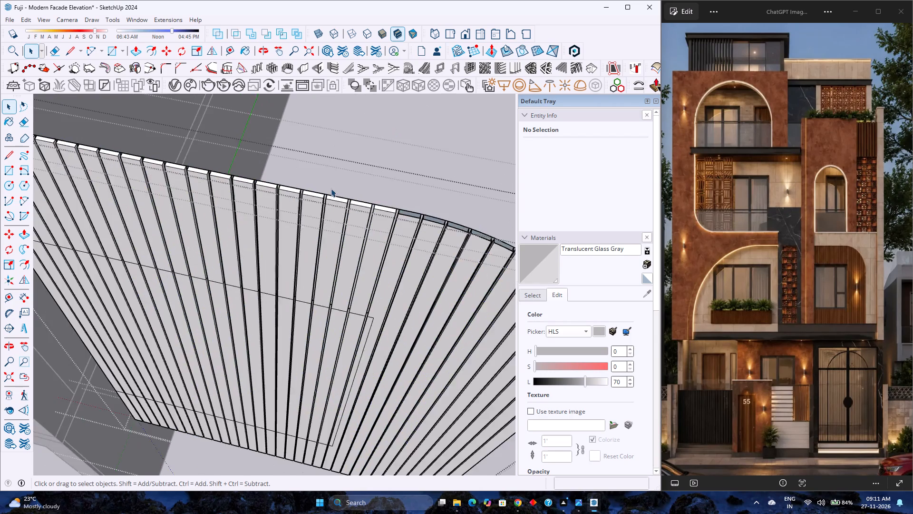
scroll(331, 188, "up", 5)
triple_click(316, 207)
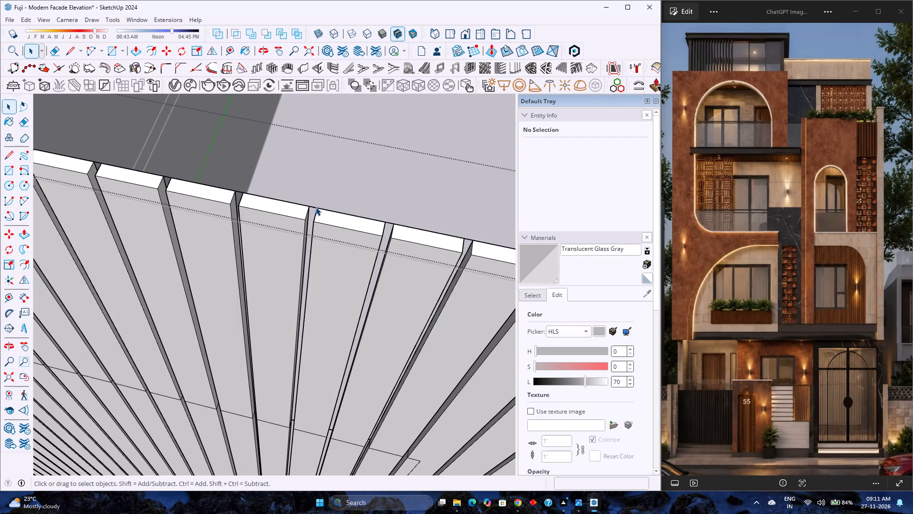
left_click(316, 207)
key("Delete")
Examine the louvres where they cross the outline of the window opening.
scroll(316, 217, "down", 2)
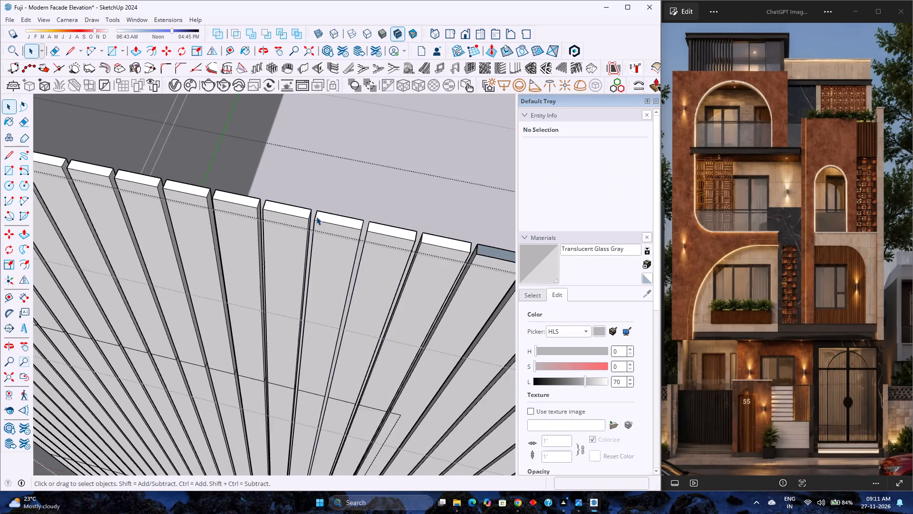
scroll(316, 217, "down", 6)
scroll(259, 297, "down", 6)
scroll(339, 290, "down", 5)
scroll(302, 335, "down", 5)
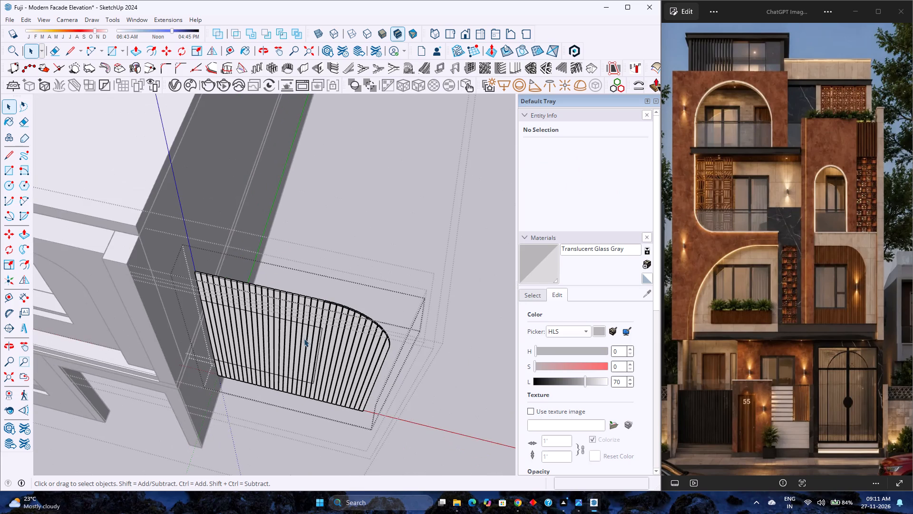
middle_click_drag(305, 338, 302, 255)
middle_click(302, 255)
scroll(312, 337, "down", 8)
scroll(300, 408, "up", 3)
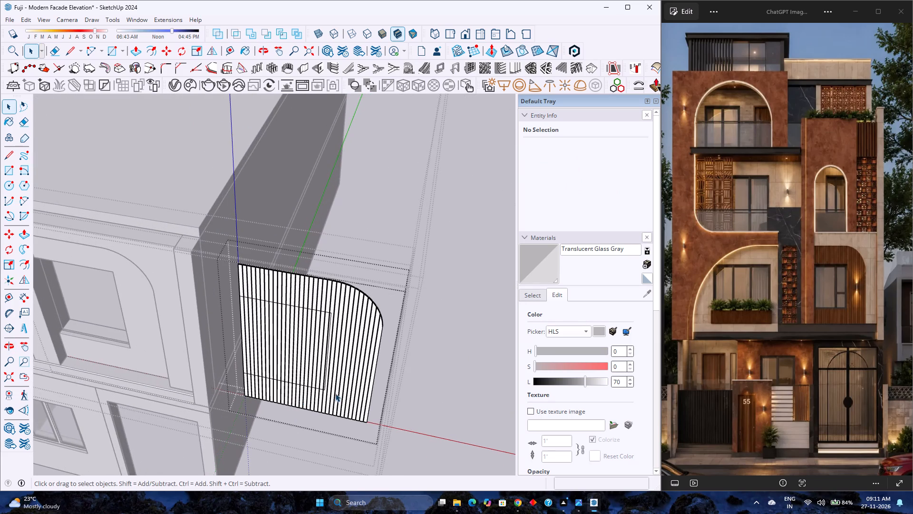
scroll(329, 383, "up", 19)
scroll(311, 398, "up", 2)
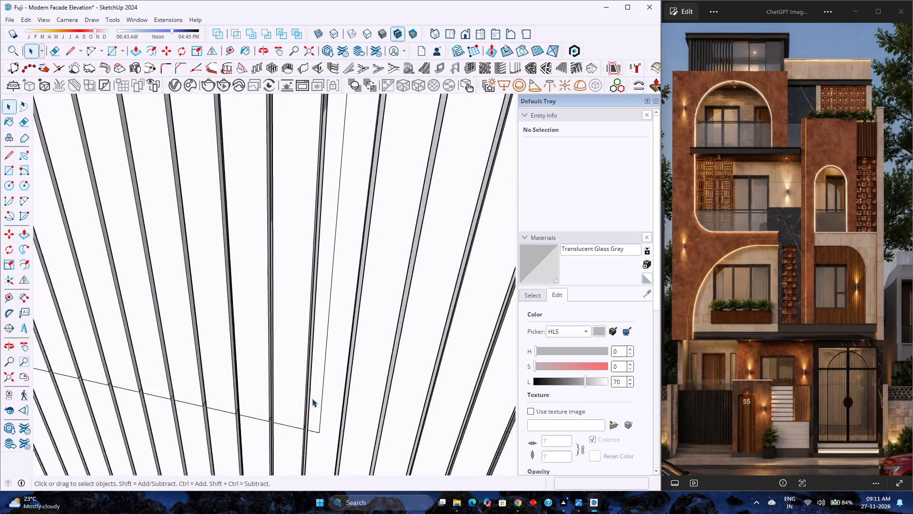
scroll(312, 398, "up", 8)
double_click(320, 331)
scroll(320, 331, "down", 8)
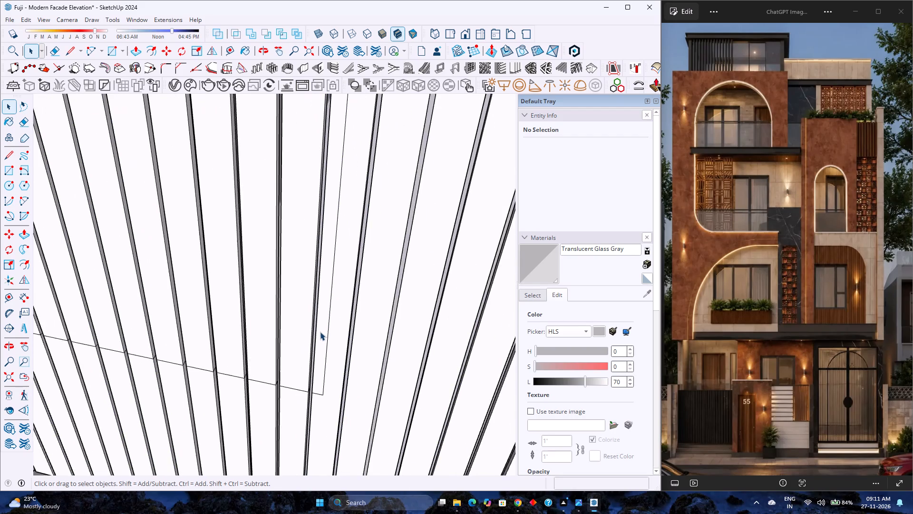
scroll(320, 332, "down", 14)
scroll(321, 332, "up", 3)
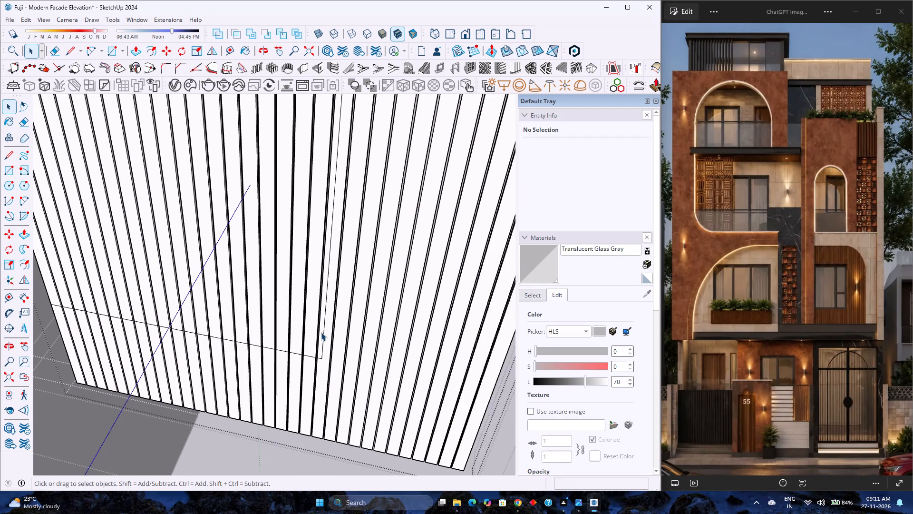
scroll(321, 332, "down", 4)
Select all the individual louvre groups in the copied panel and explode them.
double_click(321, 333)
scroll(323, 333, "up", 8)
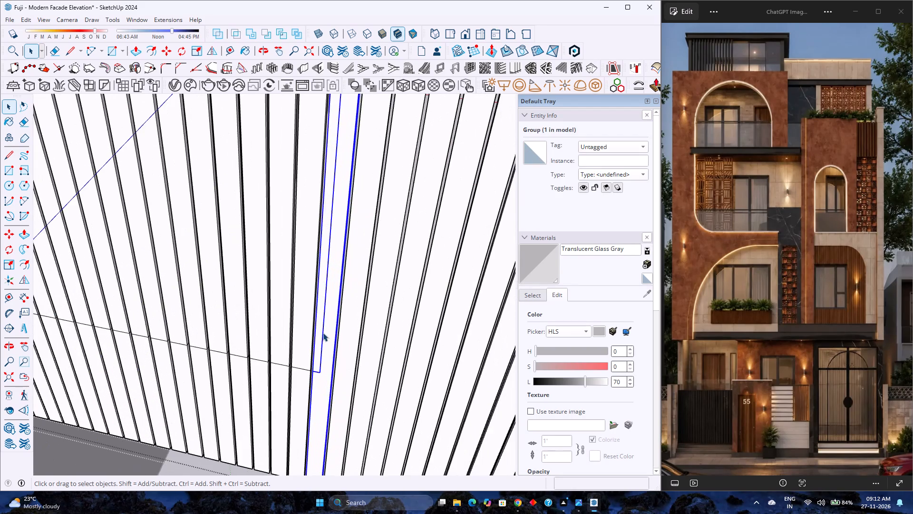
scroll(323, 333, "down", 9)
key("ctrl+a")
scroll(323, 333, "up", 1)
right_click(323, 333)
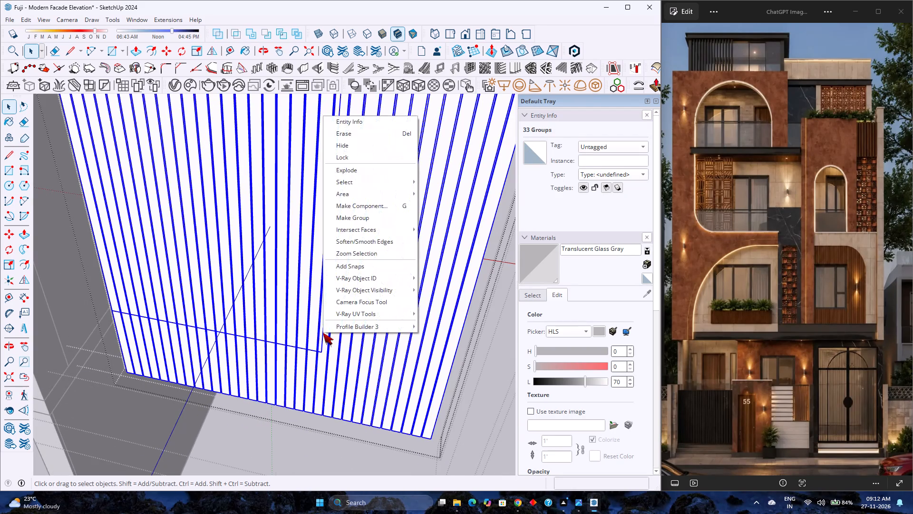
left_click(353, 171)
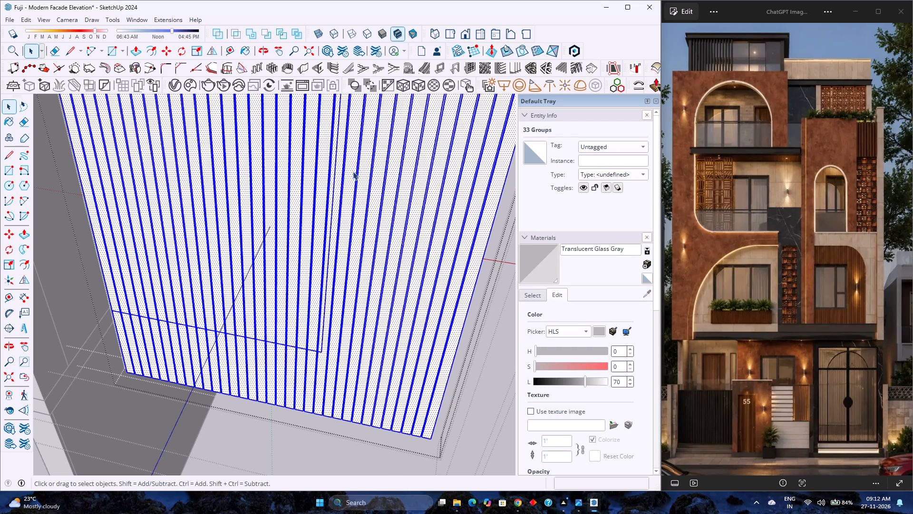
Select the front faces of the twelve full-height louvres beside the window opening, from the curved end inwards.
scroll(352, 294, "down", 5)
scroll(396, 250, "down", 1)
middle_click_drag(396, 250, 320, 313)
middle_click(320, 313)
scroll(444, 261, "up", 3)
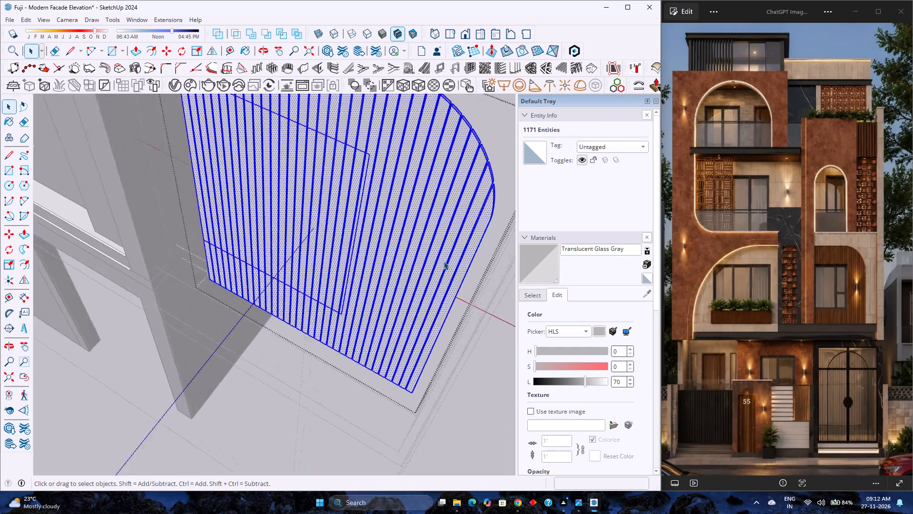
scroll(442, 261, "up", 3)
middle_click_drag(441, 261, 311, 354, "shift")
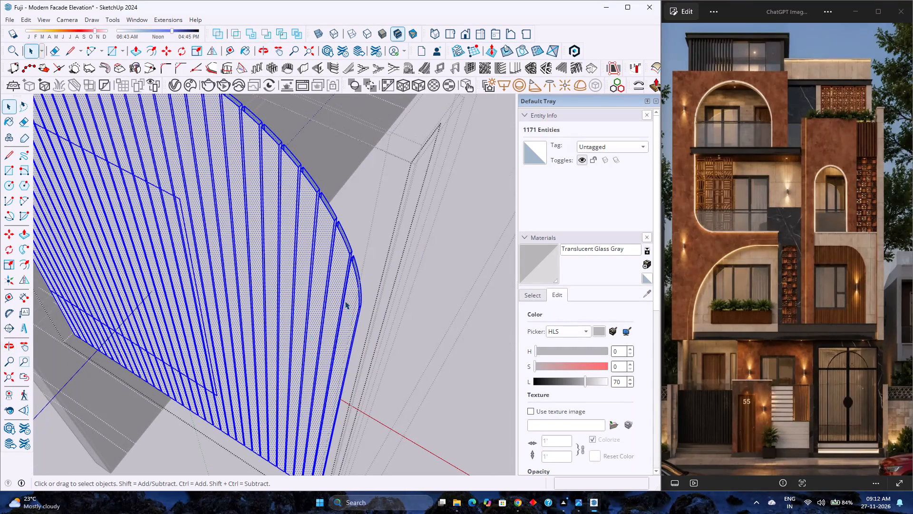
right_click(345, 301)
left_click(398, 150)
left_click(358, 293)
scroll(346, 293, "up", 6)
left_click(349, 291)
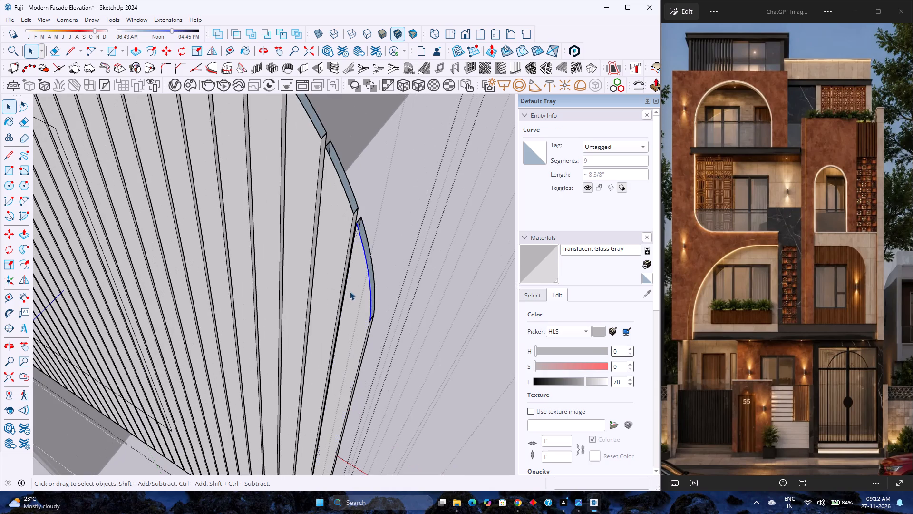
scroll(353, 286, "down", 7)
left_click(343, 265, "ctrl")
left_click(326, 237, "ctrl")
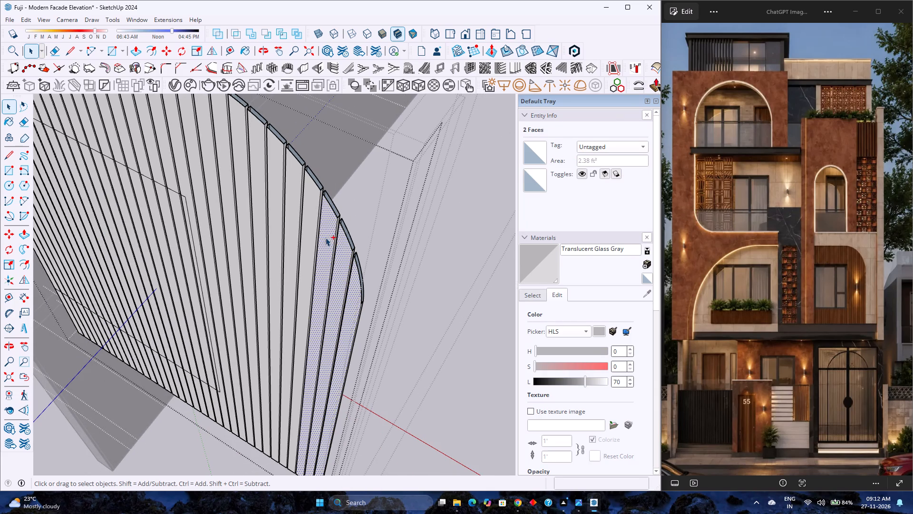
left_click(309, 212, "ctrl")
left_click(288, 201, "ctrl")
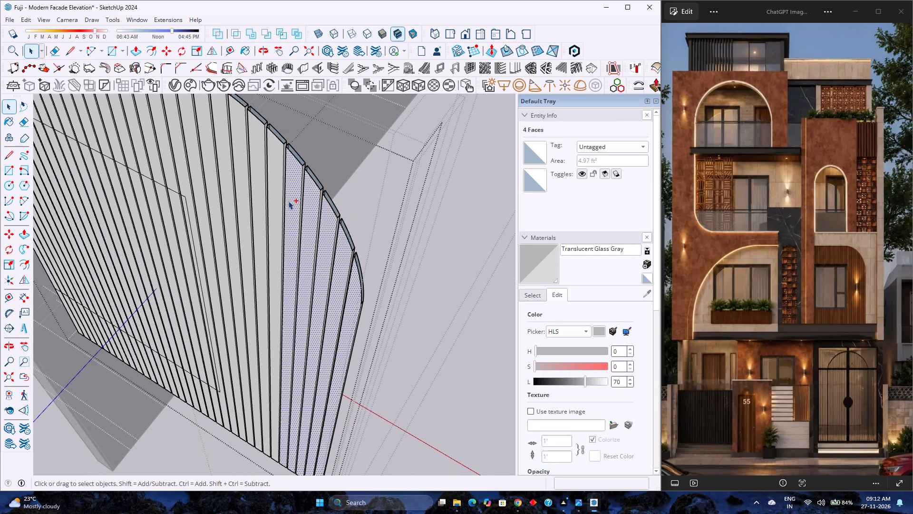
left_click(274, 184, "ctrl")
scroll(274, 184, "down", 3)
middle_click_drag(274, 184, 418, 249, "shift")
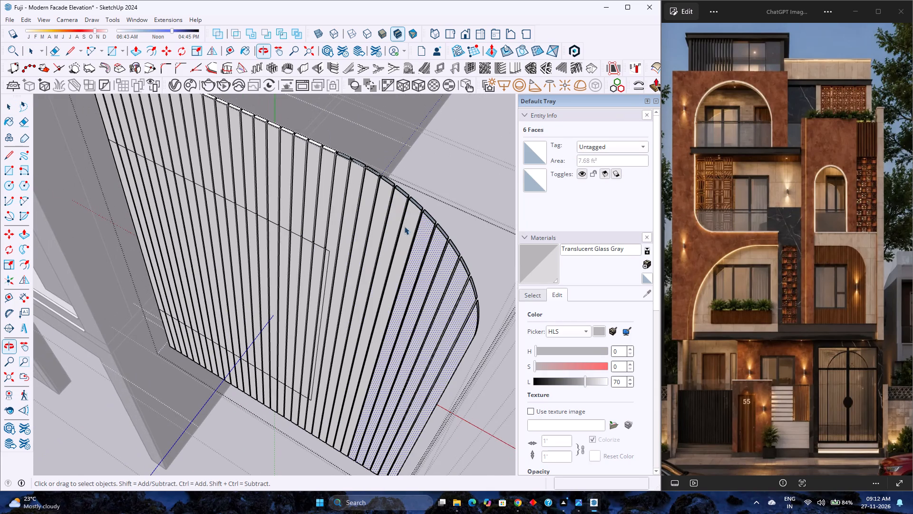
left_click(412, 219, "ctrl")
left_click(393, 211, "ctrl")
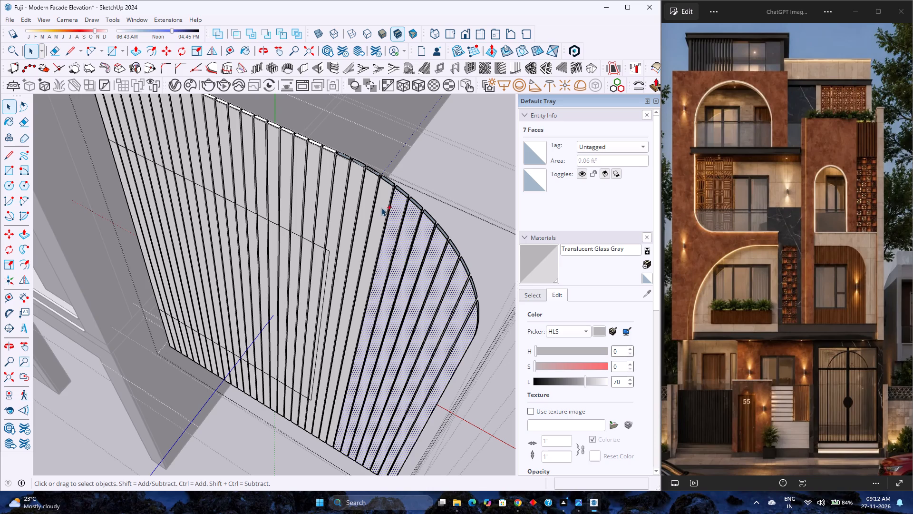
left_click(382, 207, "ctrl")
left_click(365, 188, "ctrl")
scroll(367, 189, "up", 6)
middle_click_drag(375, 196, 428, 318, "shift")
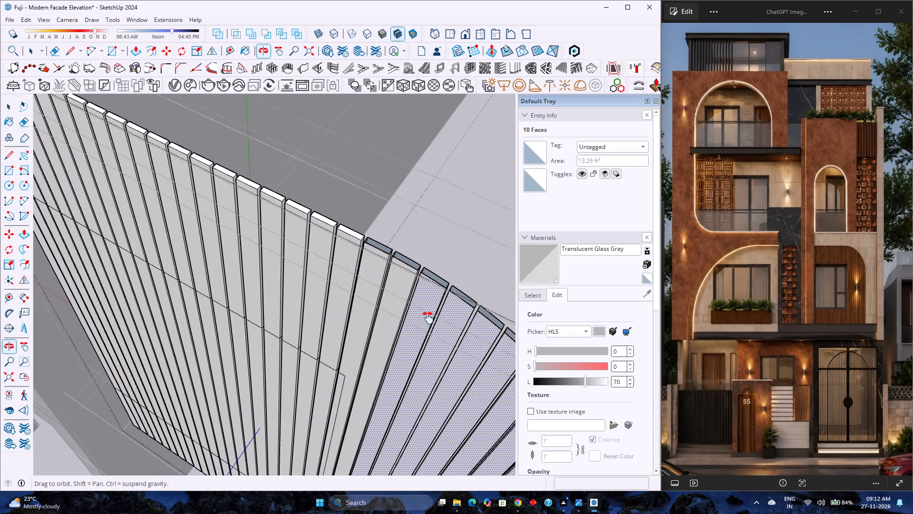
middle_click_drag(428, 318, 428, 325, "shift")
left_click(400, 297, "ctrl")
left_click(371, 283, "ctrl")
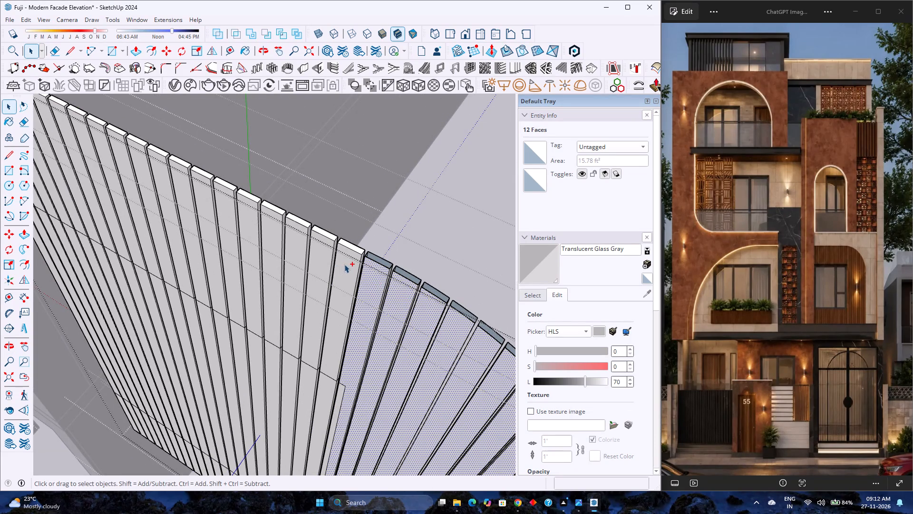
Add the front faces of all louvre portions above the window opening to the selection, up to the panel's straight side edge.
left_click(344, 264, "ctrl")
scroll(349, 280, "down", 8)
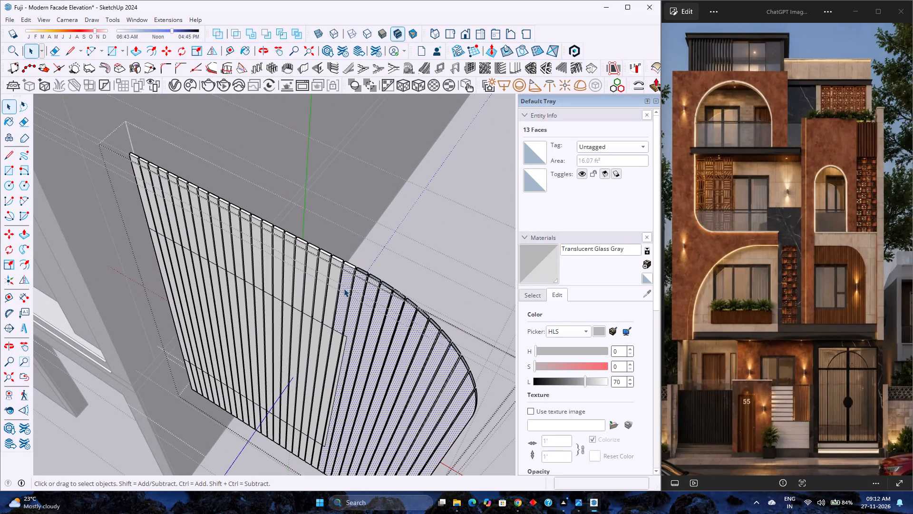
left_click(336, 277, "ctrl")
scroll(317, 280, "up", 3, "ctrl")
left_click(321, 275, "ctrl")
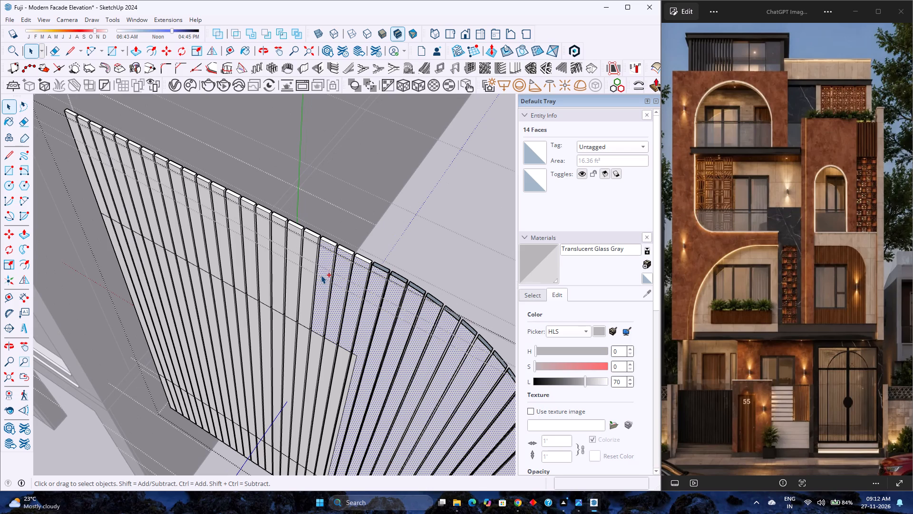
left_click(308, 275, "ctrl")
left_click(293, 274, "ctrl")
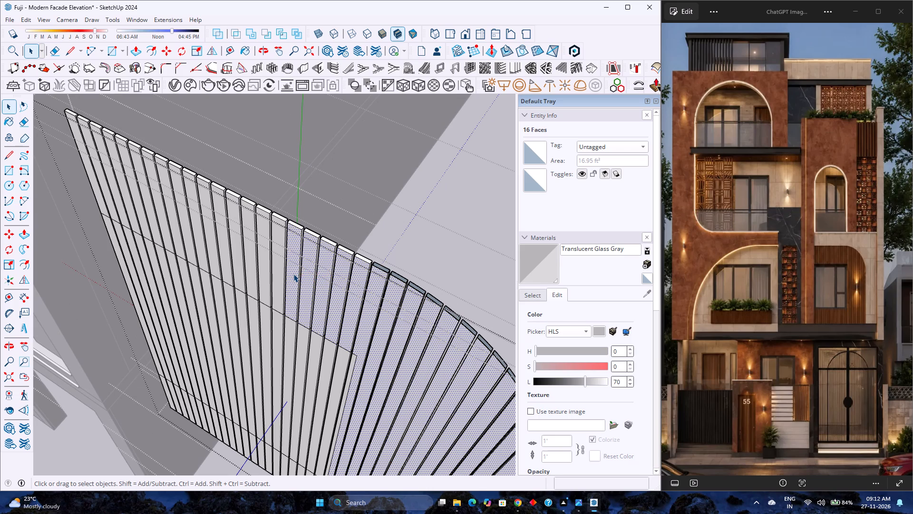
scroll(293, 274, "up", 7)
middle_click_drag(296, 283, 392, 395, "shift")
left_click(368, 322, "ctrl")
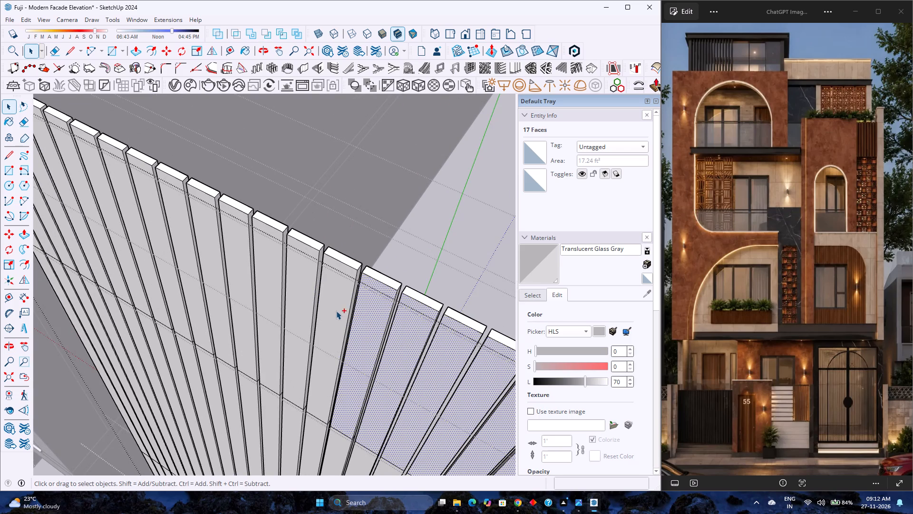
left_click(336, 311, "ctrl")
scroll(336, 310, "down", 3)
middle_click_drag(331, 312, 391, 366, "shift")
left_click(363, 346, "ctrl")
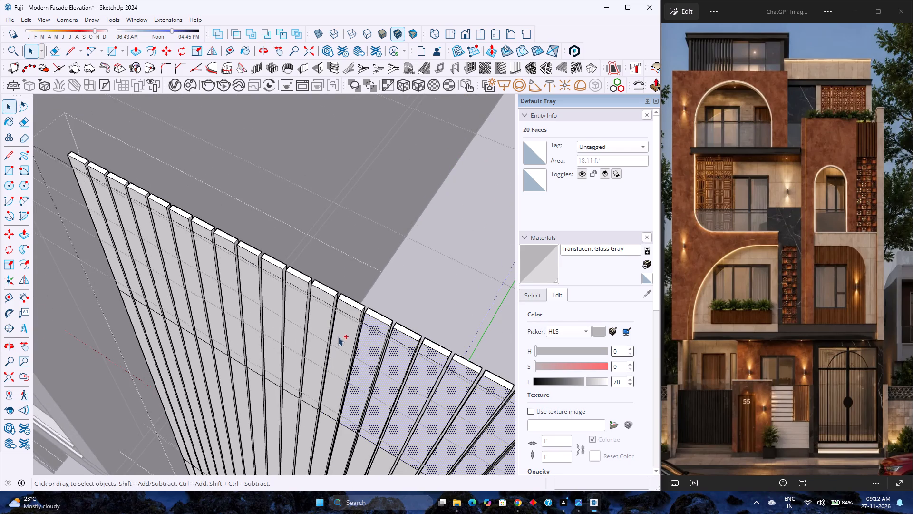
left_click(340, 336, "ctrl")
left_click(319, 335, "ctrl")
left_click(299, 330, "ctrl")
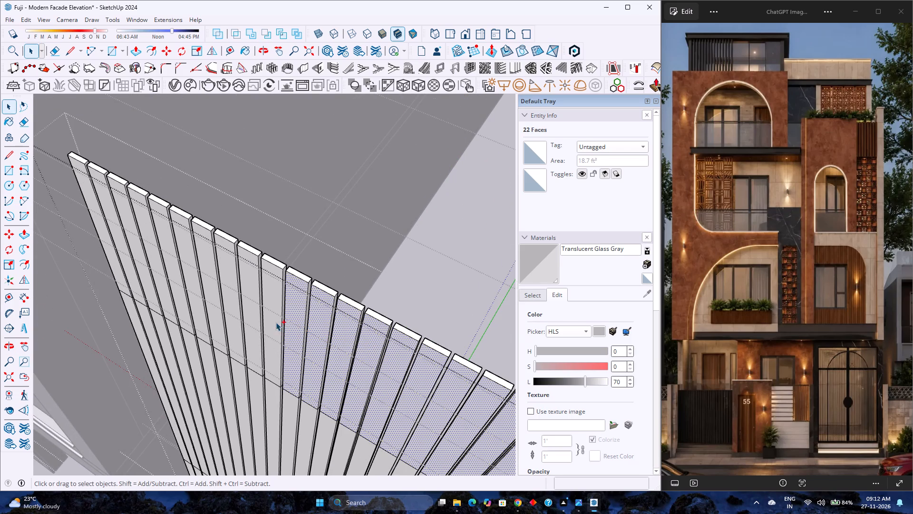
left_click(275, 321, "ctrl")
left_click(252, 320, "ctrl")
left_click(230, 307, "ctrl")
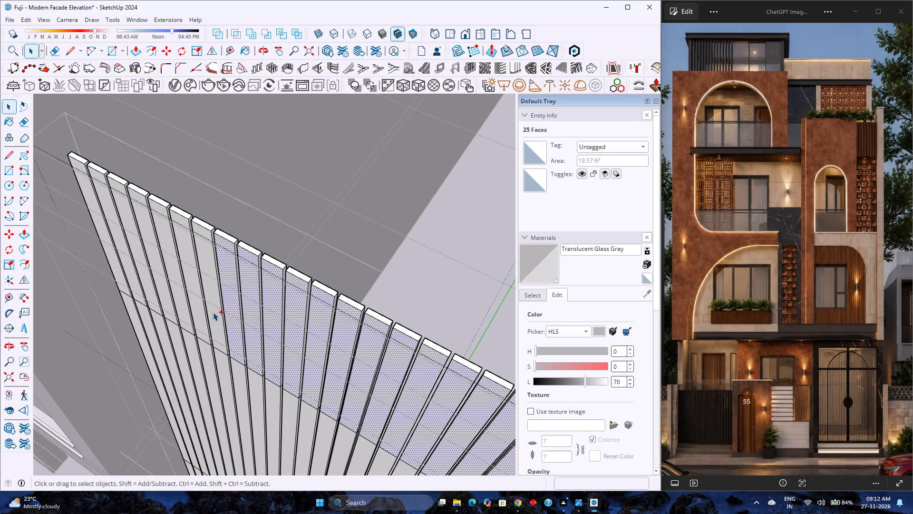
left_click(216, 312, "ctrl")
left_click(201, 316, "ctrl")
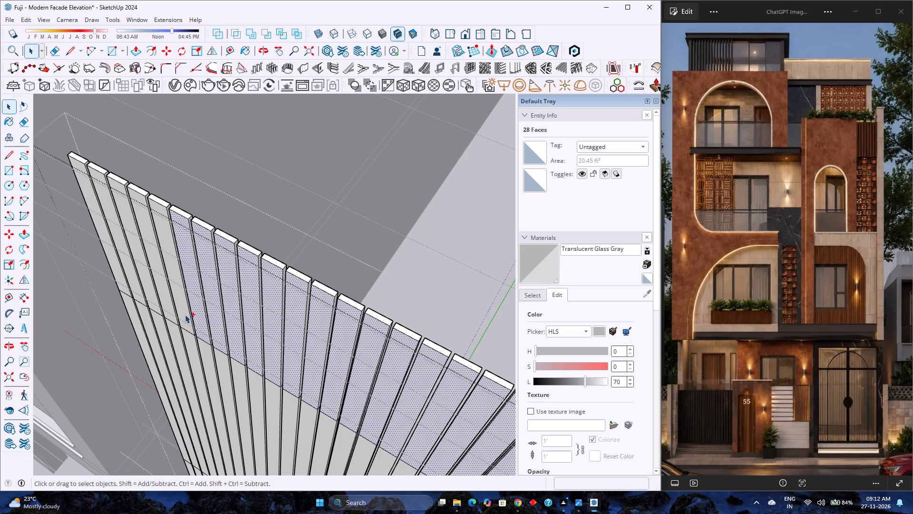
left_click(185, 315, "ctrl")
scroll(194, 315, "up", 4)
middle_click_drag(201, 317, 345, 425, "shift")
middle_click(345, 425, "shift")
scroll(304, 355, "up", 4)
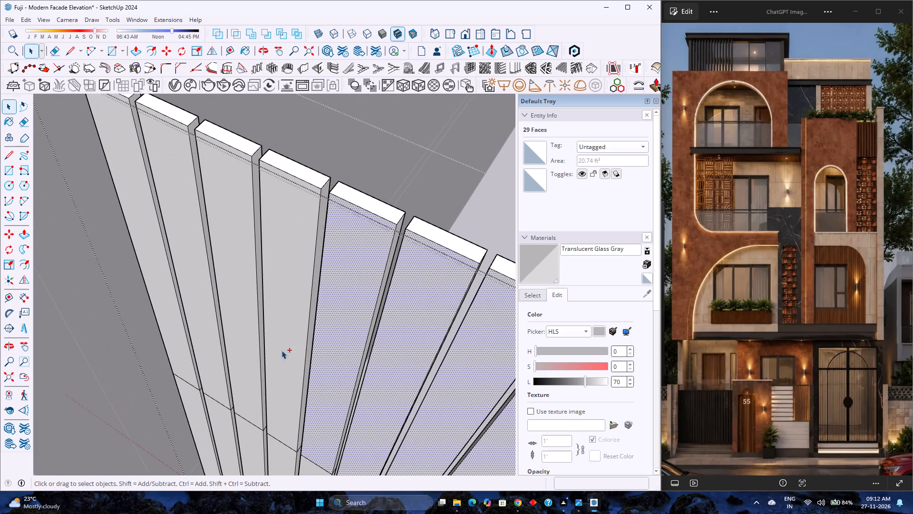
left_click(283, 349, "ctrl")
left_click(246, 345, "ctrl")
left_click(206, 361, "ctrl")
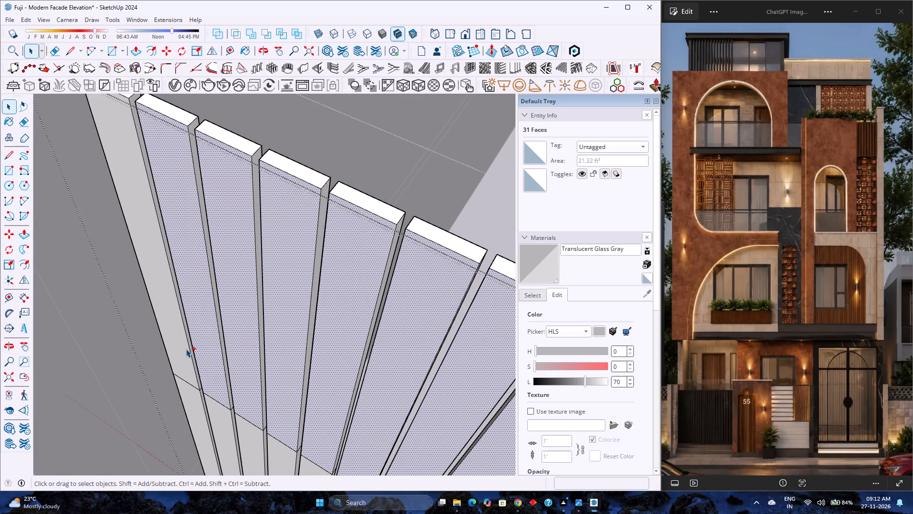
left_click(186, 348, "ctrl")
Add the front faces of all louvre portions below the window opening, so the whole surround outside the opening is selected.
scroll(229, 335, "down", 20)
scroll(229, 335, "down", 5)
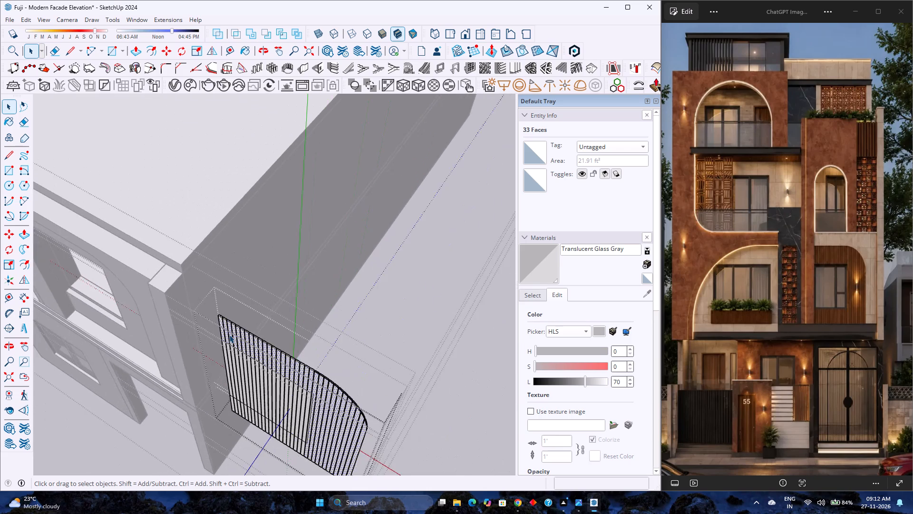
scroll(229, 335, "down", 4)
scroll(282, 428, "up", 6)
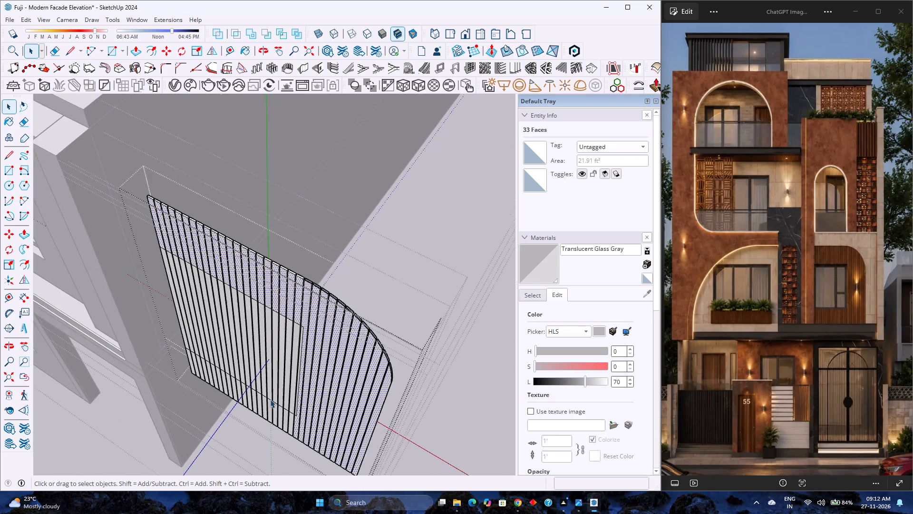
scroll(270, 399, "up", 16)
left_click(316, 427, "ctrl")
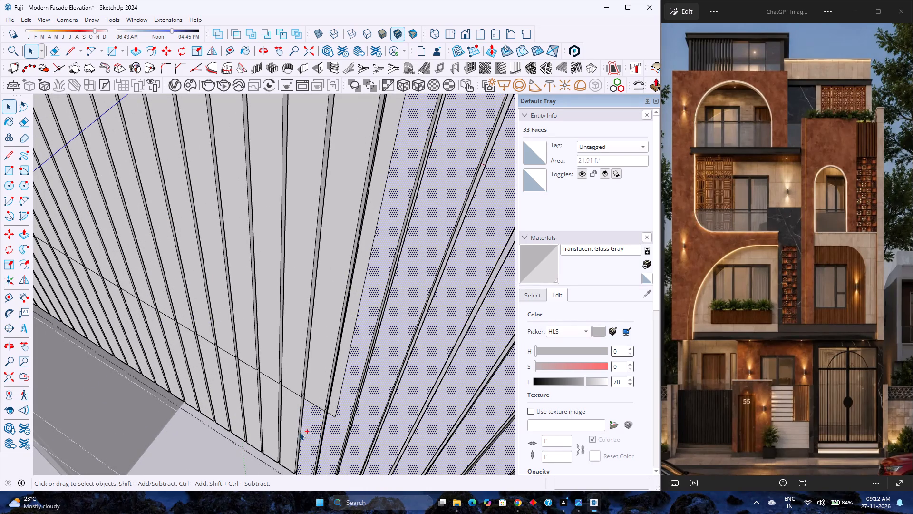
left_click(293, 425, "ctrl")
left_click(272, 412, "ctrl")
scroll(272, 411, "down", 5)
middle_click_drag(272, 411, 325, 375, "shift")
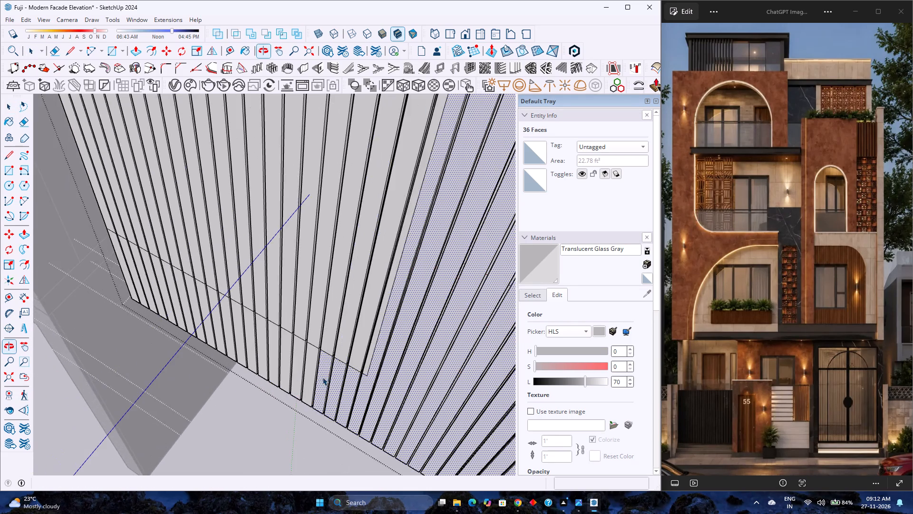
scroll(315, 380, "up", 5)
left_click(310, 380, "ctrl")
left_click(286, 375, "ctrl")
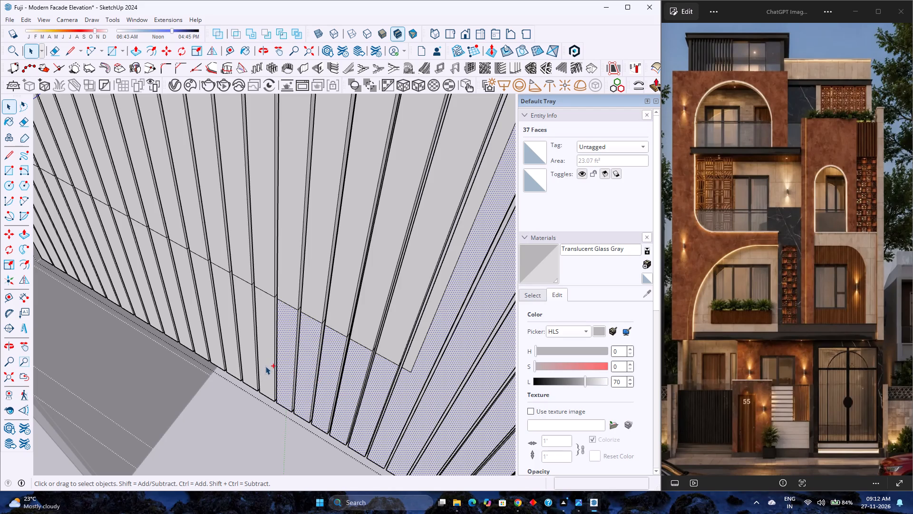
left_click(265, 366, "ctrl")
left_click(246, 363, "ctrl")
scroll(246, 363, "down", 4)
middle_click_drag(247, 363, 291, 383, "shift")
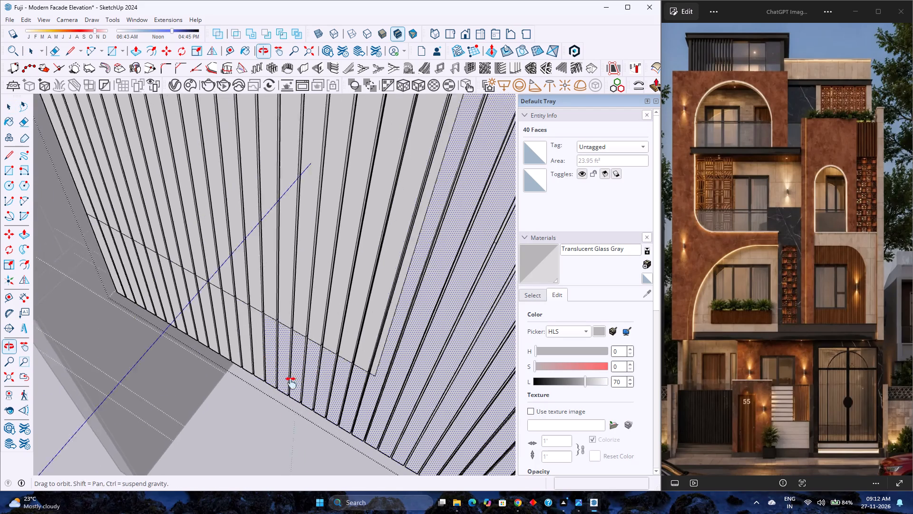
middle_click_drag(291, 383, 333, 420, "shift")
scroll(321, 408, "up", 4)
left_click(330, 393, "ctrl")
left_click(302, 388, "ctrl")
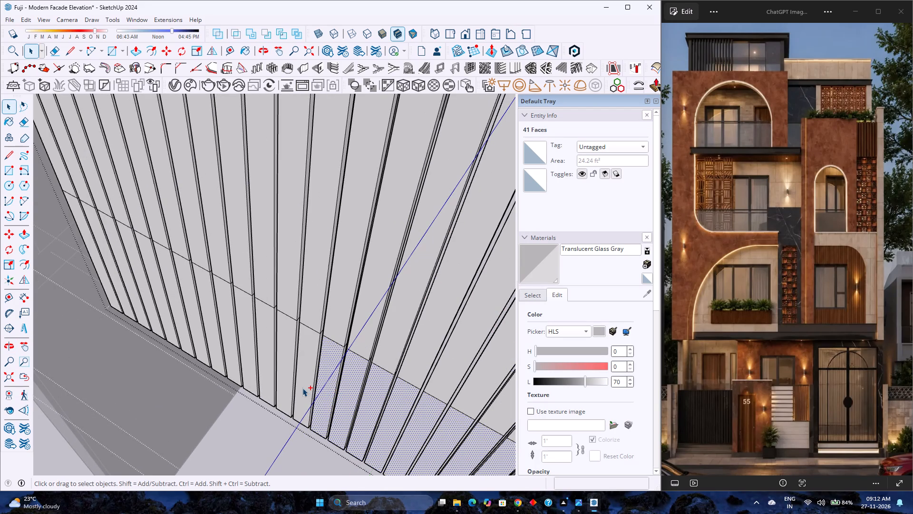
left_click(285, 388, "ctrl")
left_click(268, 380, "ctrl")
scroll(267, 380, "up", 4)
middle_click_drag(269, 381, 274, 382, "shift")
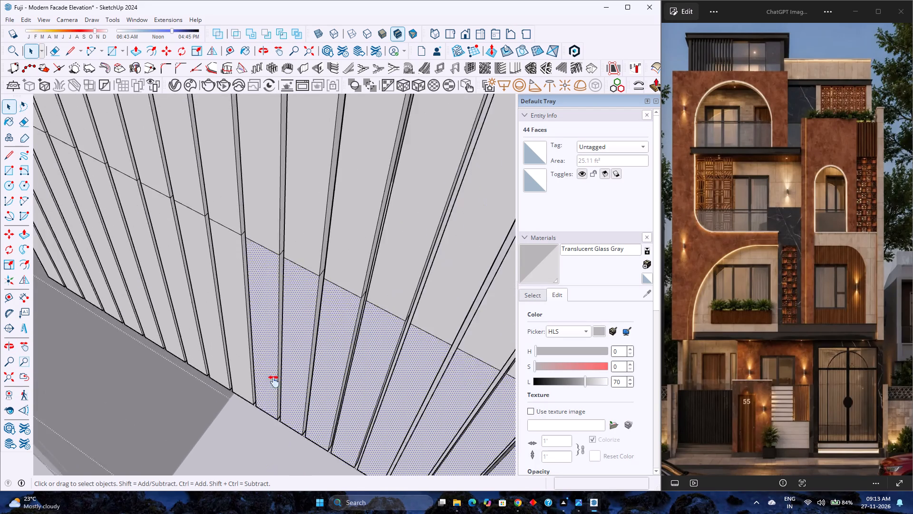
middle_click_drag(274, 382, 375, 444, "shift")
left_click(351, 400, "ctrl")
left_click(313, 388, "ctrl")
scroll(313, 388, "up", 3)
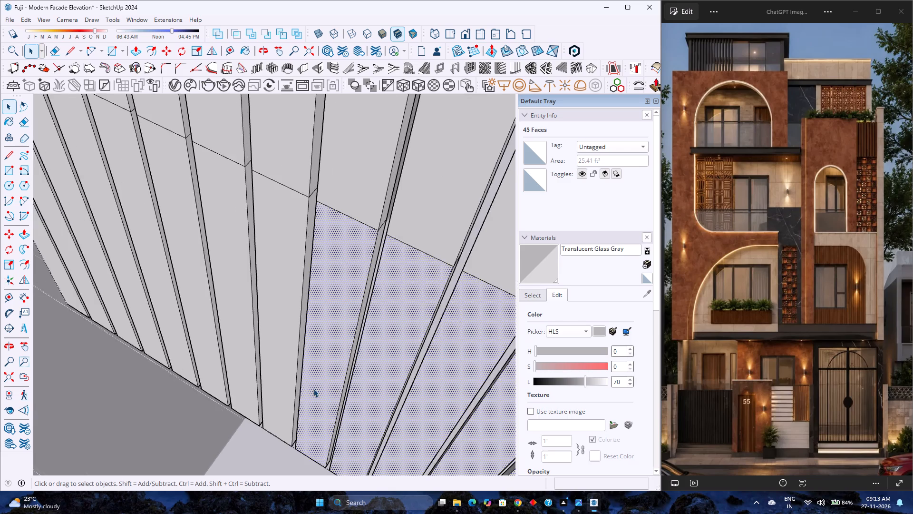
scroll(313, 389, "up", 3)
middle_click_drag(312, 391, 337, 382)
scroll(312, 384, "down", 4)
left_click(292, 386, "ctrl")
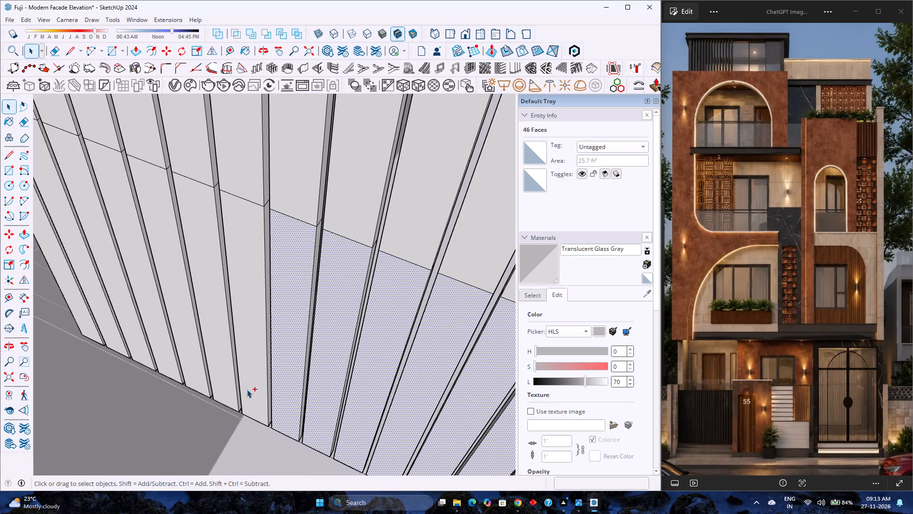
left_click(252, 381, "ctrl")
left_click(220, 374, "ctrl")
middle_click(221, 374)
middle_click_drag(225, 375, 383, 405, "shift")
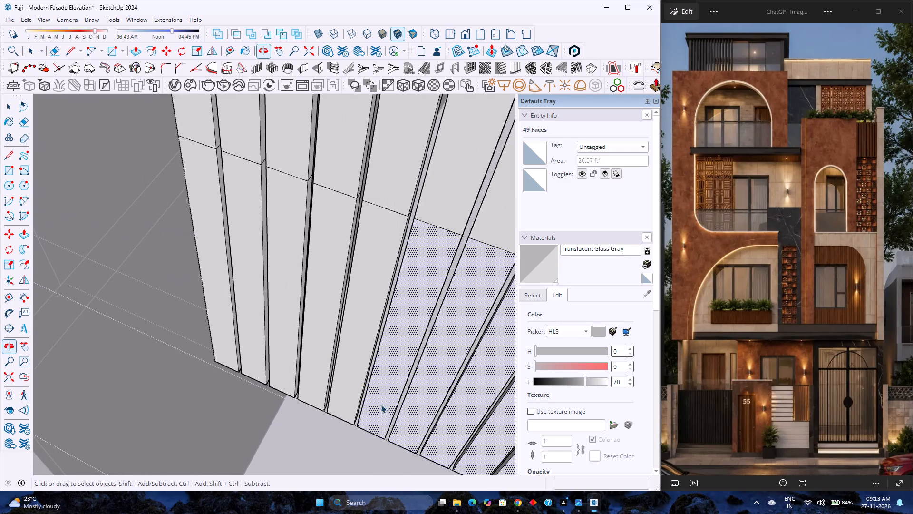
left_click(352, 384, "ctrl")
left_click(317, 378, "ctrl")
left_click(288, 368, "ctrl")
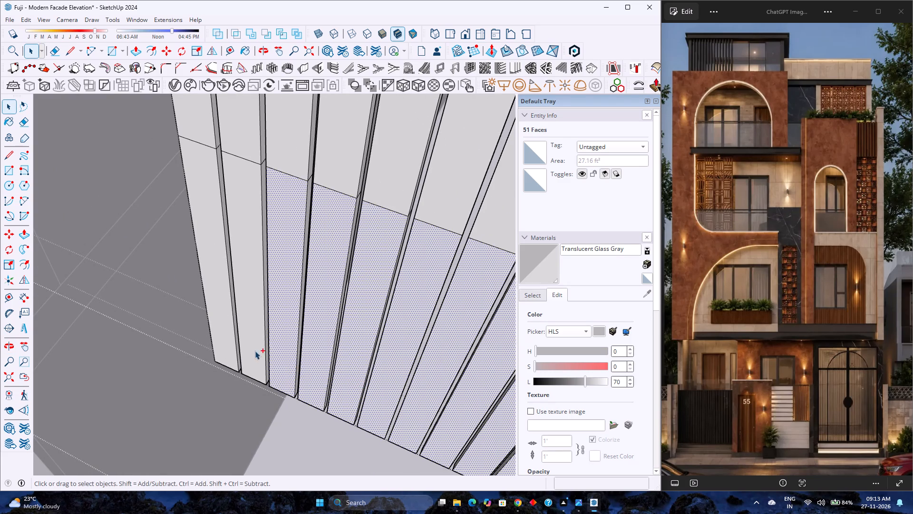
left_click(260, 350, "ctrl")
left_click(227, 354, "ctrl")
Copy the selected louvre surround faces 8' along the red axis, clear of the original panel.
scroll(238, 351, "down", 10)
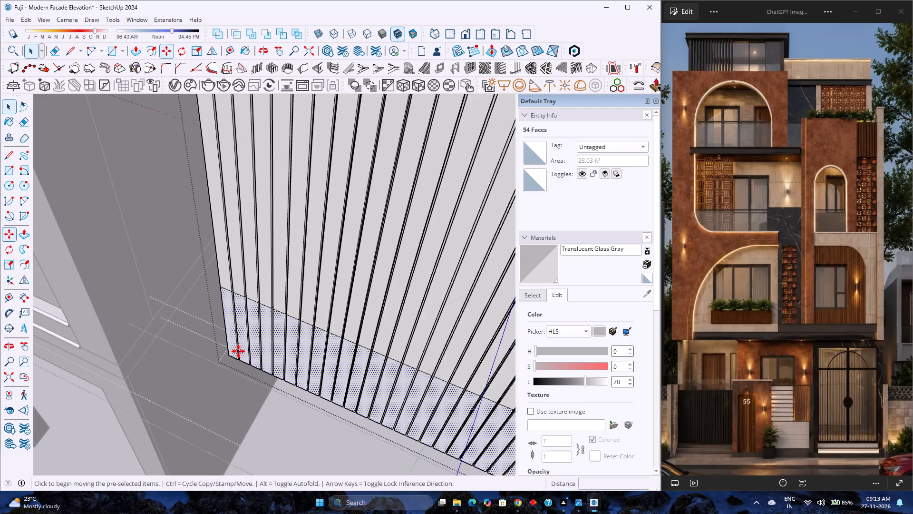
key("m")
left_click(230, 358)
scroll(230, 358, "down", 3)
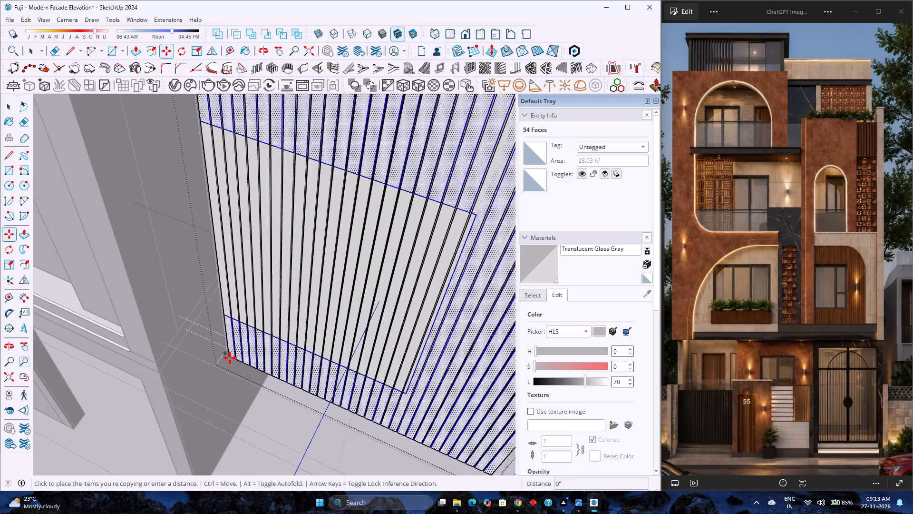
scroll(230, 358, "down", 12)
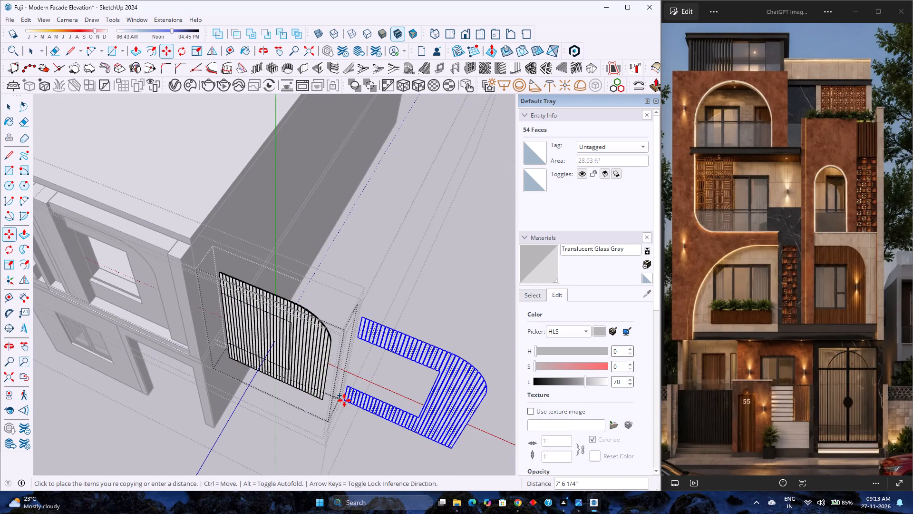
key("Right")
type("8'")
key("Return")
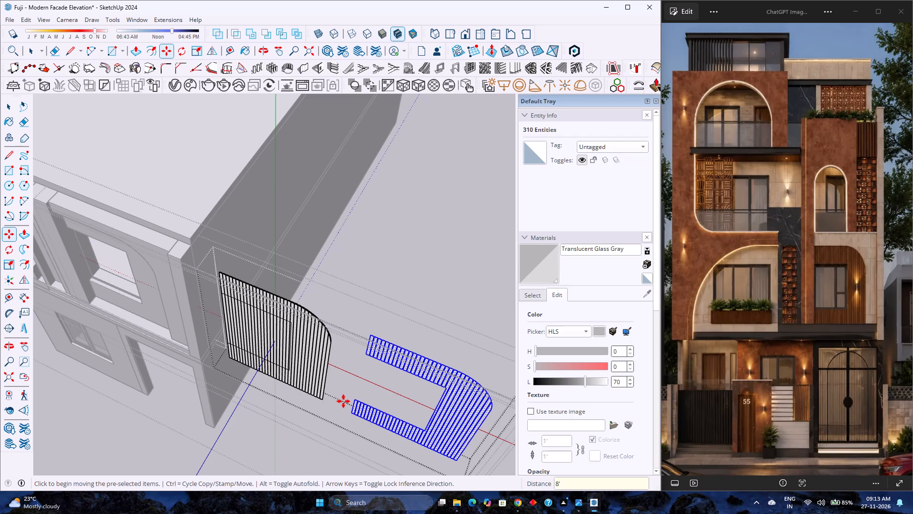
key("space")
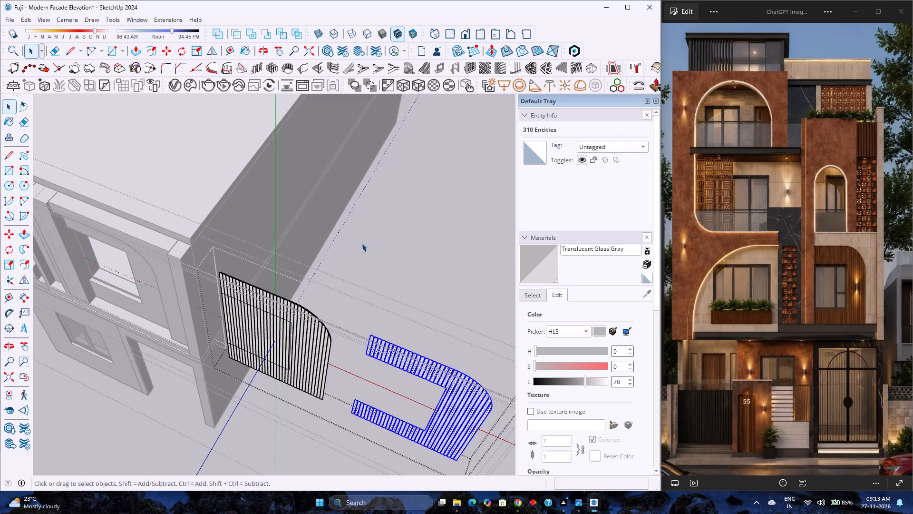
Select the whole original louvre panel beside the copied surround and delete it.
scroll(210, 174, "down", 4)
scroll(253, 262, "up", 3)
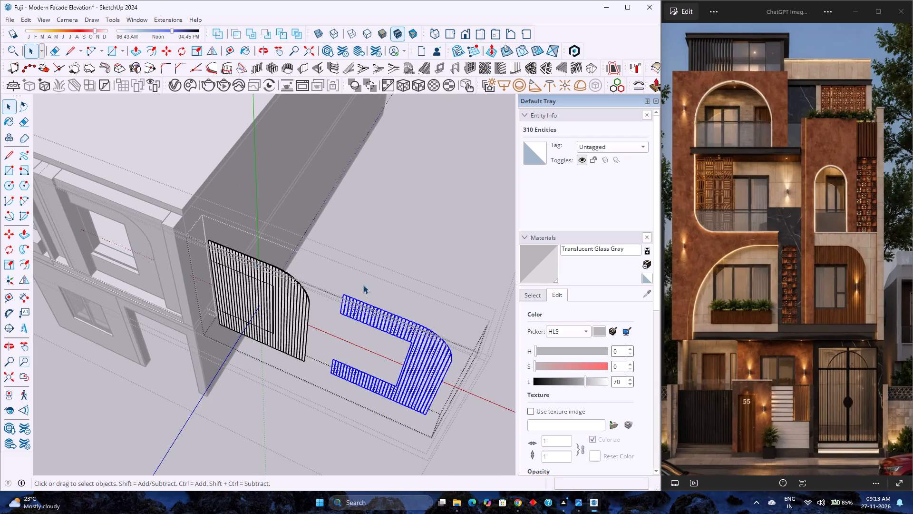
scroll(369, 370, "up", 3)
scroll(419, 410, "up", 10)
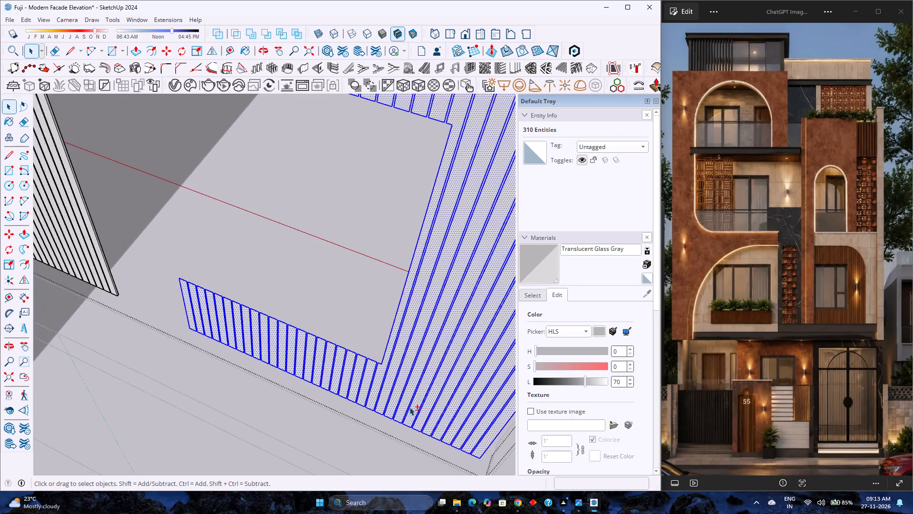
scroll(409, 407, "up", 1, "shift")
middle_click_drag(409, 407, 392, 397, "shift")
middle_click(391, 396, "shift")
scroll(371, 382, "down", 9)
scroll(266, 286, "down", 5)
middle_click_drag(253, 280, 402, 259)
left_click(302, 247)
scroll(302, 247, "up", 4)
scroll(301, 247, "down", 4)
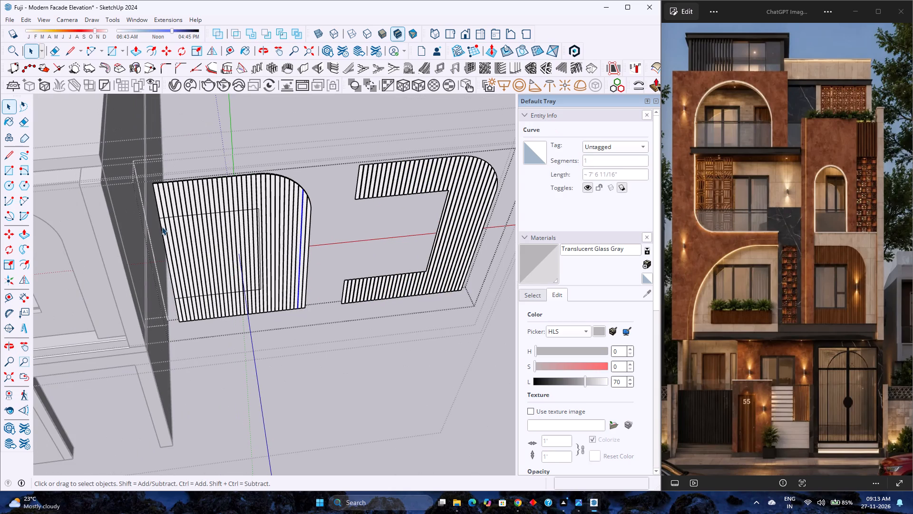
left_click_drag(136, 167, 326, 330)
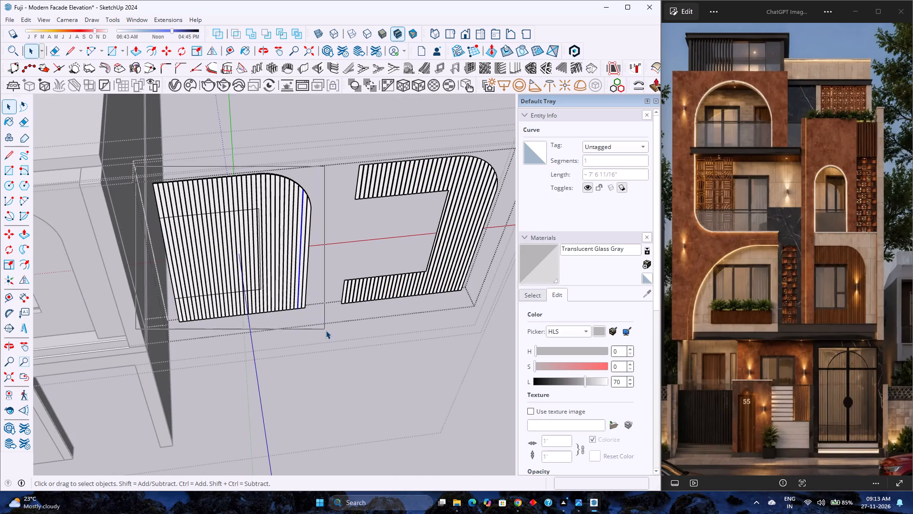
left_click_drag(326, 330, 326, 330)
key("Delete")
Push/Pull the outermost louvre face at the curved end of the copied surround by 0.5".
scroll(311, 309, "down", 3)
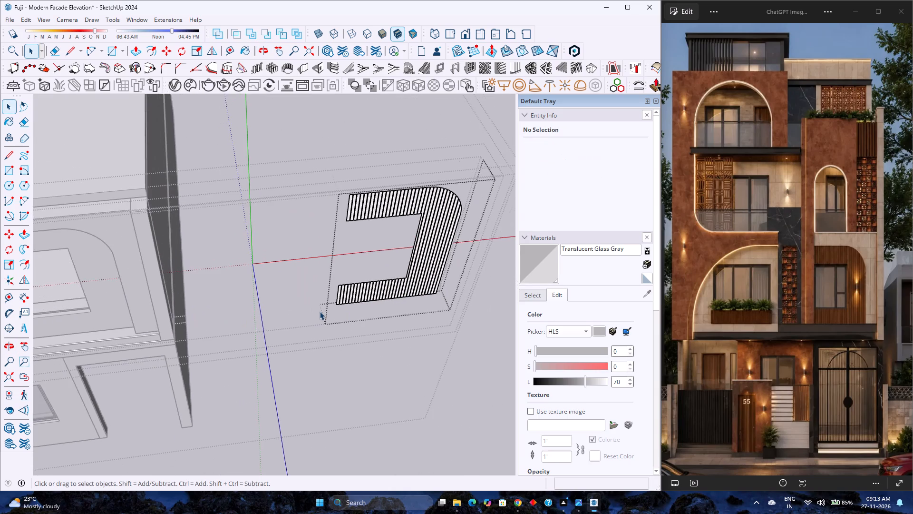
scroll(428, 290, "up", 7)
middle_click_drag(425, 290, 240, 332)
scroll(213, 333, "down", 2)
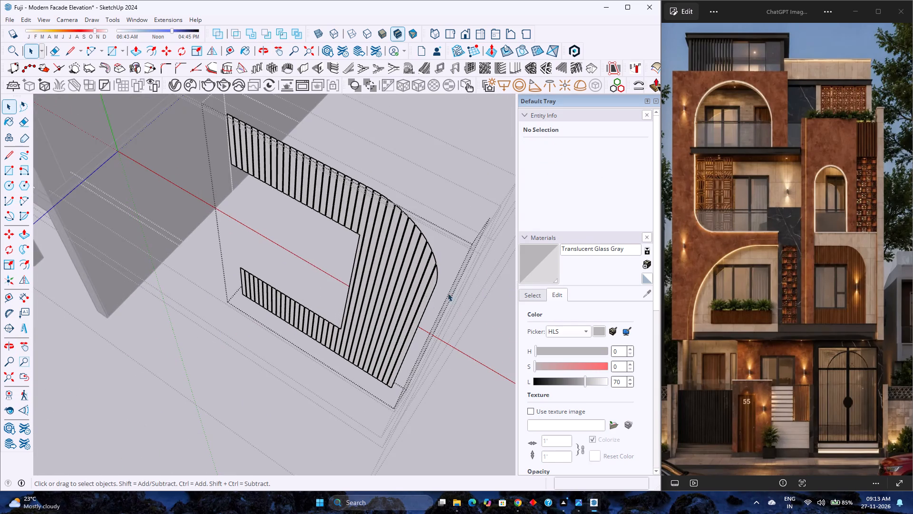
scroll(392, 297, "up", 5)
scroll(513, 301, "up", 1)
scroll(364, 314, "down", 5)
scroll(434, 298, "up", 8)
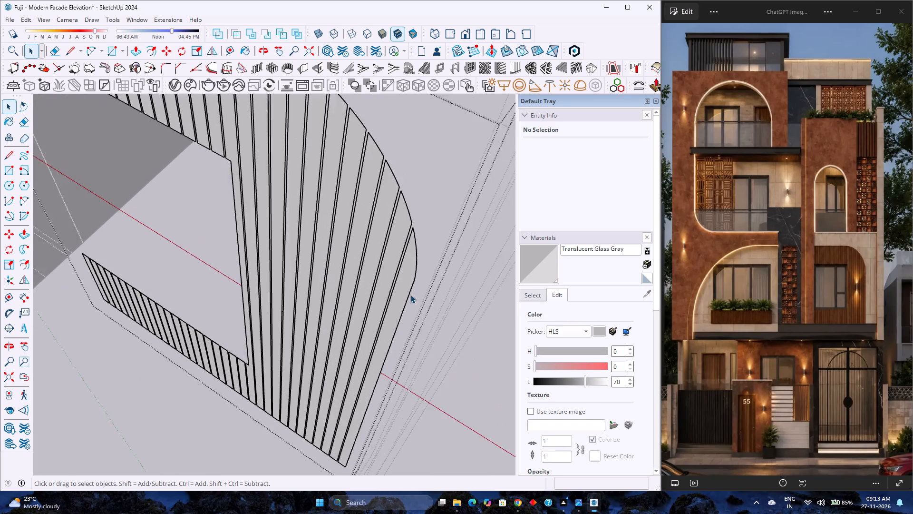
scroll(410, 295, "up", 5)
key("p")
left_click(417, 267)
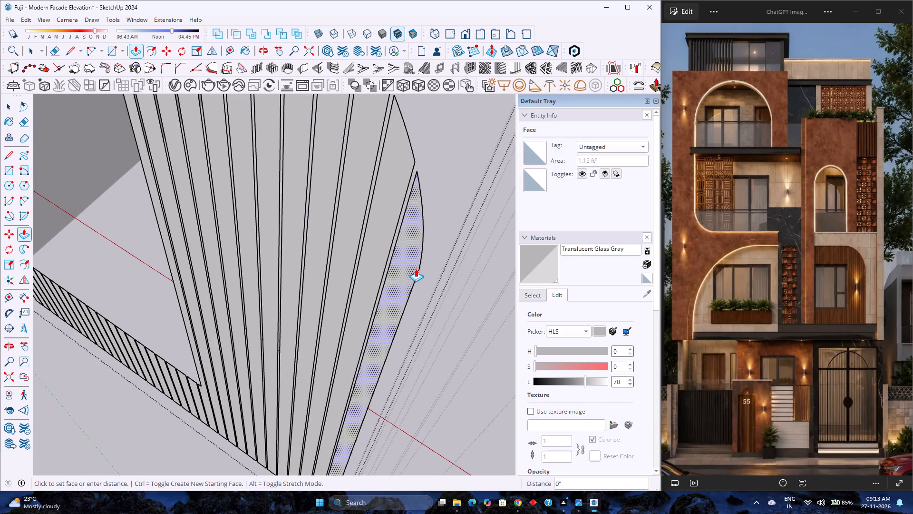
type("0.")
key("5")
key("Return")
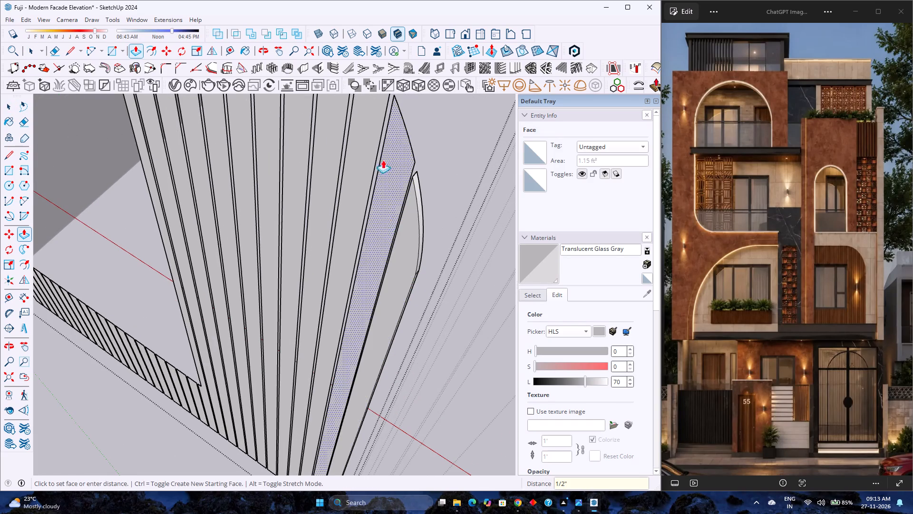
Extrude the next four full-height louvre faces from the curved end by the same 1/2".
double_click(393, 157)
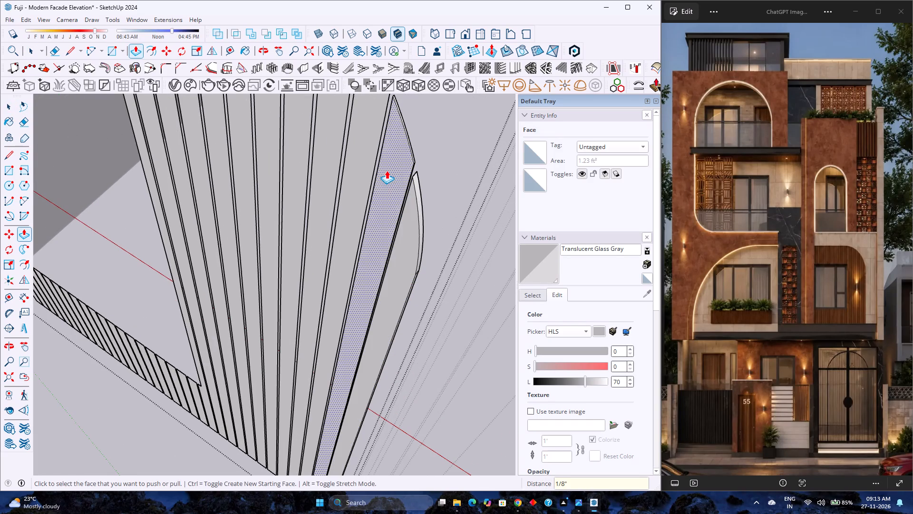
key("ctrl+z")
left_click(389, 162)
left_click(413, 213)
scroll(373, 189, "down", 4)
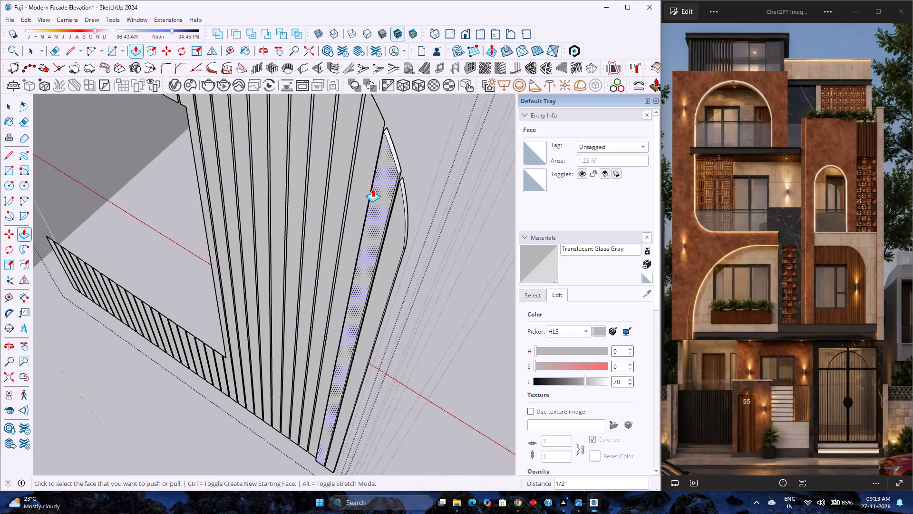
middle_click_drag(369, 184, 384, 273, "shift")
middle_click(384, 273, "shift")
double_click(378, 234)
double_click(360, 208)
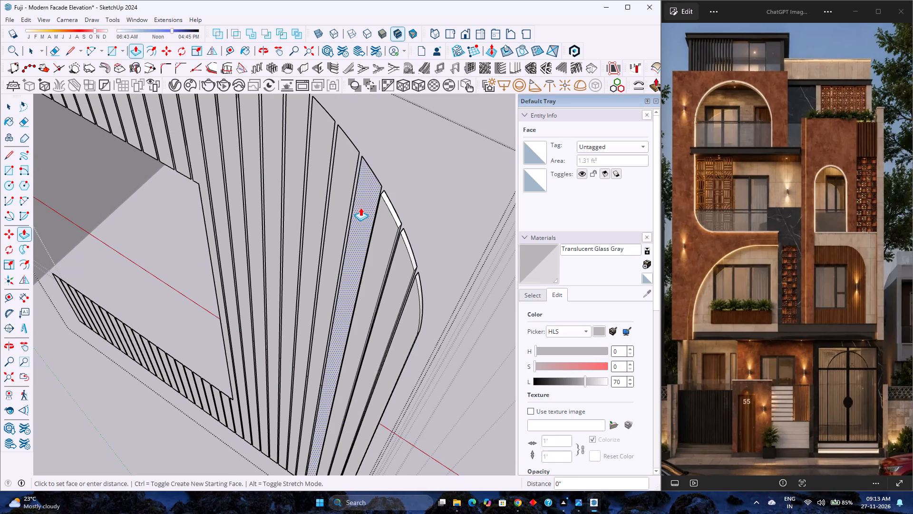
double_click(346, 200)
Extrude the remaining seven full-height louvre faces by the same 1/2", up to the window opening.
scroll(346, 200, "up", 3)
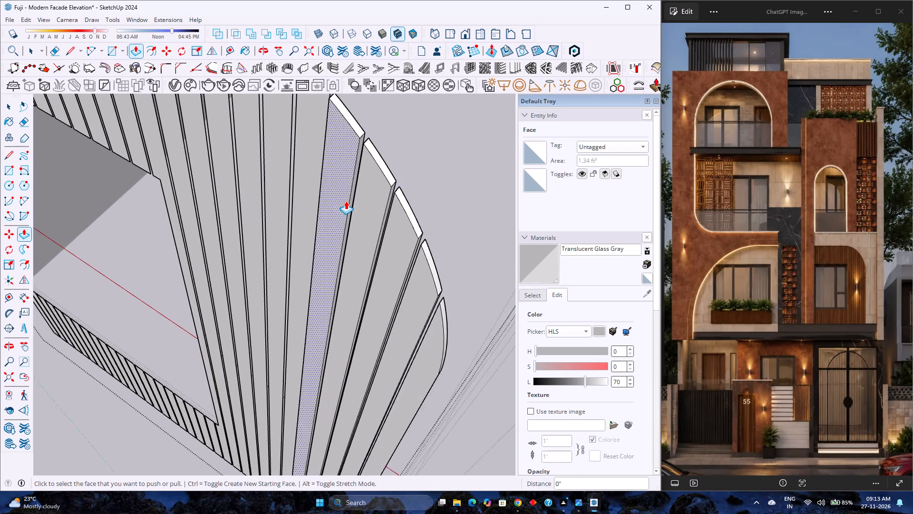
middle_click_drag(346, 201, 405, 314, "shift")
double_click(366, 247)
double_click(340, 229)
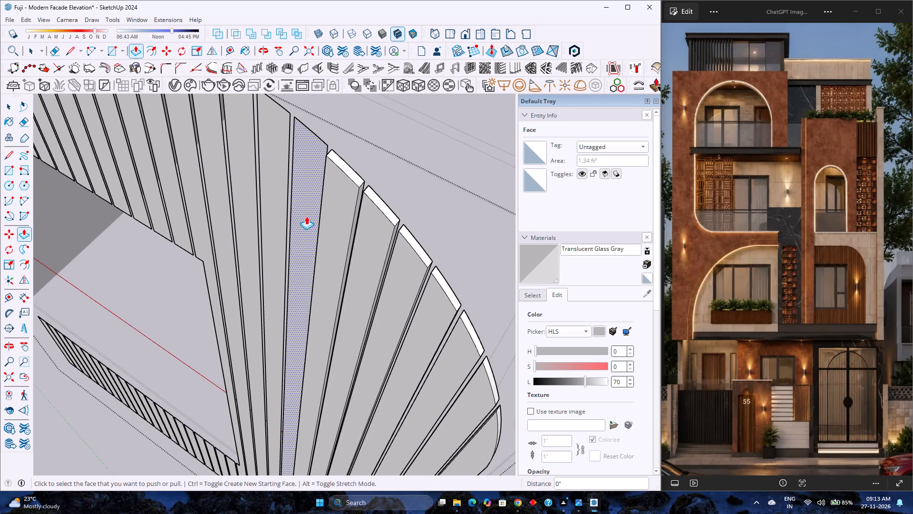
double_click(306, 216)
middle_click_drag(306, 215, 378, 306, "shift")
double_click(343, 257)
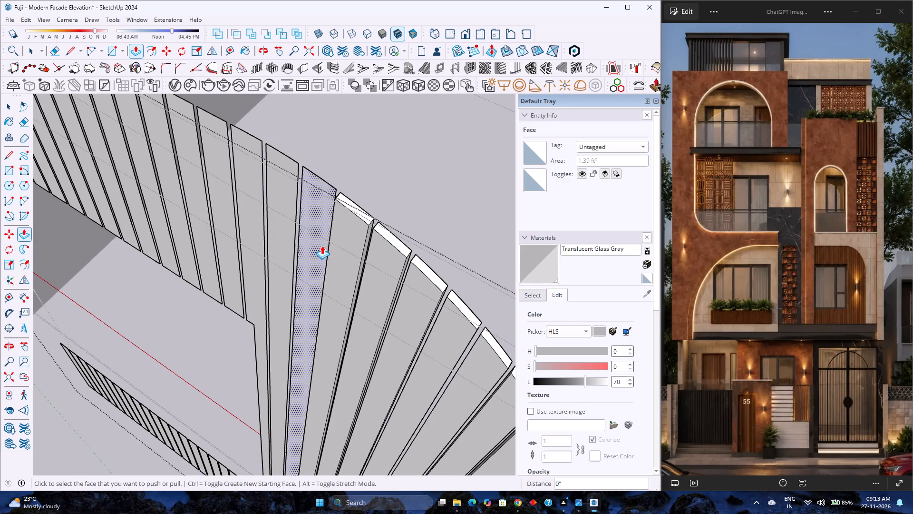
double_click(322, 246)
double_click(290, 243)
middle_click_drag(290, 244, 361, 320, "shift")
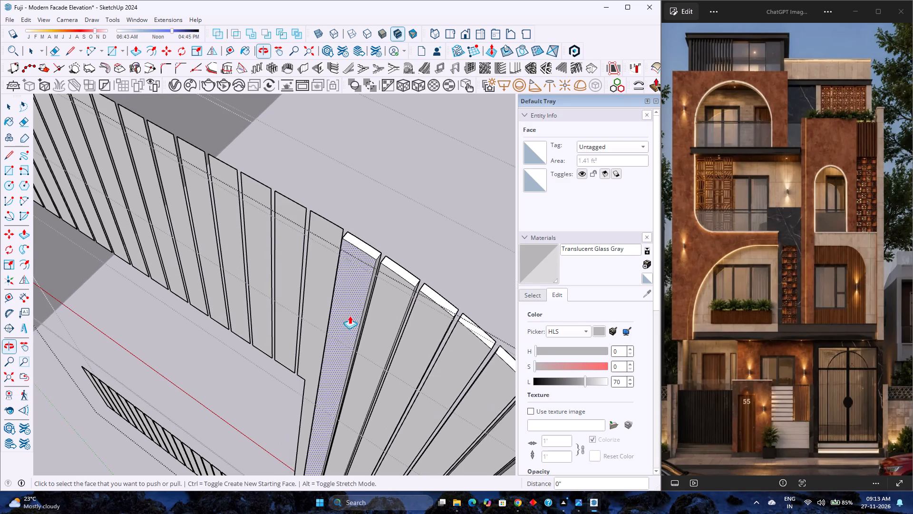
double_click(317, 288)
Extrude the first seven short louvre faces above the window opening by the same 1/2", starting beside the full-height louvres.
double_click(285, 283)
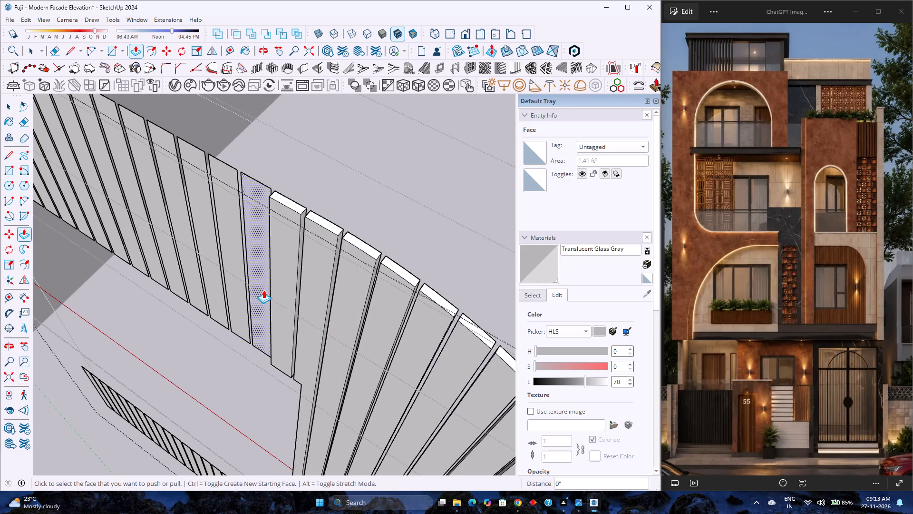
double_click(259, 293)
middle_click_drag(259, 293, 359, 361, "shift")
double_click(329, 320)
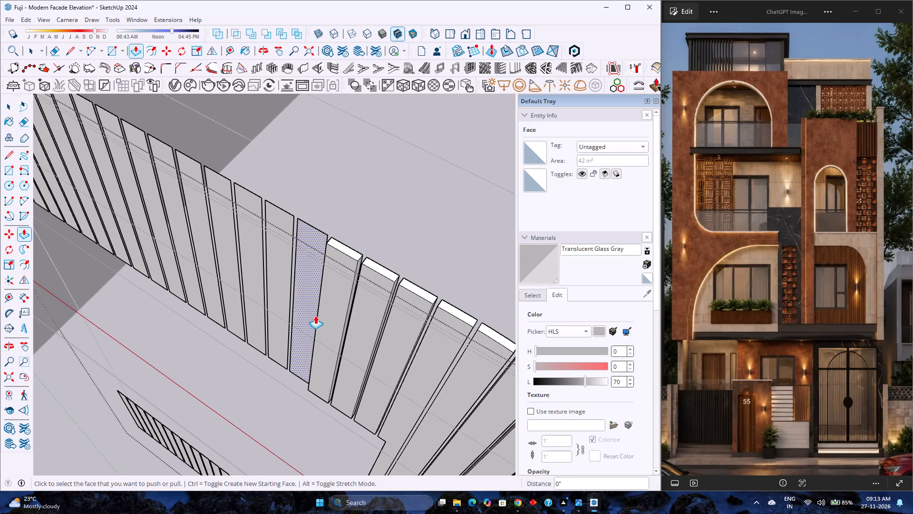
double_click(303, 306)
scroll(286, 302, "up", 3)
middle_click_drag(286, 303, 353, 373, "shift")
middle_click(353, 373, "shift")
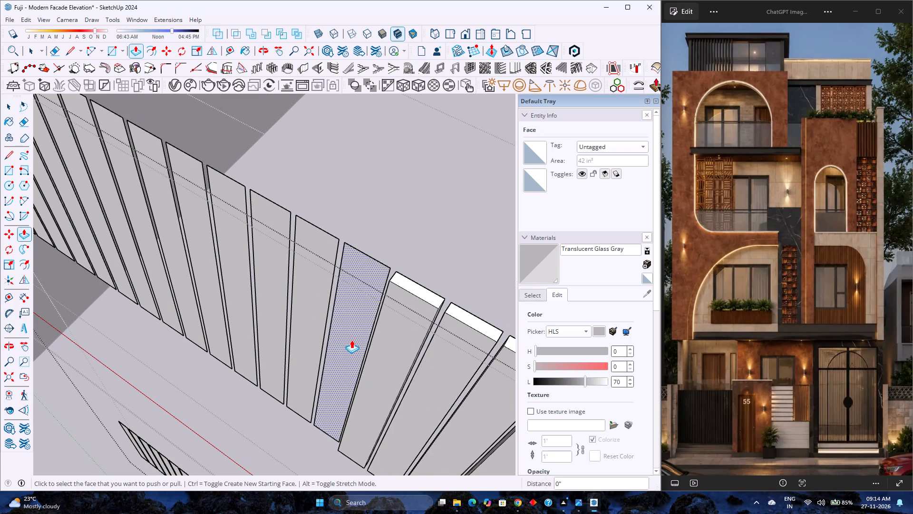
double_click(351, 340)
double_click(320, 324)
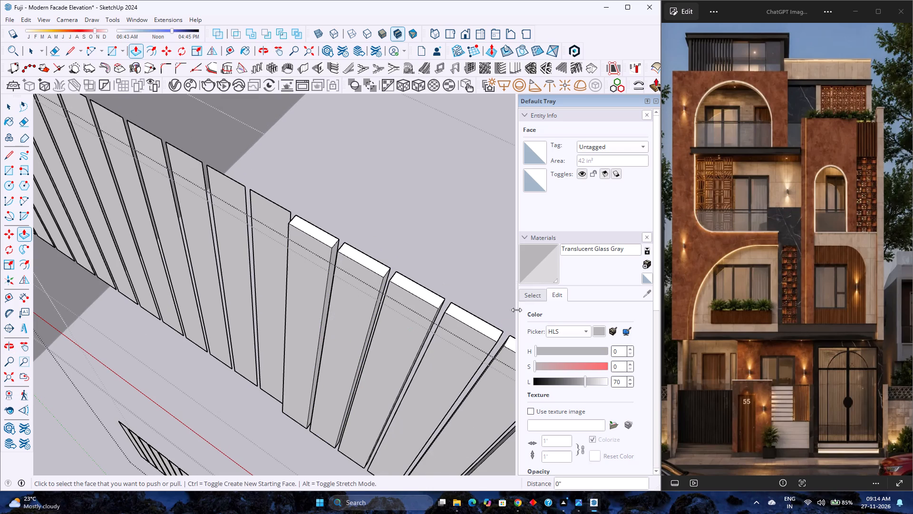
double_click(278, 269)
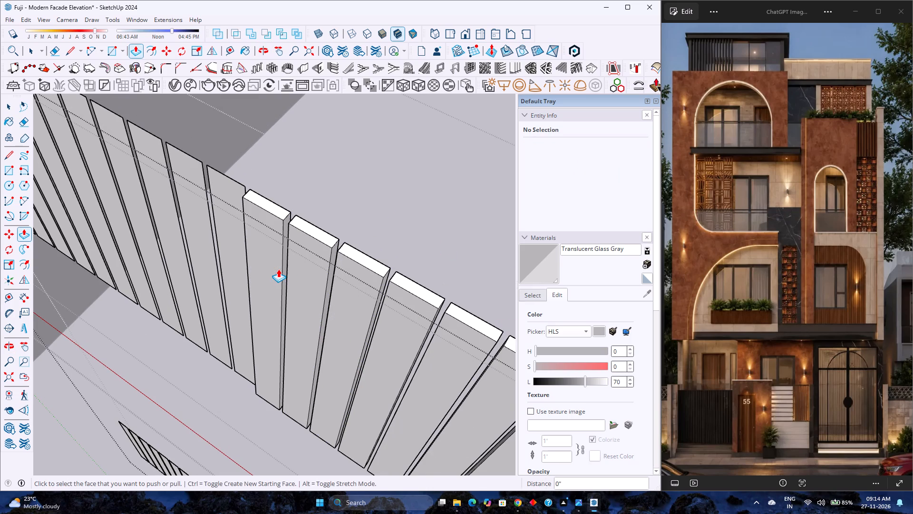
Extrude the next seven louvre faces above the window opening by the same 1/2", continuing towards the straight side edge.
scroll(278, 269, "up", 3)
scroll(278, 269, "down", 8)
middle_click_drag(249, 250, 305, 306)
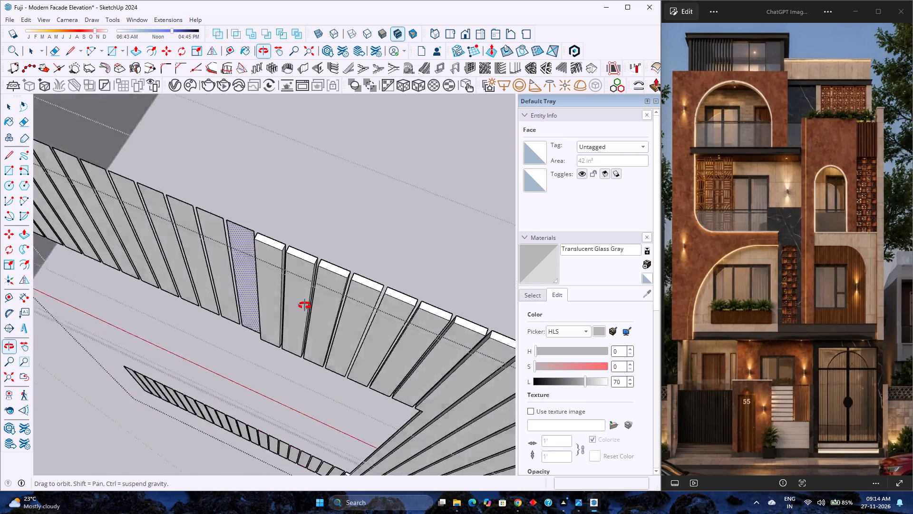
middle_click_drag(305, 306, 307, 310)
middle_click(307, 310)
scroll(284, 300, "down", 5)
double_click(250, 287)
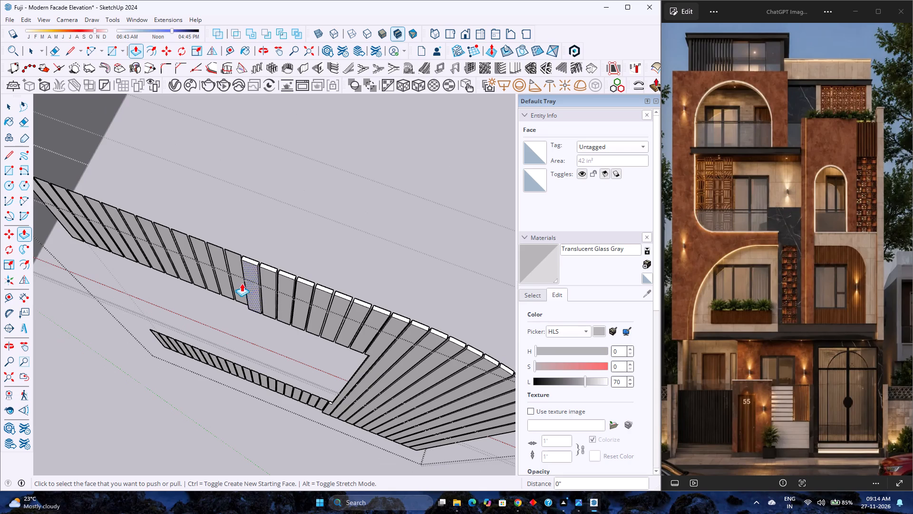
double_click(238, 282)
double_click(218, 274)
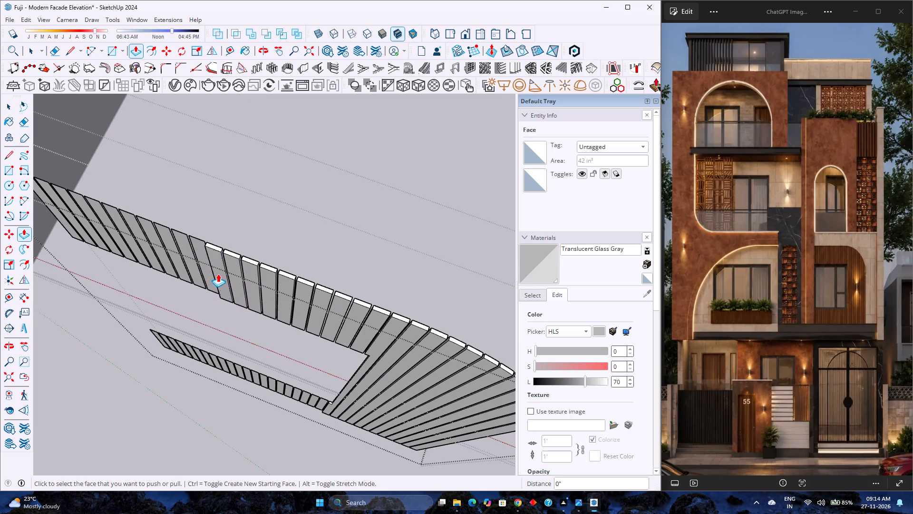
middle_click_drag(219, 274, 312, 330, "shift")
middle_click(312, 330, "shift")
double_click(297, 314)
double_click(282, 316)
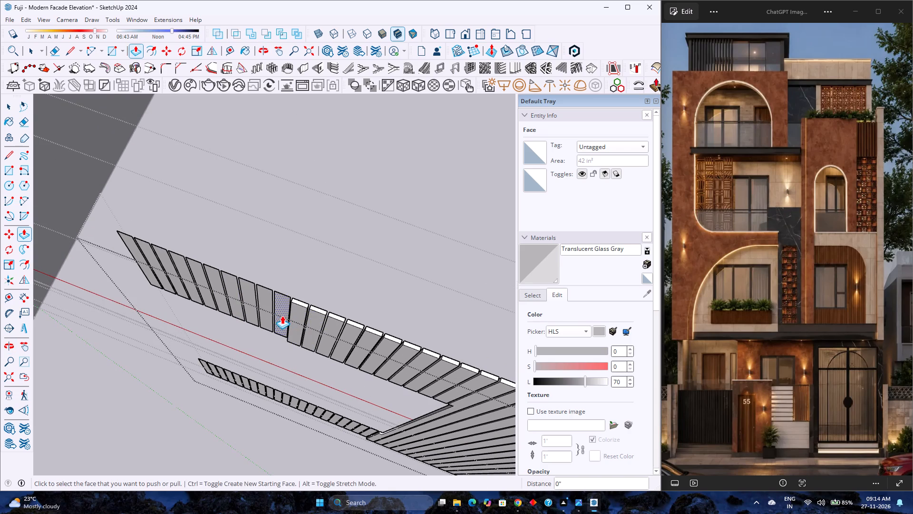
double_click(262, 303)
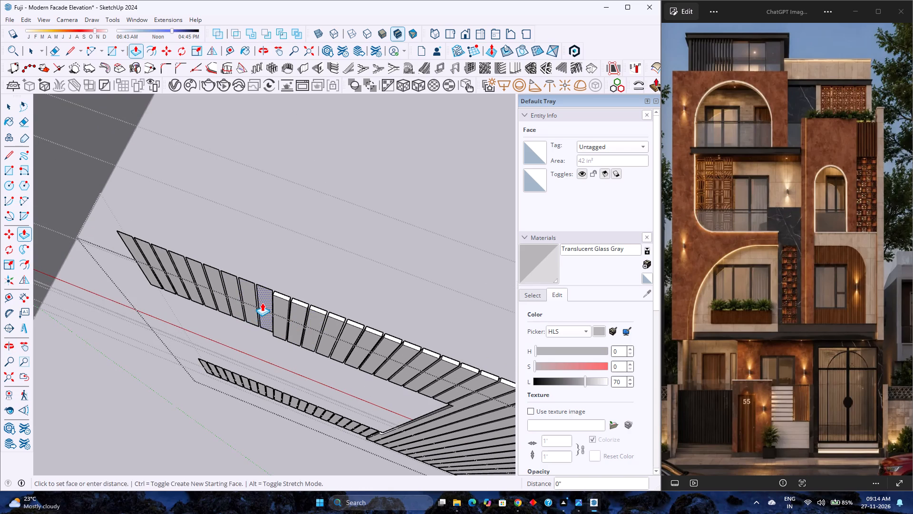
double_click(249, 302)
Extrude the remaining seven louvre faces above the window opening by the same 1/2", up to the straight side edge.
scroll(248, 302, "up", 3)
middle_click_drag(248, 302, 257, 306, "shift")
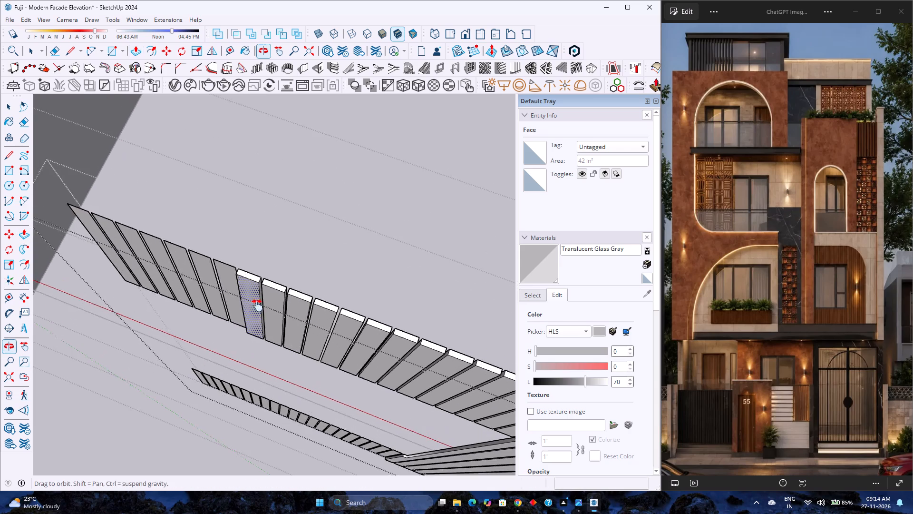
middle_click_drag(257, 306, 314, 373, "shift")
scroll(287, 359, "up", 3)
double_click(287, 359)
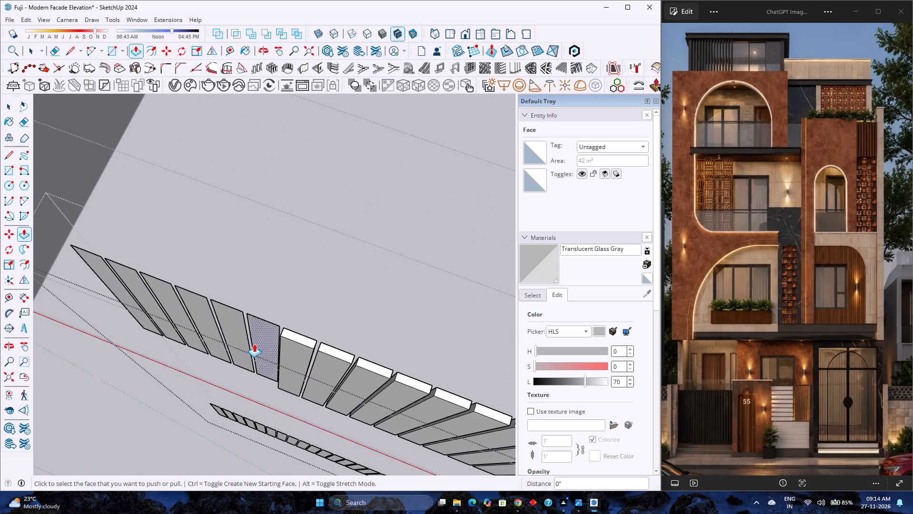
double_click(259, 342)
double_click(235, 328)
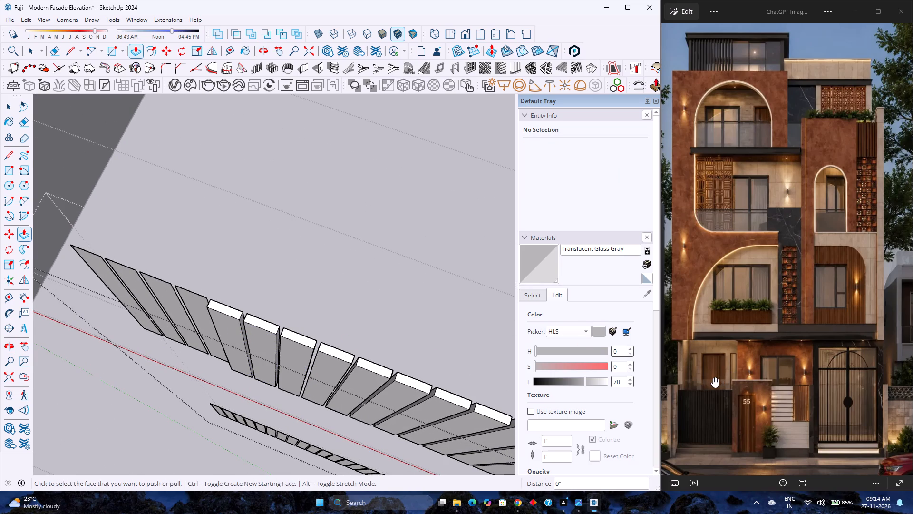
double_click(200, 301)
double_click(167, 299)
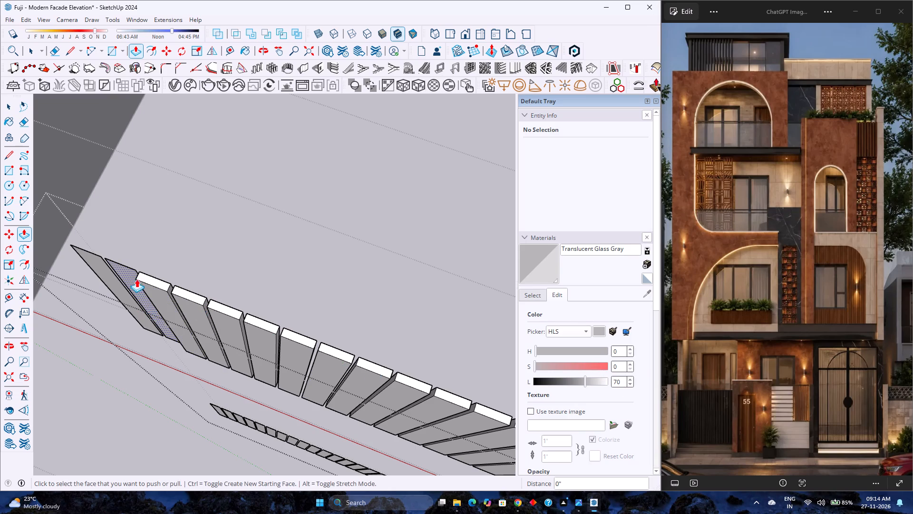
double_click(125, 276)
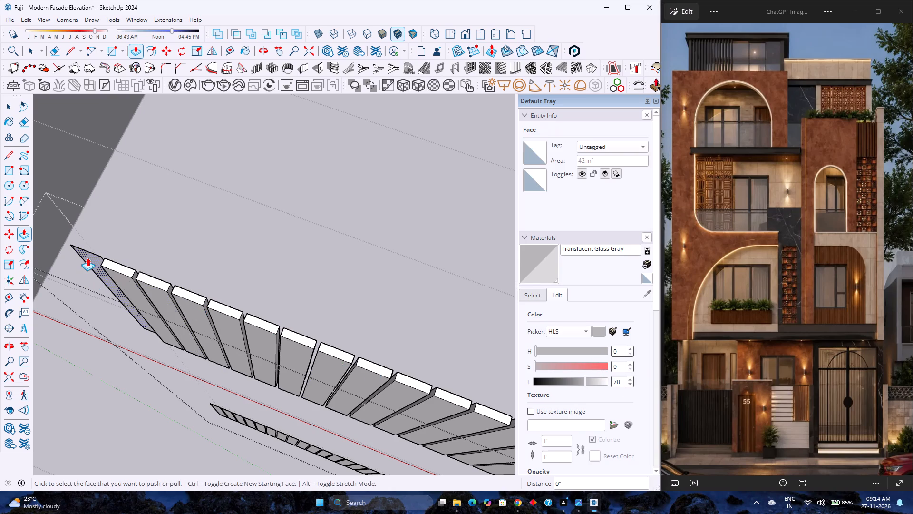
double_click(87, 257)
Extrude the first six short louvre faces below the window opening by the same 1/2", starting beside the full-height louvres.
scroll(129, 260, "down", 13)
middle_click_drag(203, 379, 191, 193)
middle_click_drag(188, 189, 184, 183)
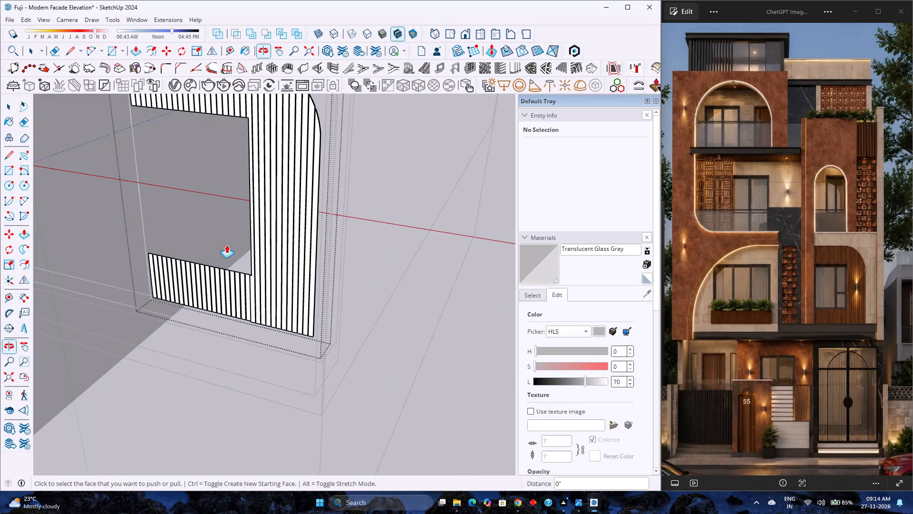
scroll(233, 262, "up", 5)
scroll(243, 298, "down", 10)
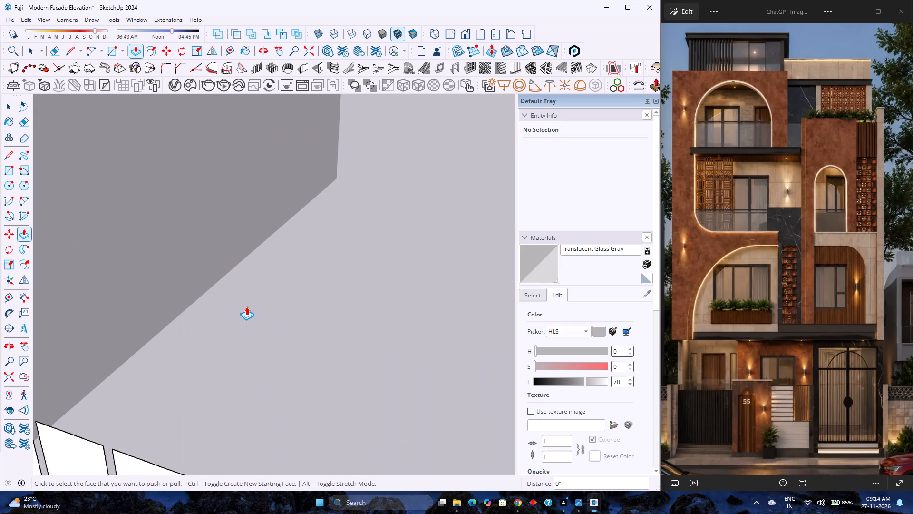
scroll(246, 306, "down", 13)
scroll(326, 378, "down", 5)
middle_click_drag(332, 400, 359, 321, "shift")
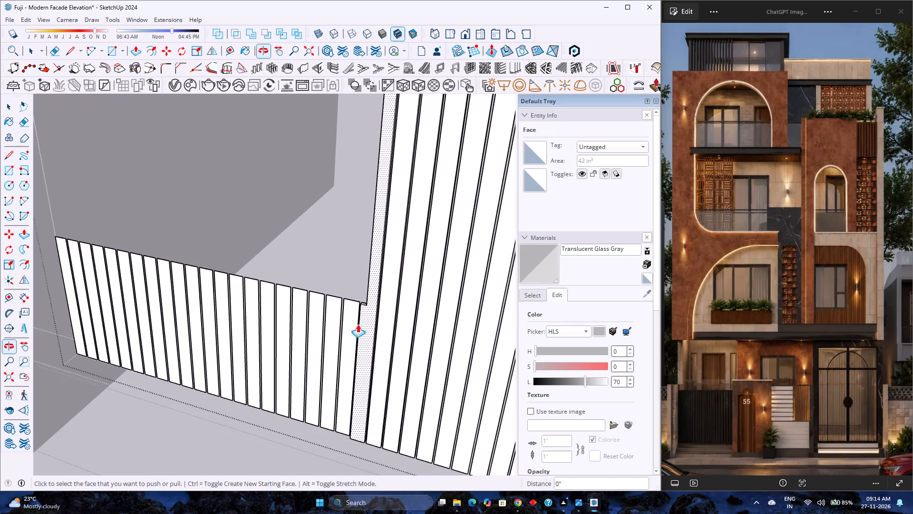
middle_click_drag(358, 325, 415, 385)
scroll(346, 309, "up", 4)
double_click(352, 306)
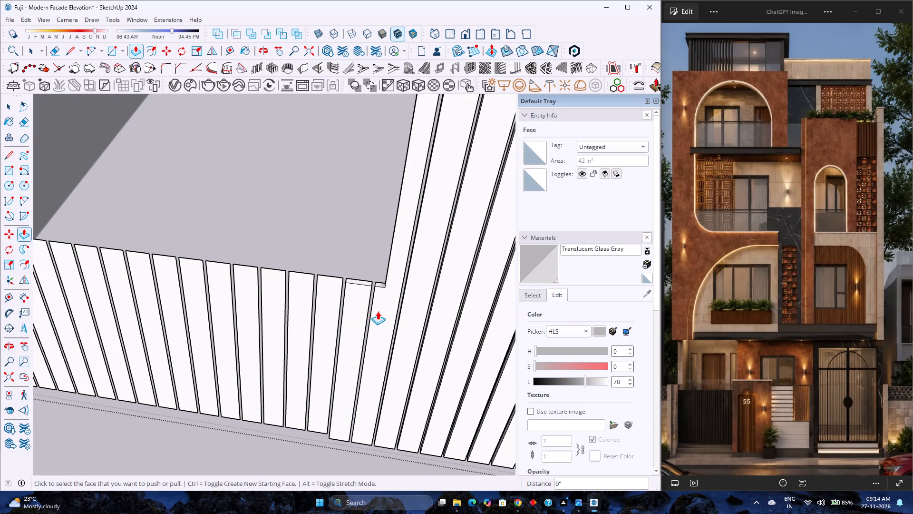
double_click(330, 301)
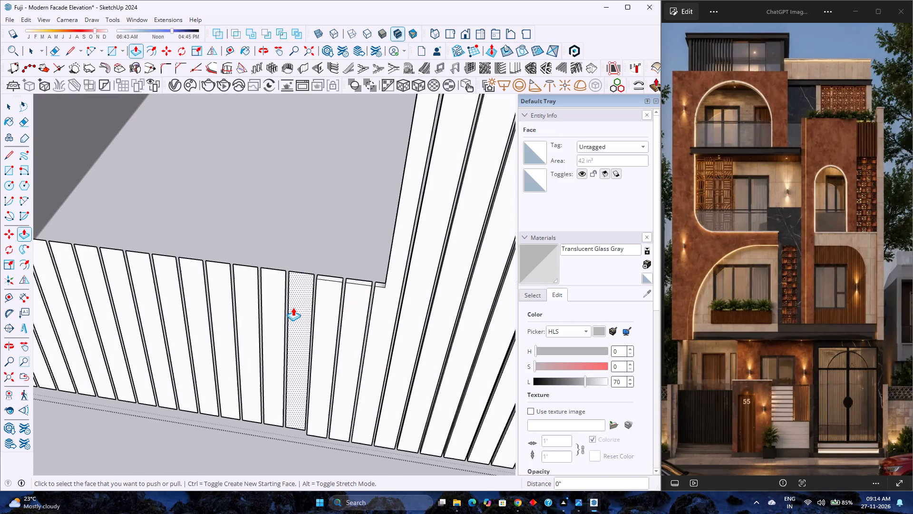
double_click(298, 305)
double_click(270, 308)
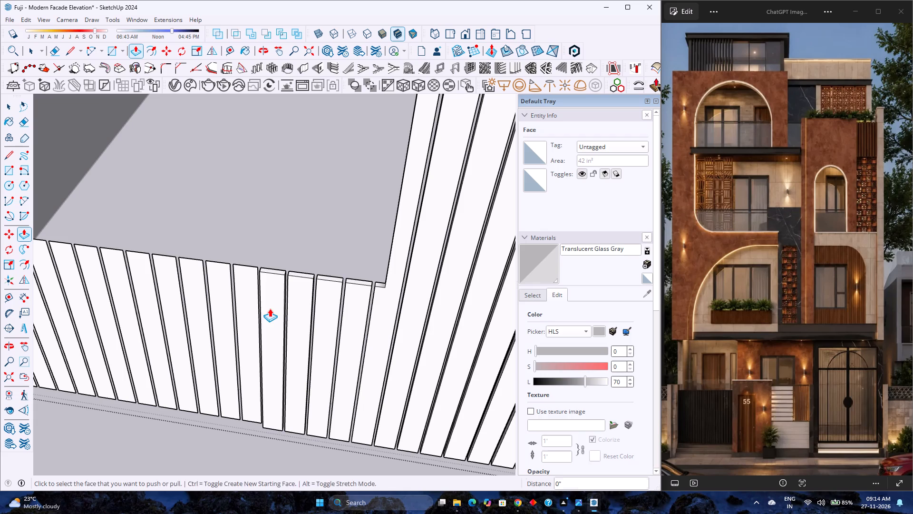
middle_click(270, 308, "shift")
middle_click_drag(270, 309, 435, 358, "shift")
scroll(398, 346, "down", 4)
double_click(294, 306)
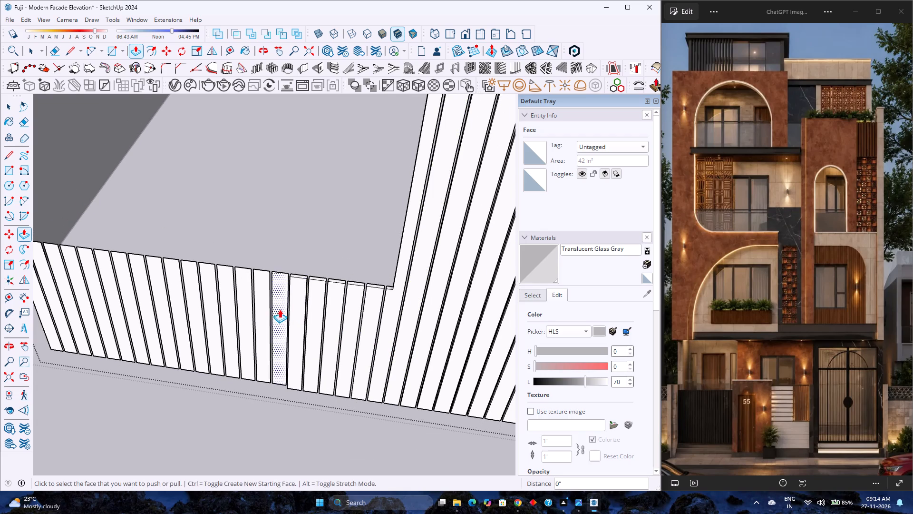
scroll(279, 309, "up", 2)
middle_click_drag(279, 309, 373, 374, "shift")
double_click(375, 370)
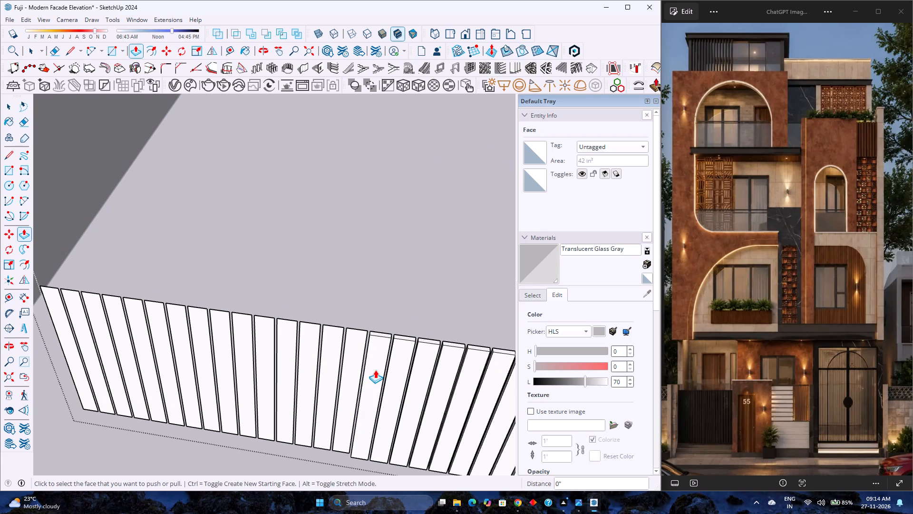
Extrude the next eight louvre faces below the window opening by the same 1/2", continuing towards the straight side edge.
scroll(375, 370, "down", 3)
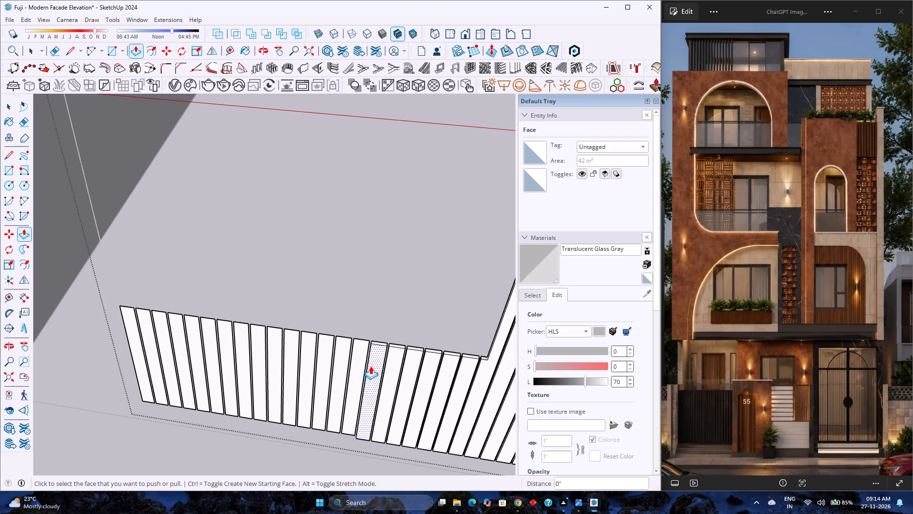
double_click(363, 359)
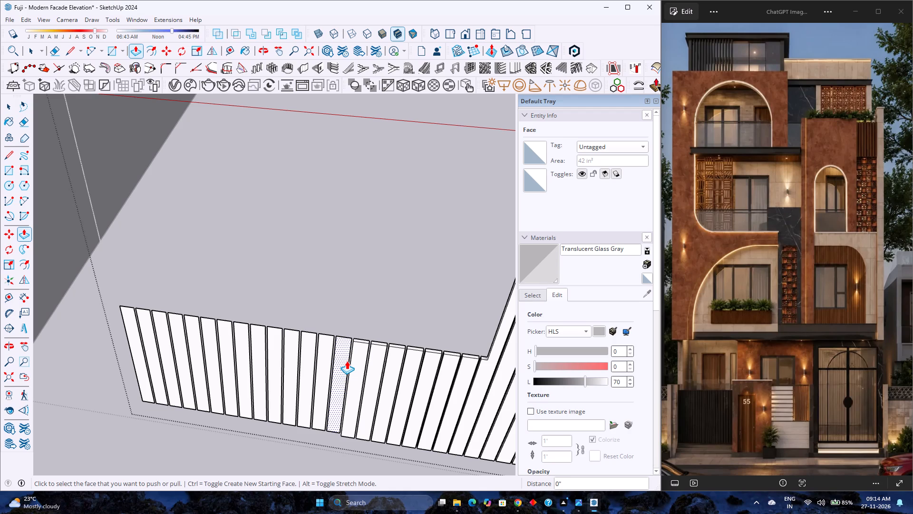
double_click(347, 361)
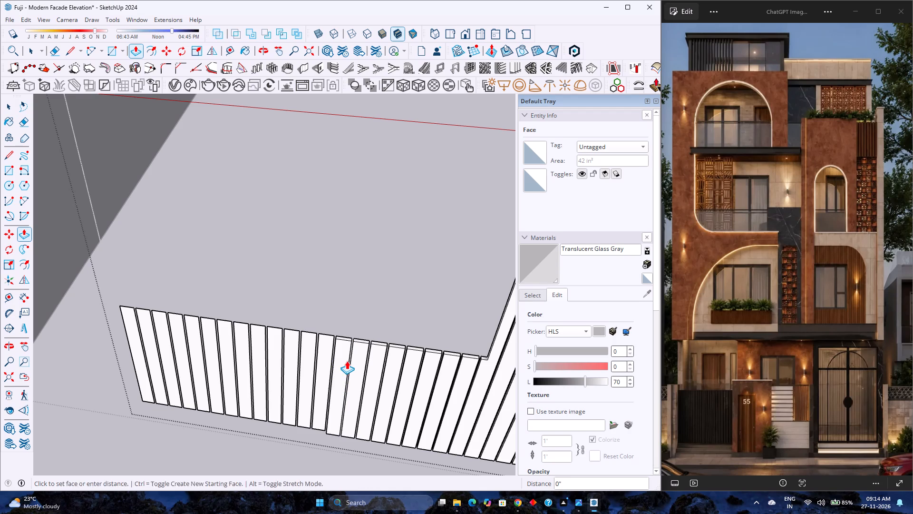
double_click(323, 359)
double_click(306, 360)
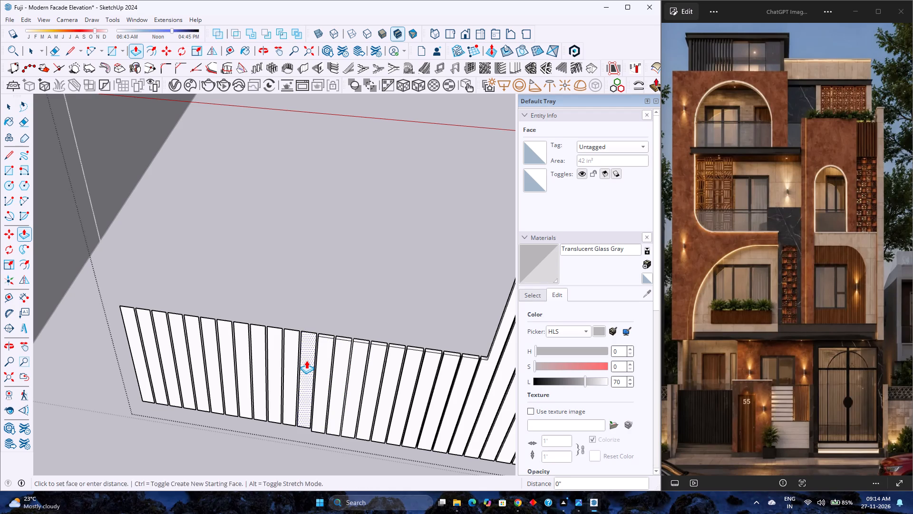
double_click(291, 356)
double_click(277, 362)
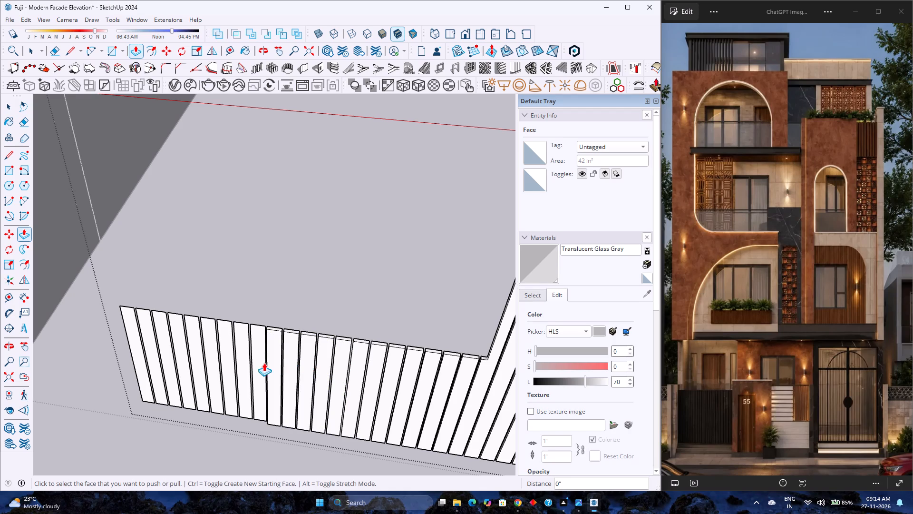
double_click(256, 358)
double_click(241, 354)
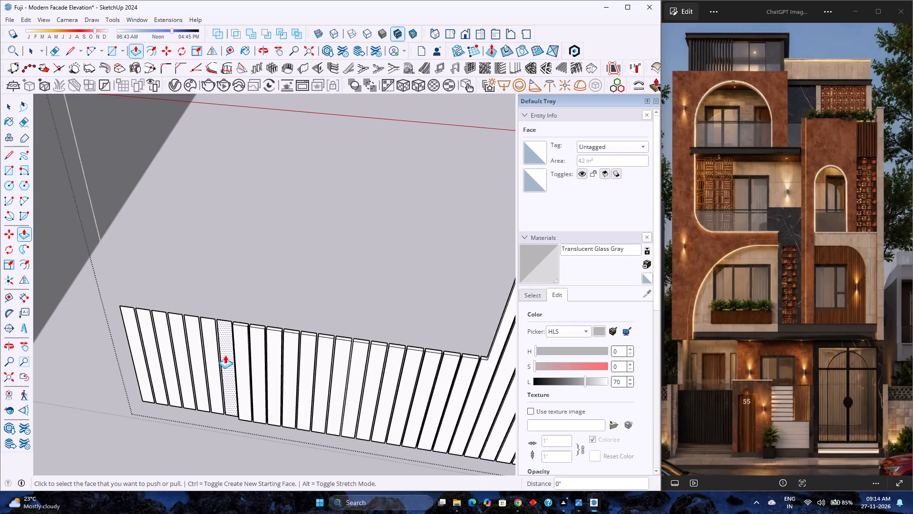
Extrude the remaining seven louvre faces below the window opening by the same 1/2", up to the straight side edge.
double_click(225, 355)
double_click(216, 357)
double_click(197, 364)
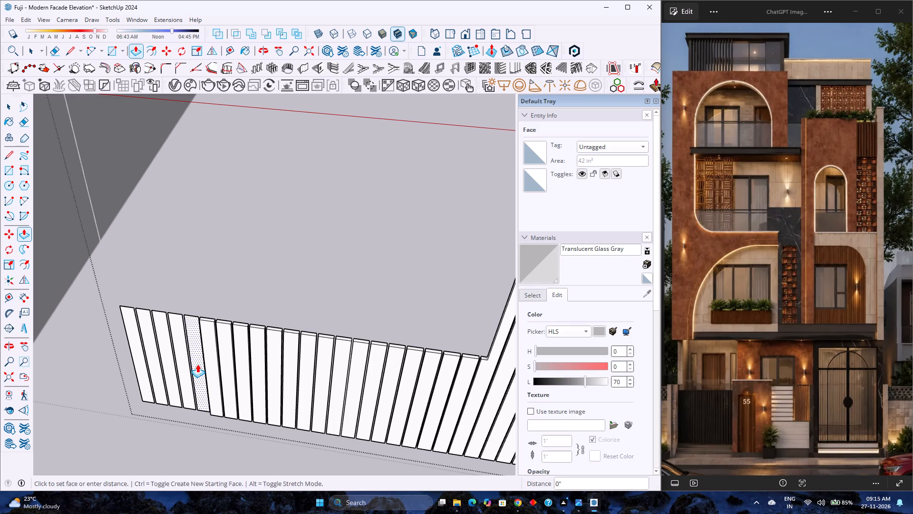
double_click(183, 370)
double_click(172, 375)
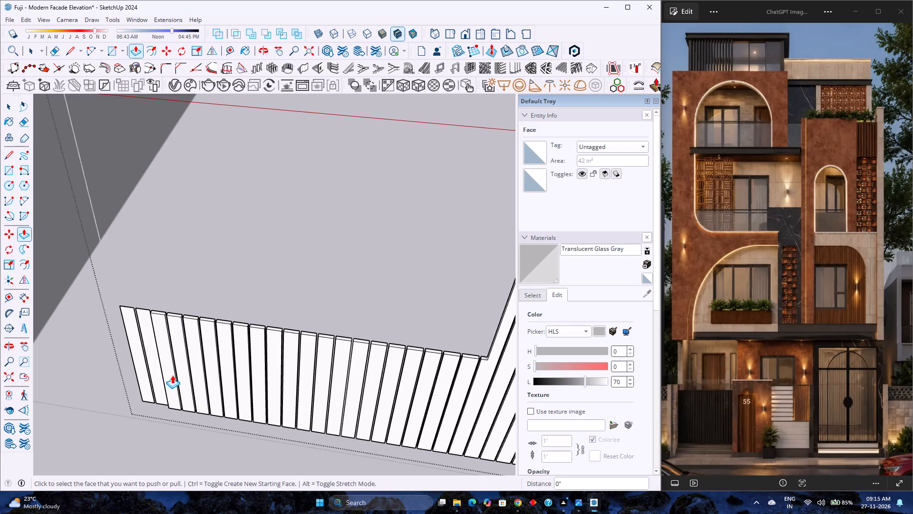
double_click(159, 377)
double_click(142, 379)
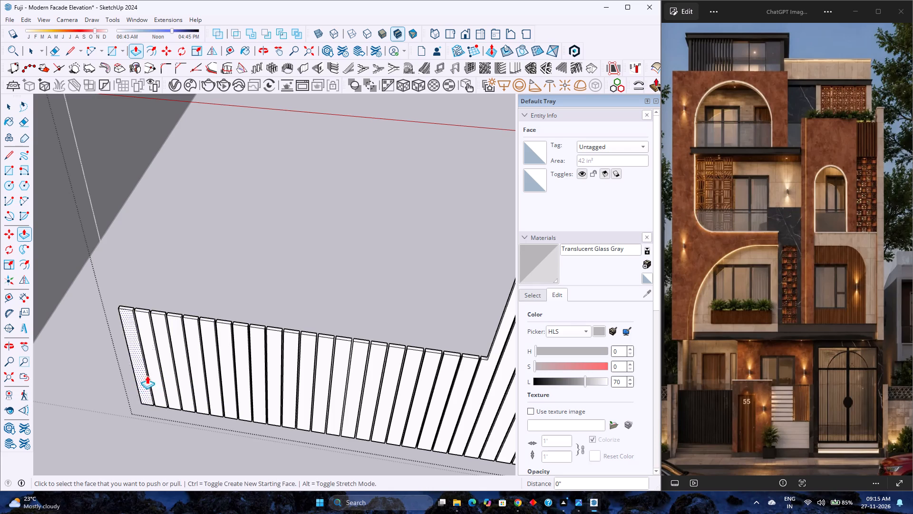
Turn the outermost full-height louvre at the curved edge into its own group.
scroll(212, 342, "down", 8)
scroll(313, 332, "down", 4)
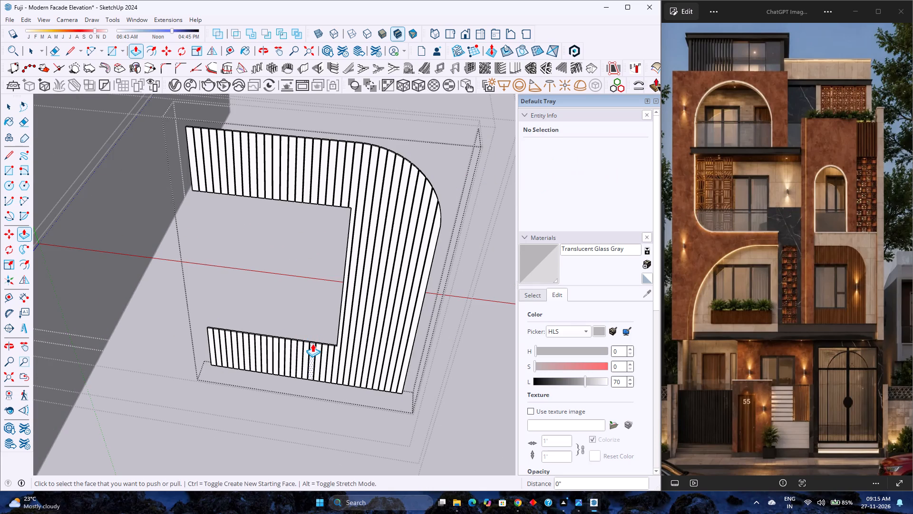
key("space")
scroll(311, 344, "up", 3)
scroll(311, 344, "down", 3)
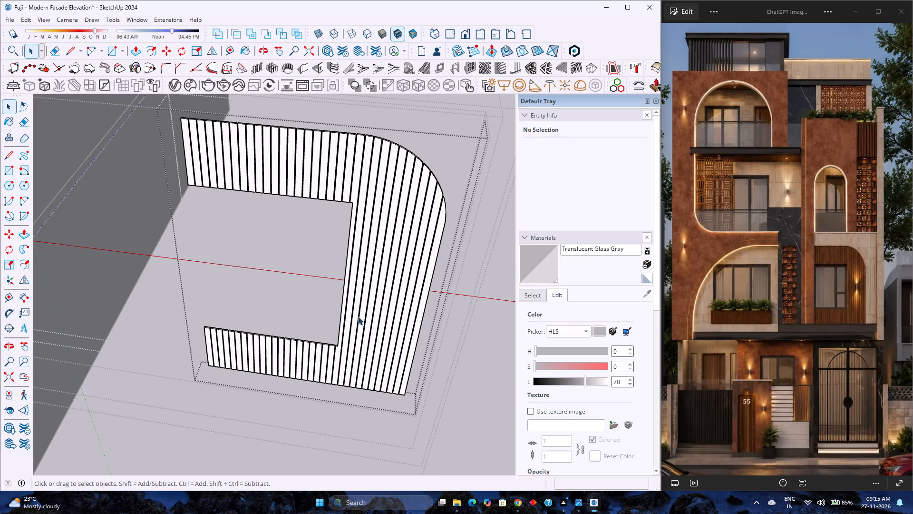
scroll(430, 216, "up", 4)
middle_click_drag(428, 216, 374, 226)
middle_click(374, 226)
scroll(467, 227, "up", 11)
middle_click_drag(441, 240, 416, 252)
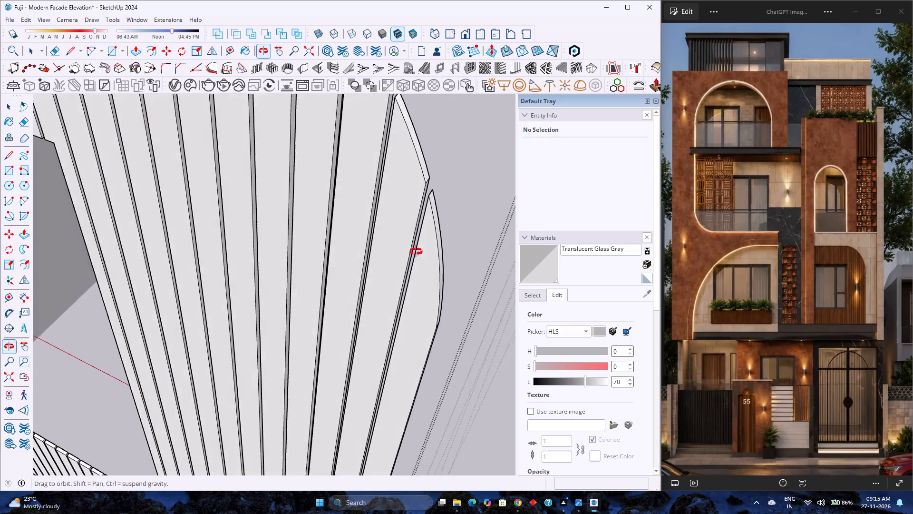
middle_click_drag(416, 252, 416, 252)
scroll(416, 252, "down", 6)
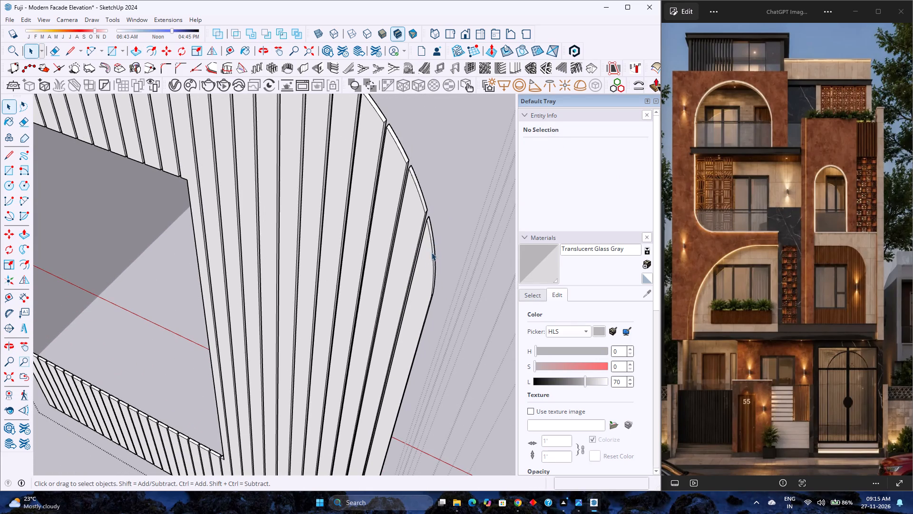
triple_click(427, 257)
right_click(427, 257)
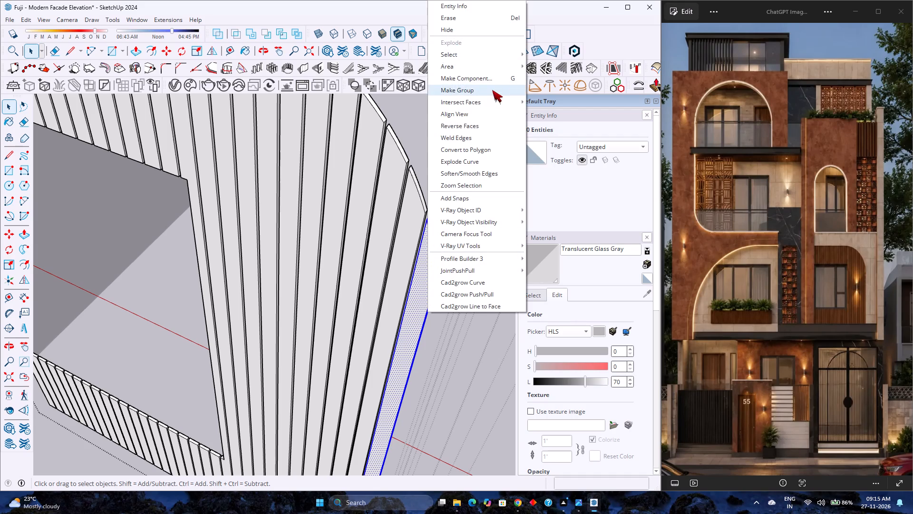
left_click(492, 90)
Turn the second and third louvres from the curved edge into separate groups, one per louvre.
triple_click(415, 192)
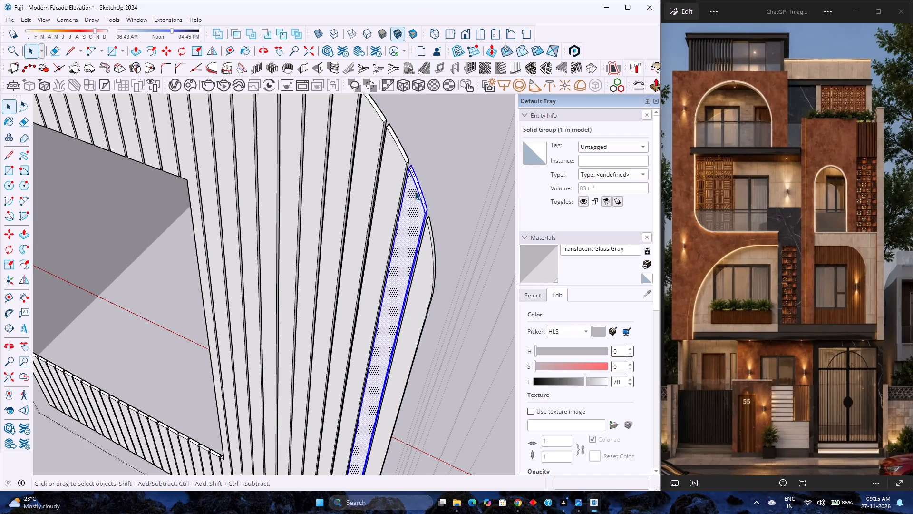
right_click(415, 192)
left_click(454, 279)
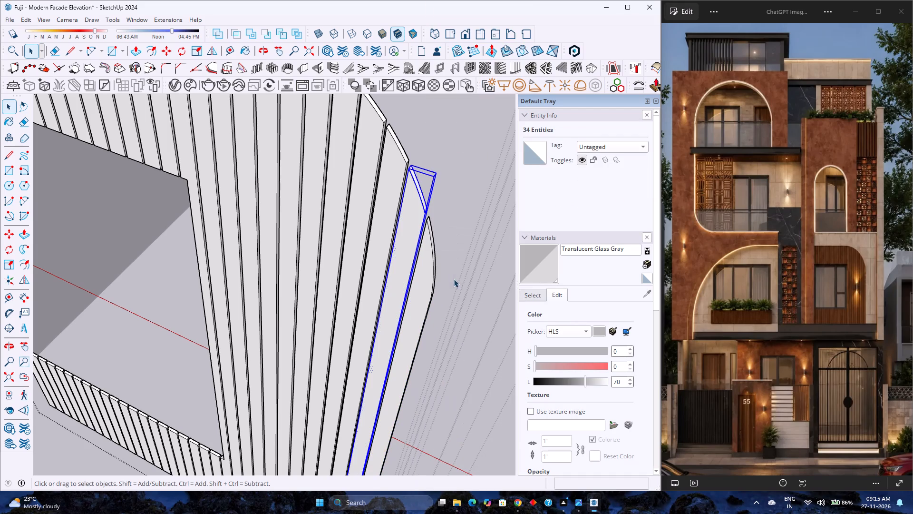
middle_click_drag(426, 221, 410, 257)
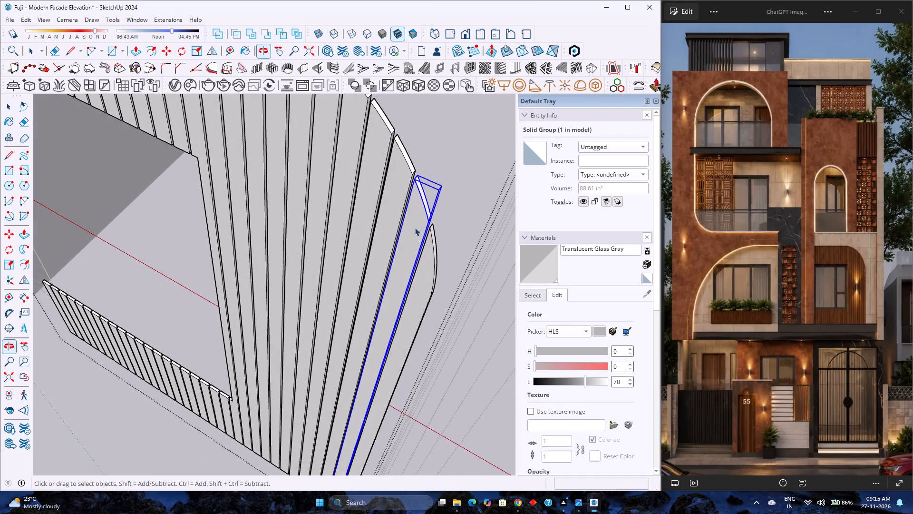
scroll(404, 159, "up", 4)
scroll(405, 156, "up", 1, "shift")
middle_click_drag(405, 155, 399, 208, "shift")
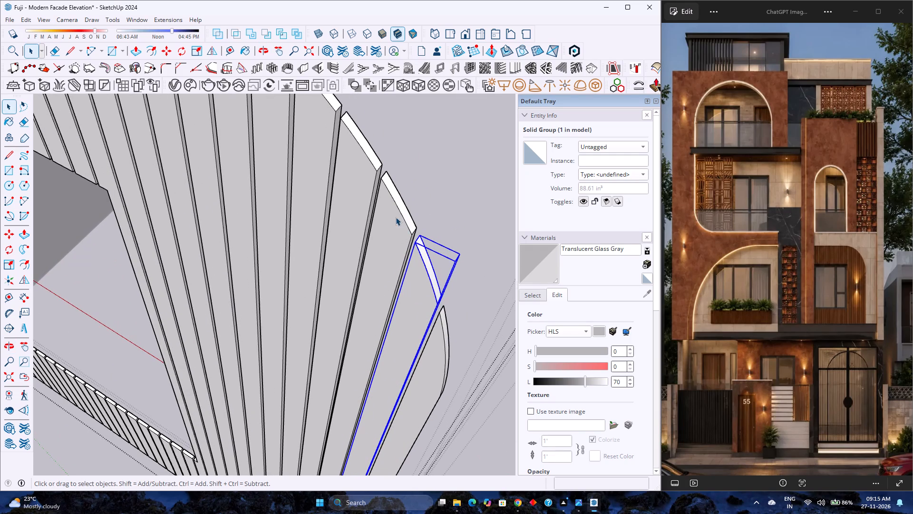
scroll(389, 226, "up", 3)
scroll(389, 226, "down", 3)
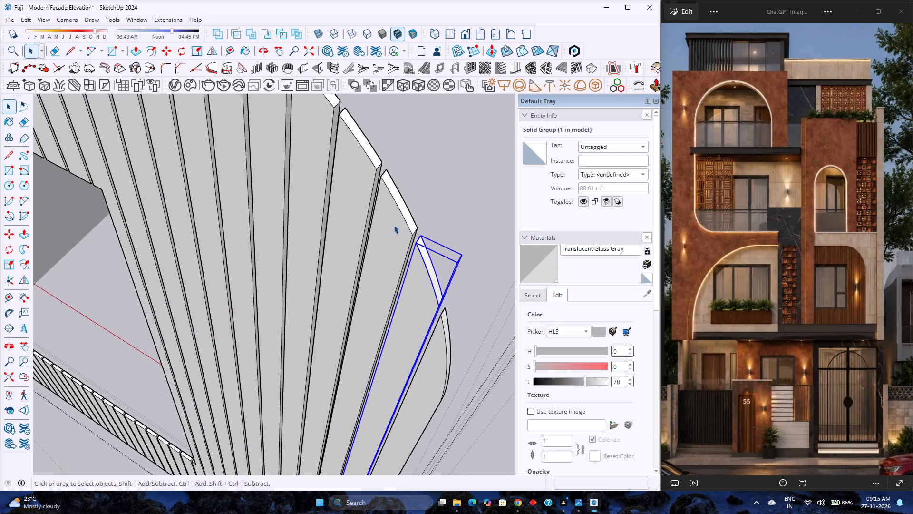
scroll(392, 225, "up", 1)
scroll(392, 225, "down", 4)
triple_click(391, 222)
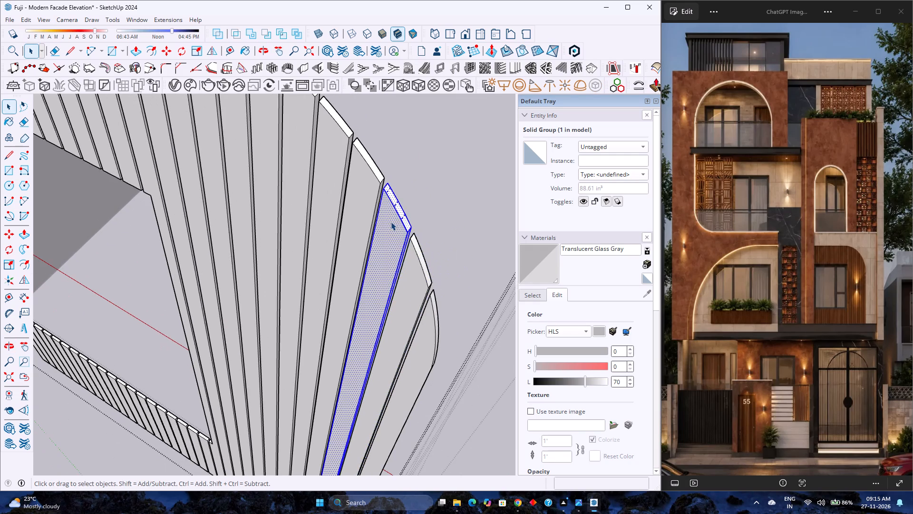
right_click(391, 222)
left_click(405, 91)
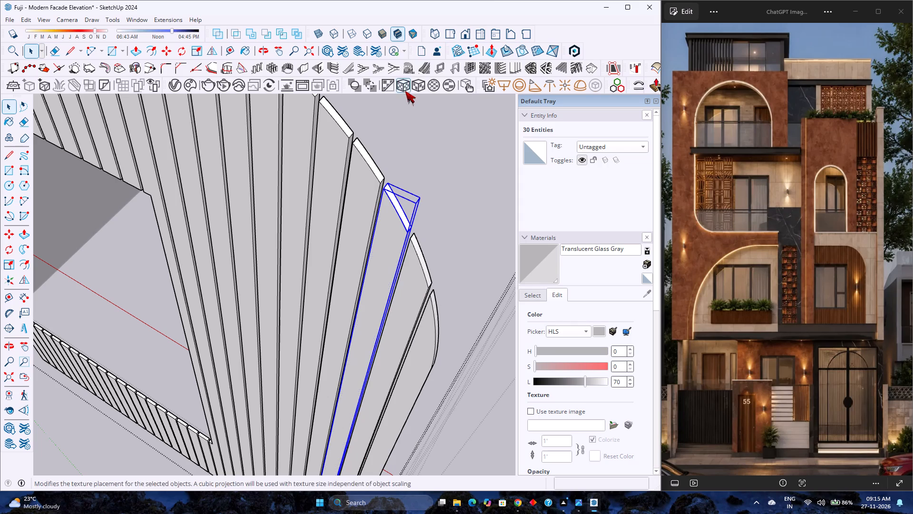
Turn the fourth, fifth and sixth louvres from the curved edge into separate groups, one per louvre.
triple_click(371, 195)
right_click(371, 195)
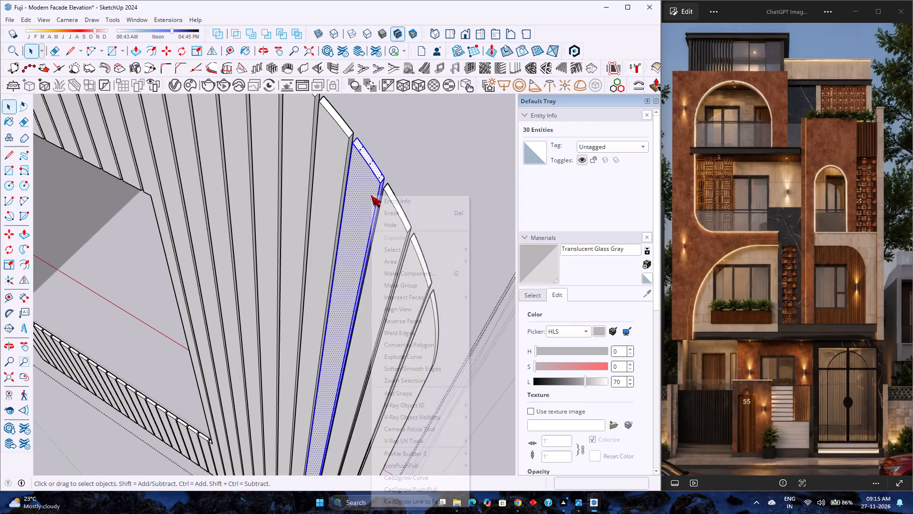
left_click(408, 284)
scroll(386, 220, "up", 3)
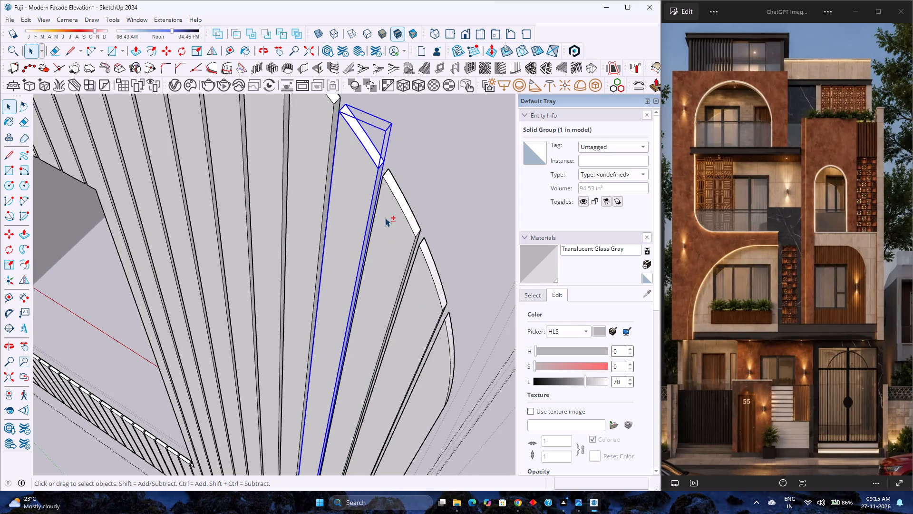
middle_click_drag(385, 217, 390, 267, "shift")
middle_click(390, 267)
scroll(389, 261, "down", 4)
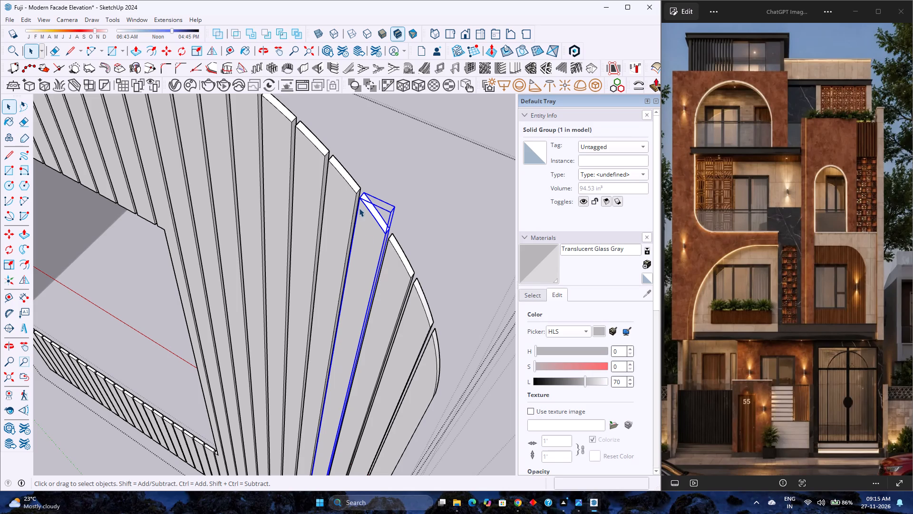
triple_click(348, 202)
right_click(348, 203)
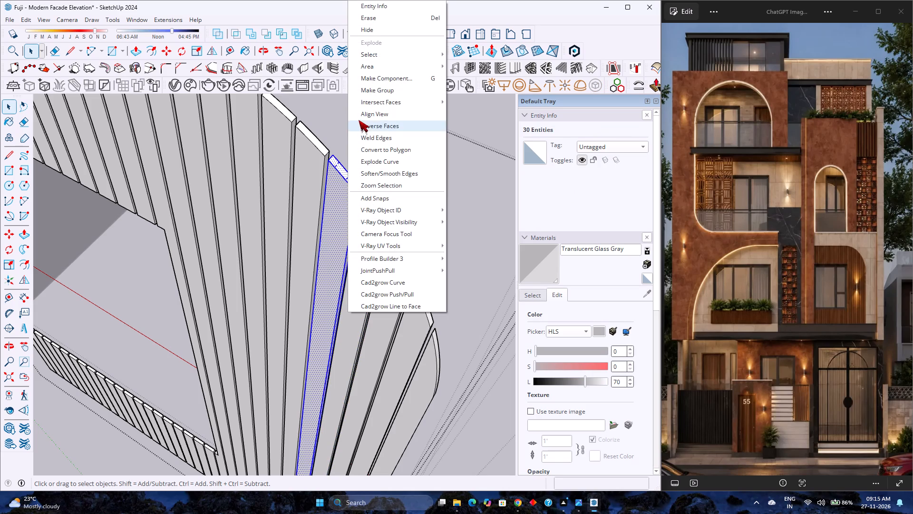
left_click(389, 90)
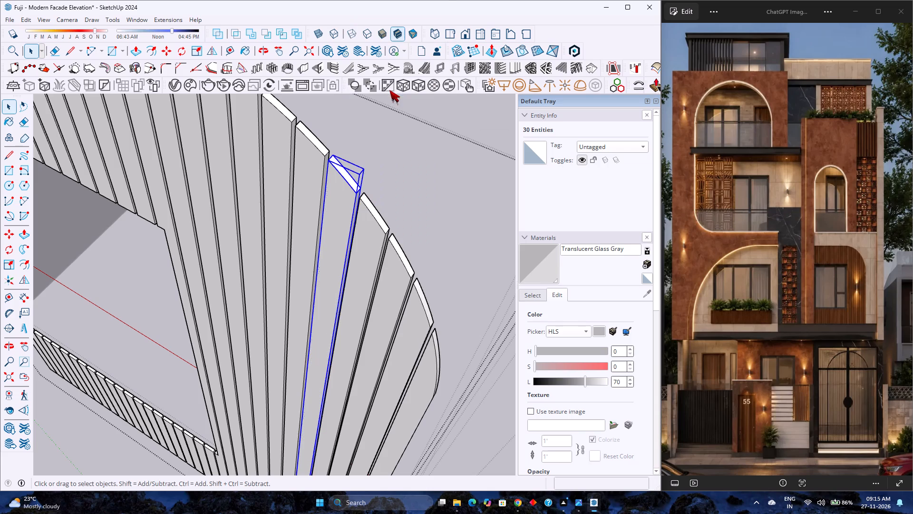
triple_click(310, 173)
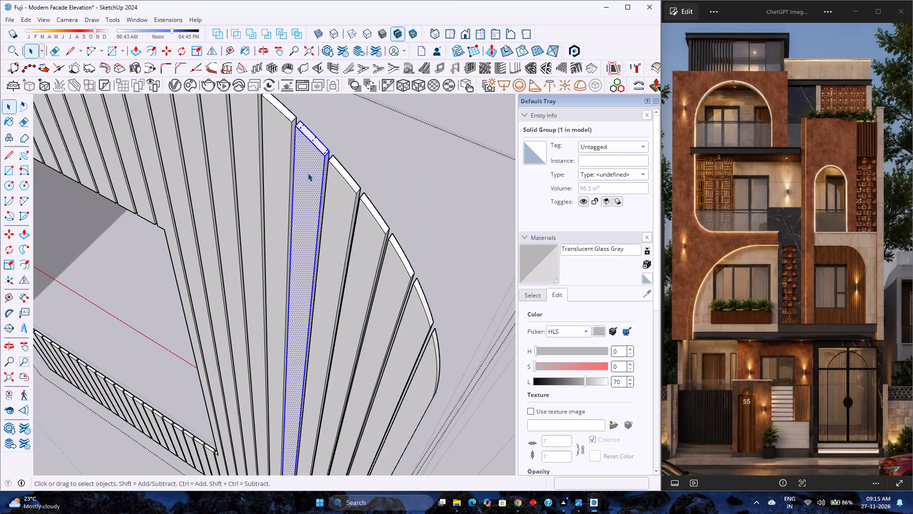
right_click(307, 173)
left_click(359, 264)
scroll(356, 221, "down", 1)
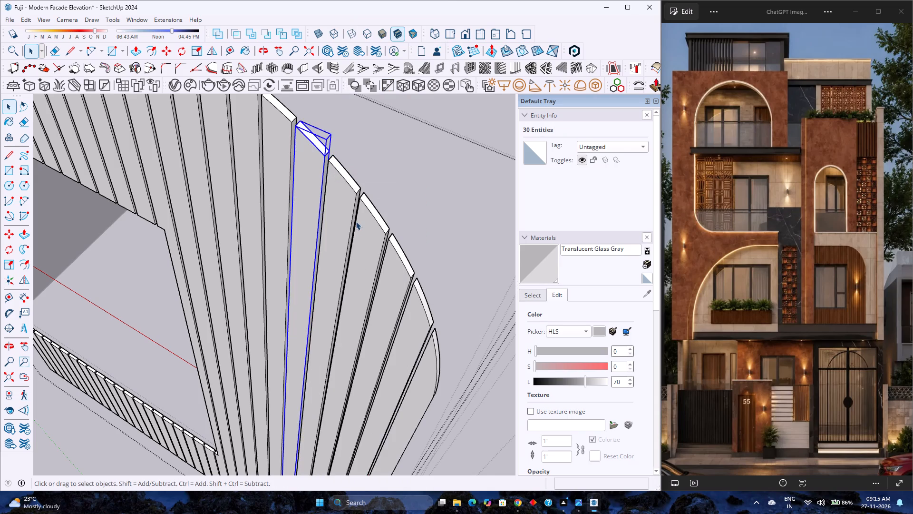
Turn the seventh, eighth and ninth louvres from the curved edge into separate groups, one per louvre.
scroll(356, 221, "down", 7)
middle_click_drag(333, 168, 393, 276, "shift")
middle_click(393, 276, "shift")
scroll(380, 284, "up", 3)
triple_click(374, 271)
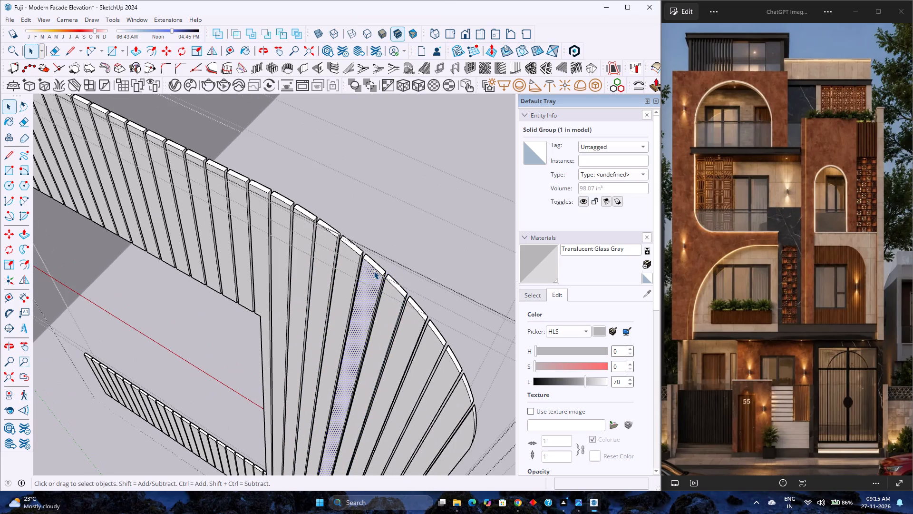
right_click(373, 271)
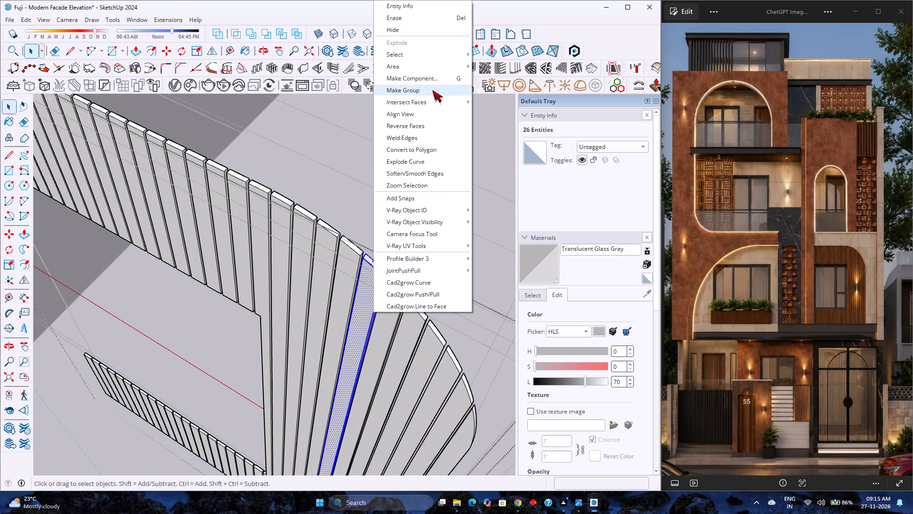
left_click(432, 90)
triple_click(346, 262)
right_click(346, 262)
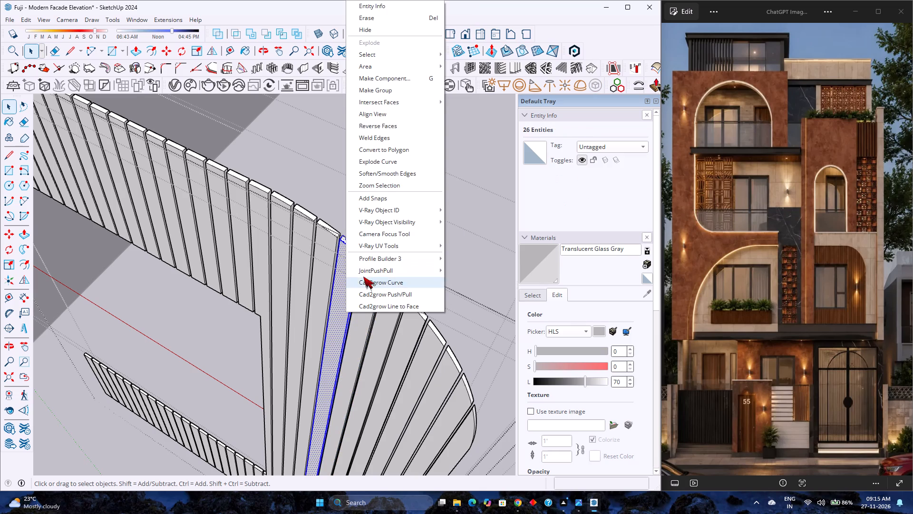
left_click(393, 90)
triple_click(332, 246)
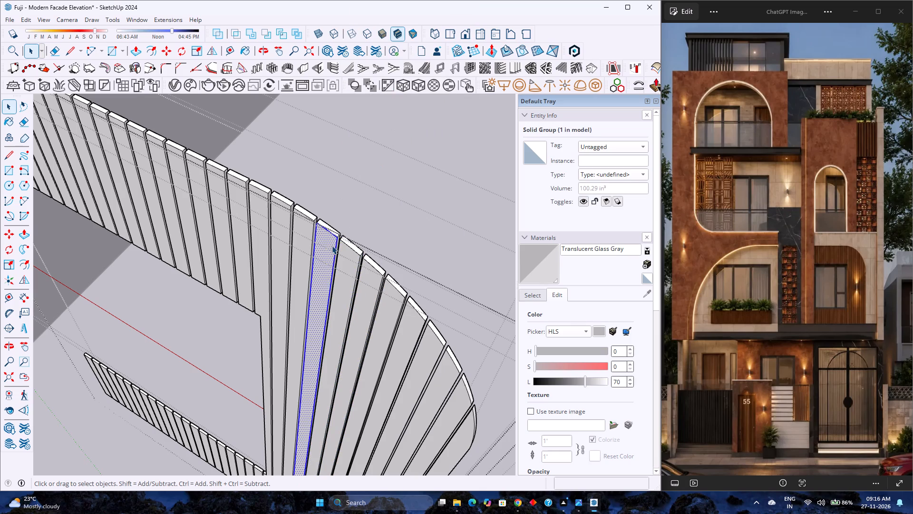
right_click(332, 246)
left_click(388, 89)
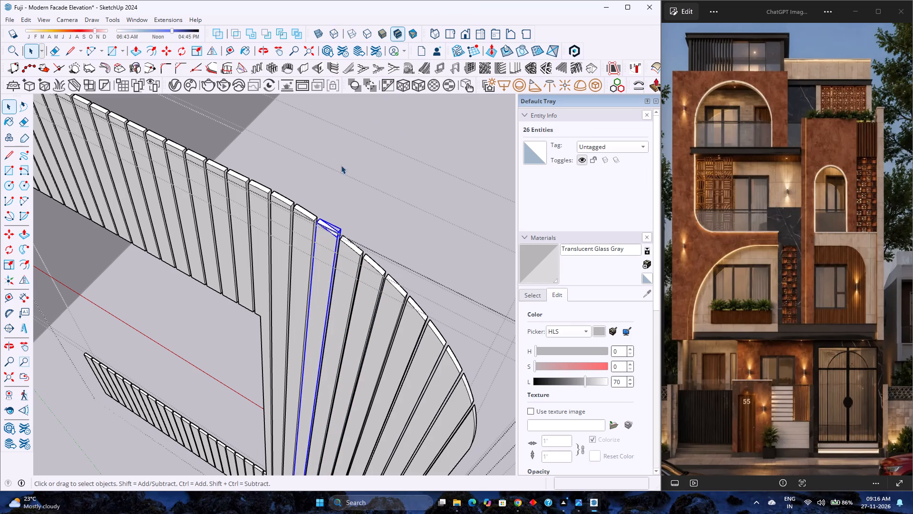
Turn the tenth and eleventh louvres from the curved edge into separate groups, one per louvre.
triple_click(302, 229)
right_click(302, 229)
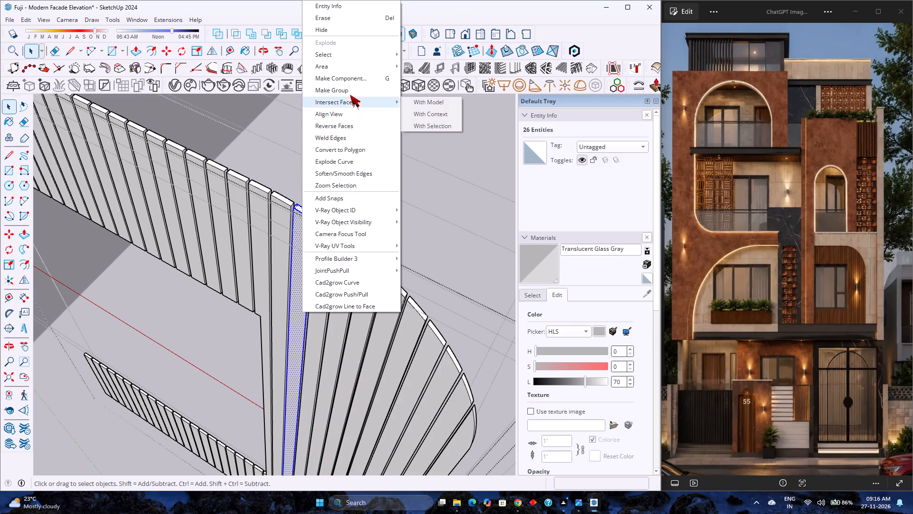
left_click(353, 90)
scroll(273, 189, "up", 3)
triple_click(290, 236)
left_click(290, 236)
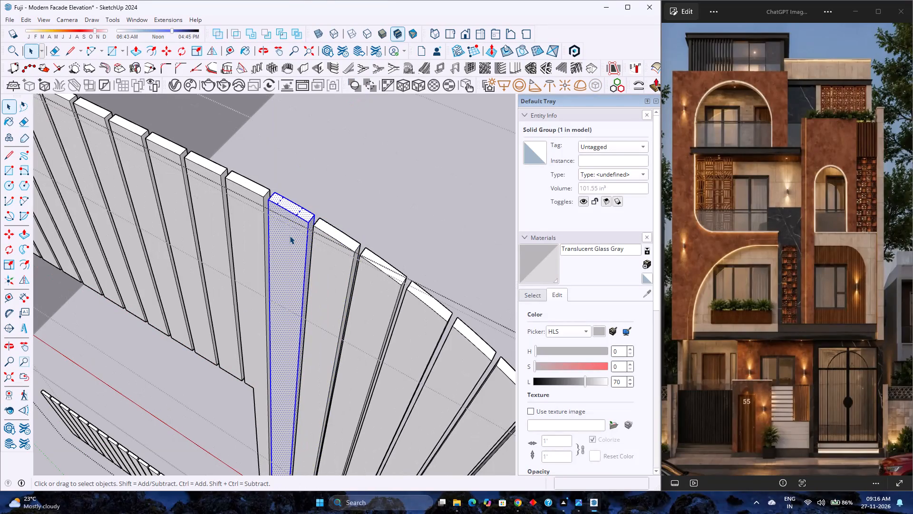
right_click(290, 236)
left_click(365, 90)
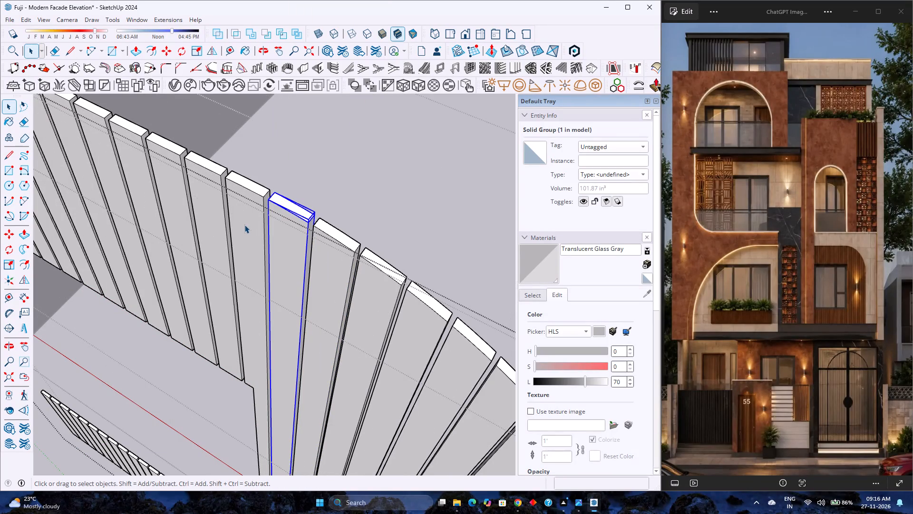
Turn the notched louvre running along the side of the window opening into its own group.
right_click(243, 219)
right_click(243, 219)
right_click(243, 219)
triple_click(244, 203)
left_click(244, 203)
right_click(244, 203)
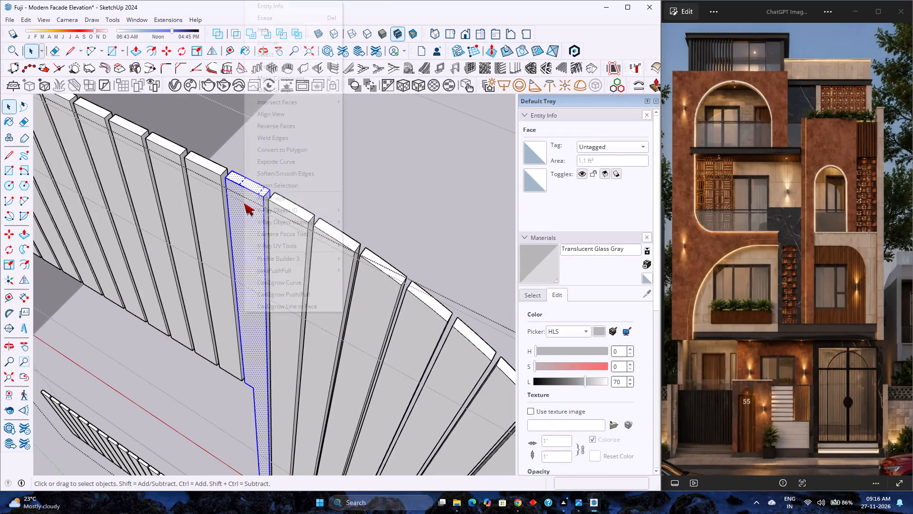
left_click(299, 89)
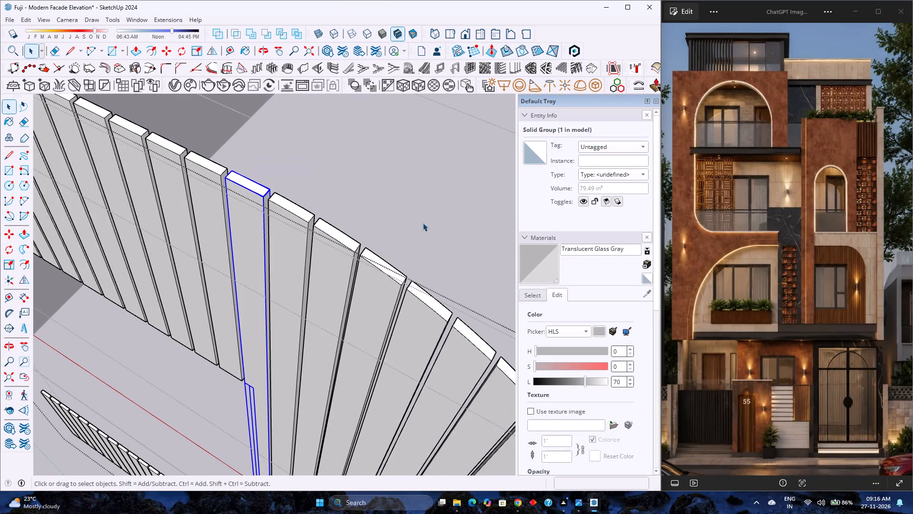
Group the louvre piece above the window opening nearest the notched louvre together with its matching piece below the opening.
scroll(422, 221, "down", 3)
double_click(291, 236)
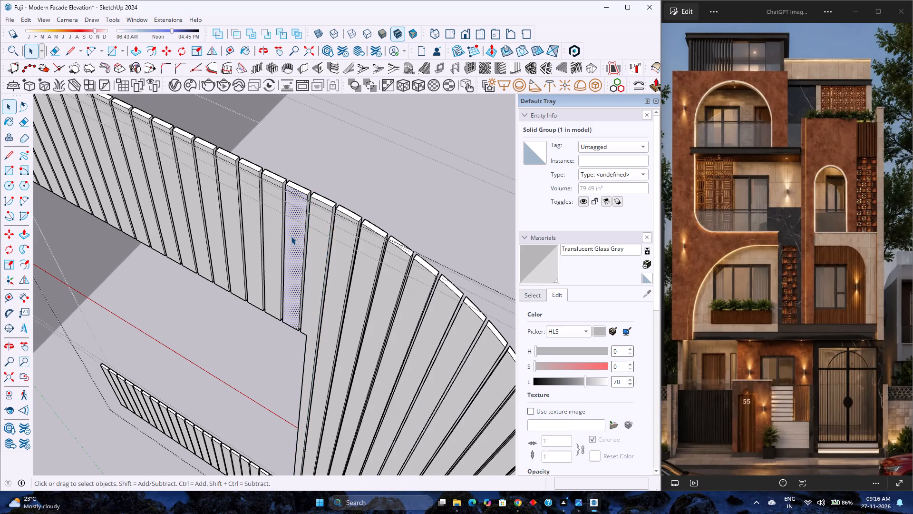
right_click(291, 236)
left_click(288, 270)
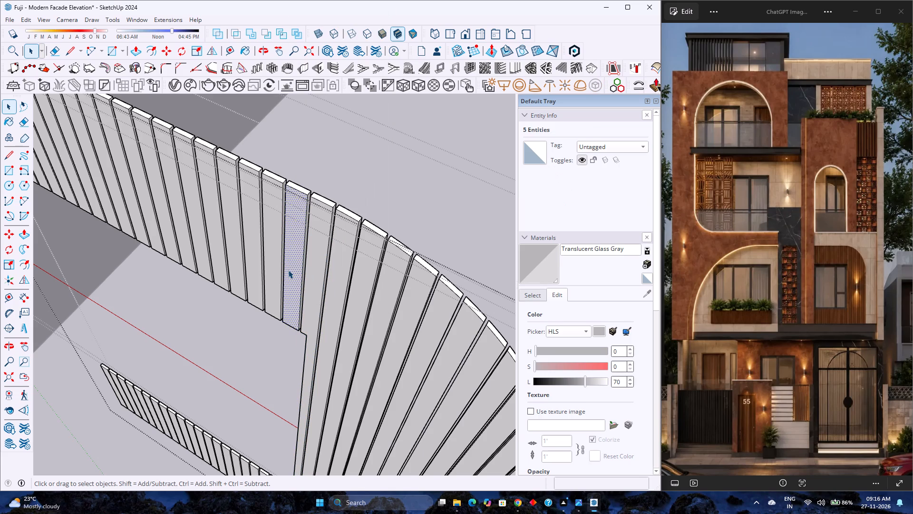
triple_click(294, 266)
scroll(294, 266, "down", 8)
middle_click_drag(297, 316, 313, 279, "shift")
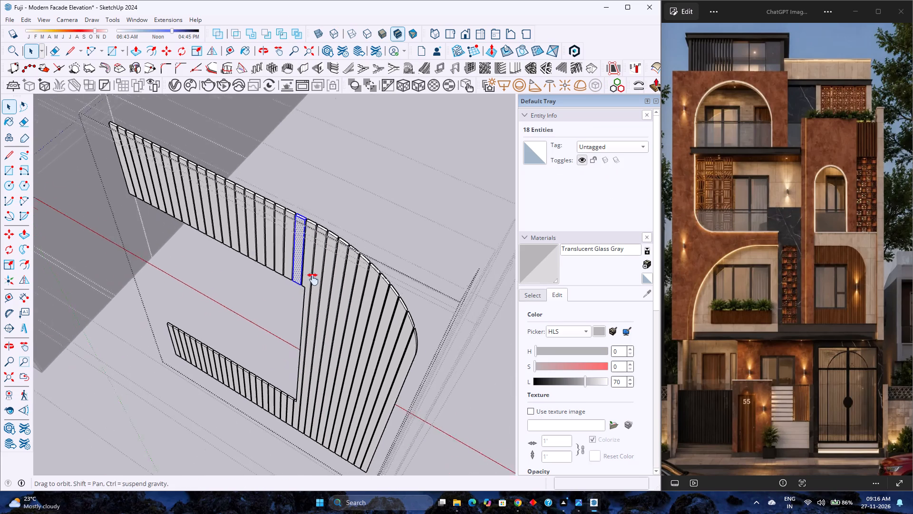
middle_click_drag(313, 279, 324, 263, "shift")
middle_click(324, 263, "shift")
scroll(285, 389, "up", 7)
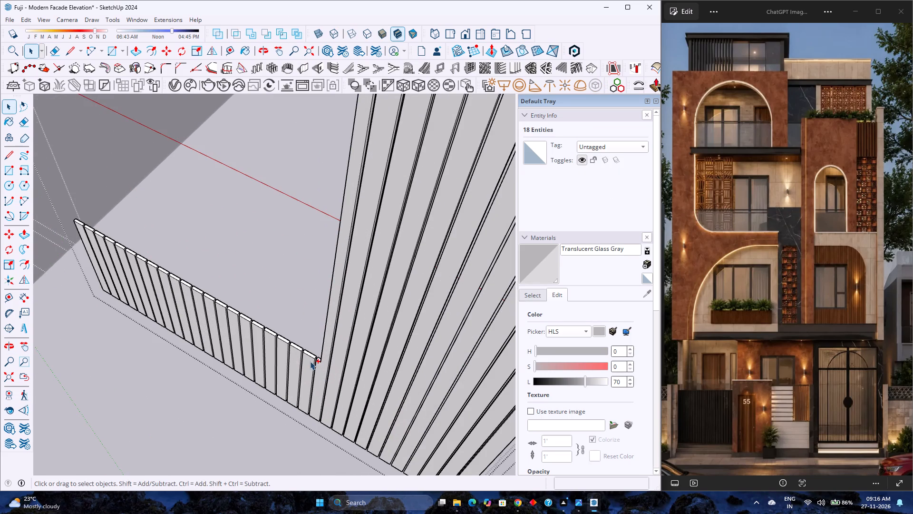
triple_click(310, 361, "ctrl")
left_click(310, 361, "ctrl")
right_click(310, 361)
left_click(367, 138)
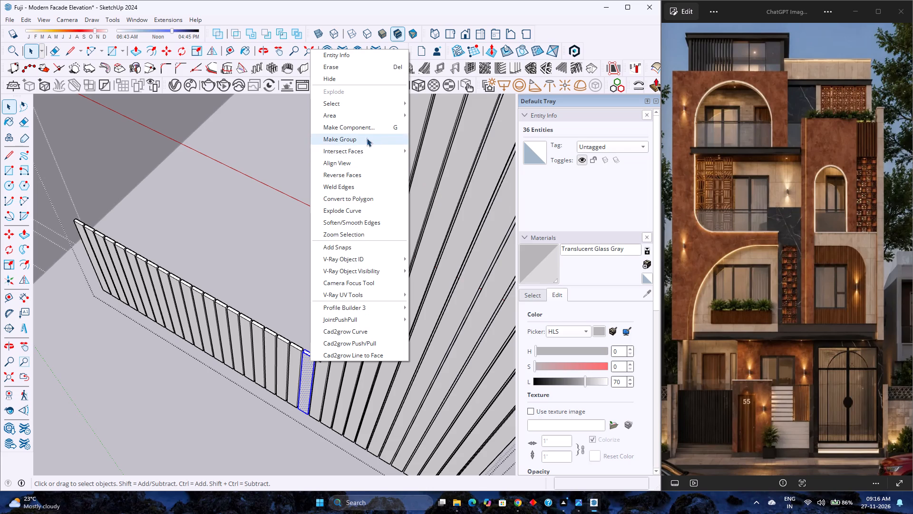
Group the second and third louvre pairs from the notched louvre, each joining the pieces above and below the window opening.
triple_click(292, 353)
left_click(292, 353)
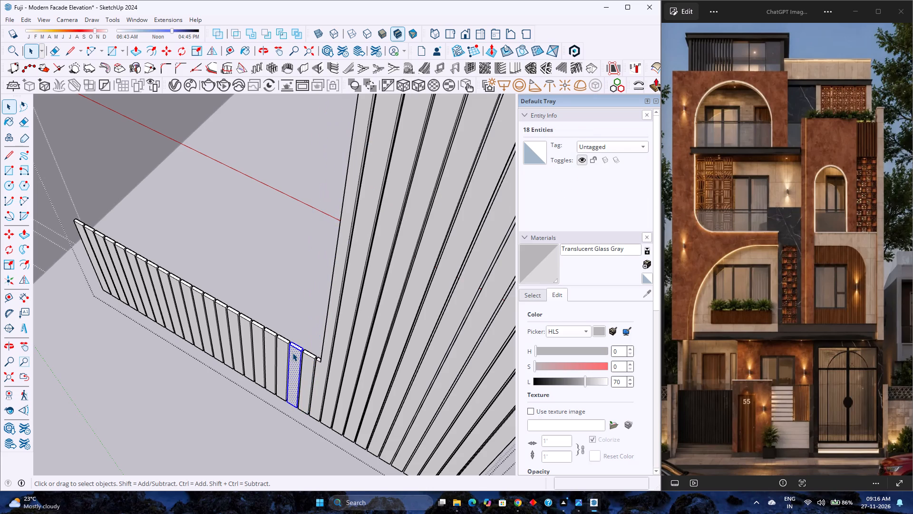
scroll(341, 294, "down", 7)
middle_click_drag(339, 230, 346, 385, "shift")
middle_click(346, 383, "shift")
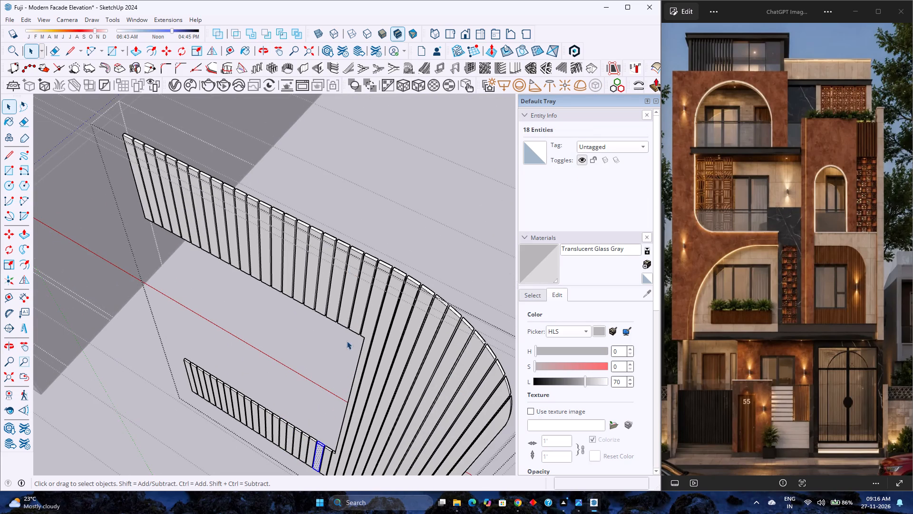
triple_click(352, 291, "ctrl")
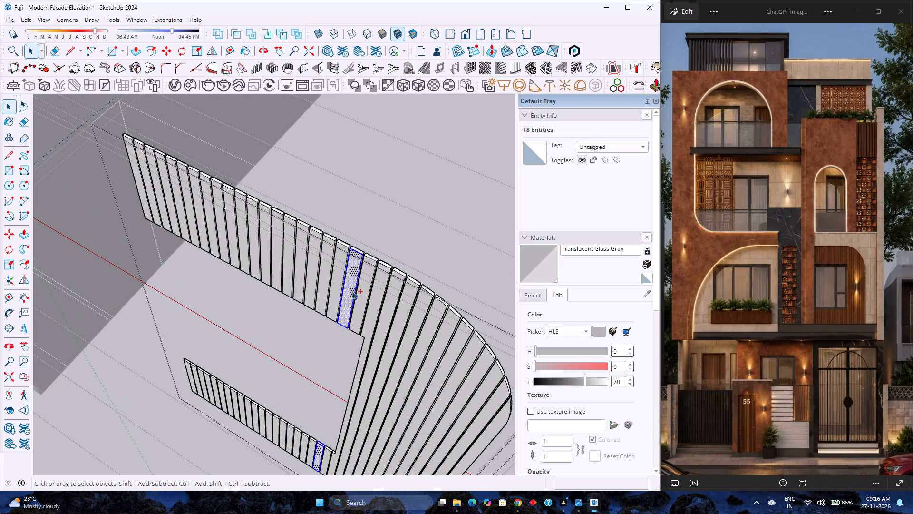
right_click(352, 291)
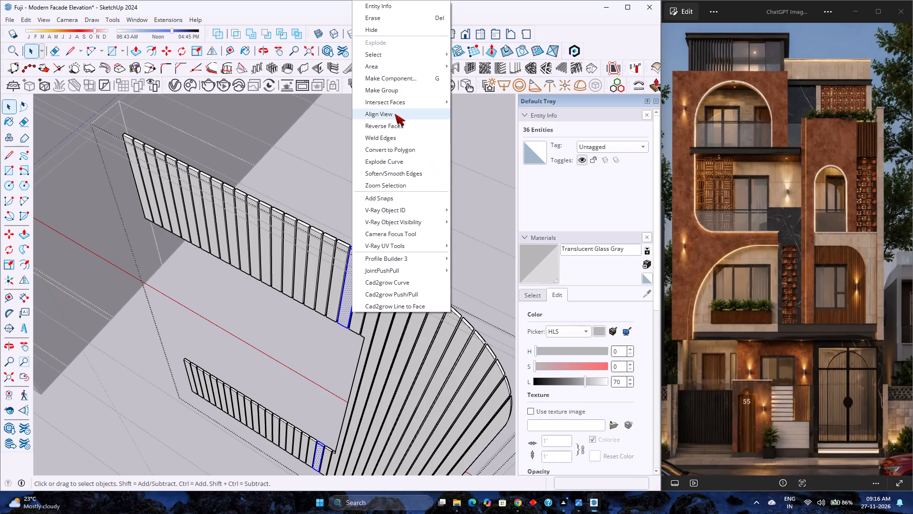
left_click(389, 89)
triple_click(338, 291)
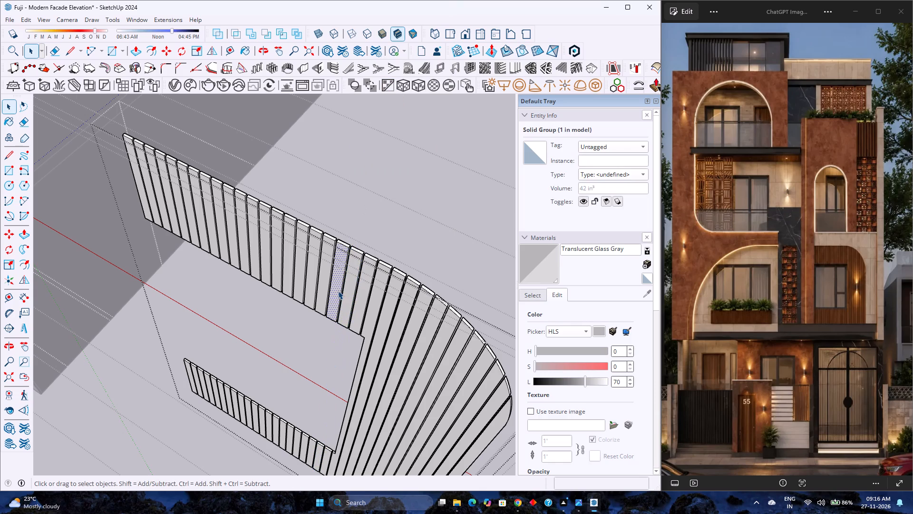
triple_click(313, 442, "ctrl")
left_click(313, 442, "ctrl")
right_click(313, 442)
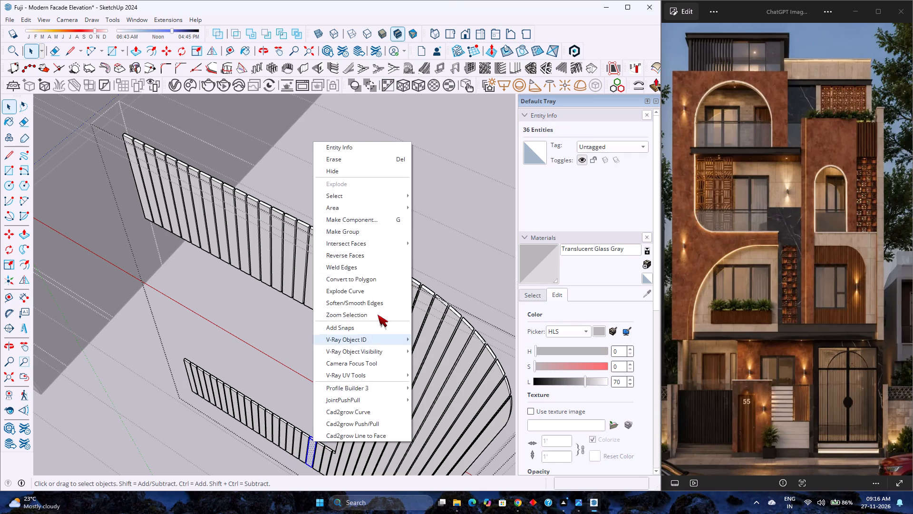
left_click(368, 228)
Group the fourth louvre pair from the notched louvre, combining its pieces above and below the window opening.
scroll(314, 266, "up", 2)
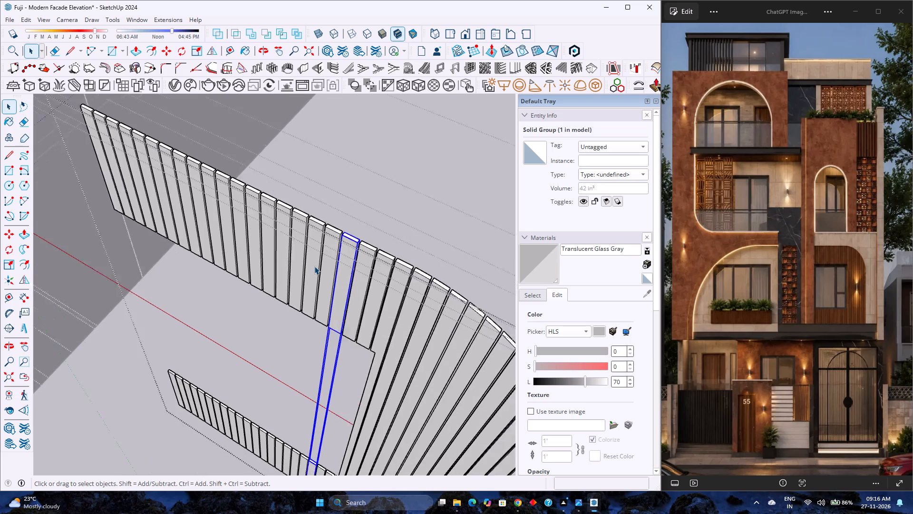
scroll(314, 266, "up", 3)
scroll(314, 266, "down", 2)
triple_click(330, 275)
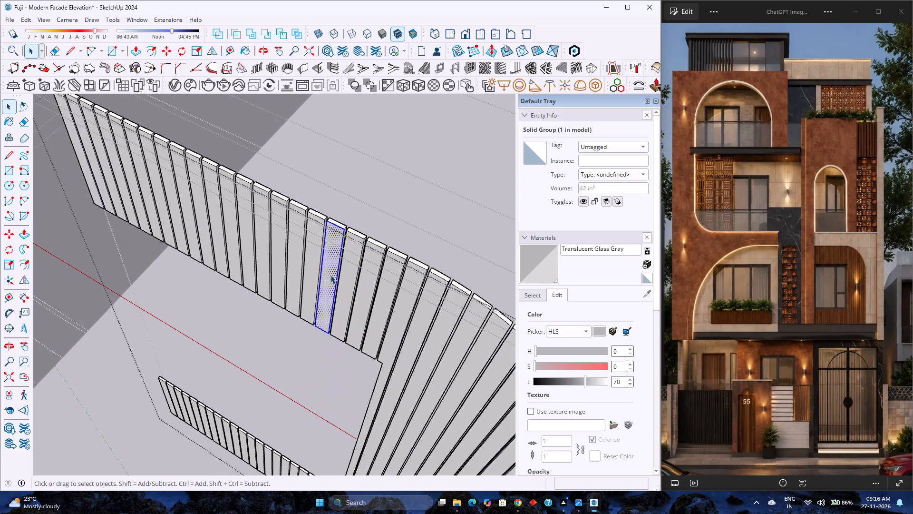
left_click(330, 275)
scroll(330, 275, "down", 3)
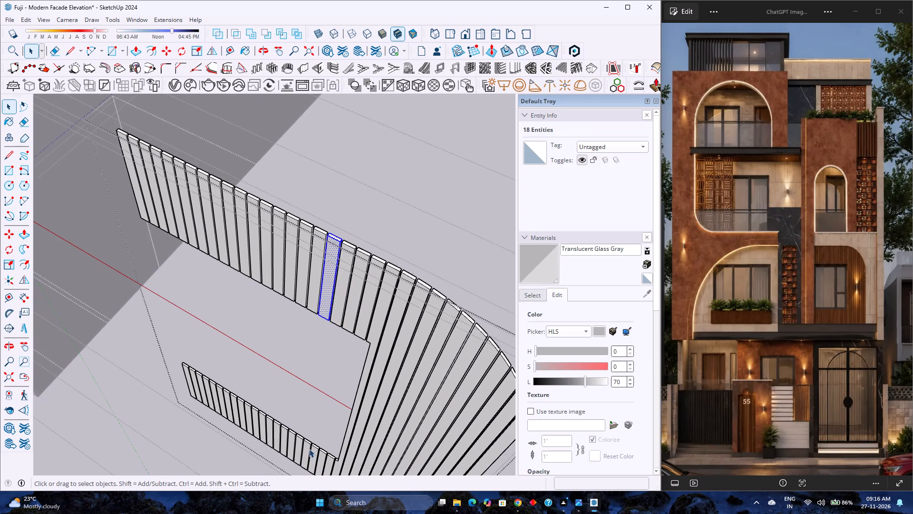
triple_click(307, 446, "ctrl")
left_click(307, 446, "ctrl")
right_click(307, 446)
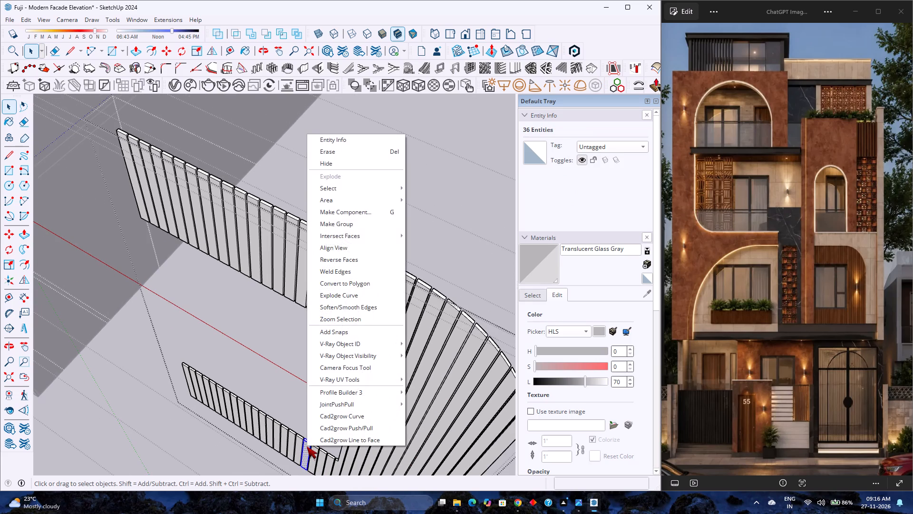
left_click(349, 227)
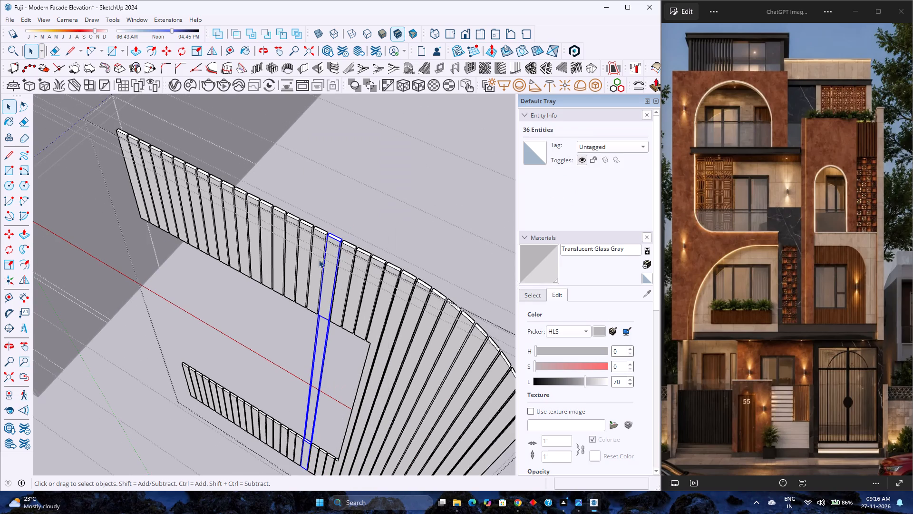
Group the fifth louvre pair from the notched louvre, combining its pieces above and below the window opening.
triple_click(320, 264)
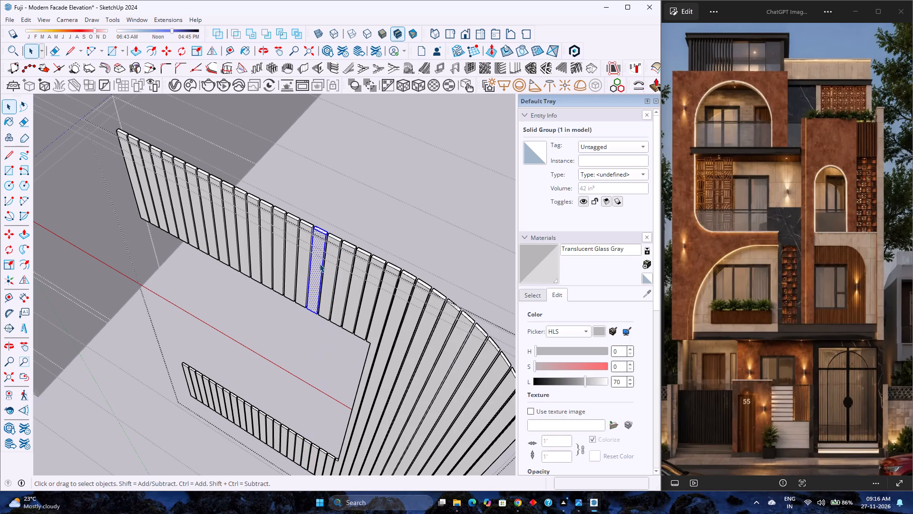
scroll(321, 267, "down", 2)
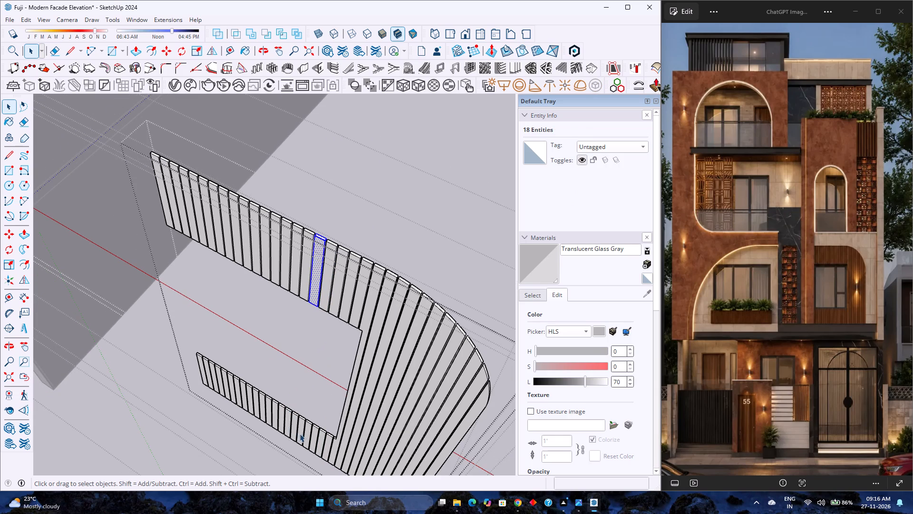
scroll(301, 434, "up", 4)
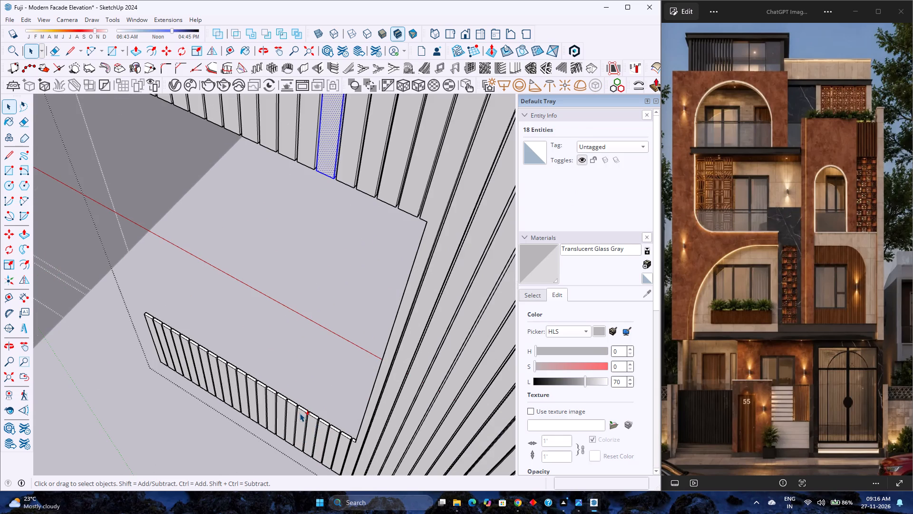
triple_click(300, 413, "ctrl")
right_click(300, 413)
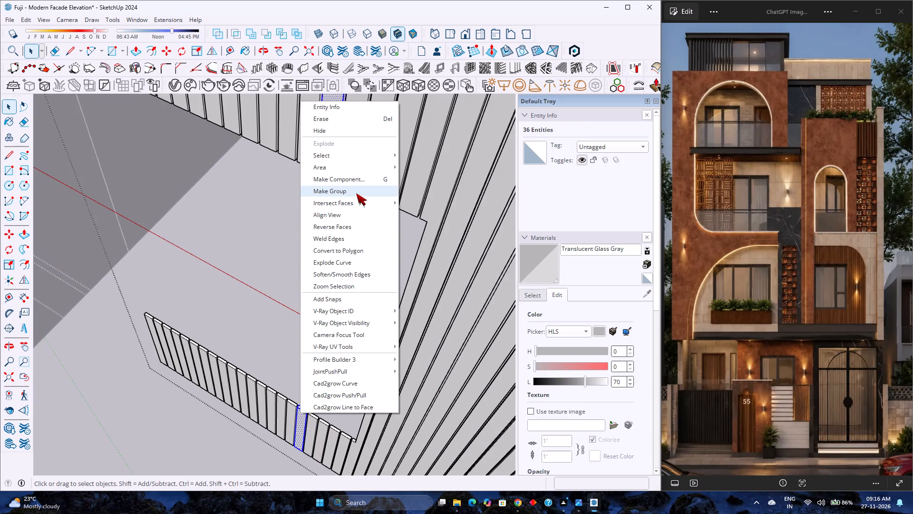
left_click(356, 193)
Group the sixth louvre pair from the notched louvre, combining its pieces above and below the window opening.
scroll(372, 346, "down", 4)
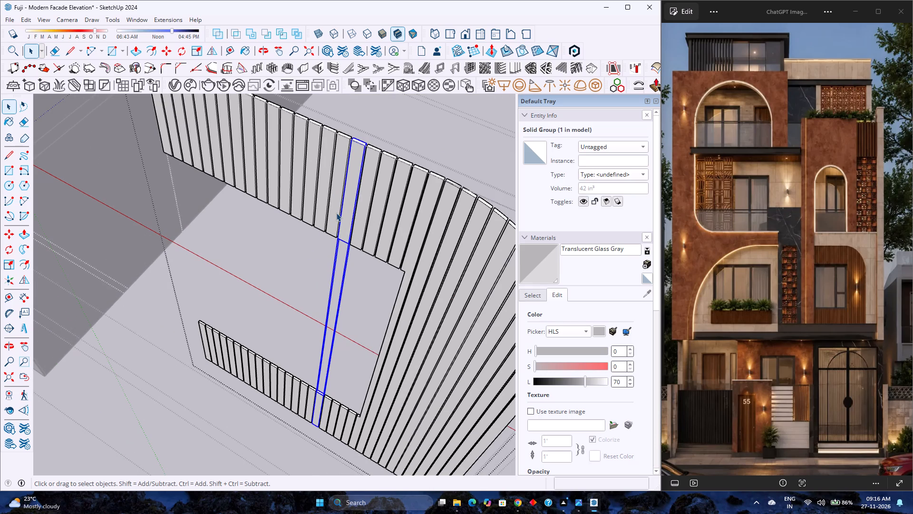
triple_click(335, 212)
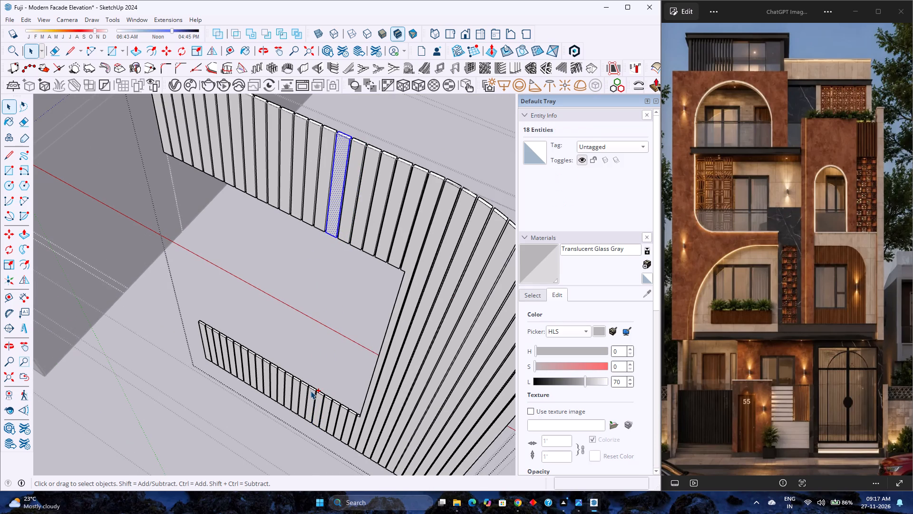
triple_click(311, 391, "ctrl")
right_click(311, 391)
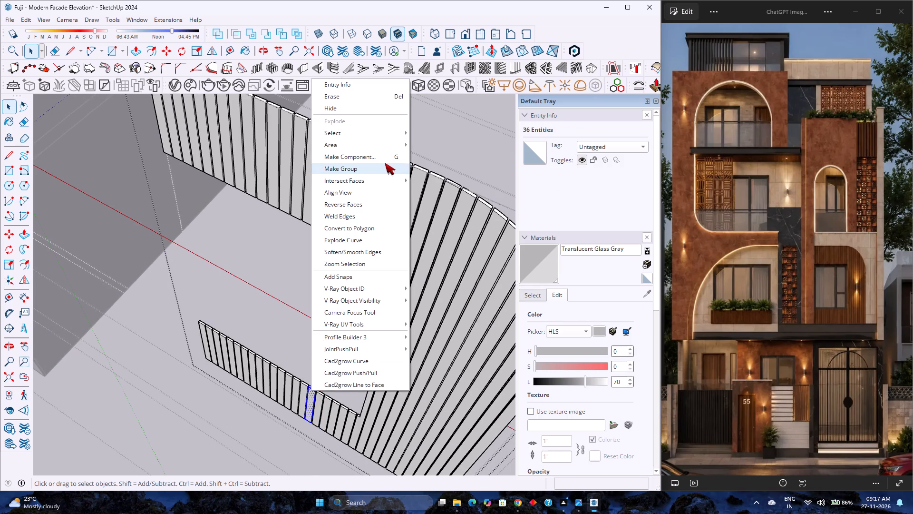
left_click(385, 163)
Group the seventh louvre pair from the notched louvre, combining its pieces above and below the window opening.
triple_click(322, 207)
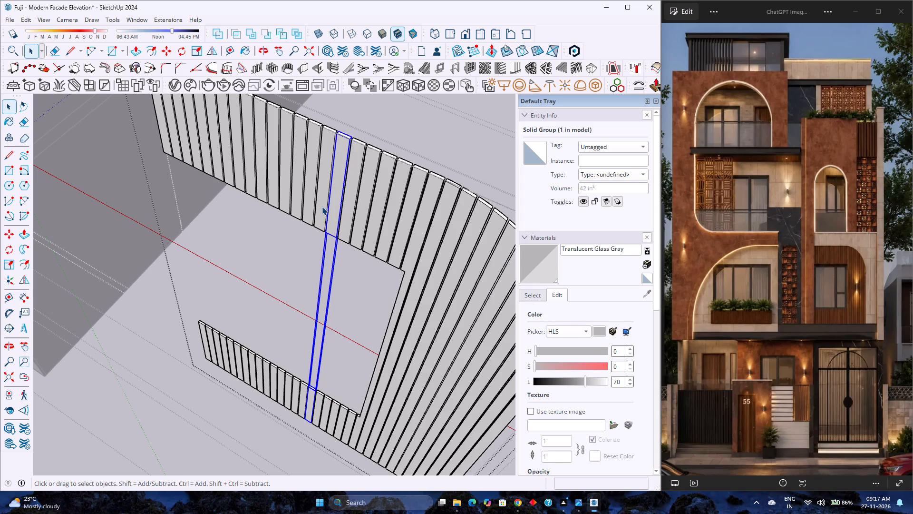
left_click(322, 207)
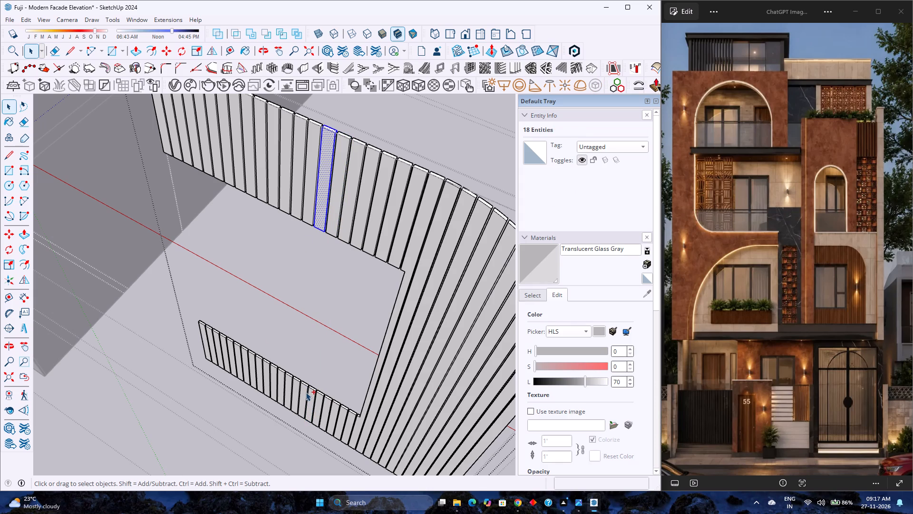
triple_click(306, 392, "ctrl")
right_click(306, 392)
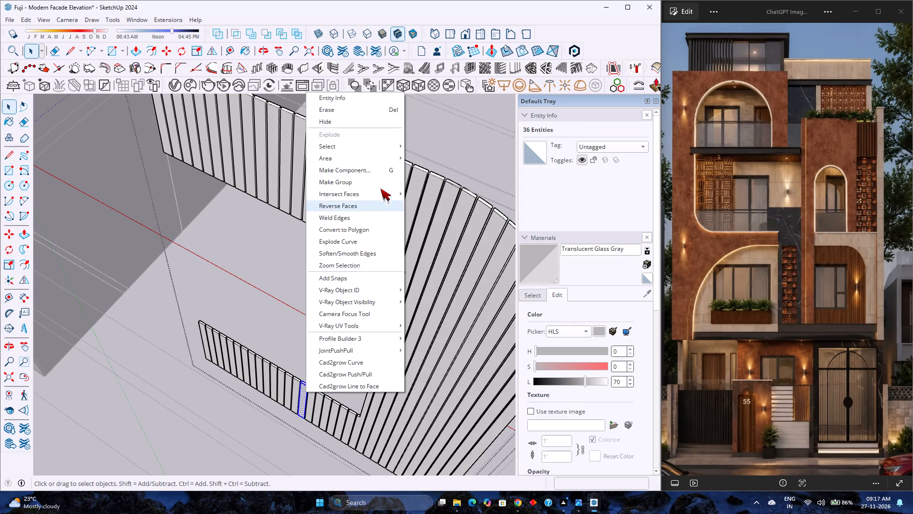
left_click(378, 180)
Group the eighth louvre pair from the notched louvre, combining its pieces above and below the window opening.
scroll(394, 268, "down", 4)
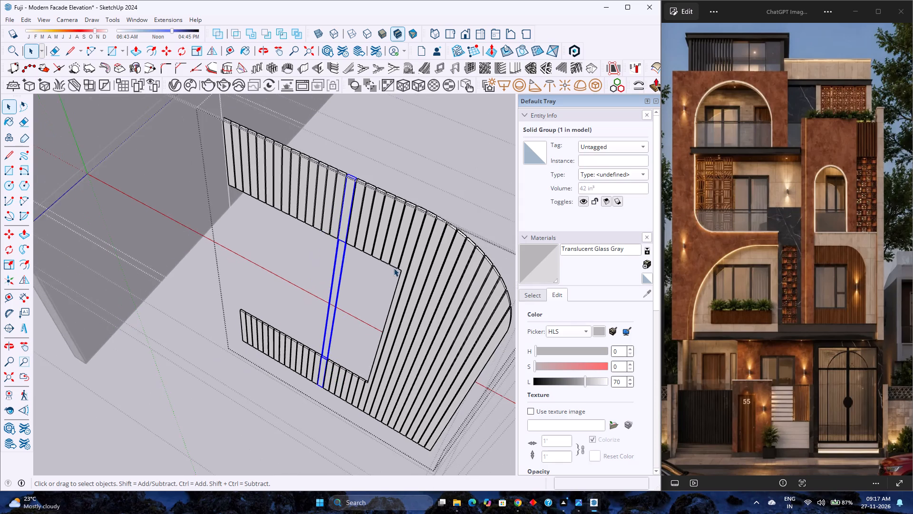
scroll(337, 177, "up", 3)
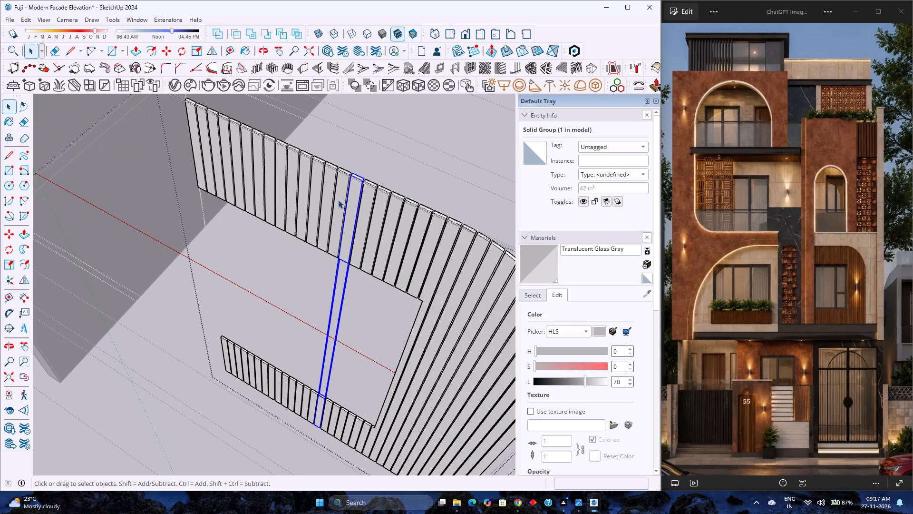
left_click(338, 200)
triple_click(338, 200, "ctrl")
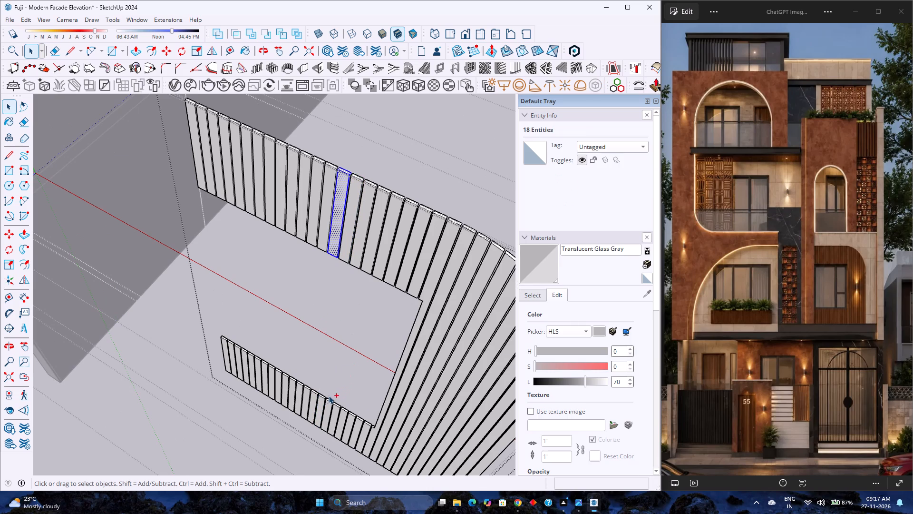
triple_click(316, 394, "ctrl")
left_click(316, 394, "ctrl")
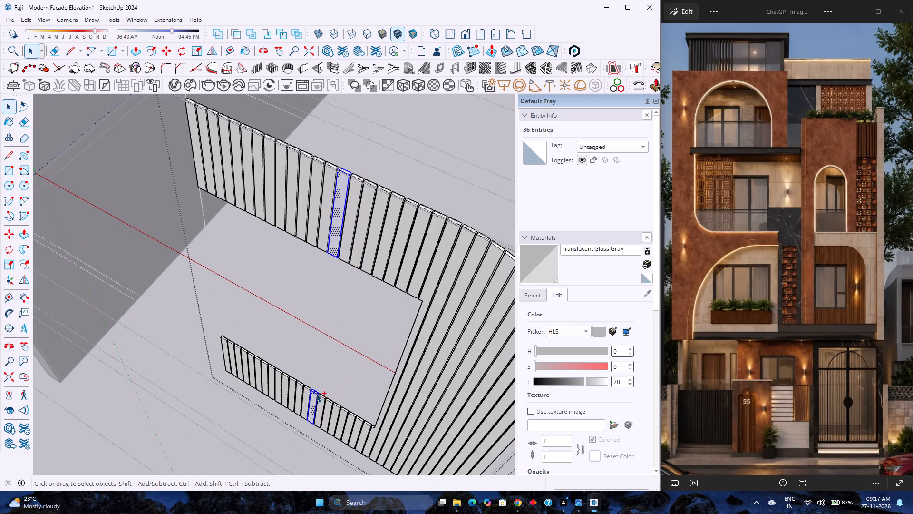
right_click(316, 393, "ctrl")
left_click(341, 184)
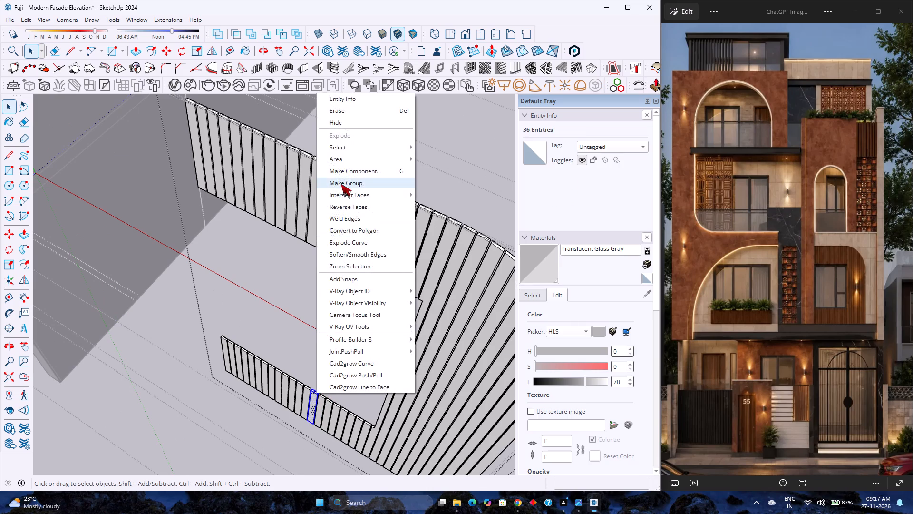
Check which louvre pieces below the window opening already belong to a group and which are still loose.
left_click(322, 402)
left_click(313, 397)
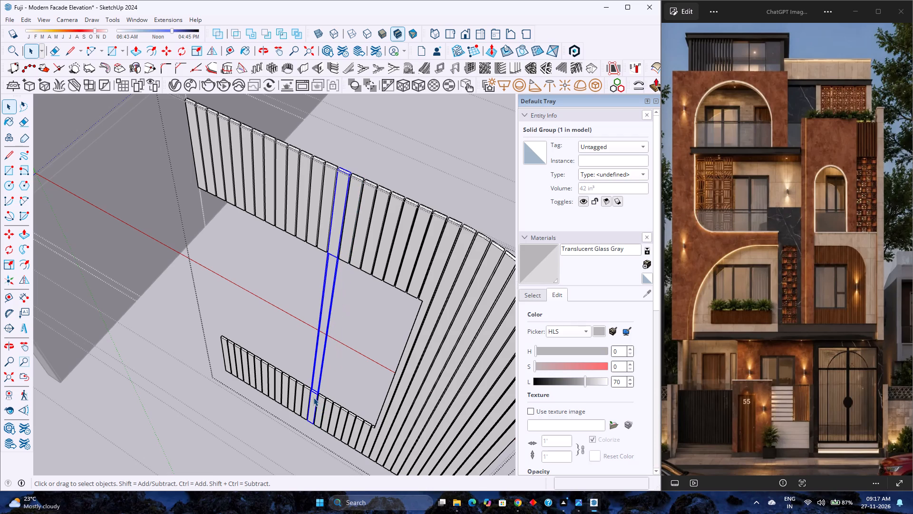
left_click(327, 407)
left_click(335, 414)
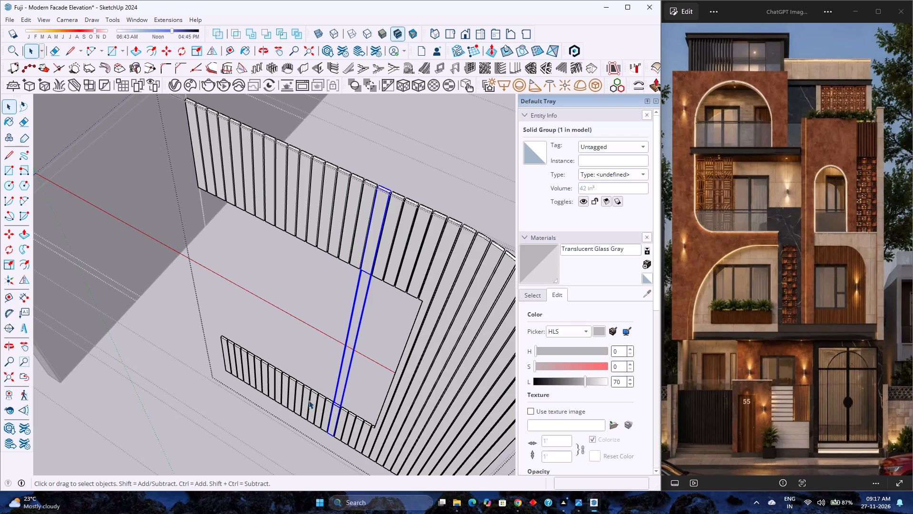
left_click(316, 403)
left_click(310, 399)
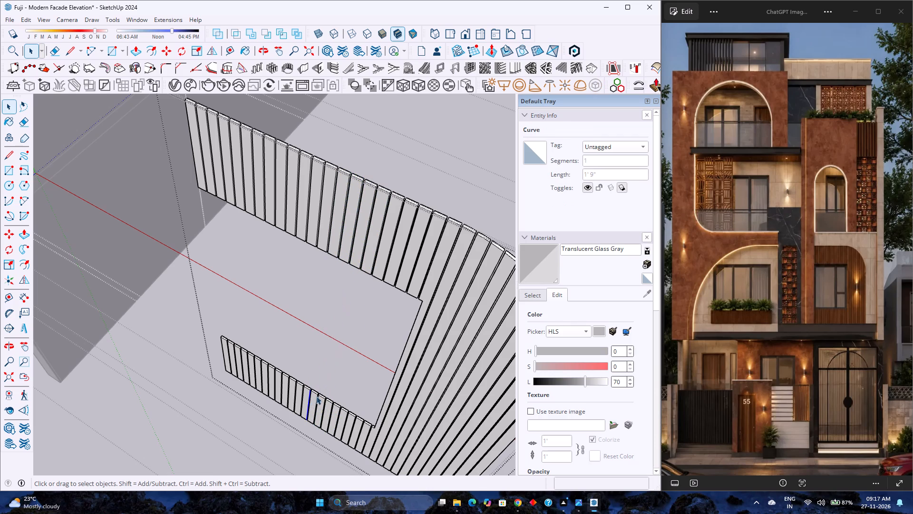
scroll(315, 396, "up", 3)
left_click(315, 396)
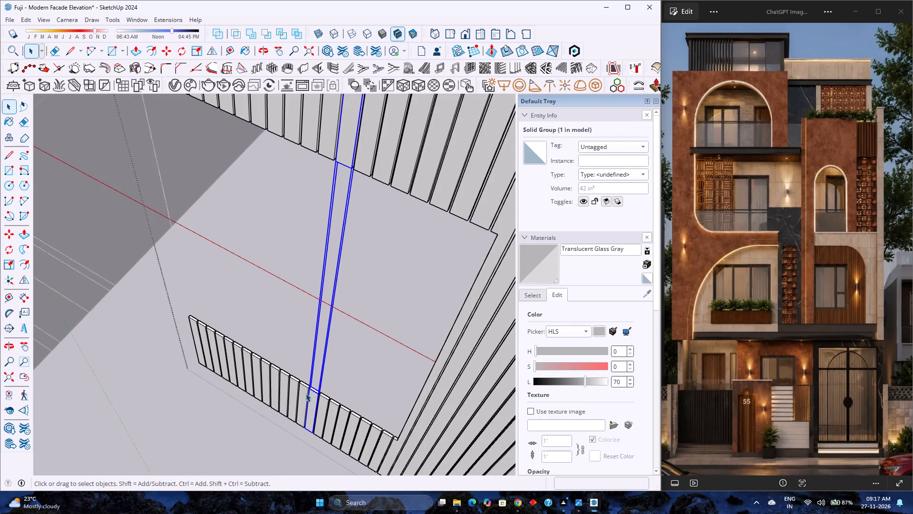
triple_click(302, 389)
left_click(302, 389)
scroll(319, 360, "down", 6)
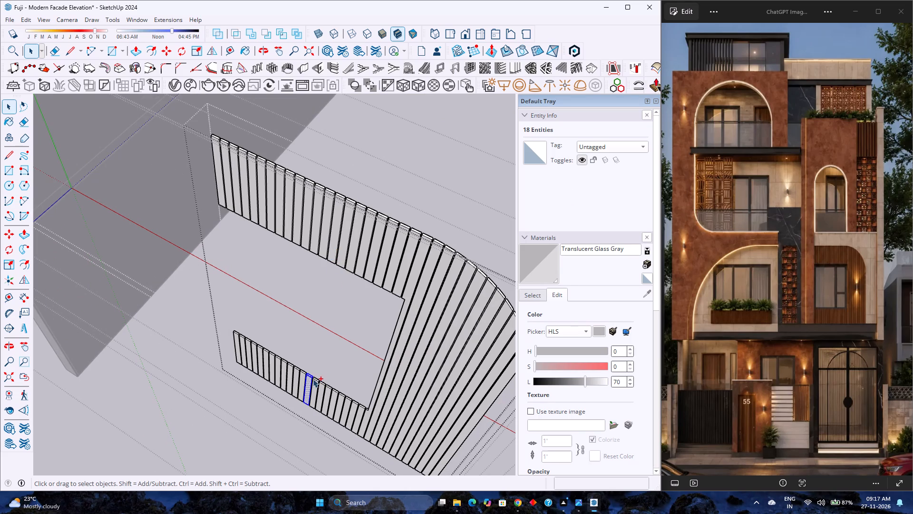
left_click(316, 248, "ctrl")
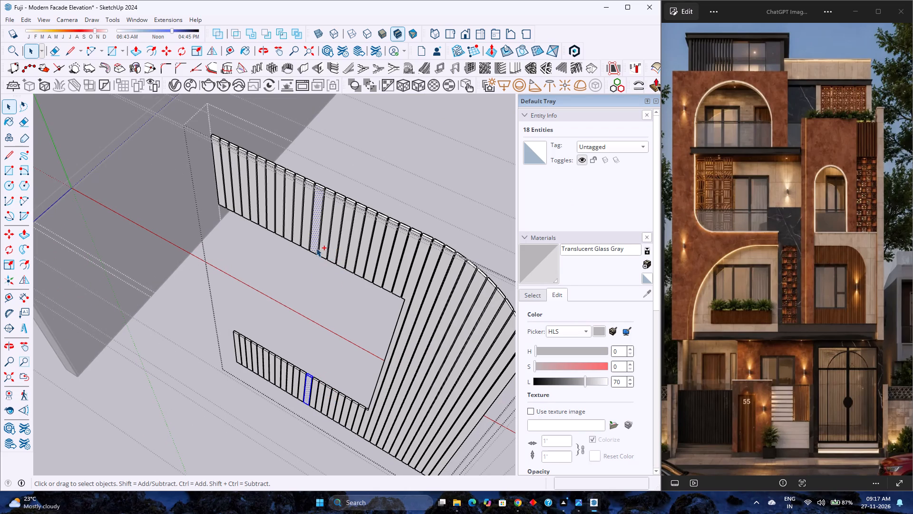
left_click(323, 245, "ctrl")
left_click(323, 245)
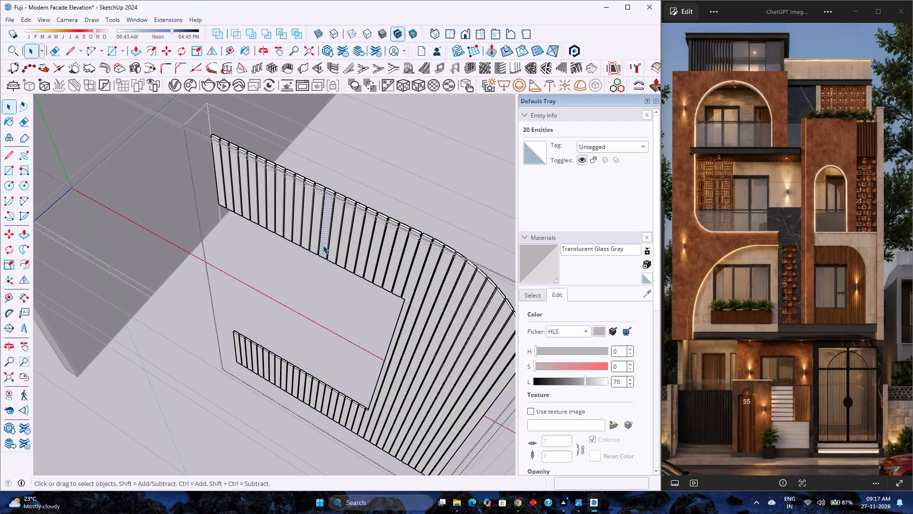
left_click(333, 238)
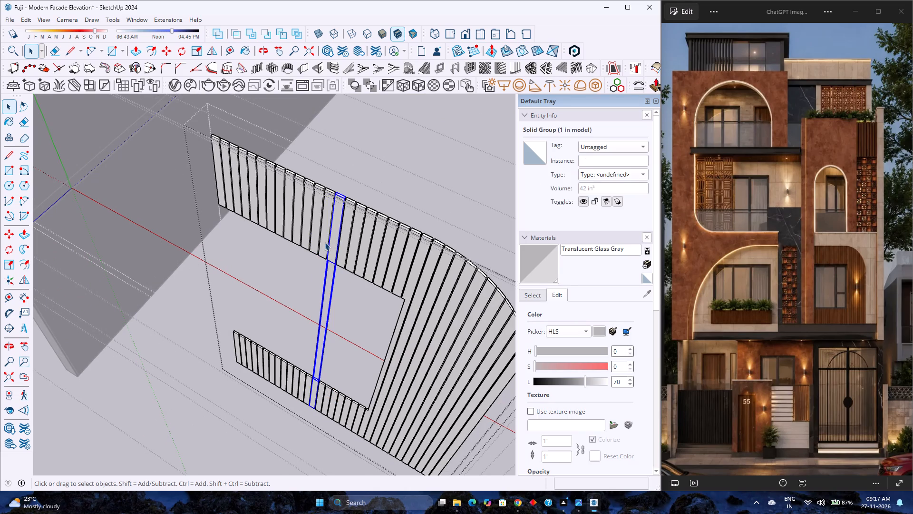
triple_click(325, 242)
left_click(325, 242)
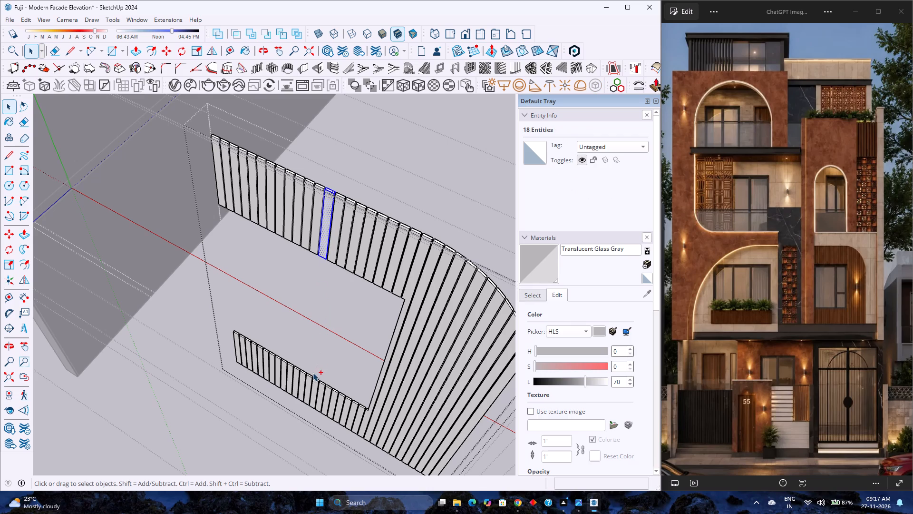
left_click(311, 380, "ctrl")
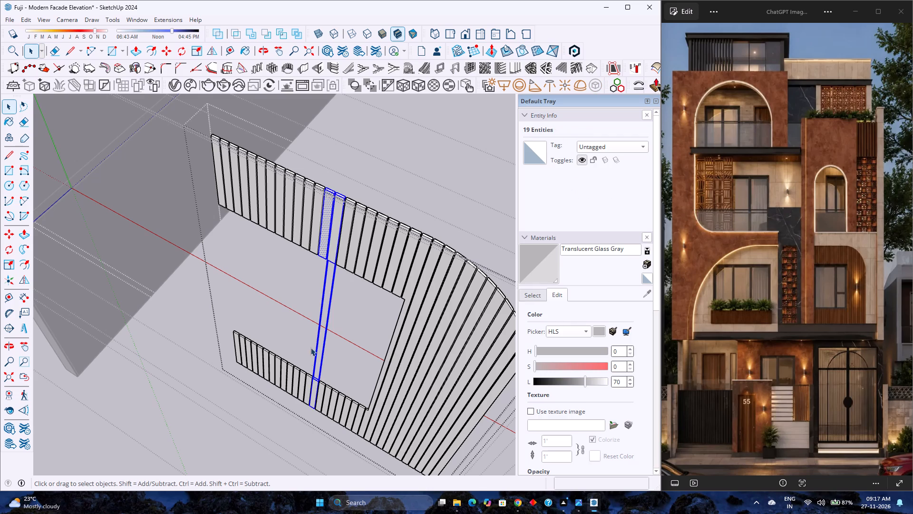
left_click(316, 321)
Group the ninth louvre pair from the notched louvre, combining its pieces above and below the window opening.
triple_click(326, 238)
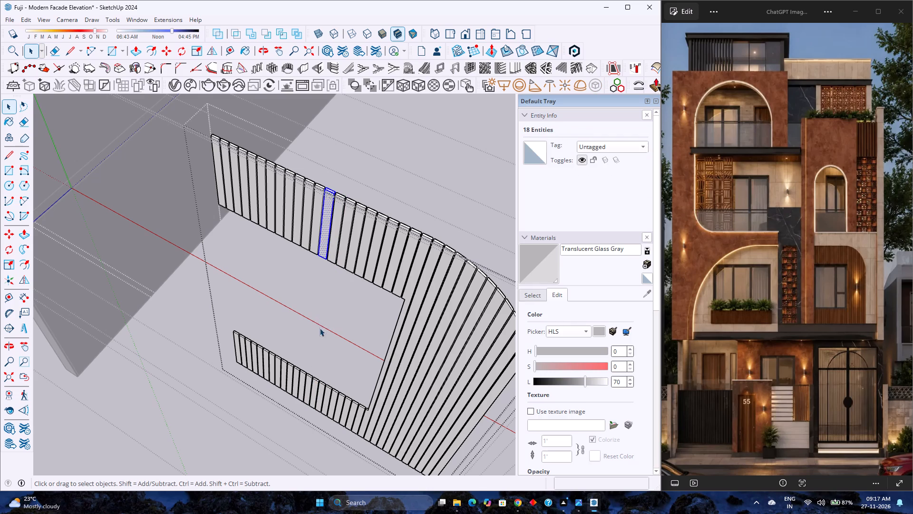
left_click(302, 372, "ctrl")
left_click(309, 378, "ctrl")
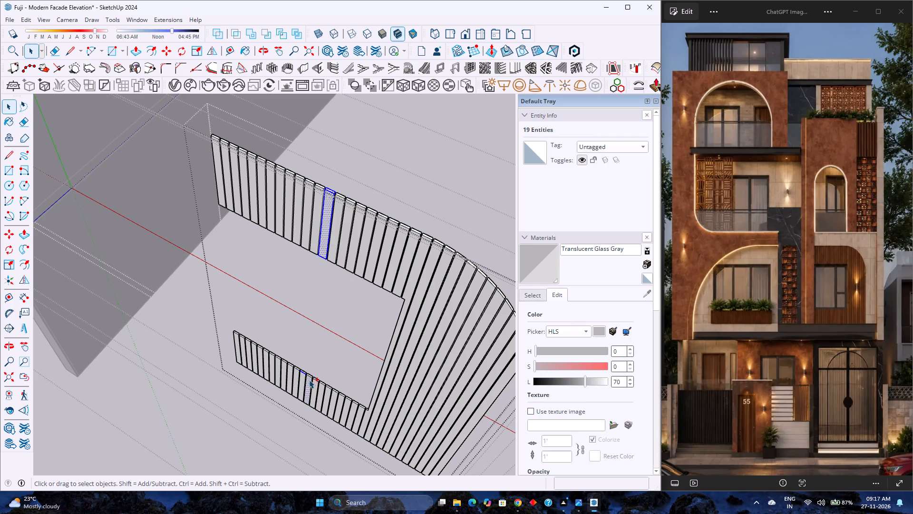
triple_click(307, 378)
left_click(307, 378)
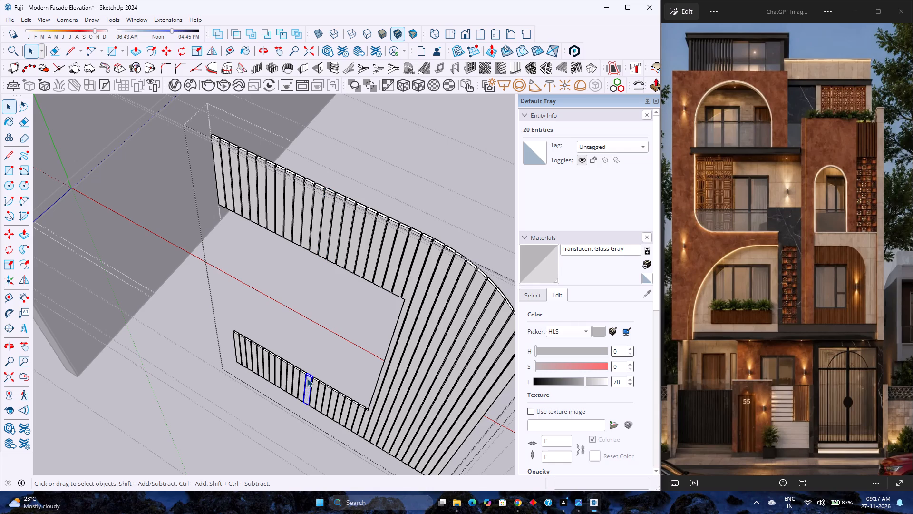
left_click(324, 252, "ctrl")
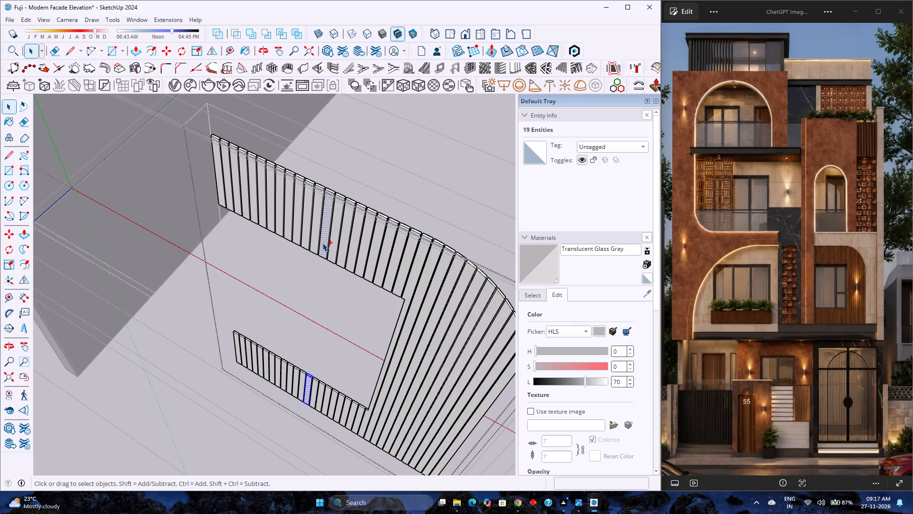
triple_click(322, 243, "ctrl")
right_click(322, 243)
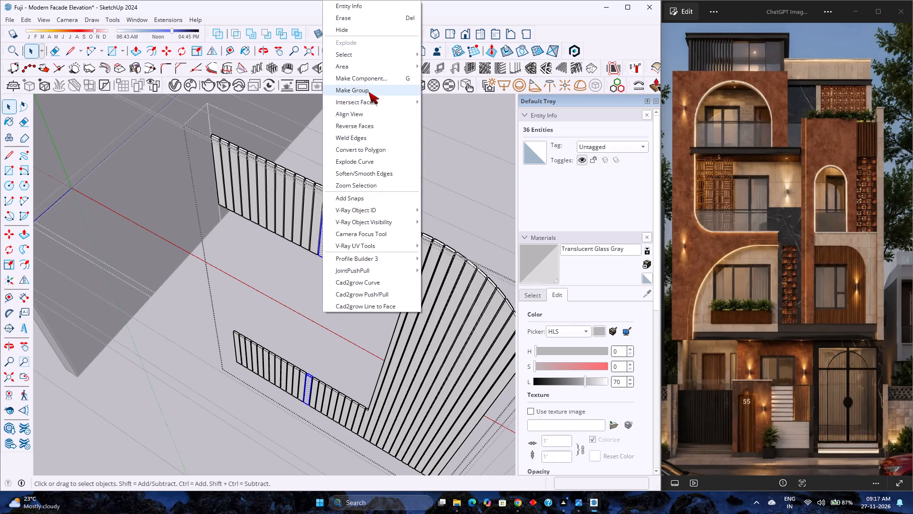
left_click(369, 92)
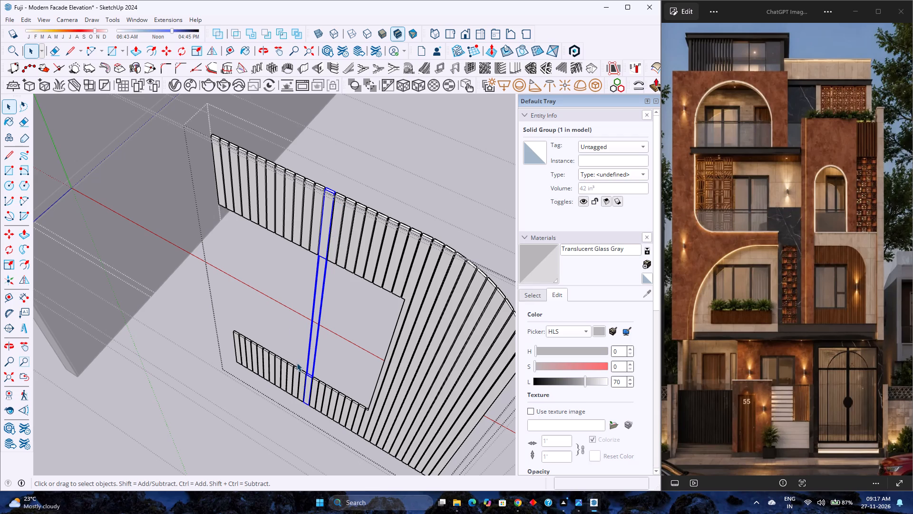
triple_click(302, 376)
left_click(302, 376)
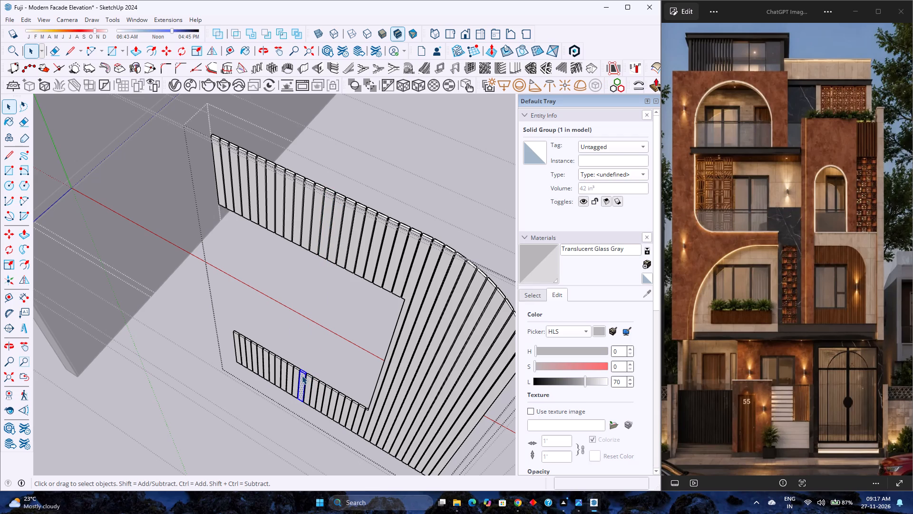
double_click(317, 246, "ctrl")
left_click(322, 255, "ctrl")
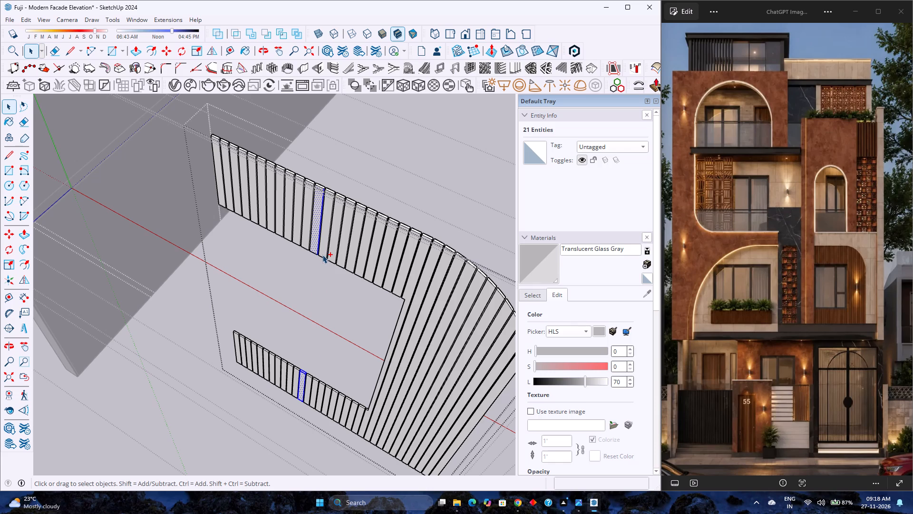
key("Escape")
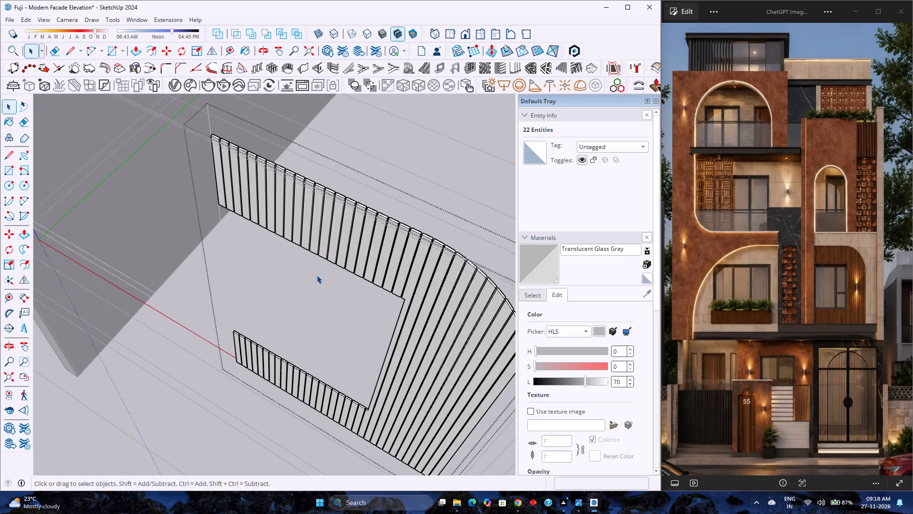
Group the tenth louvre pair from the notched louvre, combining its pieces above and below the window opening.
triple_click(313, 248, "ctrl")
triple_click(313, 248, "ctrl")
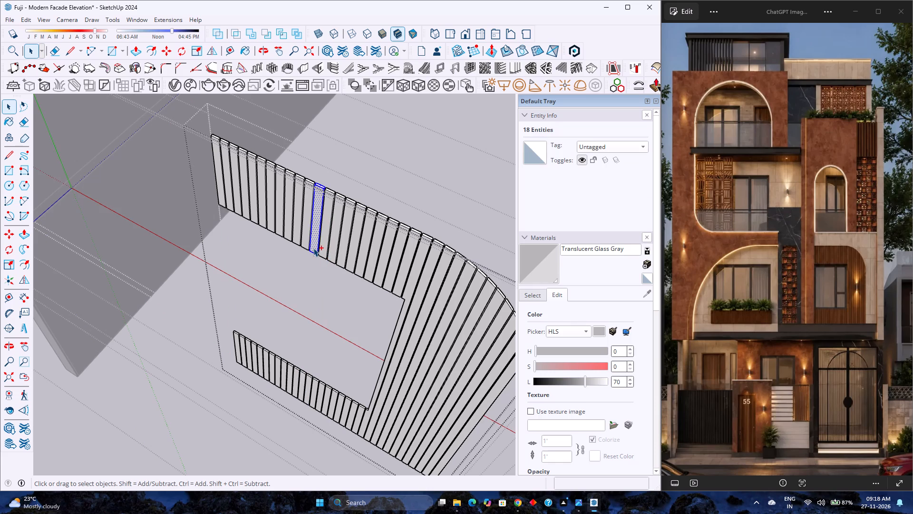
left_click(302, 375, "ctrl")
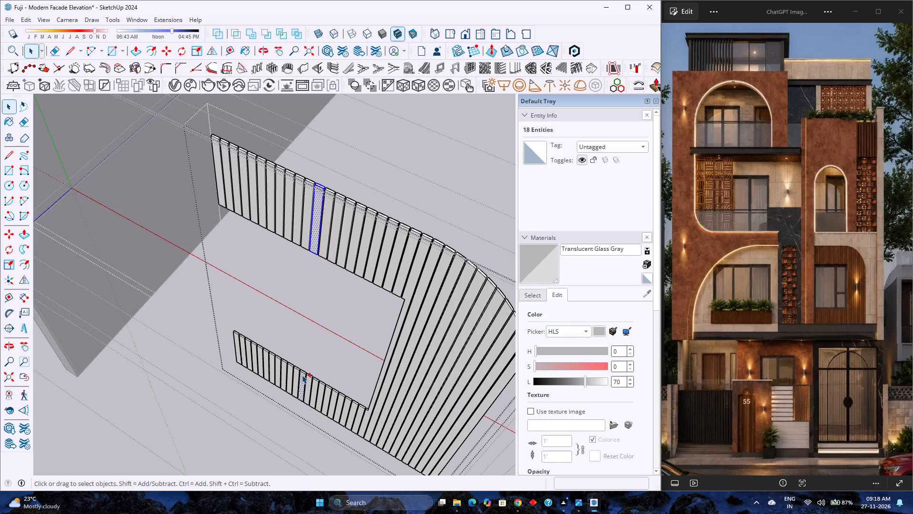
double_click(302, 375, "ctrl")
right_click(302, 376)
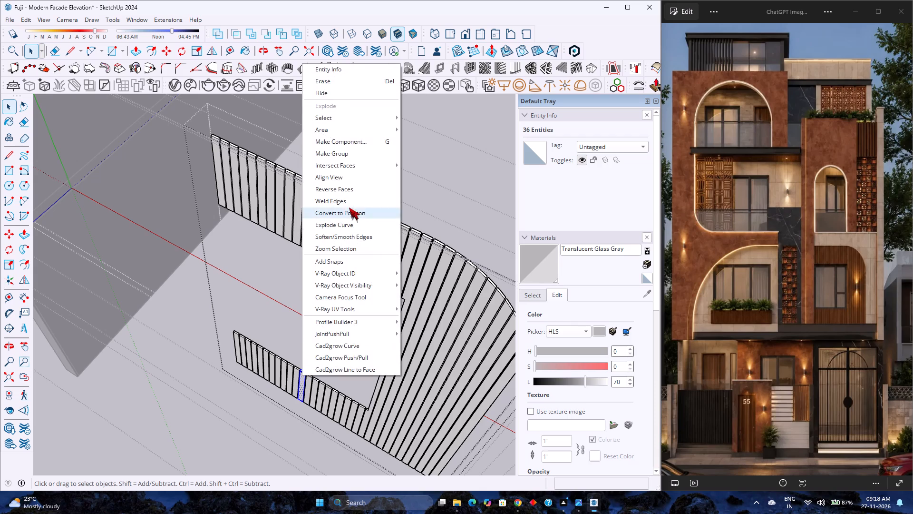
left_click(352, 158)
Group the eleventh louvre pair from the notched louvre, combining its pieces above and below the window opening.
scroll(283, 241, "up", 3)
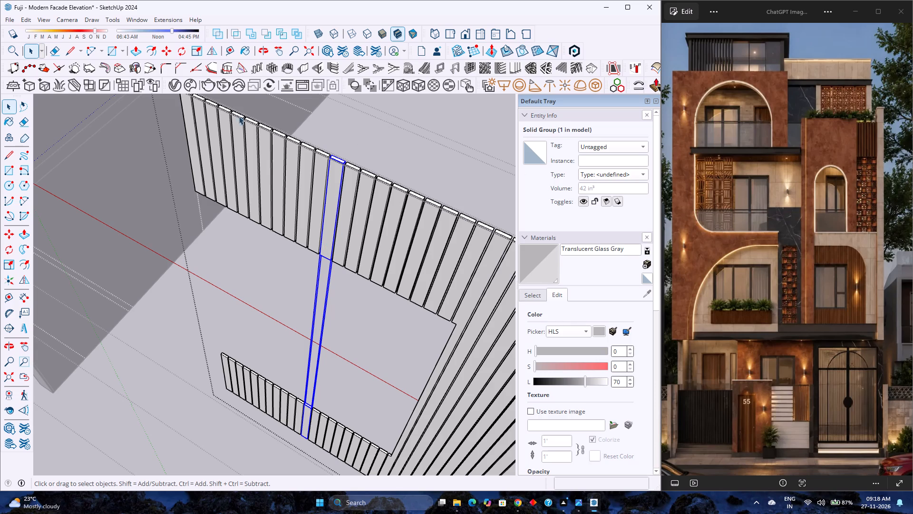
triple_click(315, 237)
left_click(315, 237)
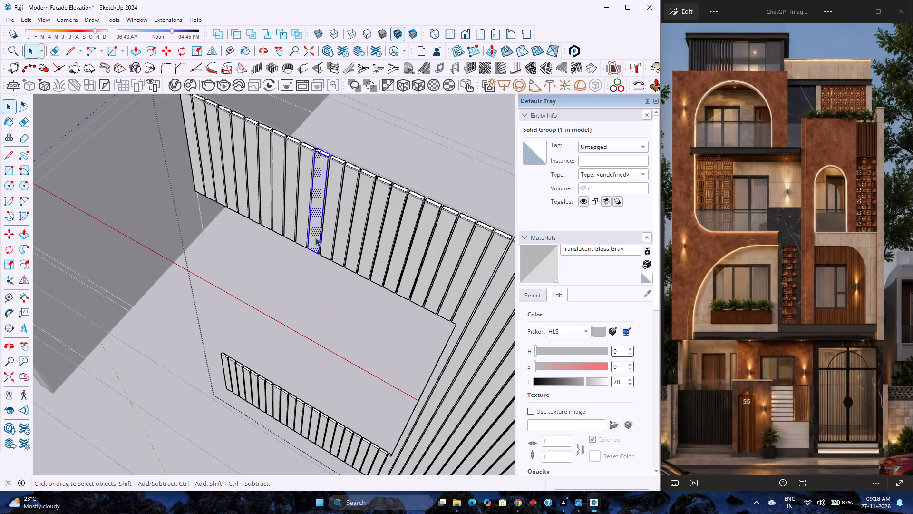
triple_click(301, 406, "ctrl")
double_click(301, 406, "ctrl")
right_click(301, 406)
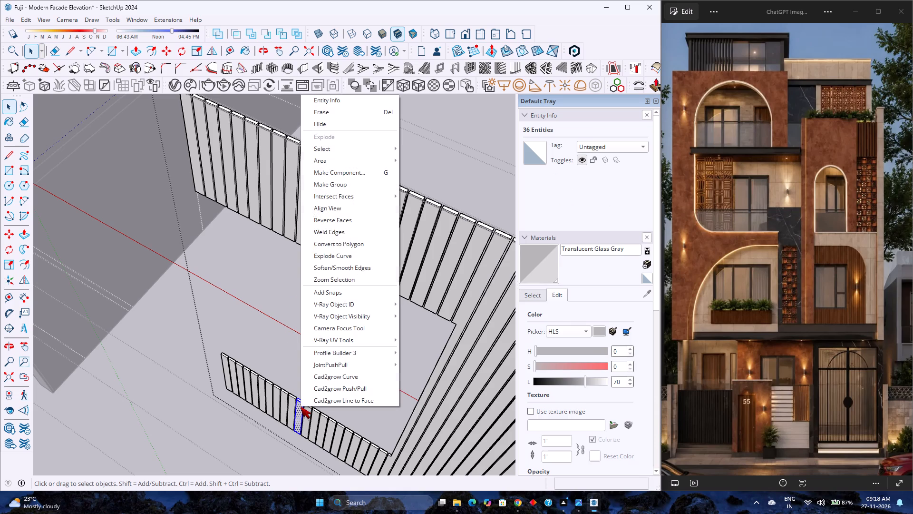
left_click(350, 188)
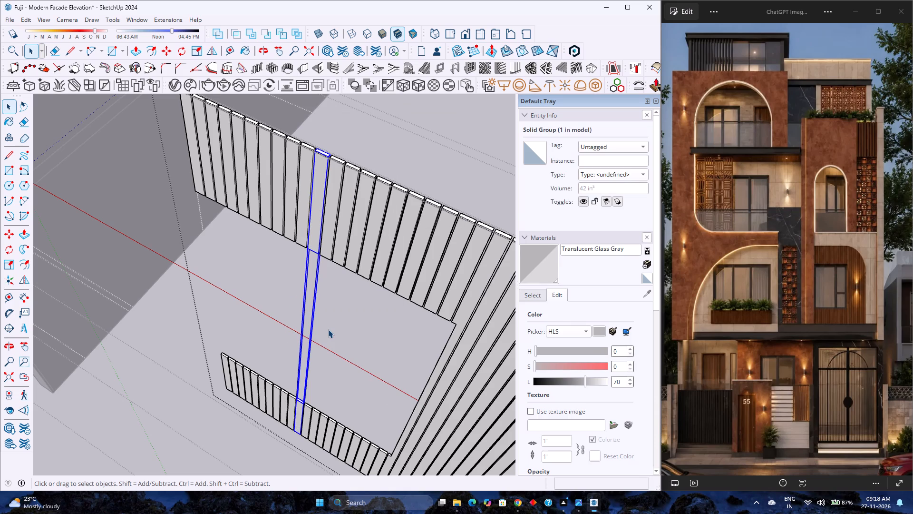
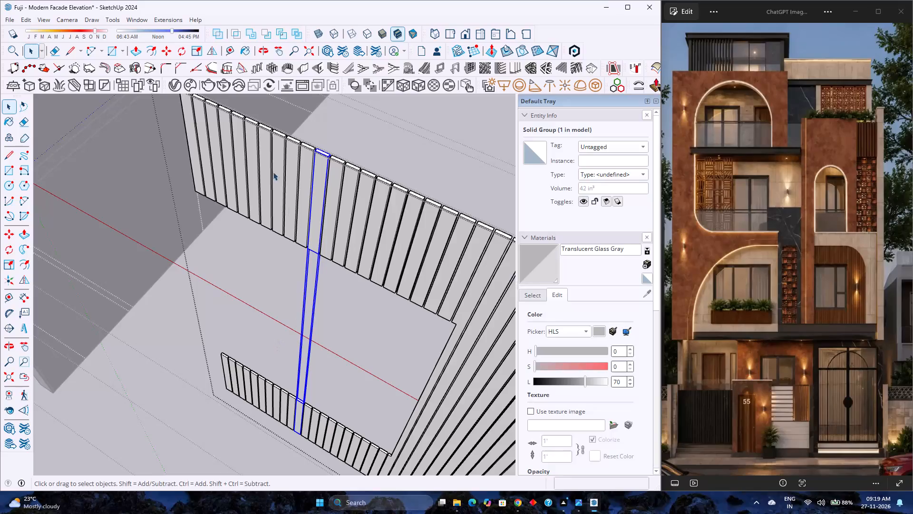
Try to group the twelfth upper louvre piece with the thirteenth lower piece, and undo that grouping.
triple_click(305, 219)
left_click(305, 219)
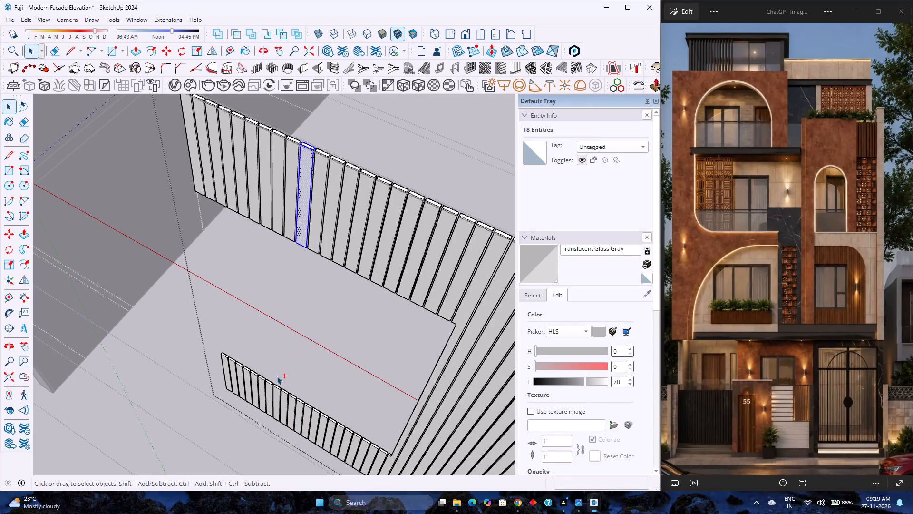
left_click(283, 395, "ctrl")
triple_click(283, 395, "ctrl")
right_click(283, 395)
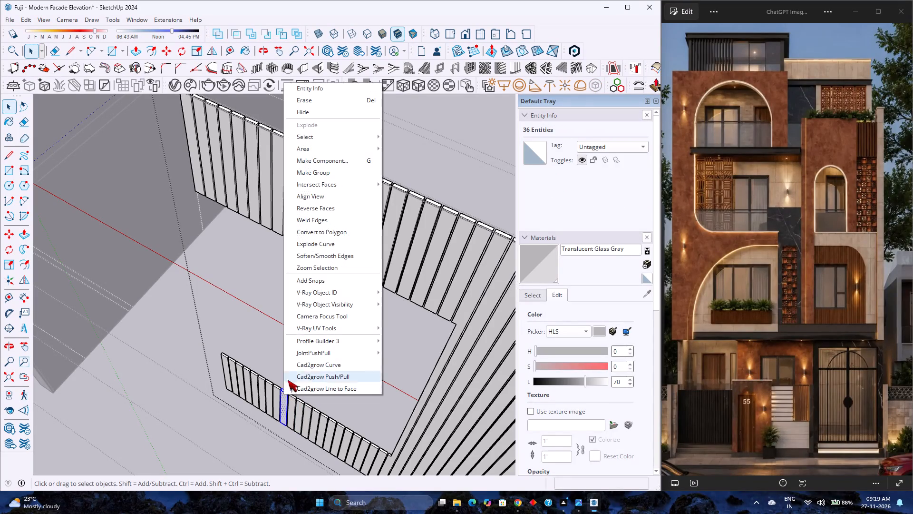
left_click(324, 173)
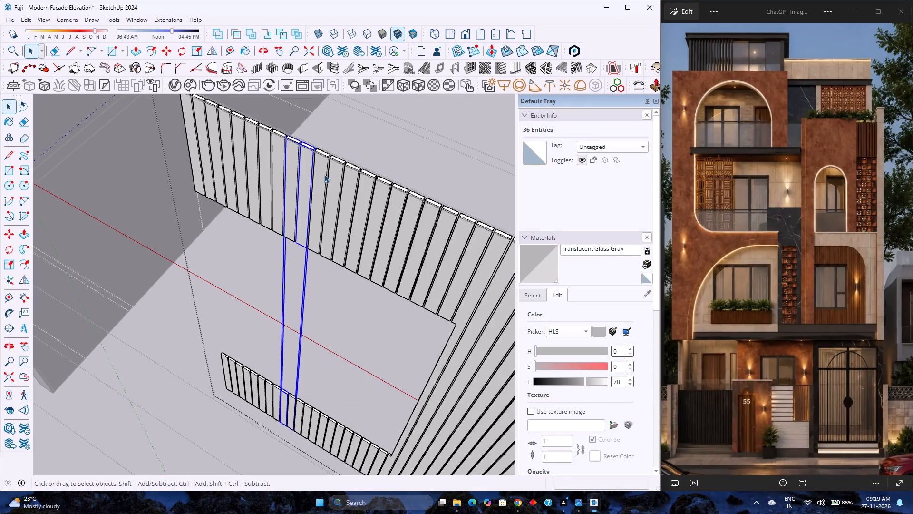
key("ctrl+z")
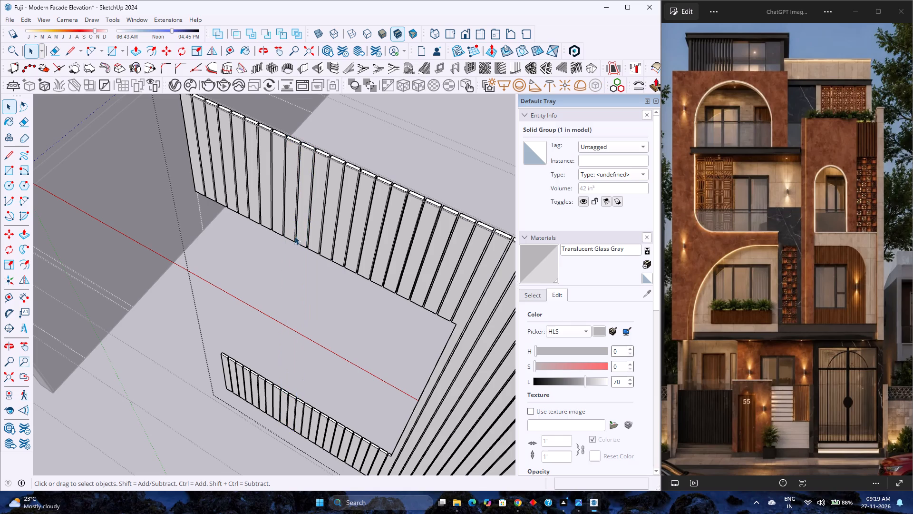
Group the twelfth louvre pair from the notched louvre, combining its matching pieces above and below the window opening.
left_click(293, 229)
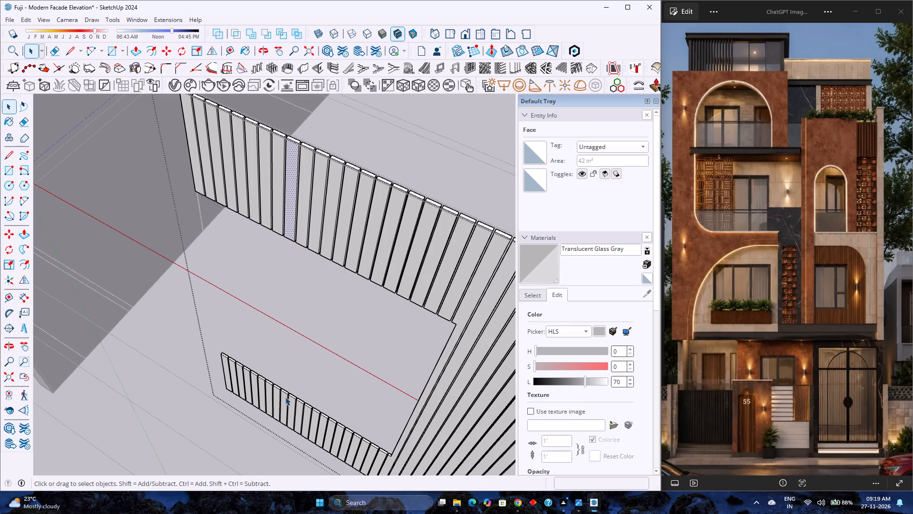
left_click(285, 397)
left_click(288, 403)
left_click(291, 403)
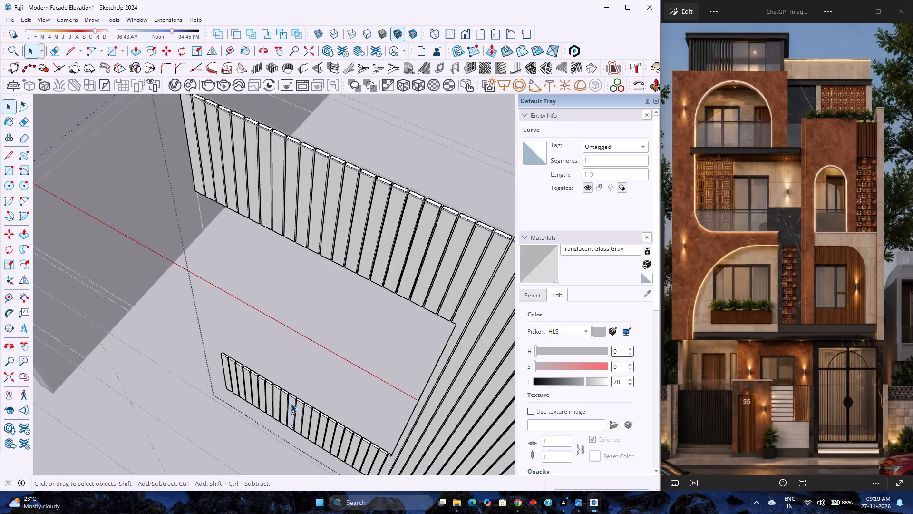
left_click(299, 407)
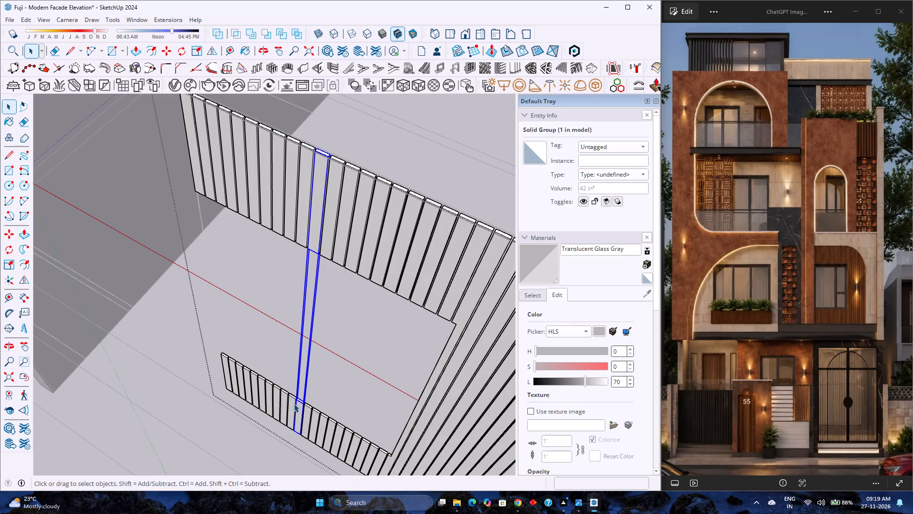
left_click(300, 237)
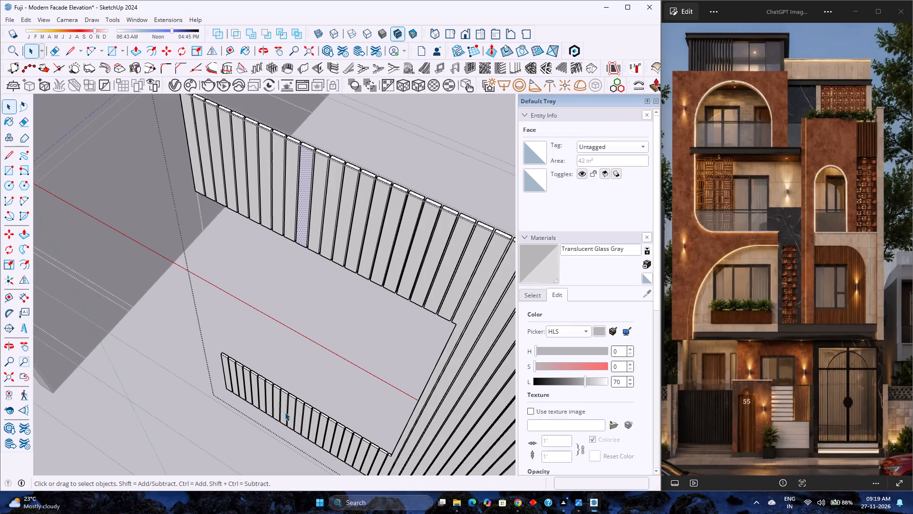
left_click(290, 405)
triple_click(290, 405)
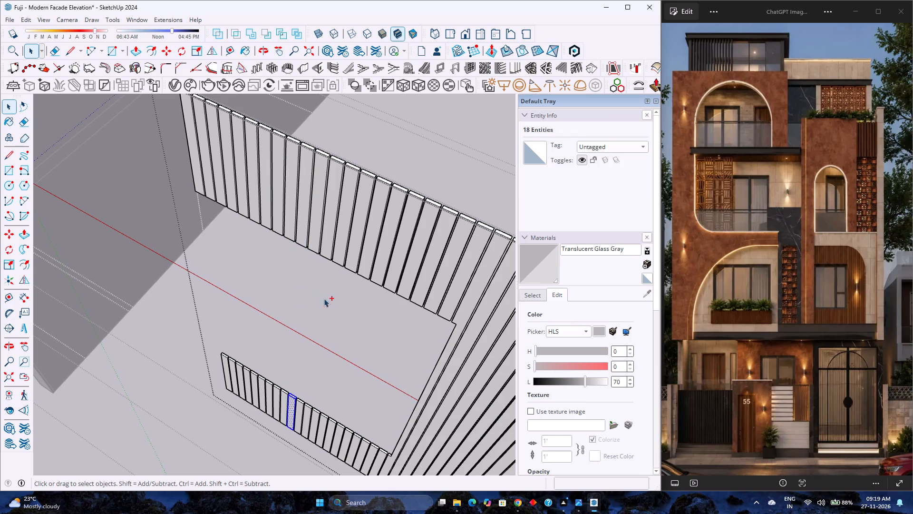
triple_click(306, 236, "ctrl")
left_click(306, 236, "ctrl")
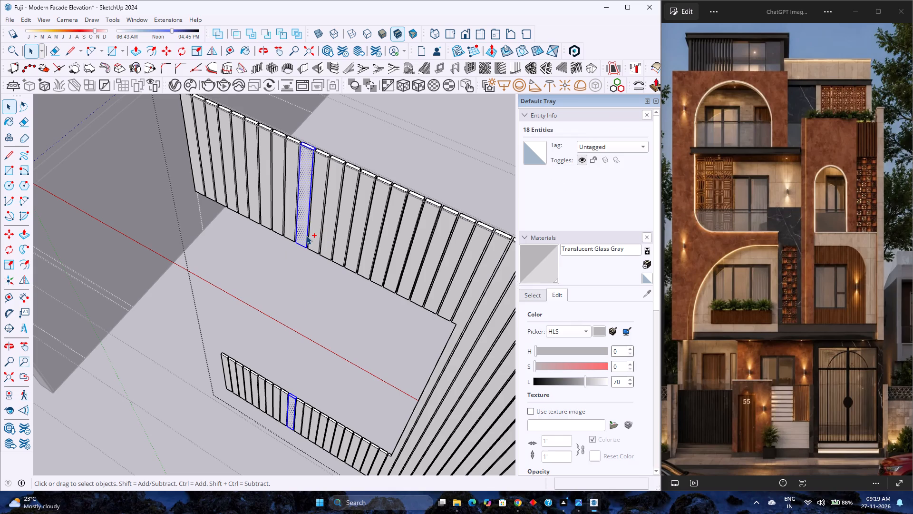
left_click(306, 236, "ctrl")
right_click(306, 236)
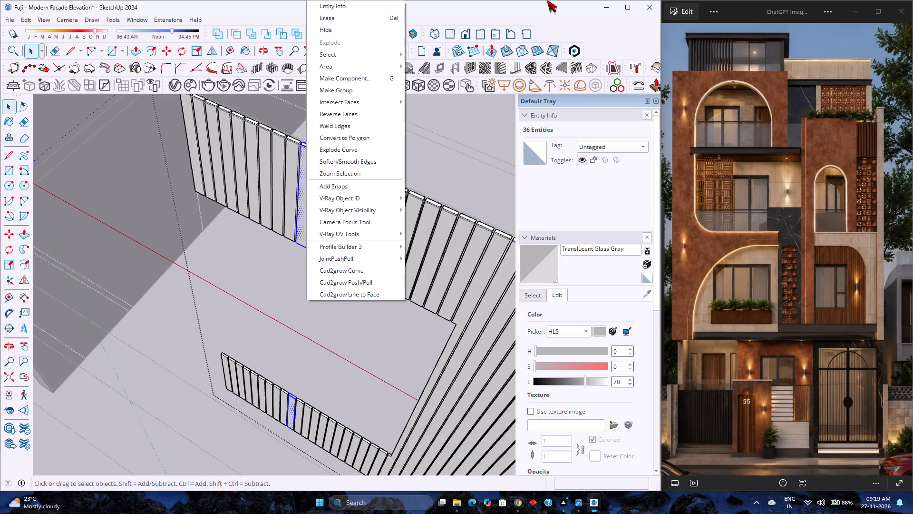
left_click(395, 86)
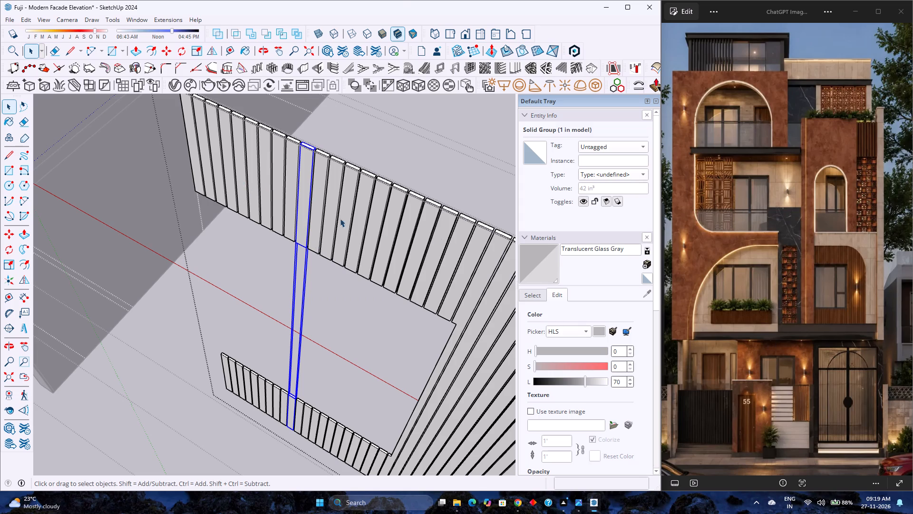
Group the thirteenth louvre pair from the notched louvre, combining its pieces above and below the window opening.
triple_click(288, 223)
left_click(288, 223)
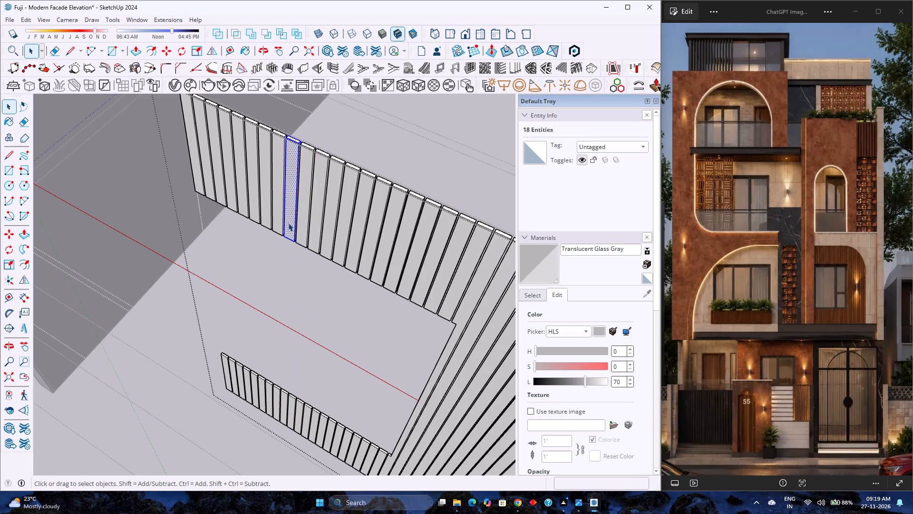
left_click(282, 393, "ctrl")
triple_click(286, 396, "ctrl")
left_click(286, 396, "ctrl")
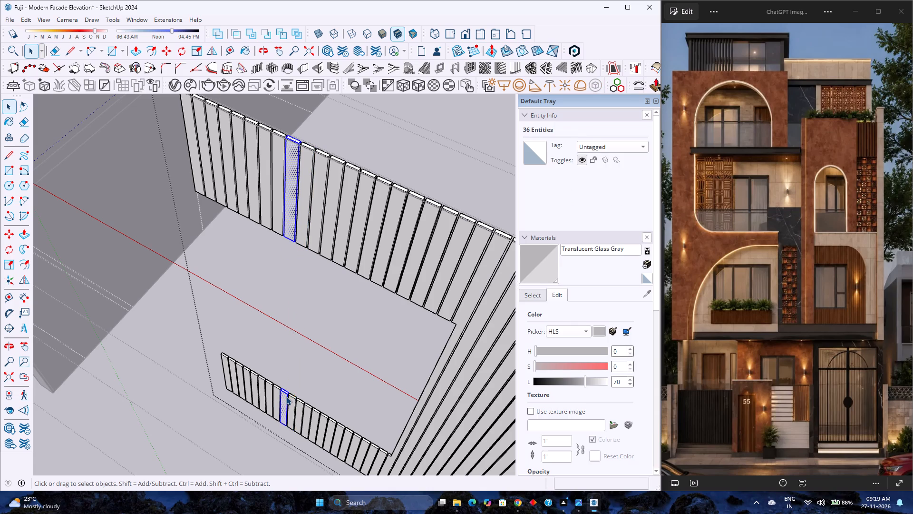
right_click(286, 396)
left_click(323, 182)
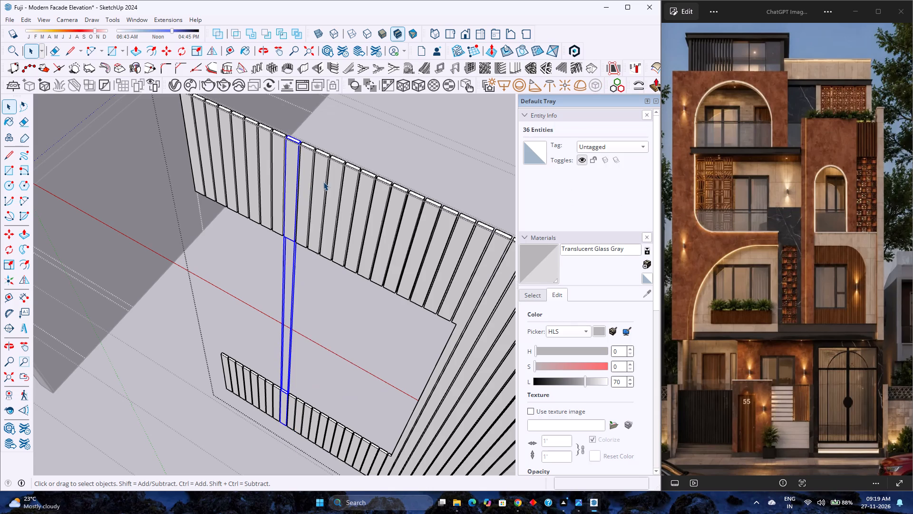
Group the fourteenth louvre pair from the notched louvre, combining its pieces above and below the window opening.
triple_click(276, 223)
double_click(276, 223)
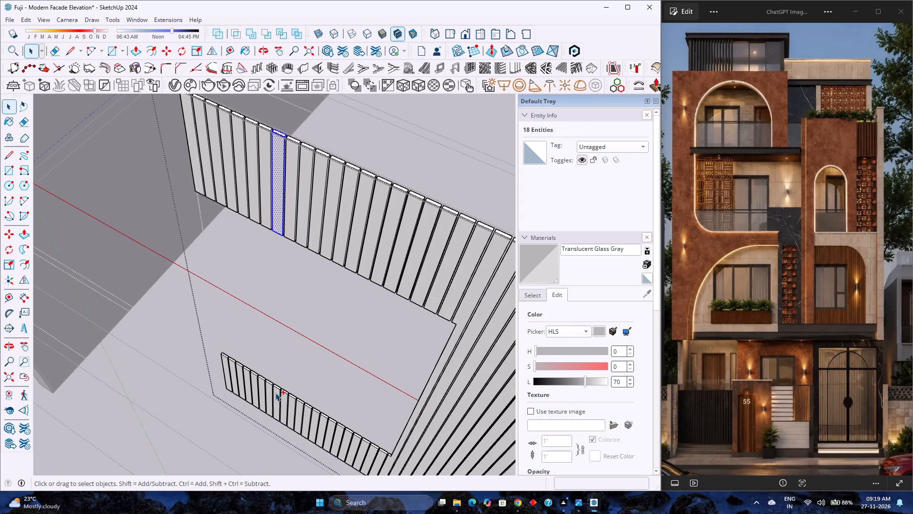
triple_click(275, 393, "ctrl")
right_click(275, 393, "ctrl")
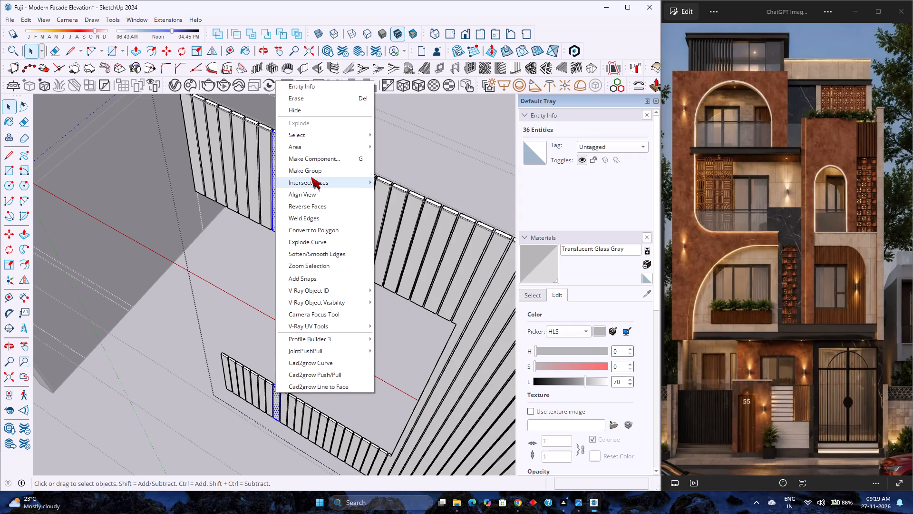
left_click(312, 174)
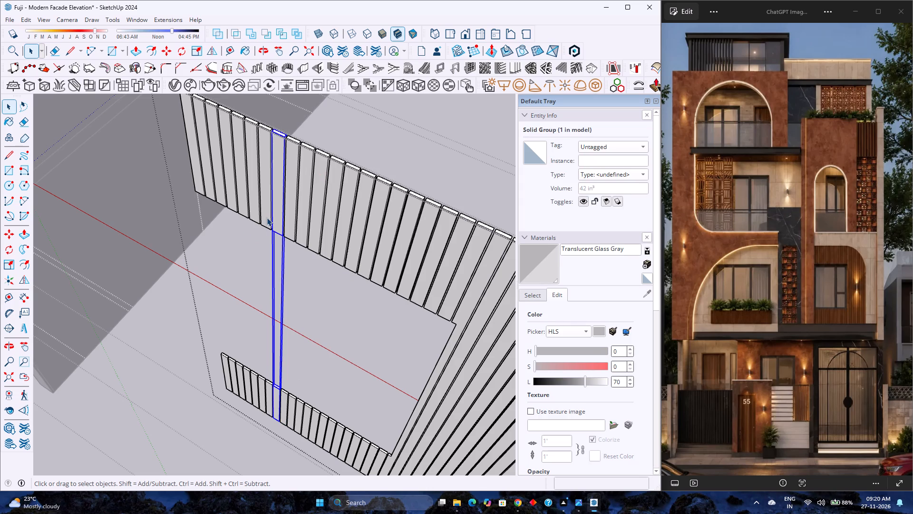
Group the fifteenth louvre pair from the notched louvre, combining its pieces above and below the window opening.
triple_click(266, 217)
triple_click(266, 217)
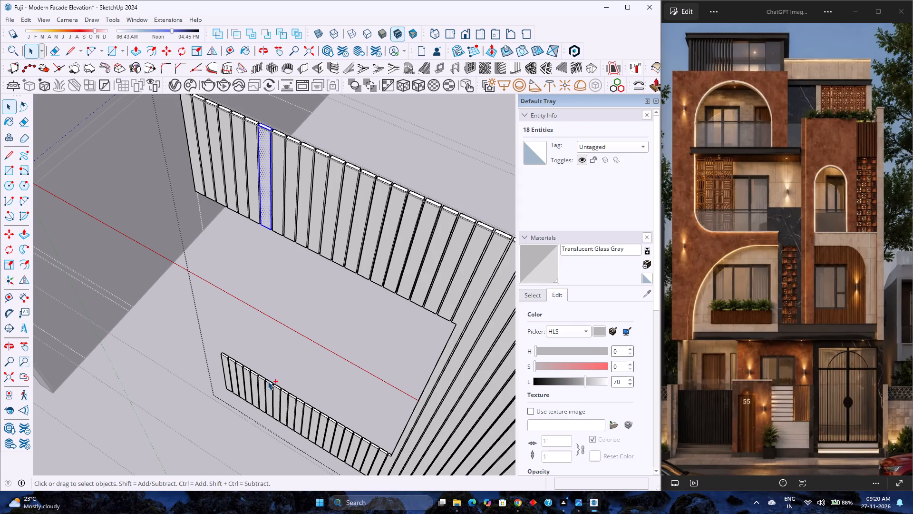
triple_click(268, 385, "ctrl")
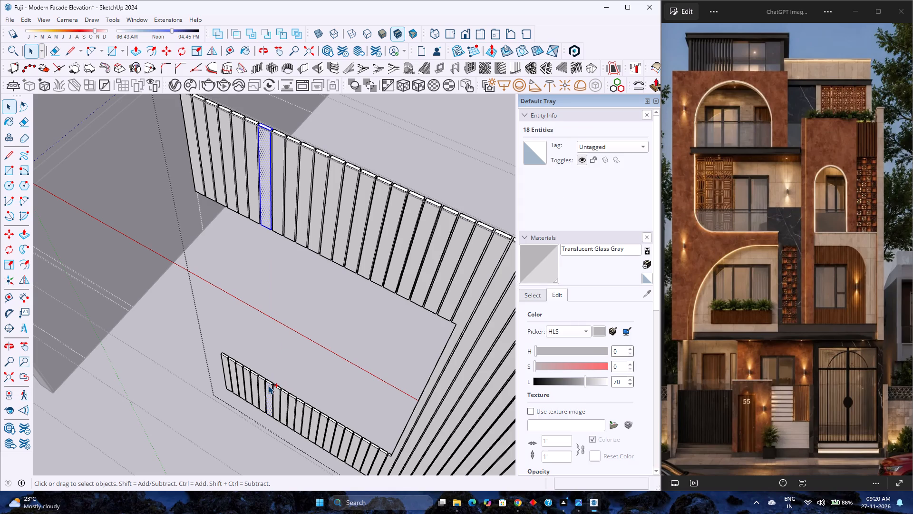
left_click(268, 385, "ctrl")
right_click(268, 386)
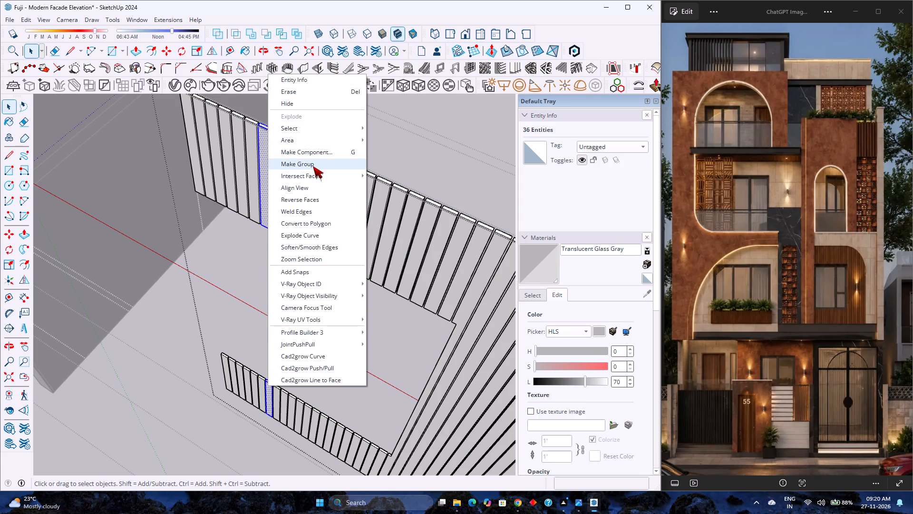
left_click(313, 166)
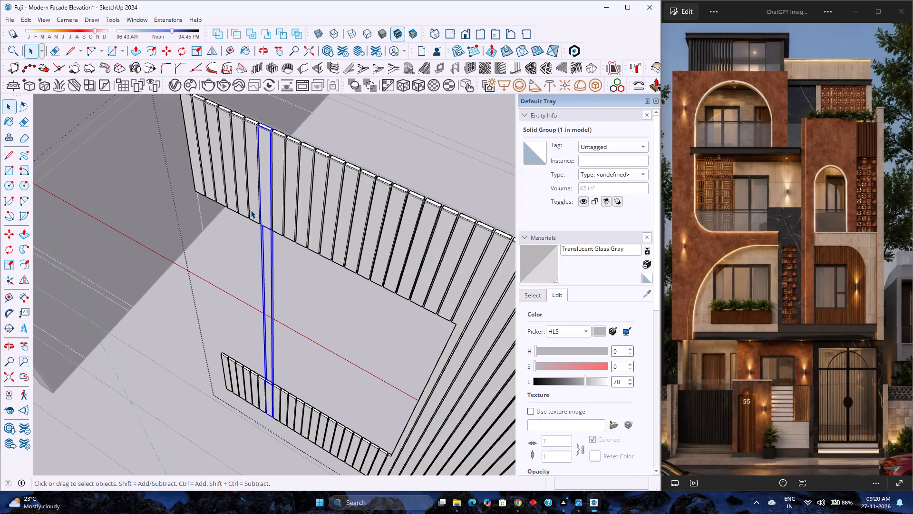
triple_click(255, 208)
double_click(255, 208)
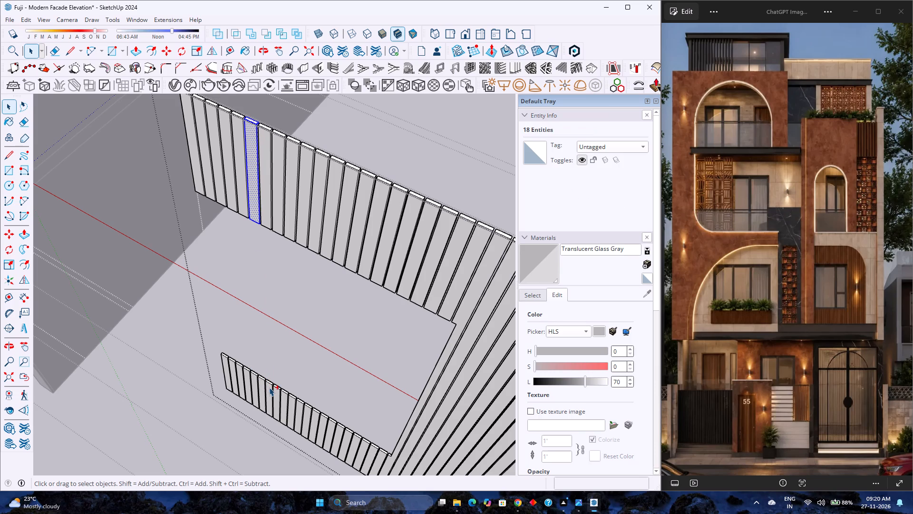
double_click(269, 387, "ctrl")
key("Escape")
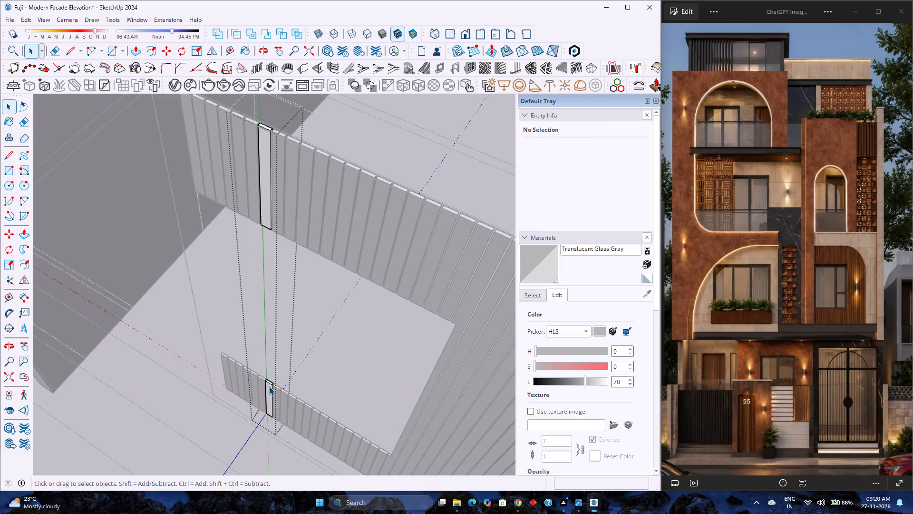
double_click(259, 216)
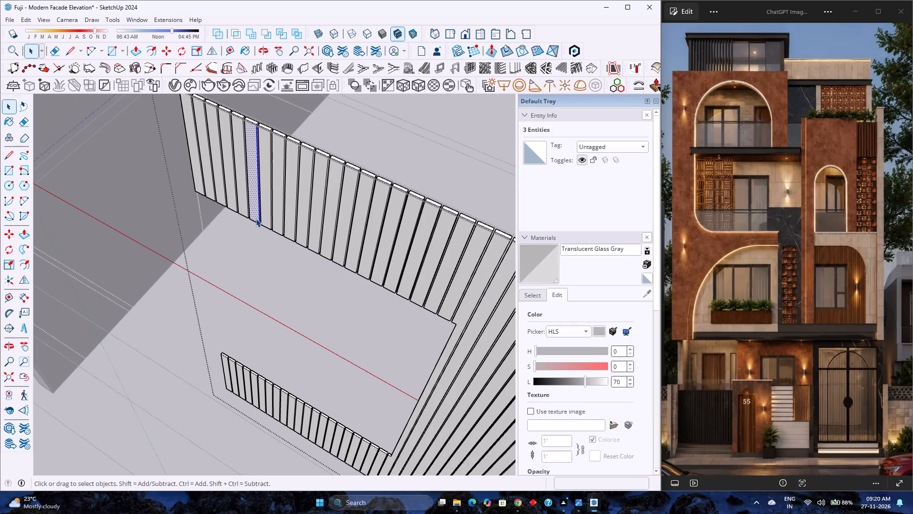
Check which louvre pieces above the window opening already belong to a group.
left_click(262, 216)
left_click(285, 224)
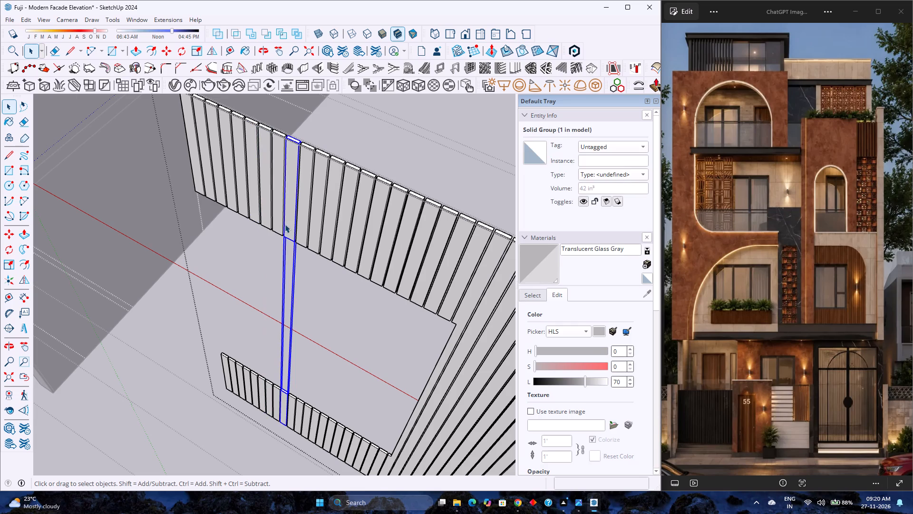
left_click(276, 227)
left_click(296, 235)
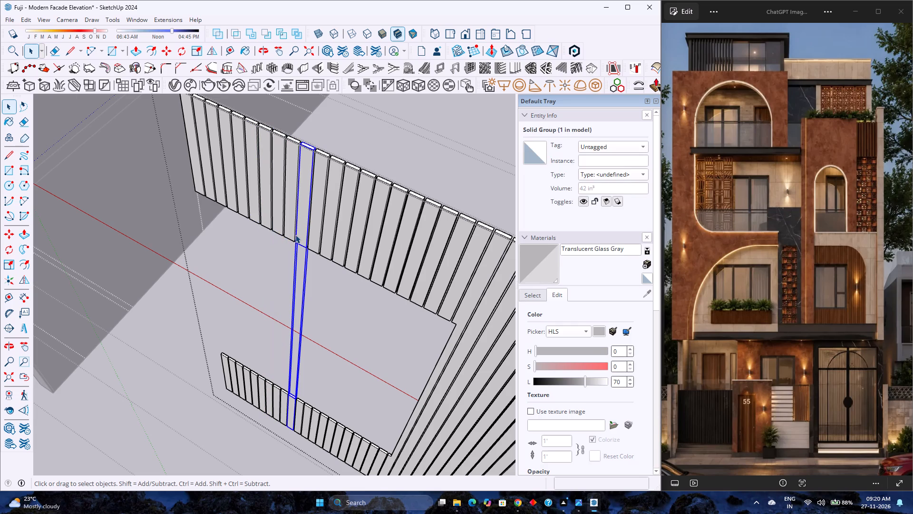
left_click(289, 235)
left_click(299, 239)
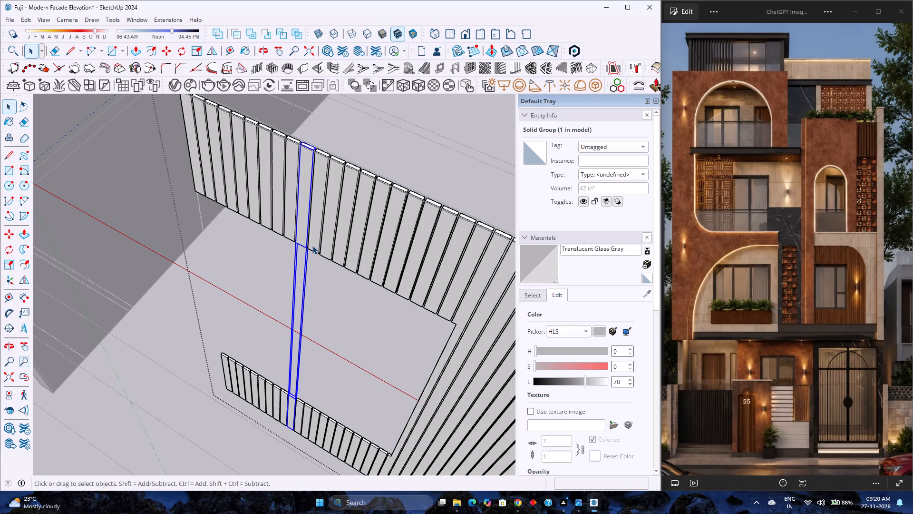
left_click(313, 246)
left_click(325, 253)
left_click(335, 253)
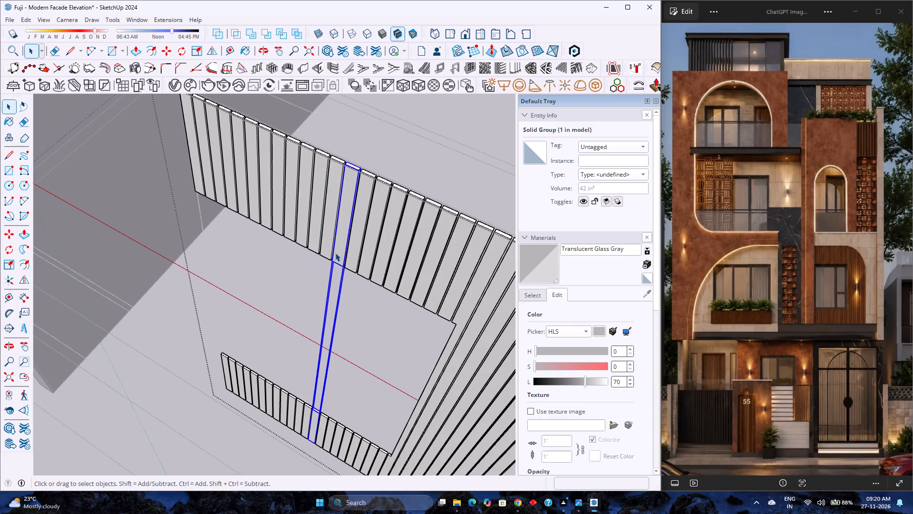
Group the outermost louvre pair at the end opposite the notched louvre, combining its pieces above and below the window opening.
triple_click(198, 185)
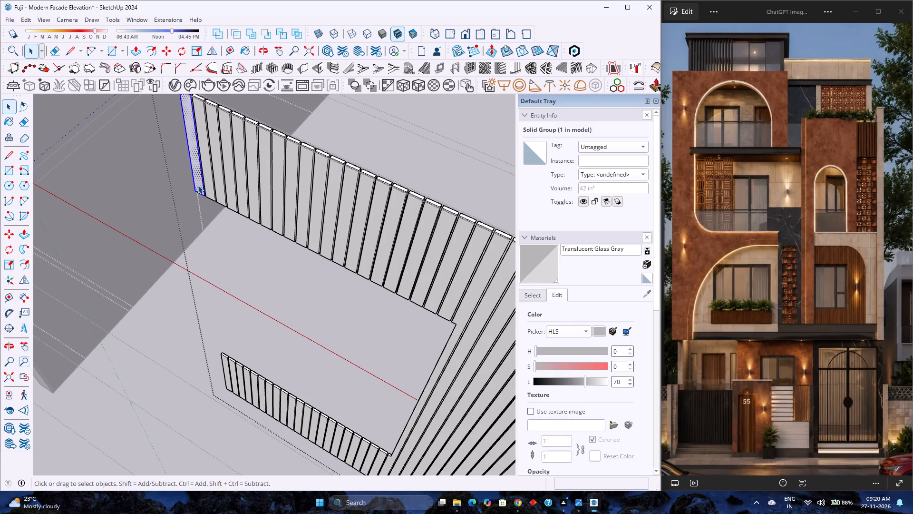
triple_click(198, 185)
left_click(198, 185)
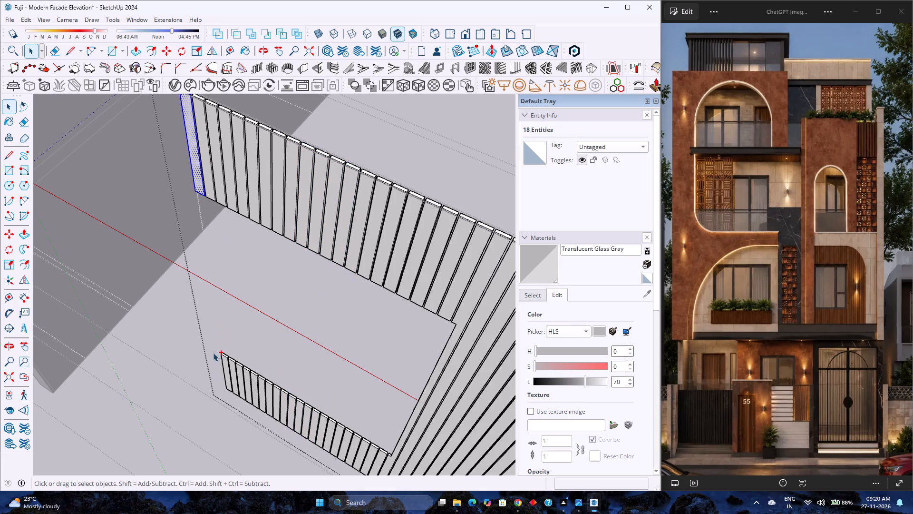
triple_click(226, 362, "ctrl")
left_click(226, 362, "ctrl")
right_click(226, 362)
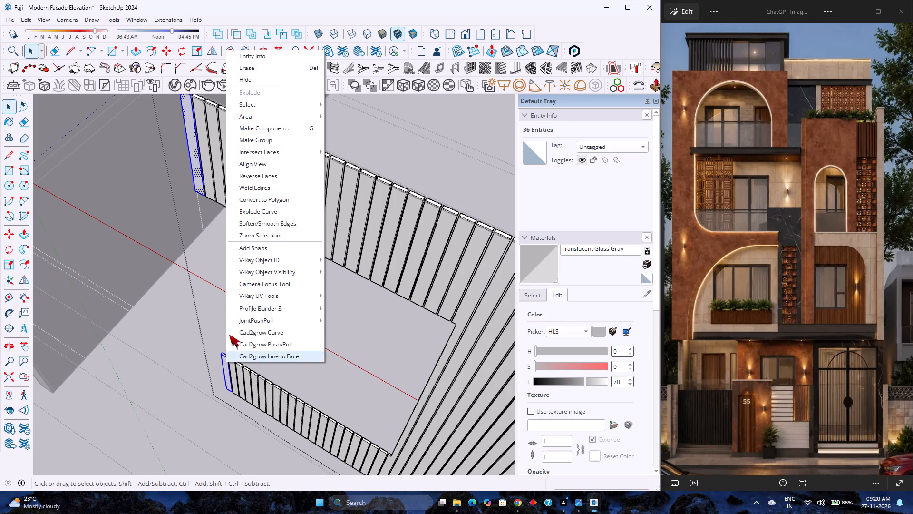
left_click(258, 138)
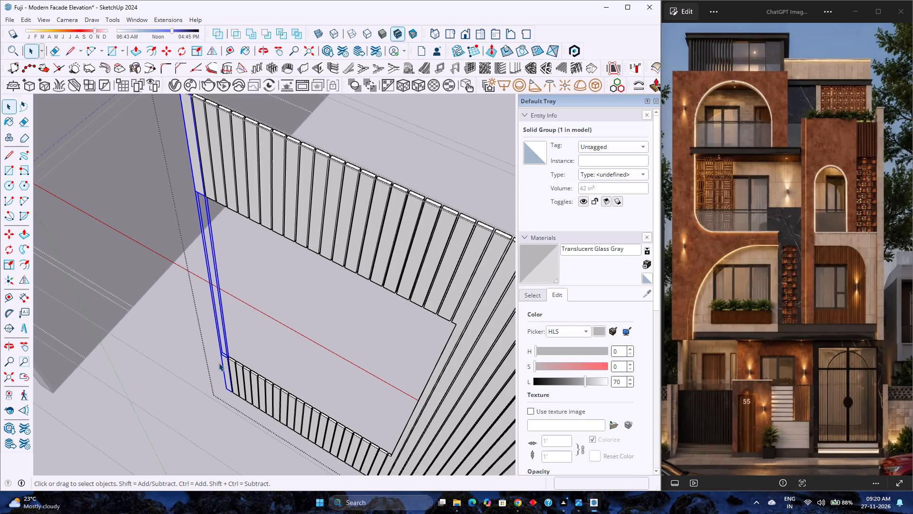
Group the second louvre pair from the end opposite the notched louvre, combining its pieces above and below the window opening.
triple_click(233, 371)
left_click(233, 371)
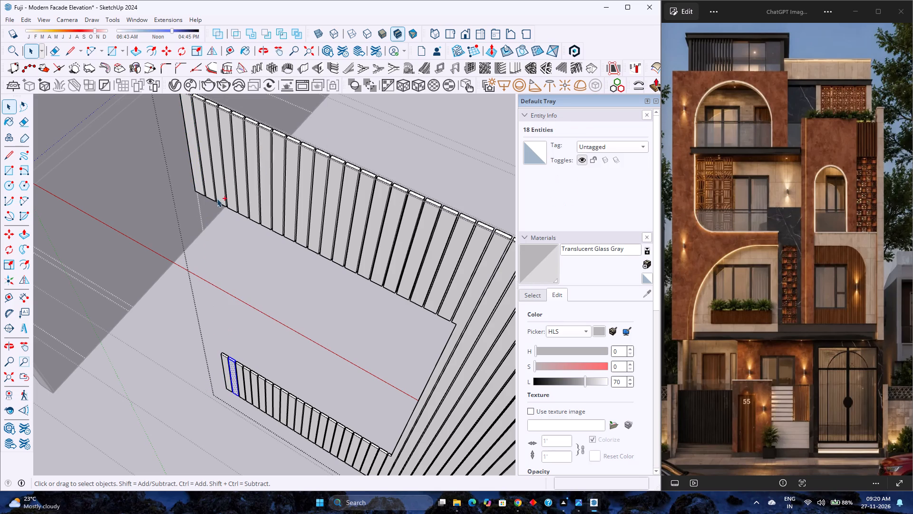
triple_click(212, 187, "ctrl")
left_click(212, 187, "ctrl")
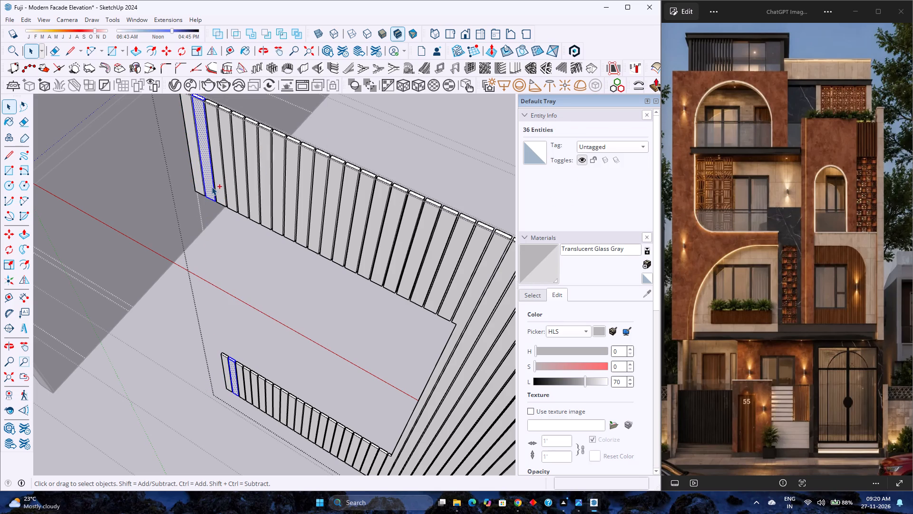
right_click(212, 187)
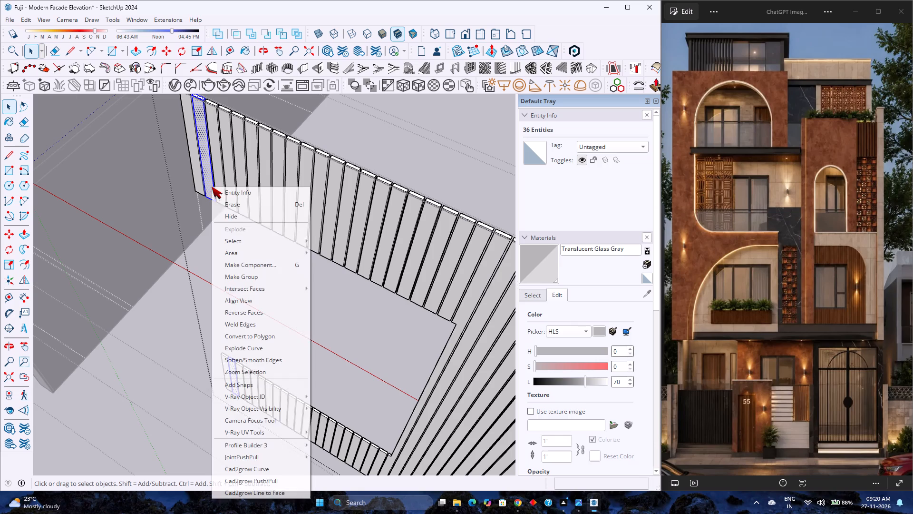
left_click(239, 277)
Group the third louvre pair from the end opposite the notched louvre, combining its pieces above and below the window opening.
triple_click(239, 374)
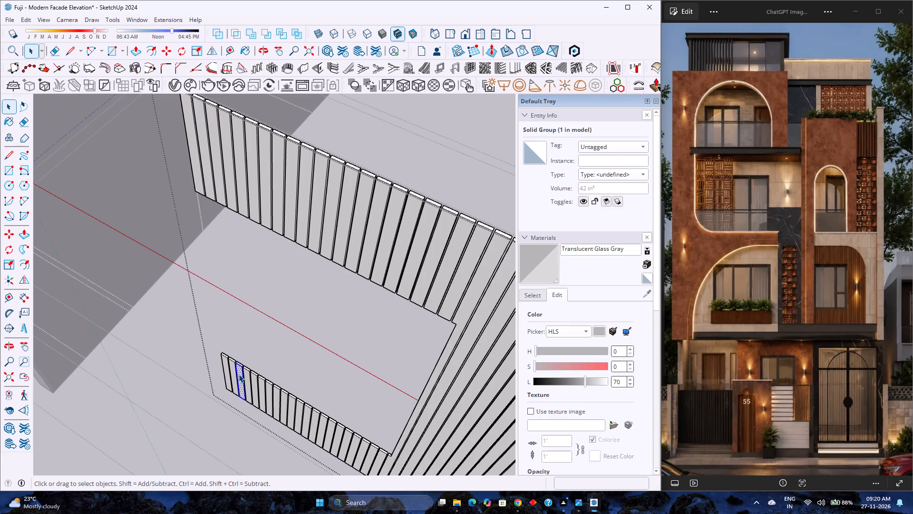
left_click(239, 374)
triple_click(221, 197, "ctrl")
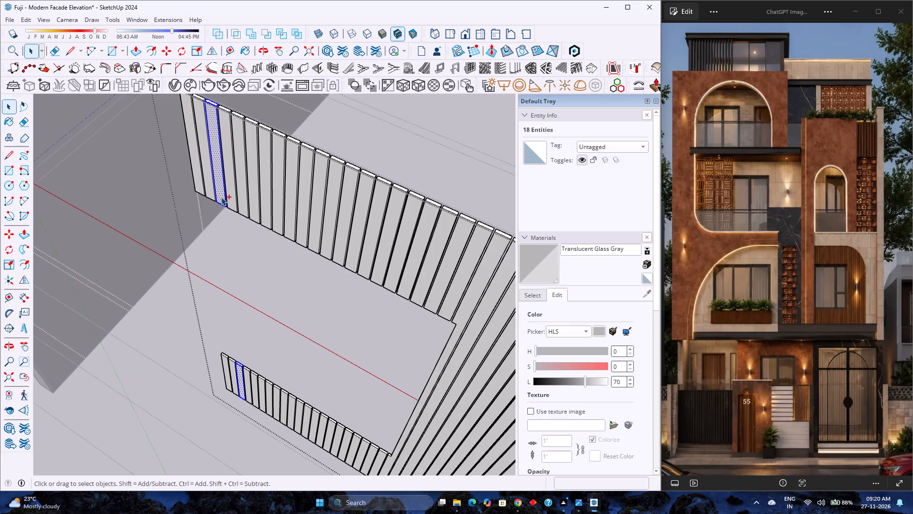
left_click(221, 197, "ctrl")
right_click(221, 197)
left_click(256, 287)
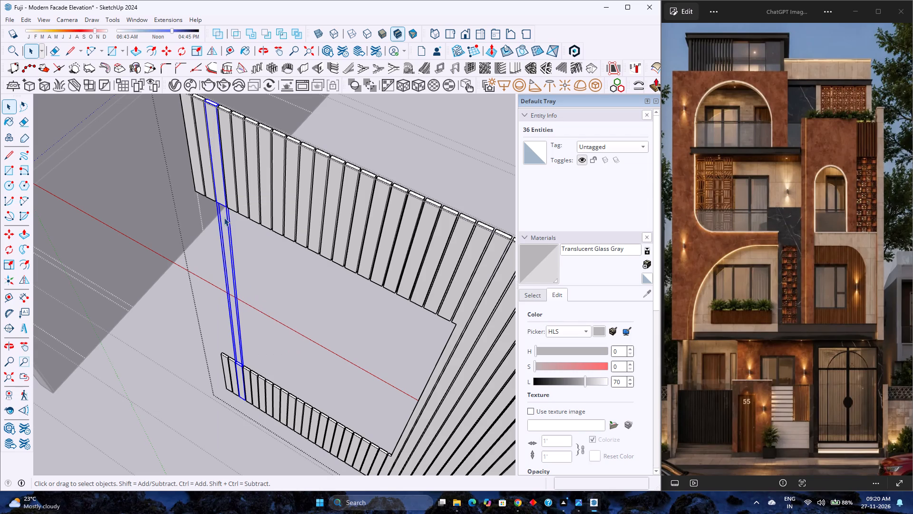
Group the fourth louvre pair from the end opposite the notched louvre, combining its pieces above and below the window opening.
triple_click(234, 198)
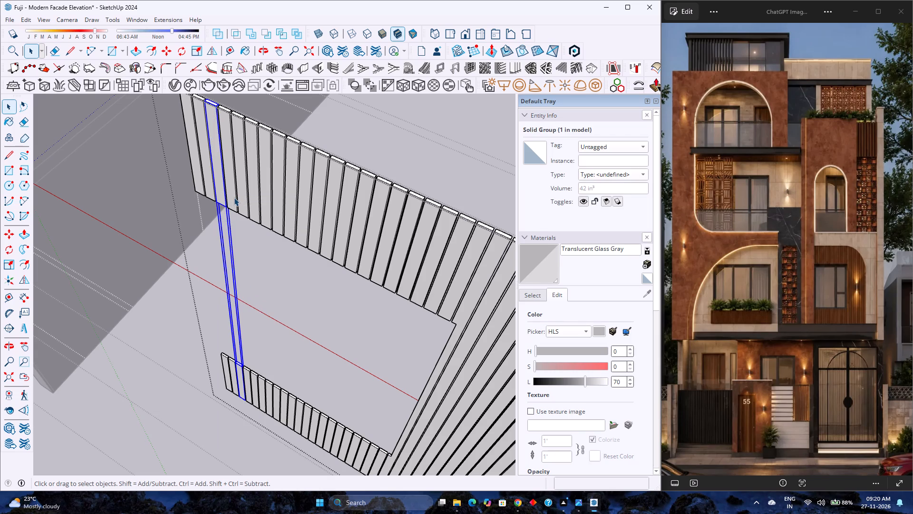
left_click(234, 198)
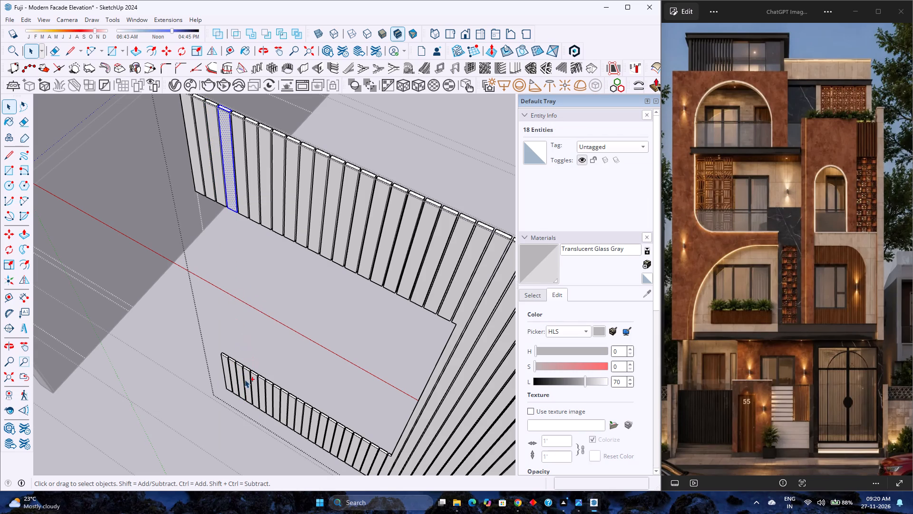
triple_click(245, 376, "ctrl")
left_click(245, 376, "ctrl")
right_click(245, 376)
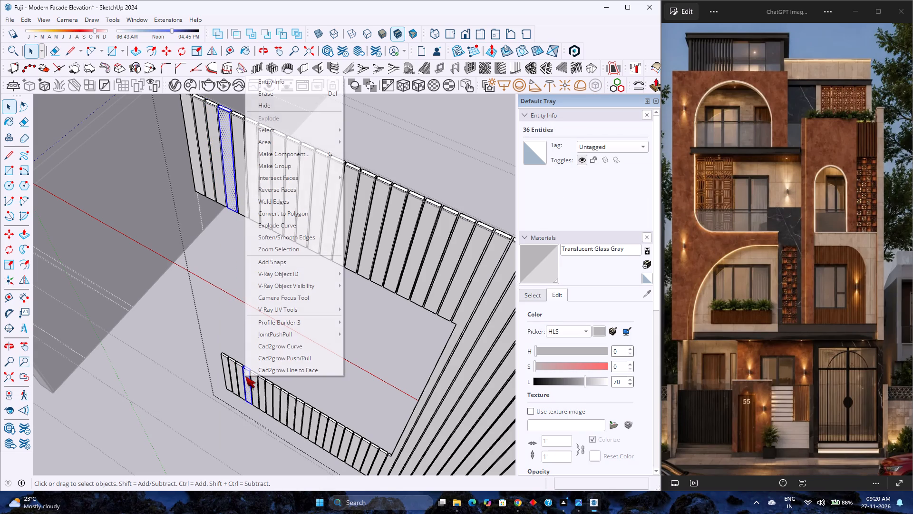
left_click(273, 164)
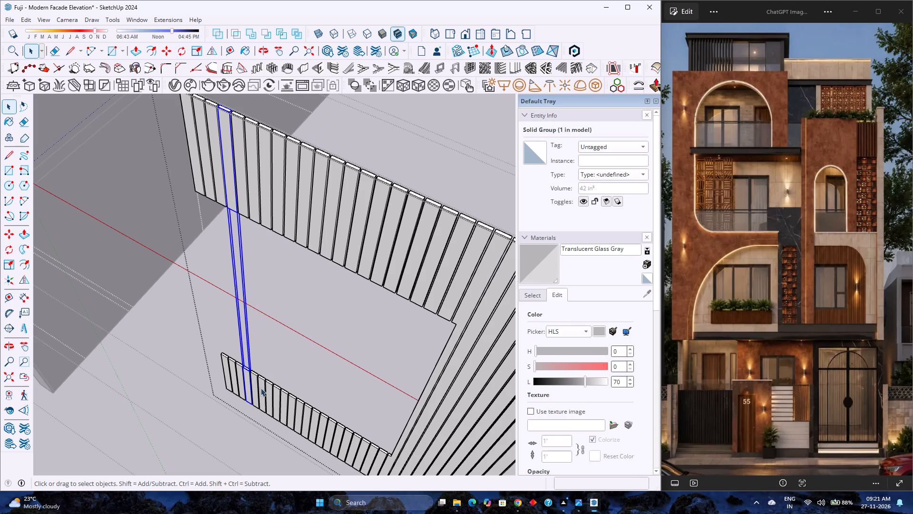
Group the fifth louvre pair from the end opposite the notched louvre, combining its pieces above and below the window opening.
triple_click(255, 379)
left_click(255, 379)
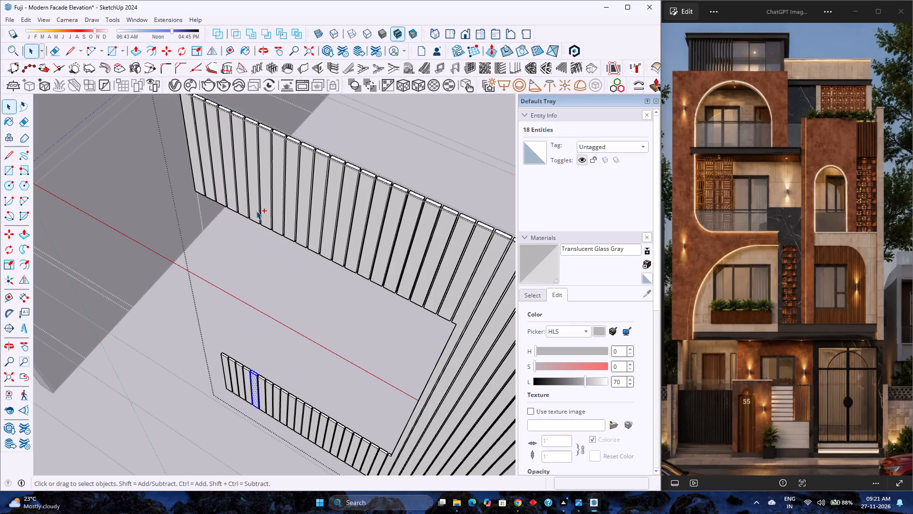
triple_click(242, 210, "ctrl")
left_click(242, 210, "ctrl")
right_click(242, 210)
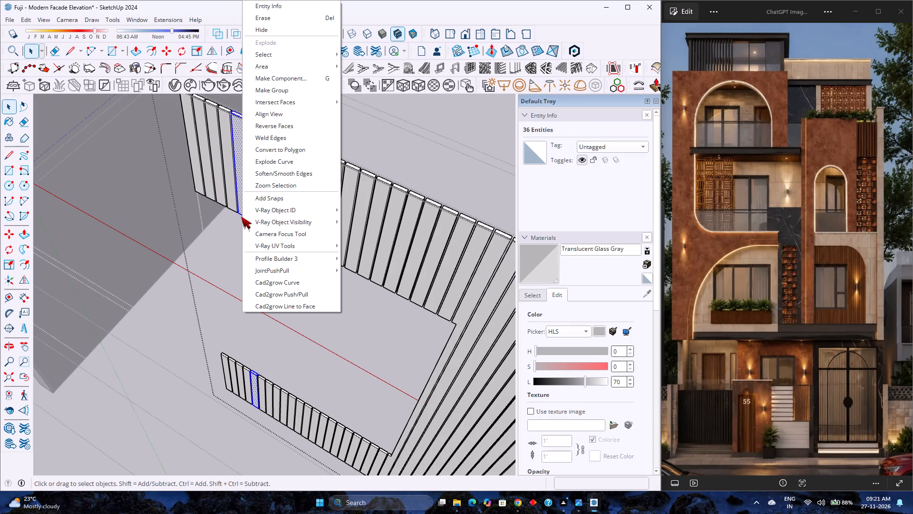
left_click(294, 92)
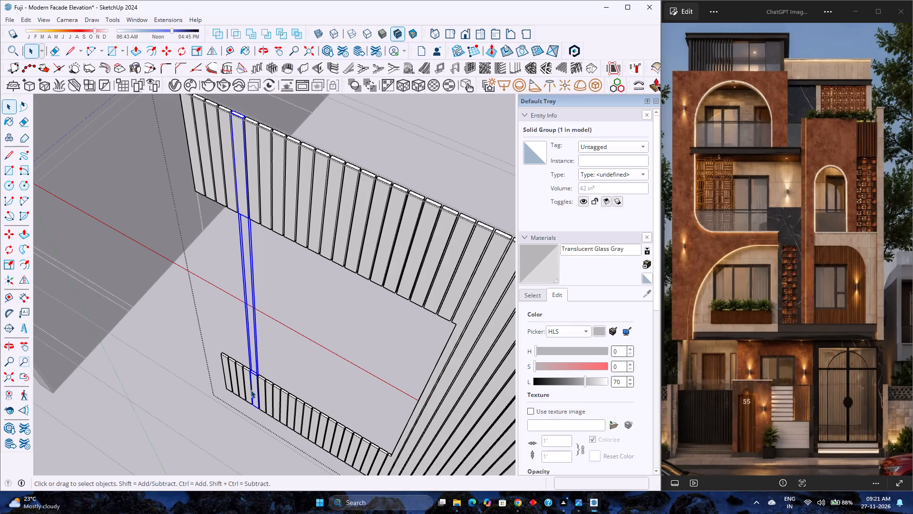
Group the sixth louvre pair from the end opposite the notched louvre, above and below the opening, and close the louvre panel group.
left_click(261, 386)
triple_click(262, 386)
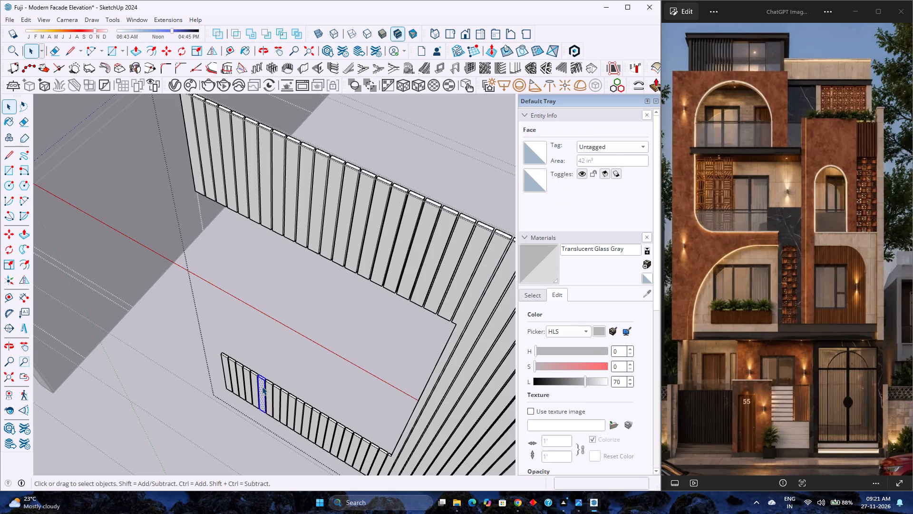
triple_click(257, 207, "ctrl")
left_click(257, 207, "ctrl")
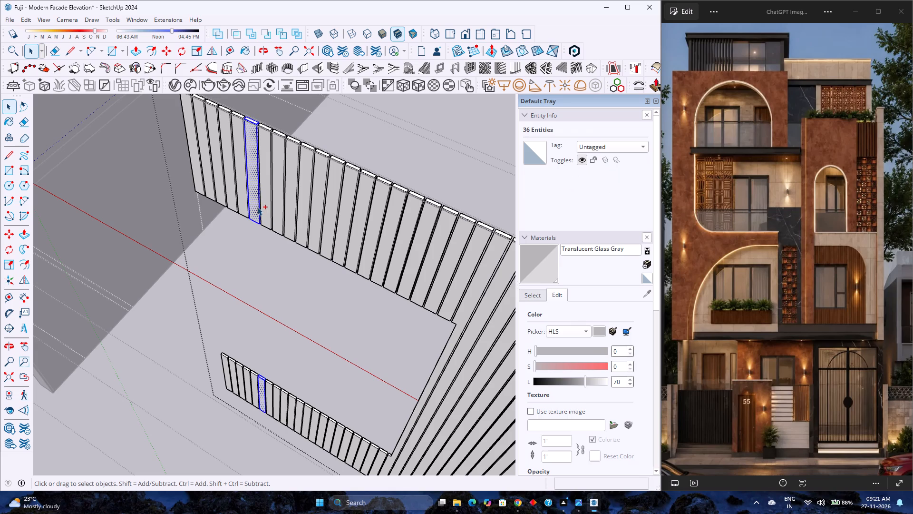
right_click(257, 207)
left_click(289, 90)
left_click(262, 179)
scroll(223, 268, "up", 1)
scroll(236, 264, "down", 9)
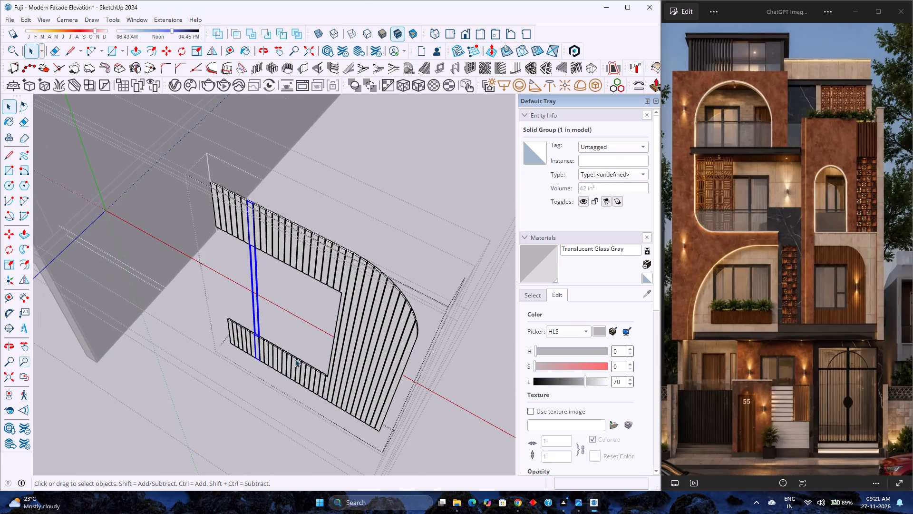
left_click(184, 389)
scroll(227, 308, "down", 5)
left_click(390, 338)
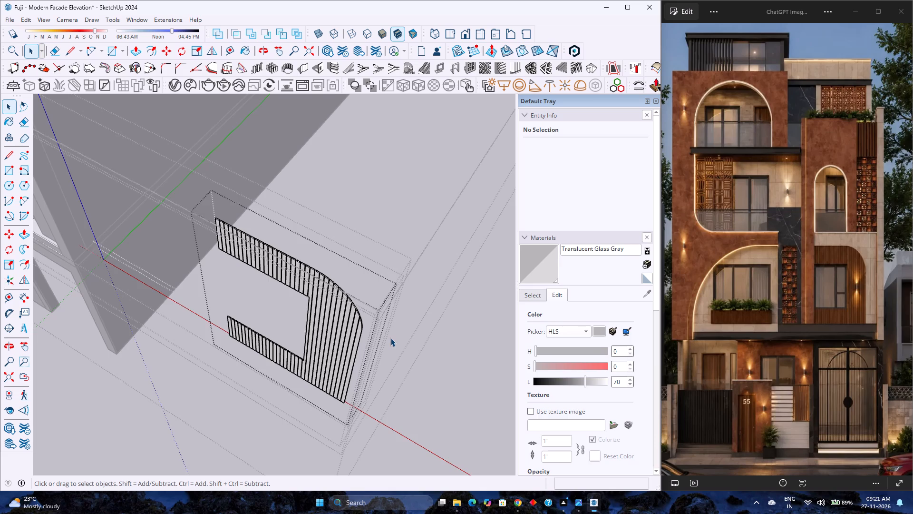
Move the whole louvre panel 18' along the red axis back into the right-hand first-floor window recess, snapping to its lower corner.
scroll(353, 330, "down", 3)
scroll(398, 366, "down", 1)
left_click(343, 334)
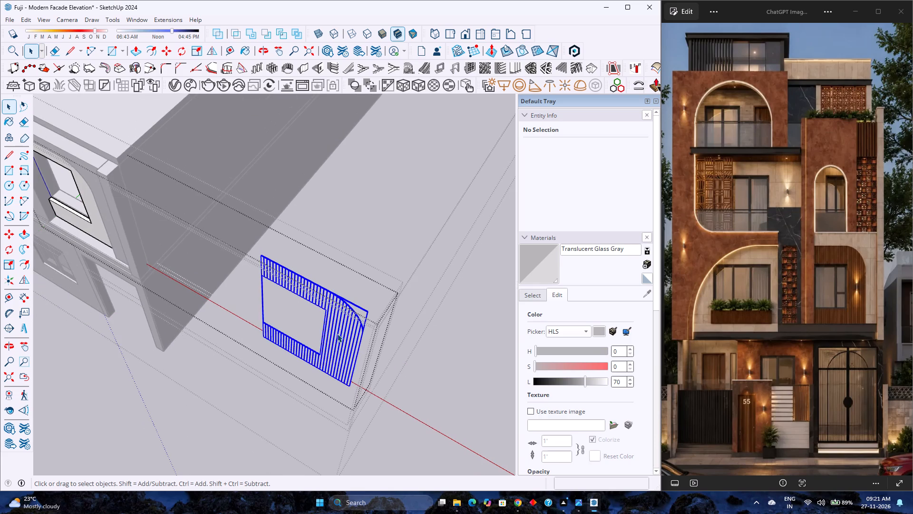
key("m")
scroll(352, 407, "up", 7)
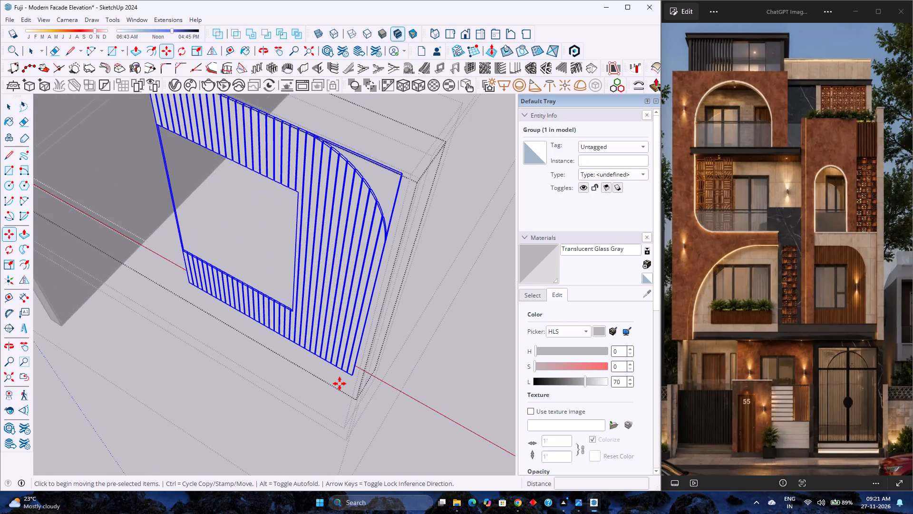
scroll(340, 384, "up", 4)
left_click(355, 372)
scroll(315, 338, "down", 3)
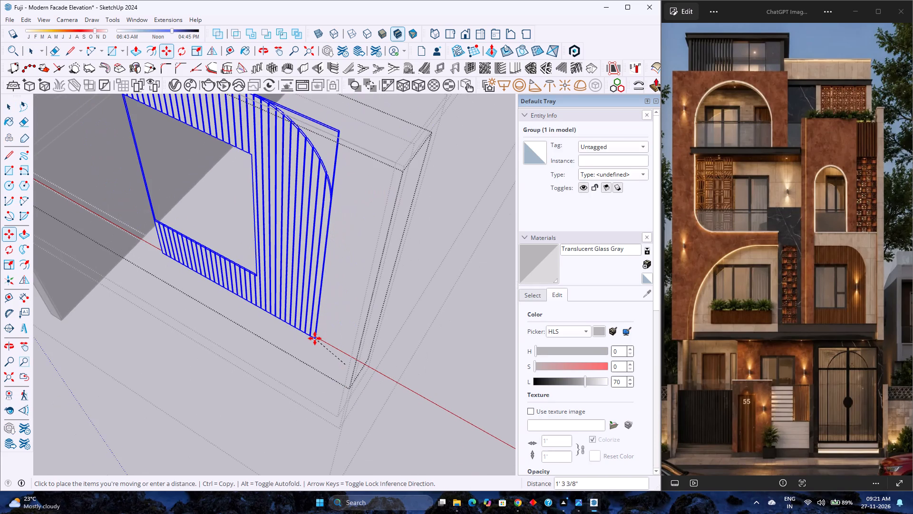
key("Right")
scroll(315, 339, "down", 10)
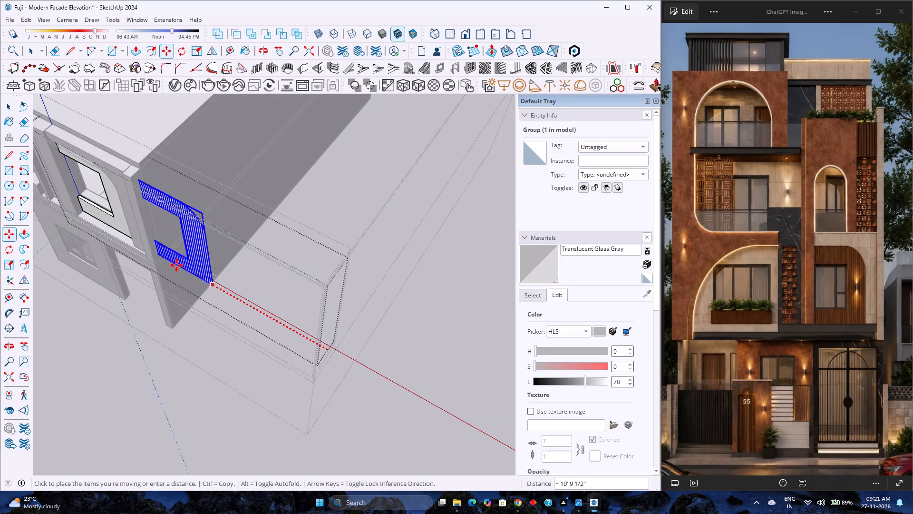
scroll(126, 249, "up", 19)
middle_click_drag(127, 243, 379, 309)
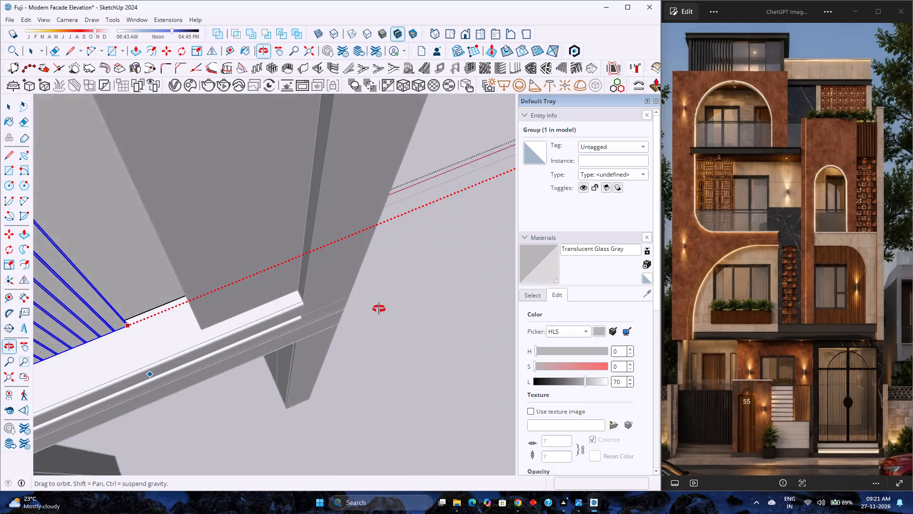
middle_click_drag(379, 309, 380, 308)
middle_click(380, 308)
left_click(203, 332)
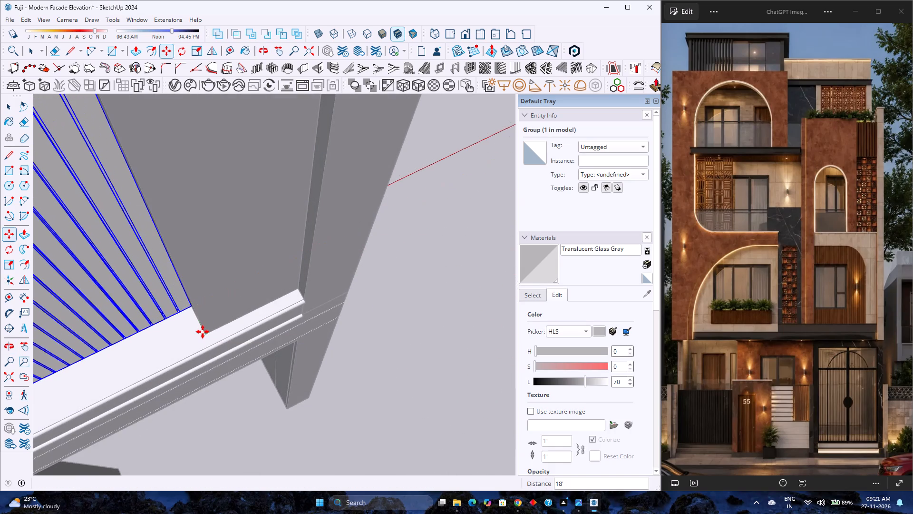
scroll(227, 318, "down", 17)
key("c")
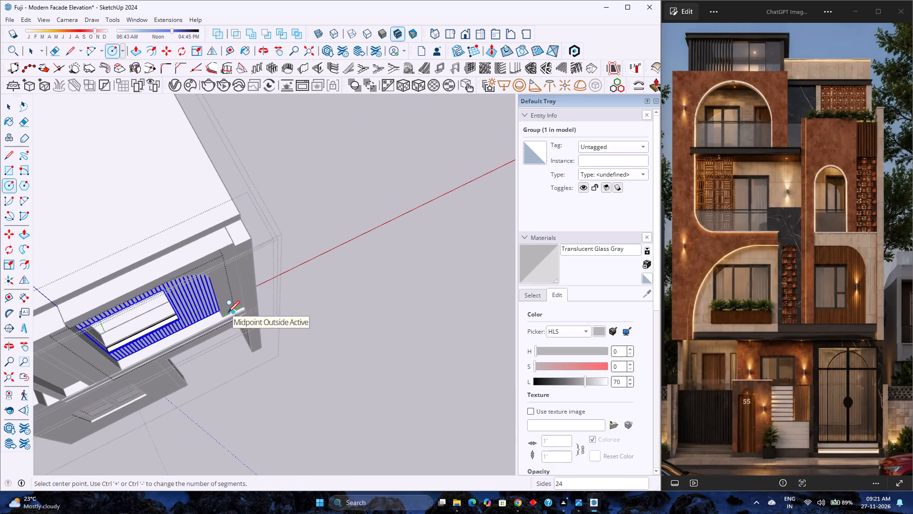
key("space")
scroll(227, 315, "down", 4)
key("Escape")
Save the model with the front view shown, and exit the open first-floor group.
middle_click_drag(272, 414, 141, 297)
middle_click(139, 295)
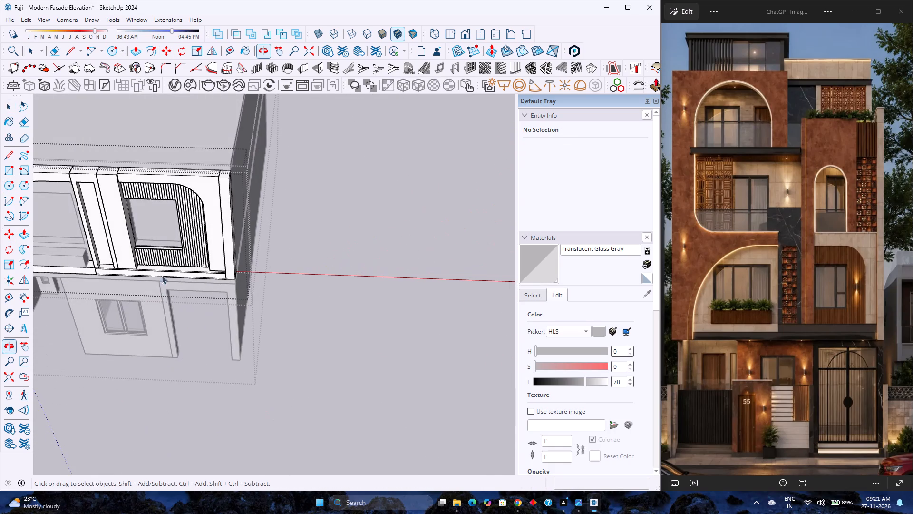
scroll(191, 249, "up", 2)
scroll(191, 249, "down", 5)
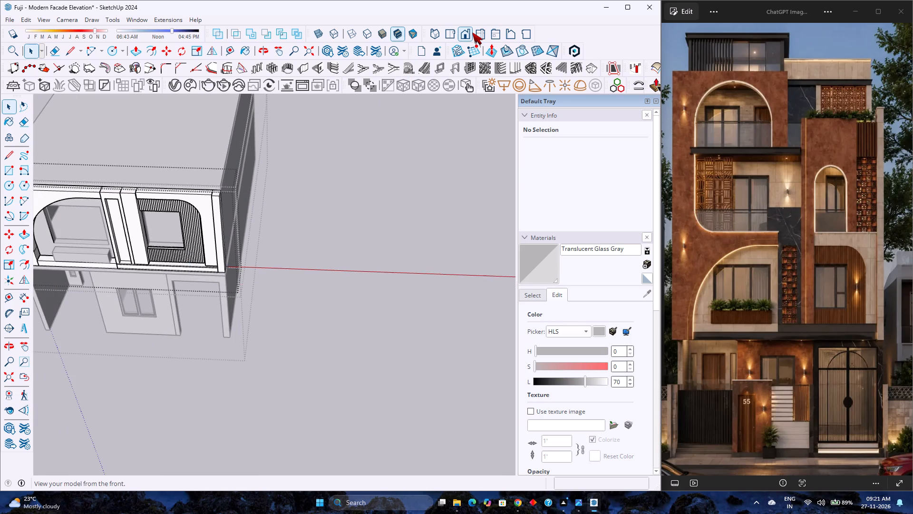
left_click(472, 32)
key("ctrl+s")
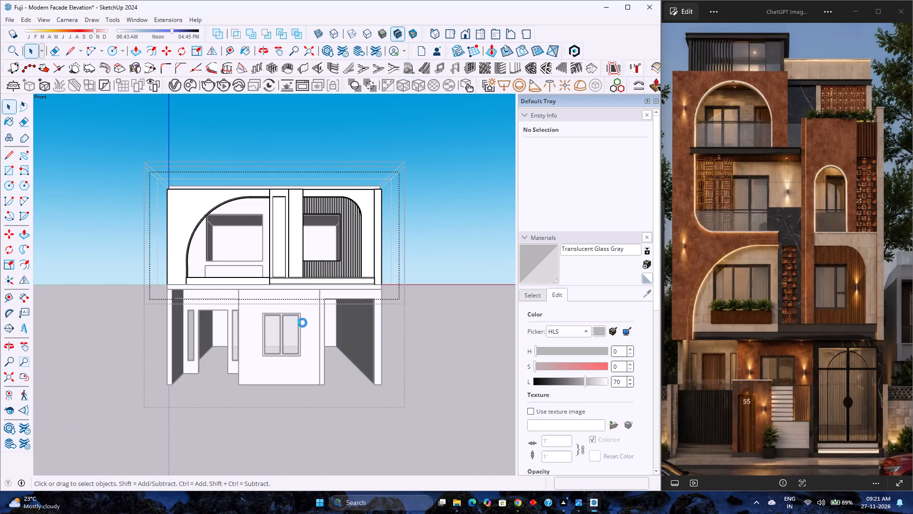
left_click(474, 406)
scroll(421, 377, "down", 1)
left_click(429, 377)
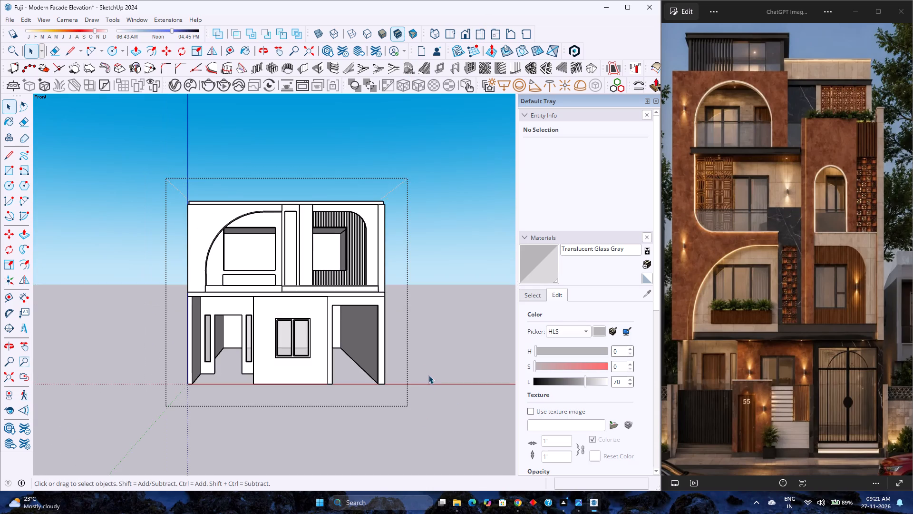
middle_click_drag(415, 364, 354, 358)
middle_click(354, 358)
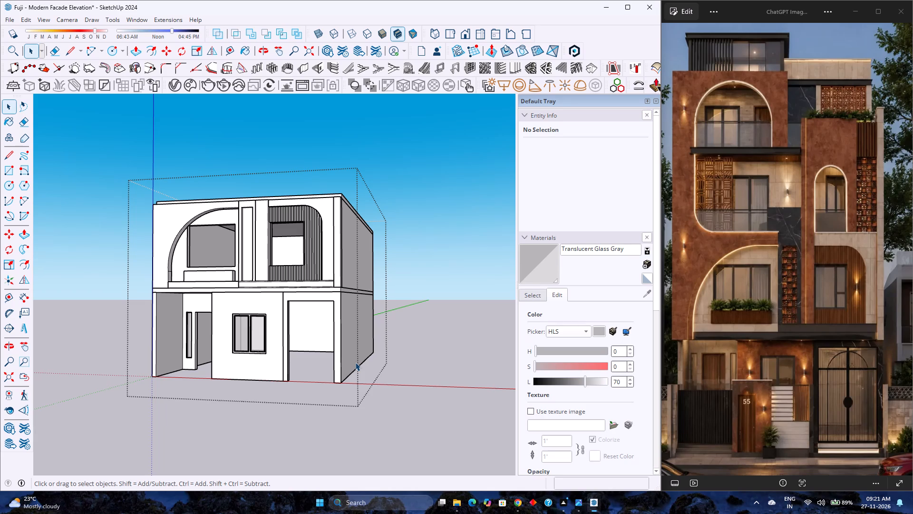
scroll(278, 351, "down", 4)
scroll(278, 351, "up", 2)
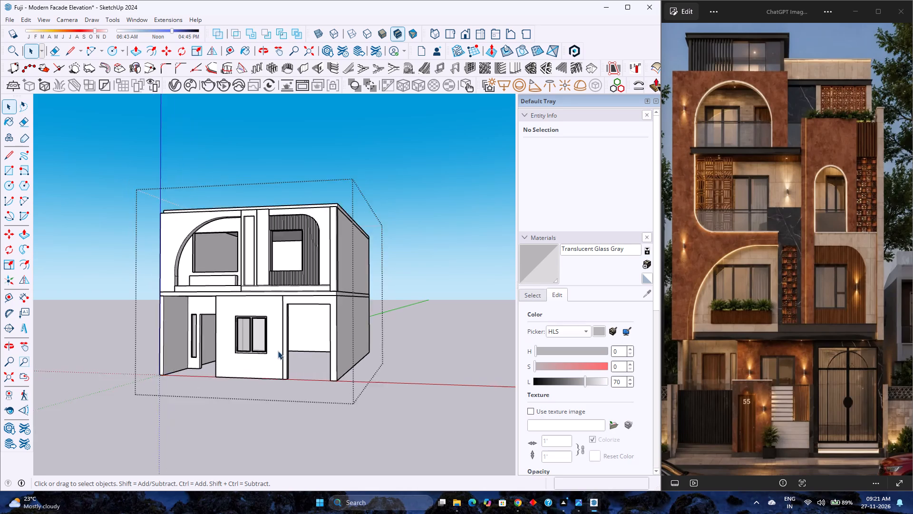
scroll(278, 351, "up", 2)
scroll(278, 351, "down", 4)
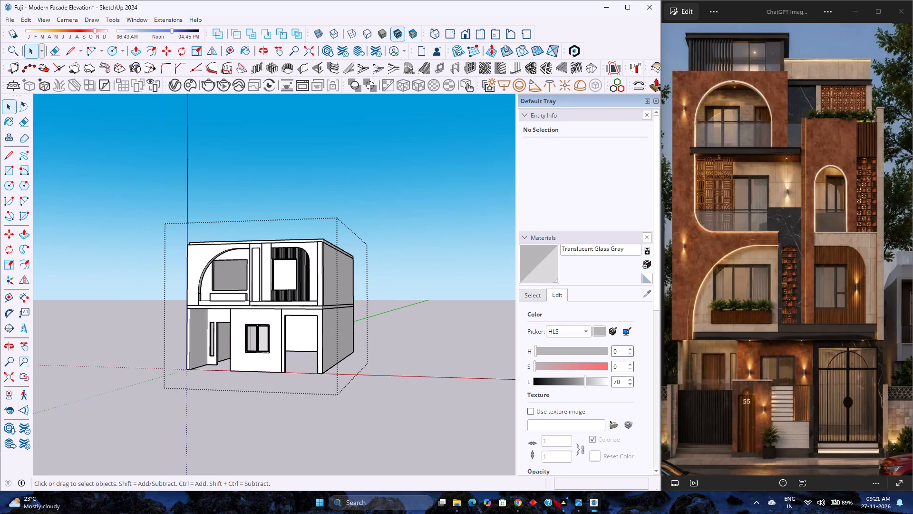
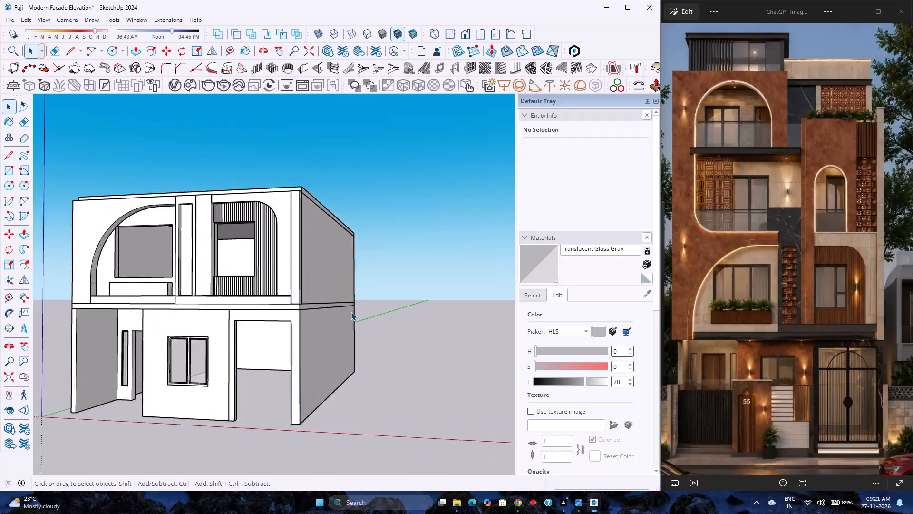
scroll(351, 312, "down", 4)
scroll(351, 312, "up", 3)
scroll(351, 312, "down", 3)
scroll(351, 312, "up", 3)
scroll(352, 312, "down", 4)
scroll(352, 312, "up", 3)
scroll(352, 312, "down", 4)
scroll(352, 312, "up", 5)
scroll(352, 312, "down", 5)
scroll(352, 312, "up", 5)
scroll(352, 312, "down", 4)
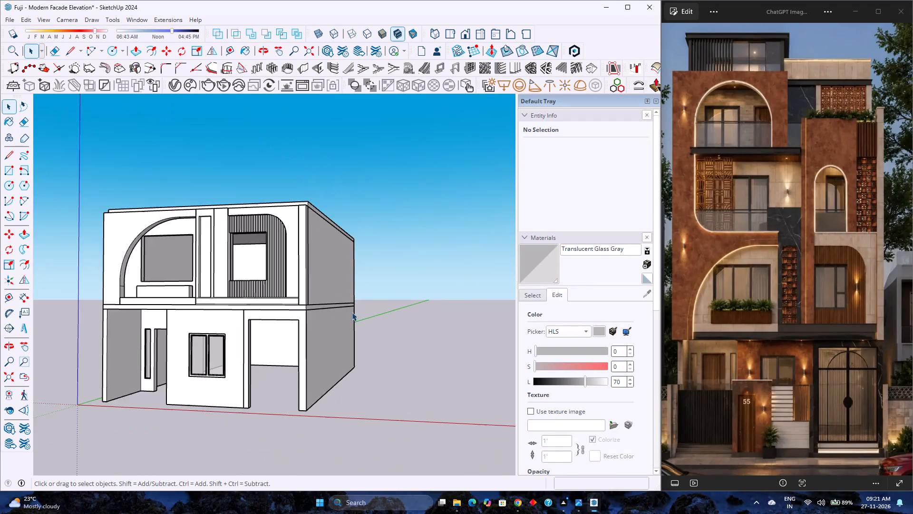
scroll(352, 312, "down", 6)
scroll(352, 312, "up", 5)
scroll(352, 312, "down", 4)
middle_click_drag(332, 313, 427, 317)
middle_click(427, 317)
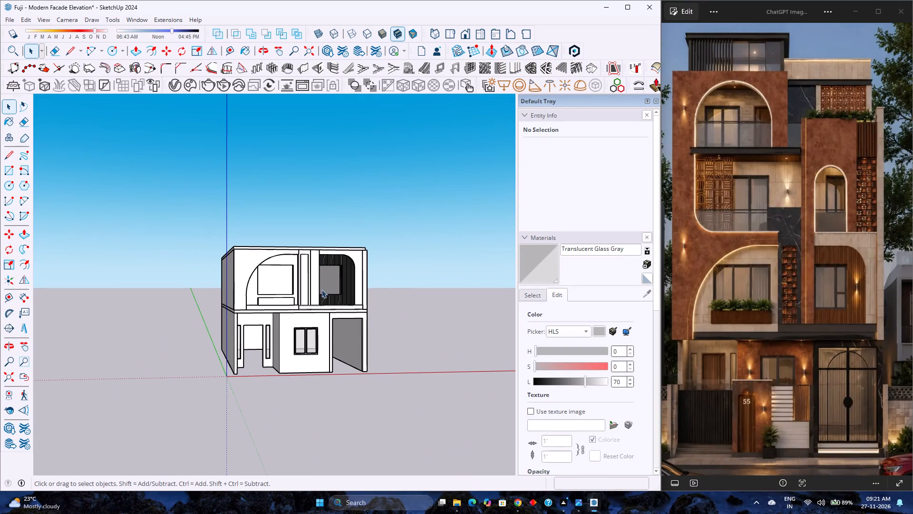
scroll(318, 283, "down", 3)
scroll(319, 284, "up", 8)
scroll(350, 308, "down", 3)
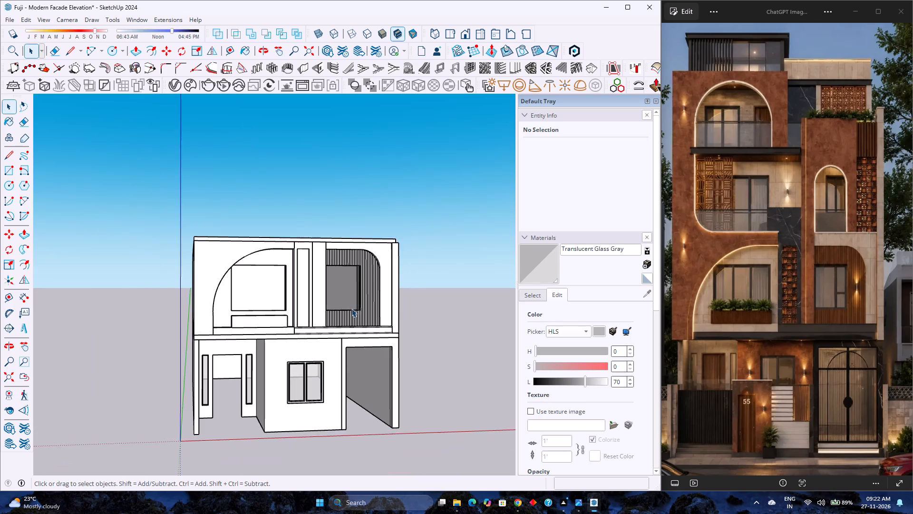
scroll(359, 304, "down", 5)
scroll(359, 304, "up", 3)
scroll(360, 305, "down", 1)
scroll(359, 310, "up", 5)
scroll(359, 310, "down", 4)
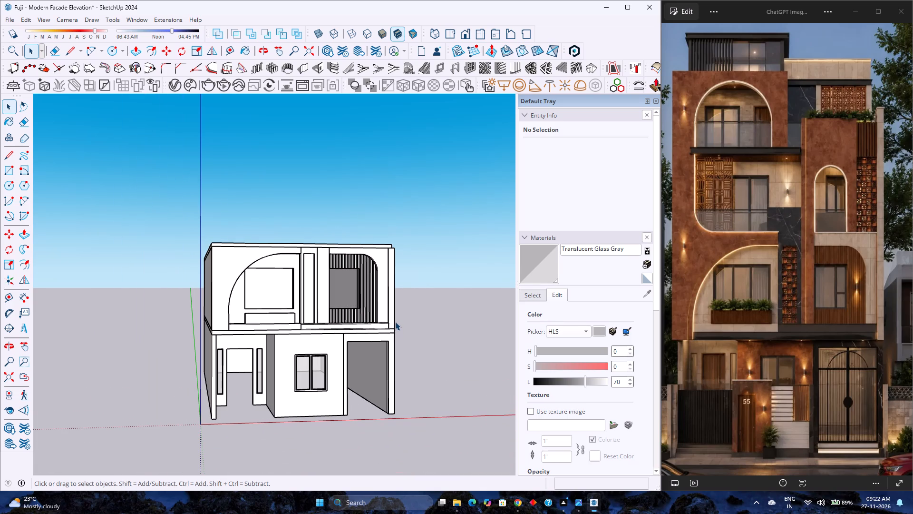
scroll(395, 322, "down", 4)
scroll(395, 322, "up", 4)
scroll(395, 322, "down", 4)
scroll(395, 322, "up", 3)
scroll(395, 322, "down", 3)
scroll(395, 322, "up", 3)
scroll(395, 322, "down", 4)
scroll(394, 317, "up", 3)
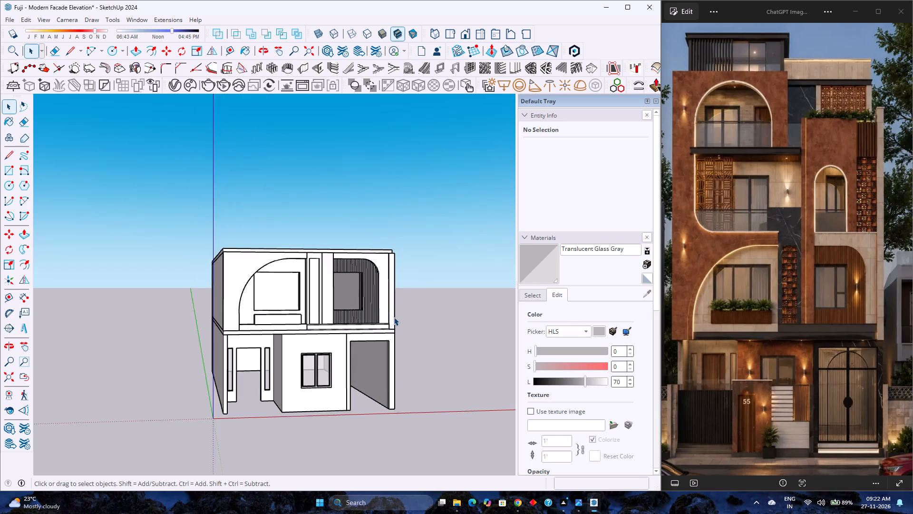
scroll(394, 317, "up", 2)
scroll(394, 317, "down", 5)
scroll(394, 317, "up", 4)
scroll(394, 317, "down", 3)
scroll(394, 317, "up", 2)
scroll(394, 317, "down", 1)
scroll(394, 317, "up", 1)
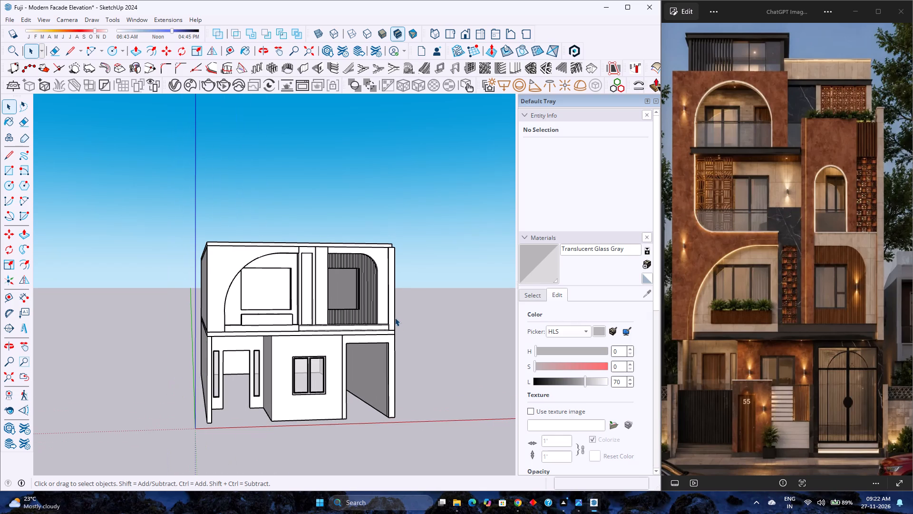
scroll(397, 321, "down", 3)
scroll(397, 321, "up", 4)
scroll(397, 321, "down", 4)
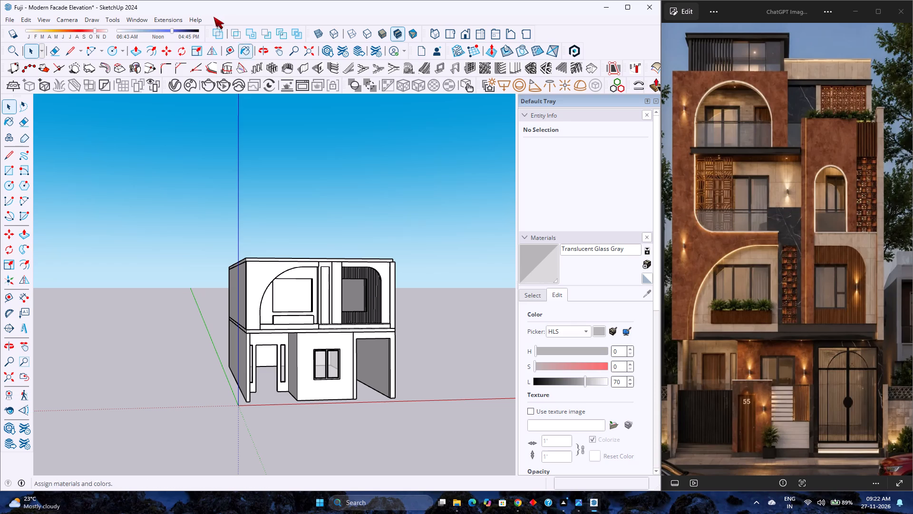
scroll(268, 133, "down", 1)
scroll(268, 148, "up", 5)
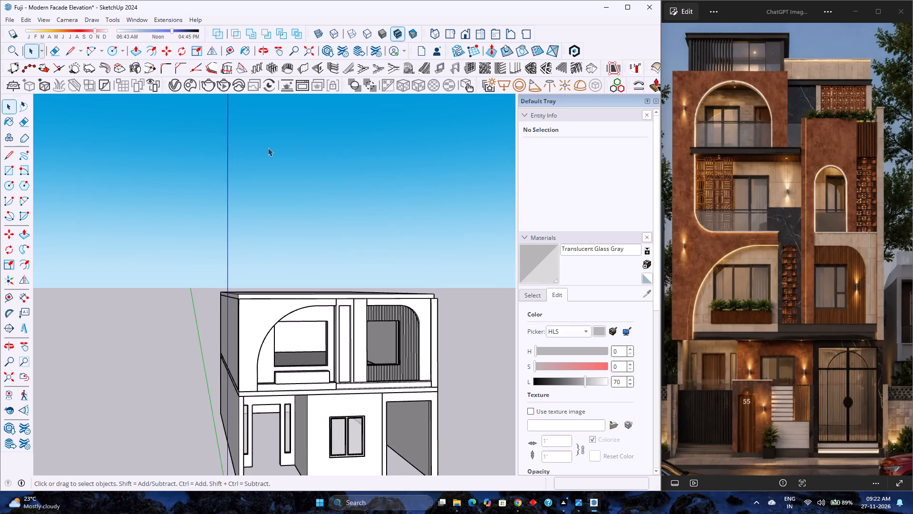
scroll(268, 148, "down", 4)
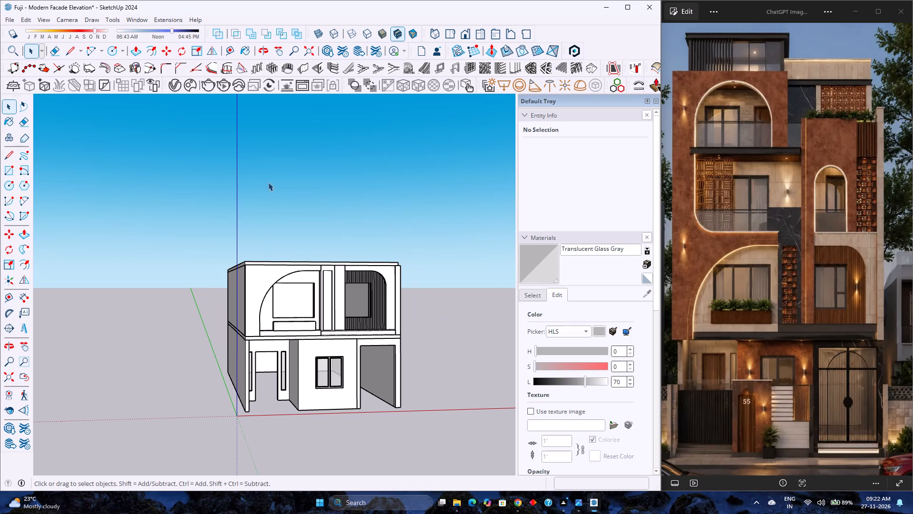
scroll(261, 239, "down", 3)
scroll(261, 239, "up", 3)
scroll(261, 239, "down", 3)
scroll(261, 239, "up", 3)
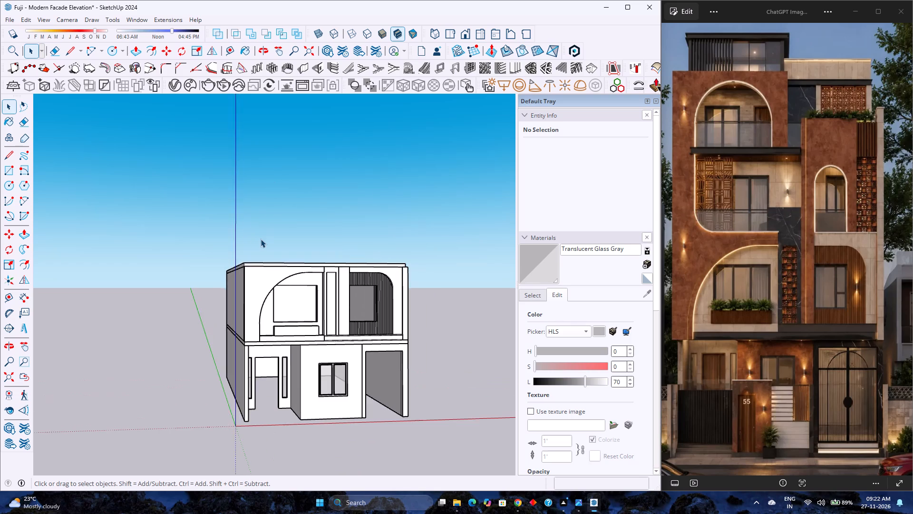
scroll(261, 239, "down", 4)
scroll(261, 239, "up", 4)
Examine the two-storey house from the front, both sides, above and below, checking the louvre panel and window recesses against the reference image.
middle_click_drag(340, 290, 250, 295)
scroll(251, 294, "down", 2)
scroll(251, 291, "up", 5)
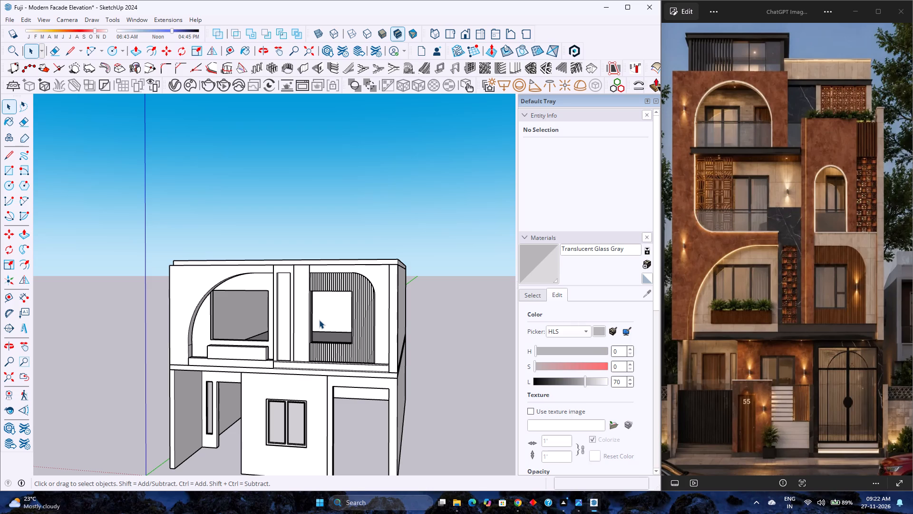
scroll(319, 320, "down", 5)
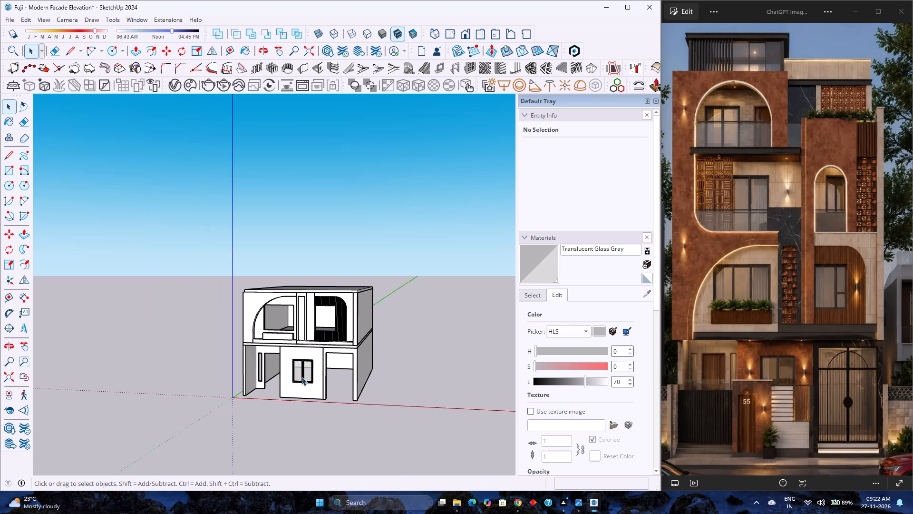
scroll(301, 385, "up", 5)
scroll(301, 385, "down", 5)
scroll(301, 385, "up", 10)
scroll(301, 385, "down", 4)
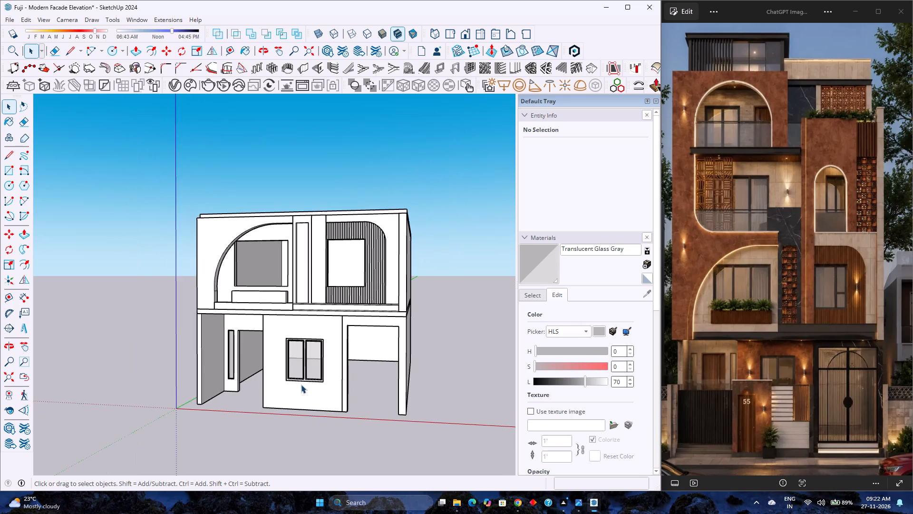
middle_click_drag(301, 385, 305, 385)
middle_click(306, 385)
middle_click_drag(307, 385, 325, 388)
middle_click(325, 388)
scroll(325, 388, "down", 6)
scroll(277, 207, "up", 2)
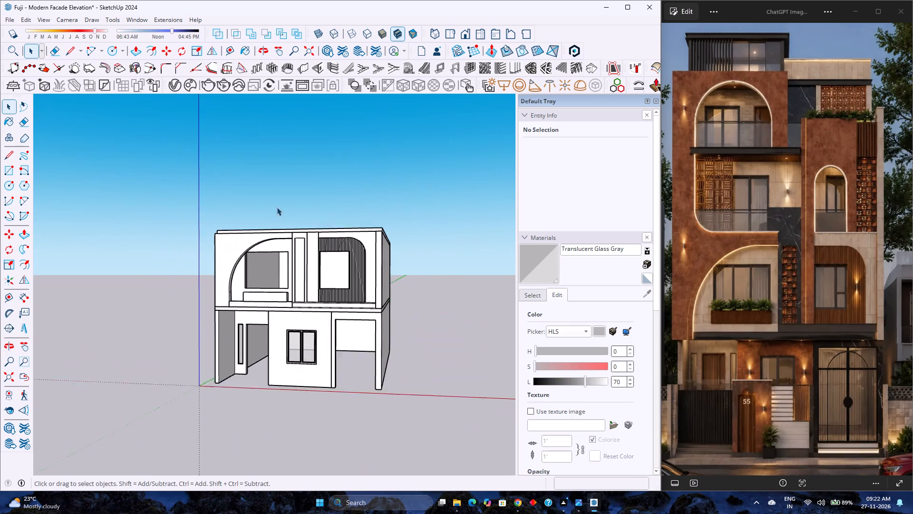
scroll(277, 207, "up", 2)
left_click(7, 375)
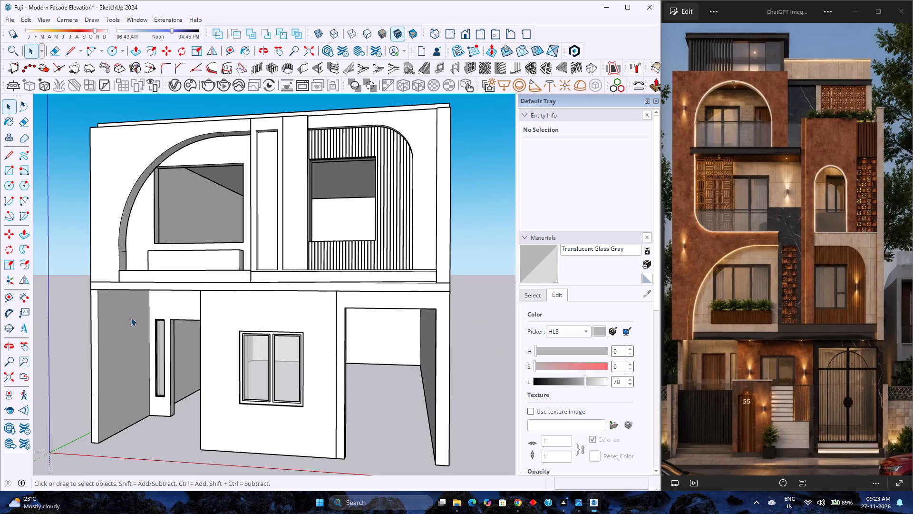
scroll(127, 318, "down", 4)
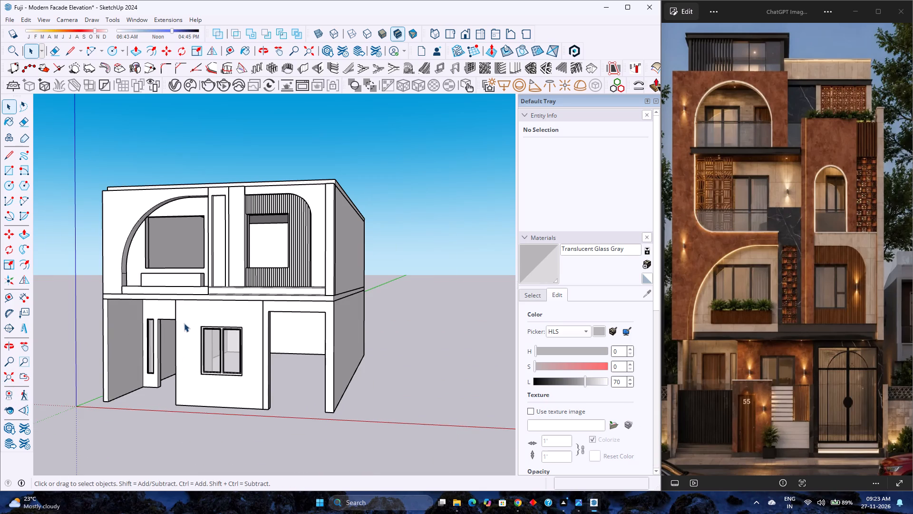
middle_click_drag(185, 323, 399, 329)
middle_click_drag(400, 333, 277, 368)
middle_click(272, 368)
scroll(245, 359, "down", 3)
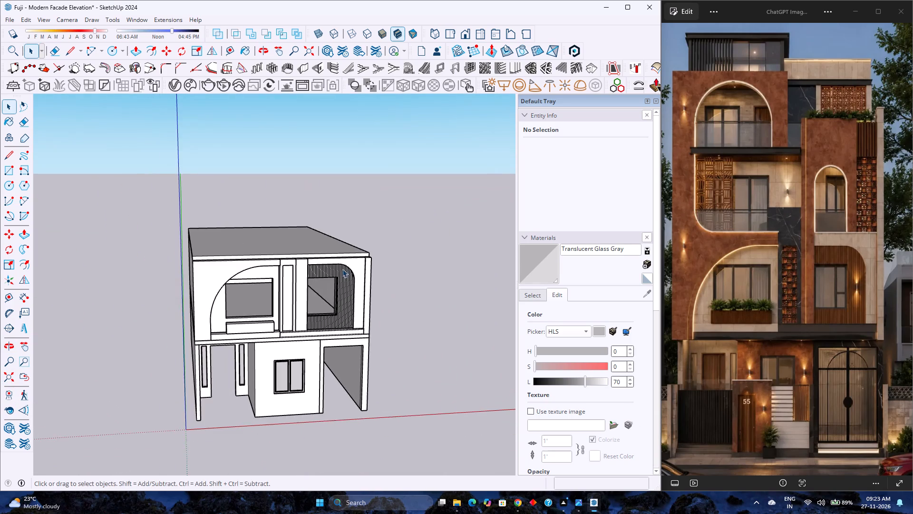
scroll(342, 268, "up", 7)
scroll(341, 268, "down", 4)
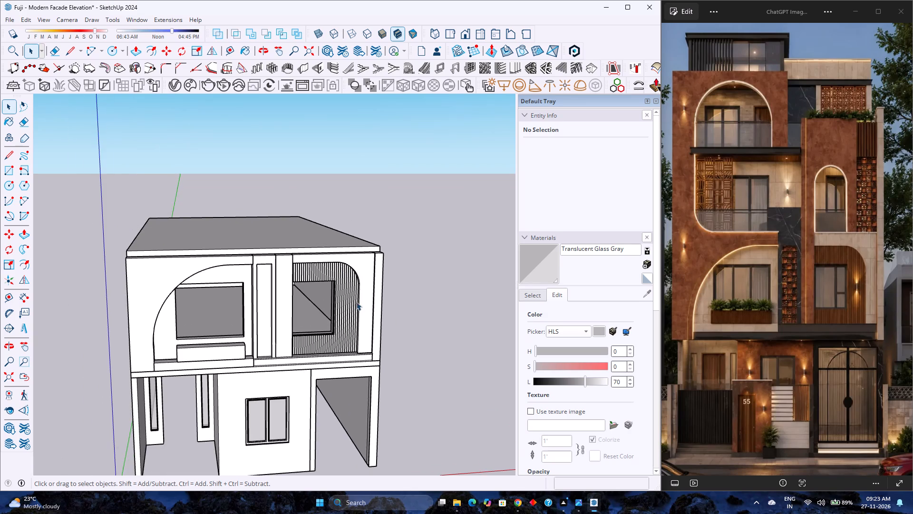
middle_click_drag(356, 302, 205, 298)
middle_click_drag(205, 296, 229, 266)
middle_click_drag(236, 265, 242, 265)
middle_click_drag(248, 263, 333, 260)
middle_click(333, 260)
scroll(330, 267, "up", 3)
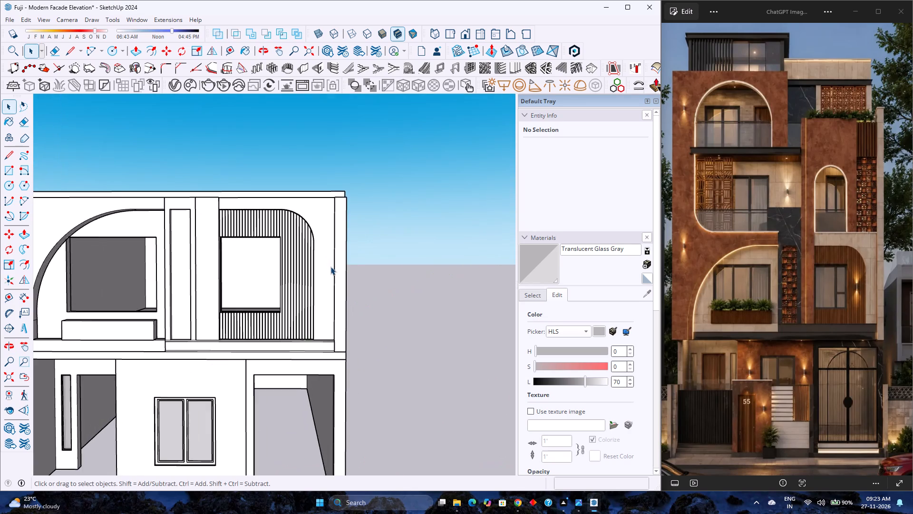
scroll(330, 267, "down", 3)
middle_click_drag(228, 345, 243, 287)
middle_click(243, 287)
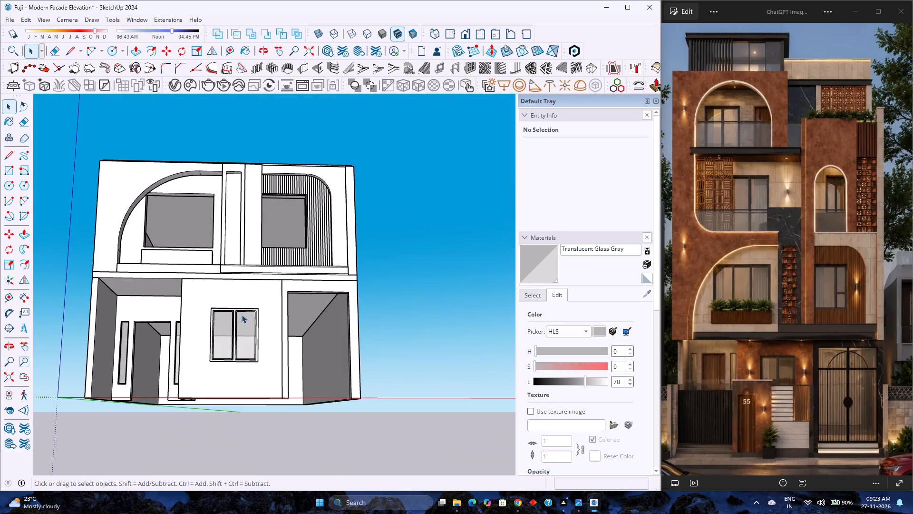
scroll(242, 315, "down", 3)
scroll(242, 315, "up", 3)
scroll(242, 315, "down", 3)
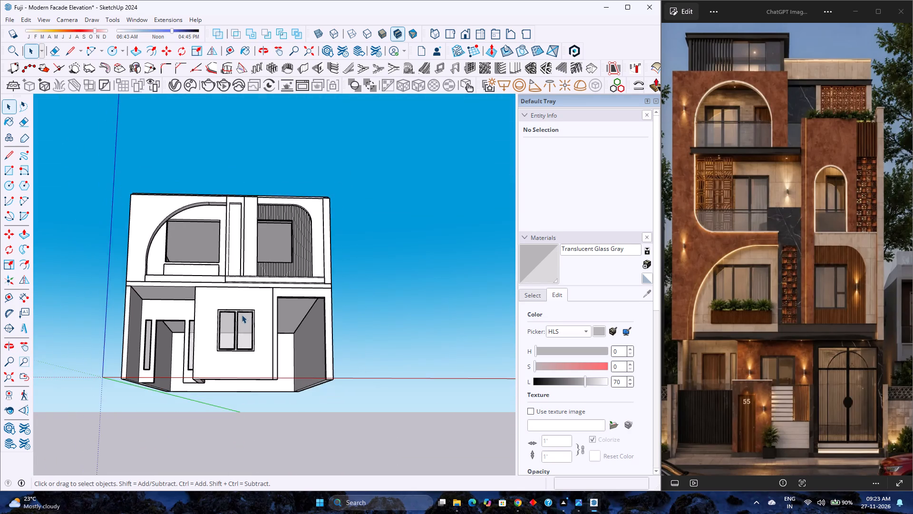
scroll(242, 315, "up", 3)
scroll(242, 315, "down", 6)
middle_click_drag(279, 294, 185, 360)
middle_click(185, 360)
scroll(185, 358, "down", 3)
scroll(206, 270, "up", 3)
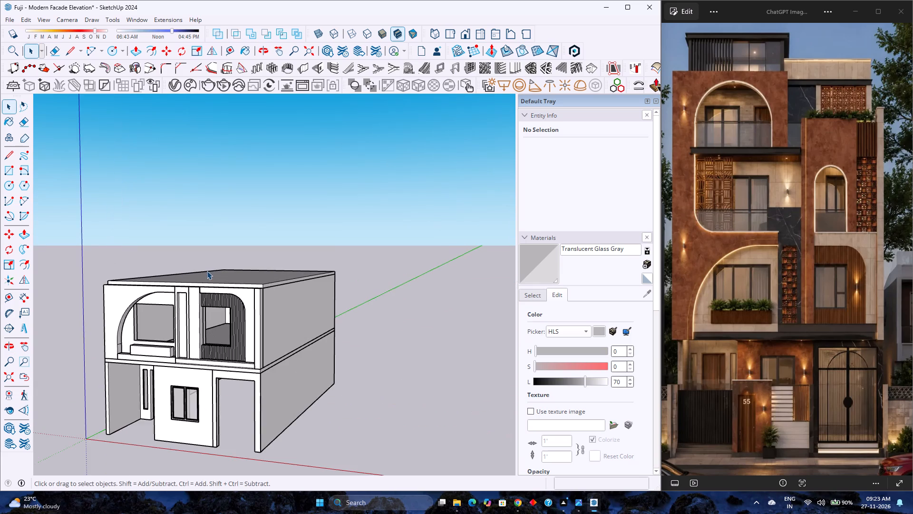
scroll(207, 271, "up", 3)
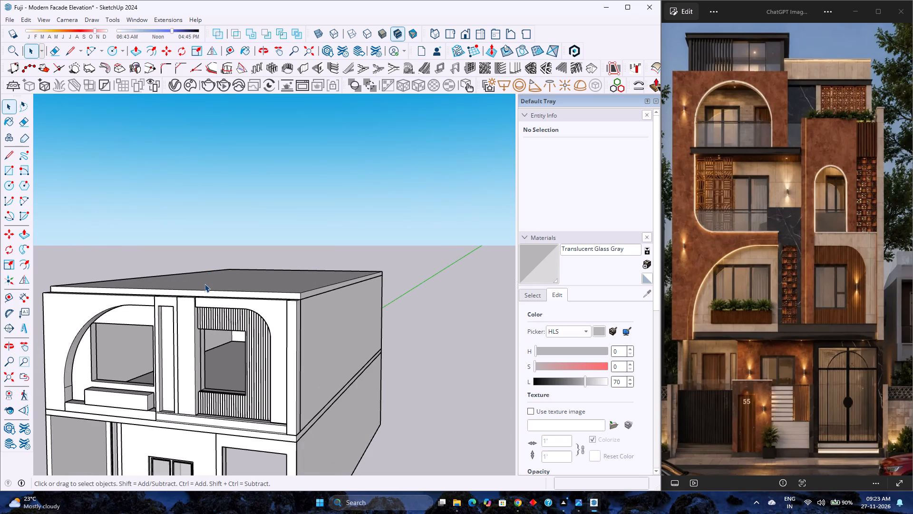
scroll(204, 285, "down", 5)
scroll(204, 285, "up", 5)
scroll(204, 285, "down", 5)
scroll(204, 285, "up", 4)
scroll(204, 285, "down", 4)
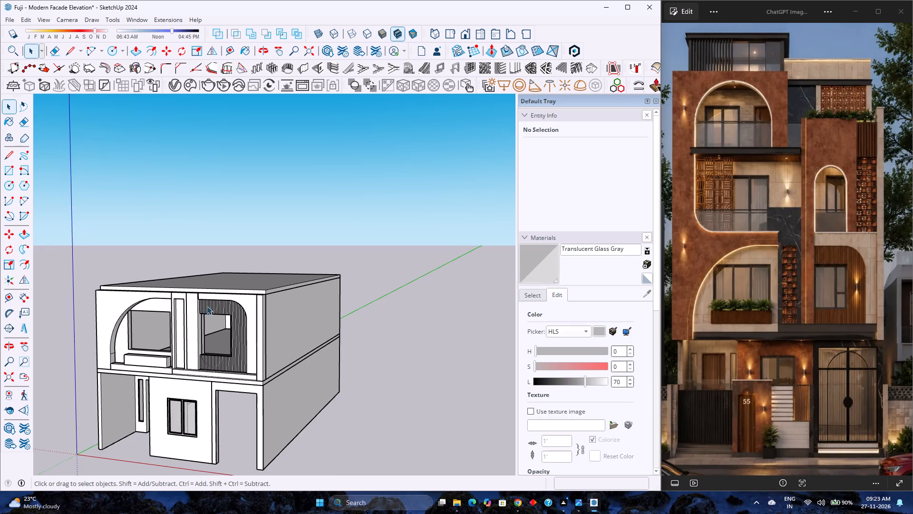
middle_click_drag(231, 292, 427, 191)
middle_click(427, 191)
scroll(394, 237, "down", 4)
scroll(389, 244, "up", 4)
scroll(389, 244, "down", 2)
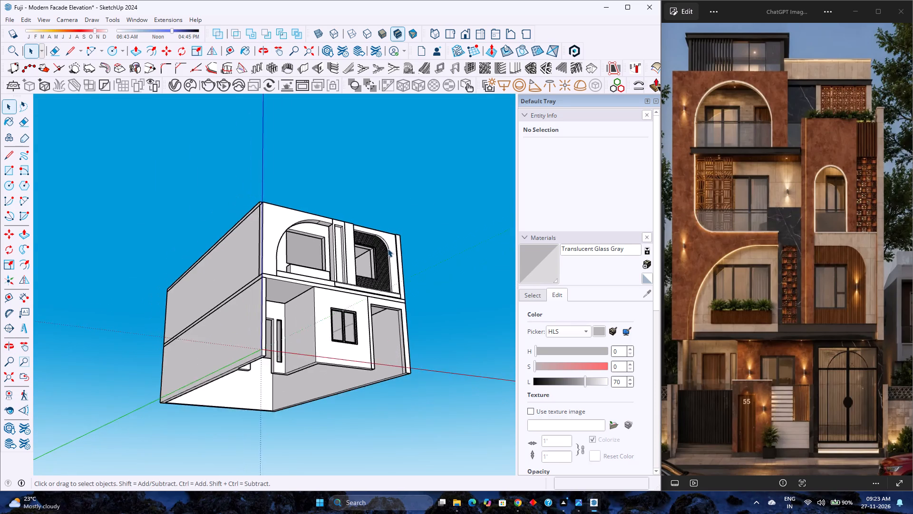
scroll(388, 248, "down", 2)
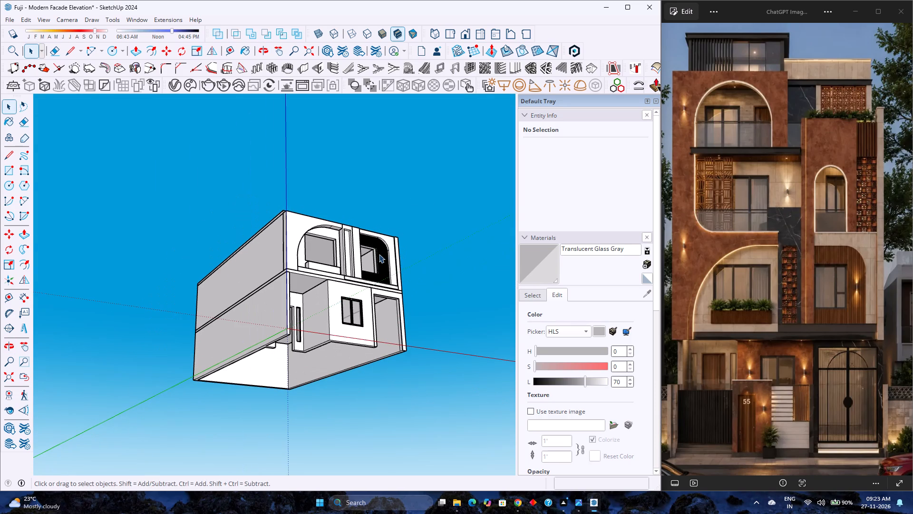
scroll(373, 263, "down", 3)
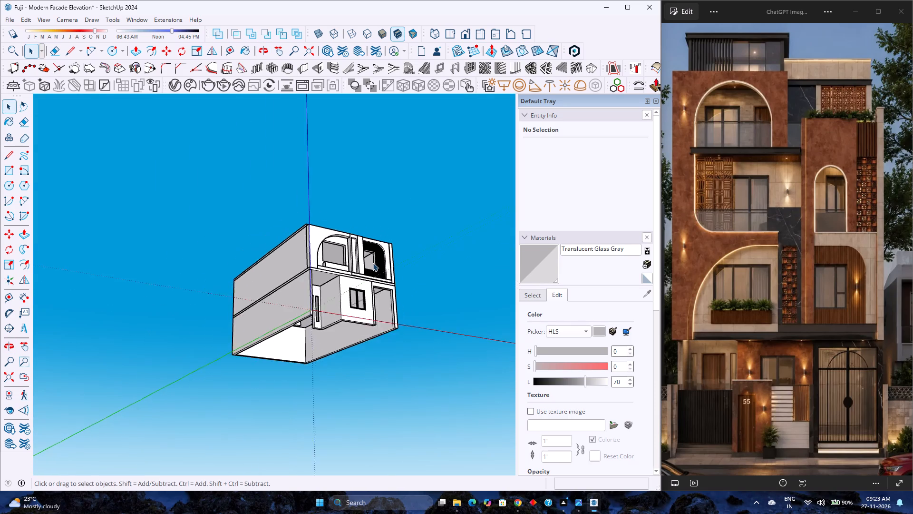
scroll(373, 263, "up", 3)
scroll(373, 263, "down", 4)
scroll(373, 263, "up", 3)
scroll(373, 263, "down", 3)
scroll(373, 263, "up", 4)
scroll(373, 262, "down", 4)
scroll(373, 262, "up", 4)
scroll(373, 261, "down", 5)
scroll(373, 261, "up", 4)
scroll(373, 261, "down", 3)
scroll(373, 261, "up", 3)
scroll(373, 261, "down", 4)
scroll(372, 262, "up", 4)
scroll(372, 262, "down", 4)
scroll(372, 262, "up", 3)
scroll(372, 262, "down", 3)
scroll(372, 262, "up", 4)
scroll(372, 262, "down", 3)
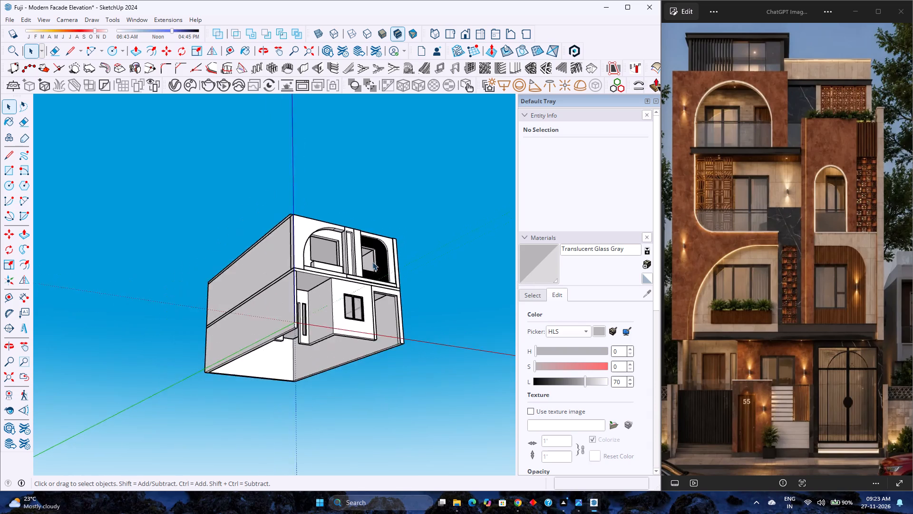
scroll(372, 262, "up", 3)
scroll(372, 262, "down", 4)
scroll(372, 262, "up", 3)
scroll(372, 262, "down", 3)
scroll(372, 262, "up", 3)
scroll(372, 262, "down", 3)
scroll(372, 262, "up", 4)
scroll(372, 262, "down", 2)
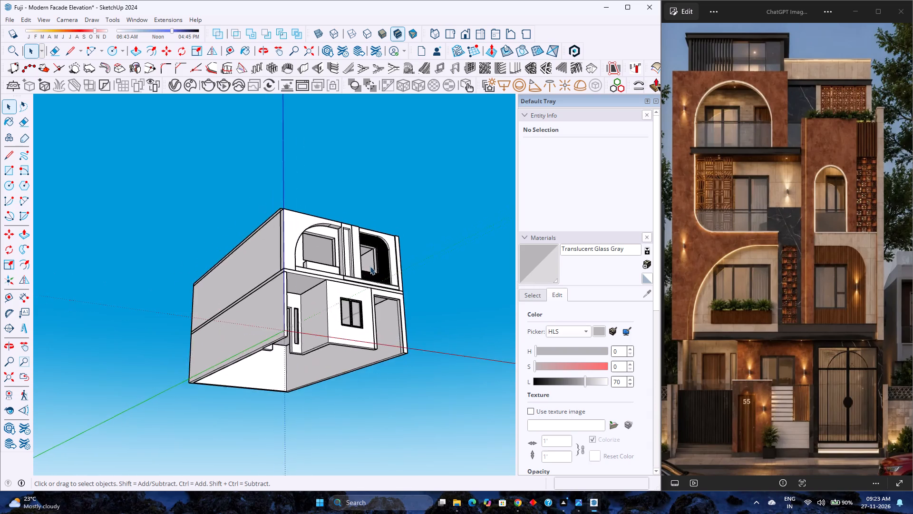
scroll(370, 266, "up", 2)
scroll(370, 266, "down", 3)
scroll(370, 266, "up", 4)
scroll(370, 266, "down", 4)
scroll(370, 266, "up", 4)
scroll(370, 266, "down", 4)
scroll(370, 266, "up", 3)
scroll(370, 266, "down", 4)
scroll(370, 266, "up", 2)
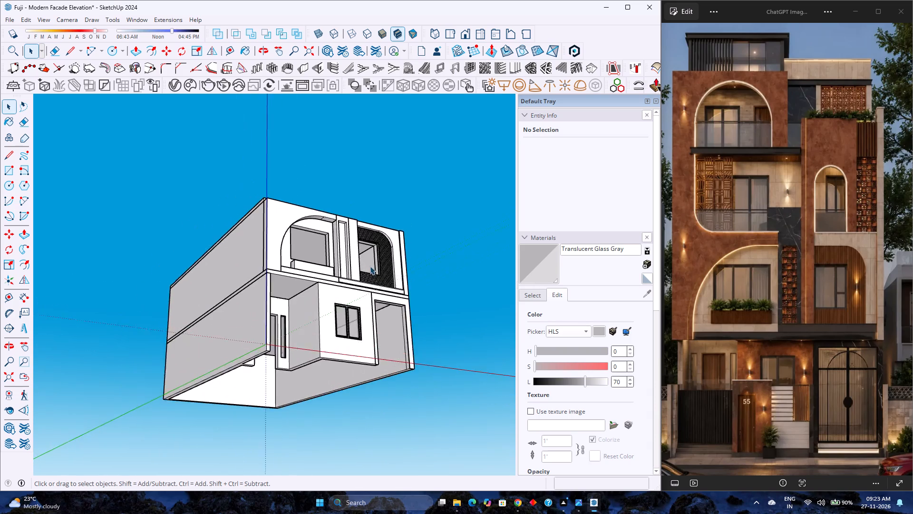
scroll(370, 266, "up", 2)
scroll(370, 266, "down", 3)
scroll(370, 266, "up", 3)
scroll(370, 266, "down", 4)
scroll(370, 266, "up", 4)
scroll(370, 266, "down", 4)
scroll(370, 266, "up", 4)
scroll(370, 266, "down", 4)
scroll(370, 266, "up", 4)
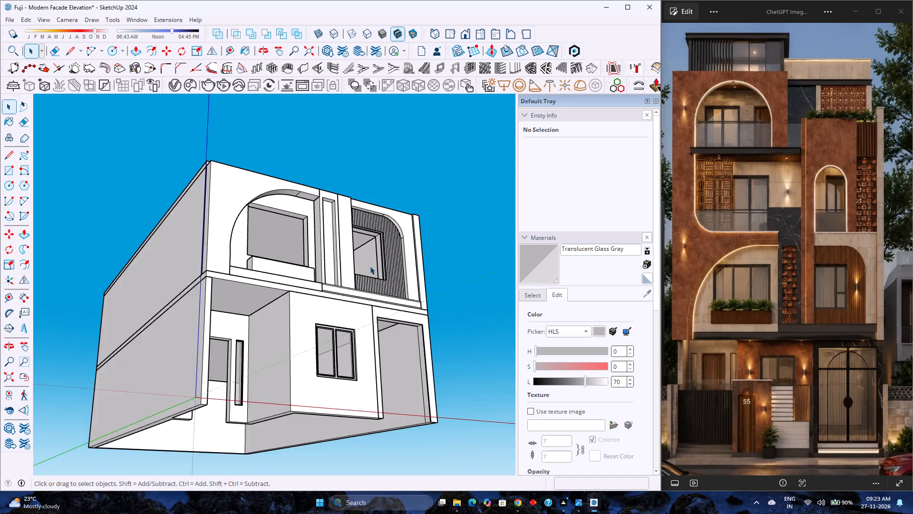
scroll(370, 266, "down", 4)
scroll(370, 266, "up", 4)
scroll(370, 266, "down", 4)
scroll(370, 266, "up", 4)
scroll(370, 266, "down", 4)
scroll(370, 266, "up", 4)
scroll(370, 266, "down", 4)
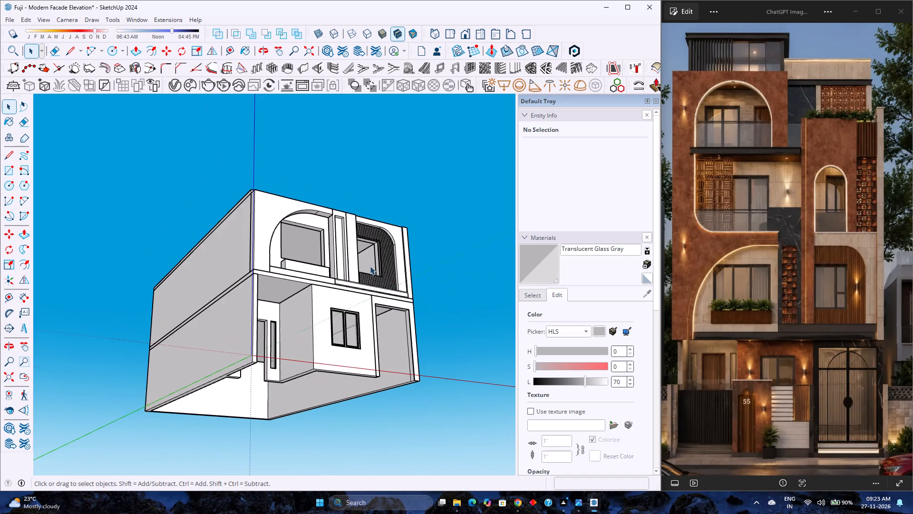
Inside the first-floor louvre panel group, move the louvre slats back against the front corner of the backing frame to close the gap.
scroll(380, 305, "up", 6)
middle_click_drag(383, 275, 352, 369)
middle_click(352, 369)
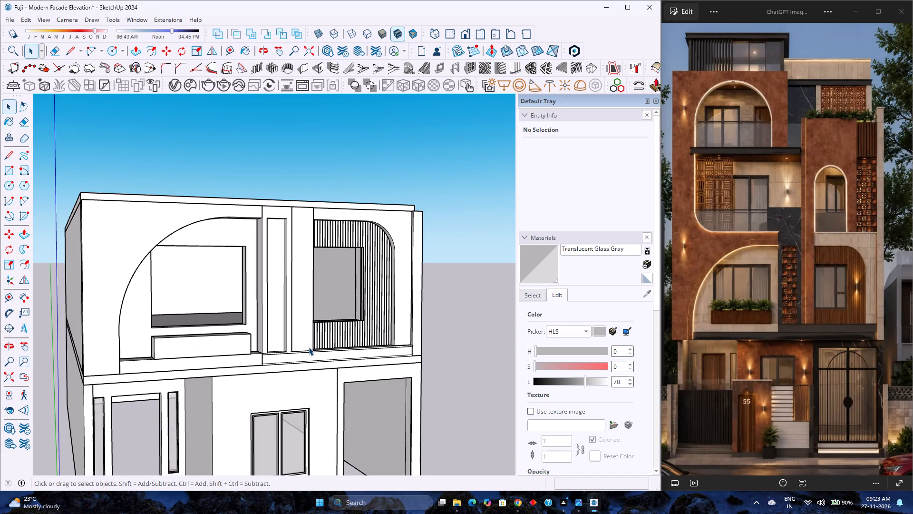
scroll(306, 325, "up", 3)
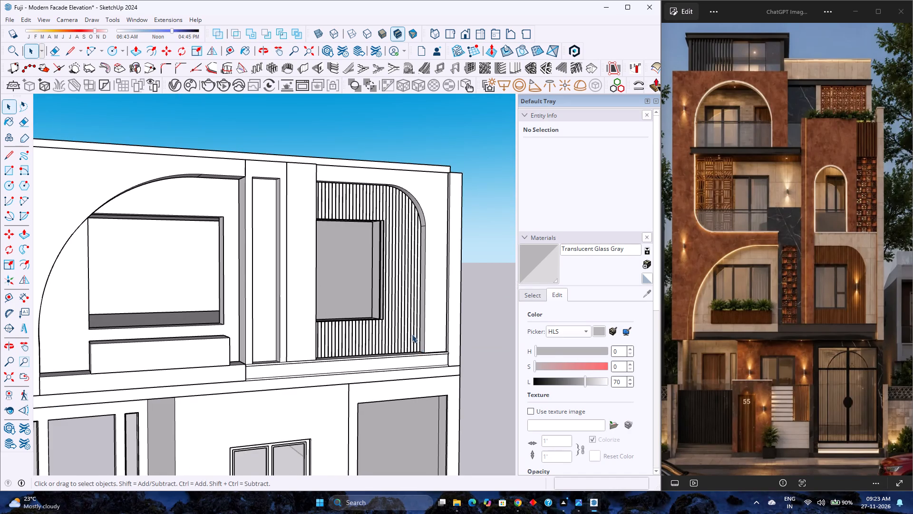
scroll(411, 334, "up", 3)
middle_click_drag(411, 334, 168, 382)
middle_click(169, 382)
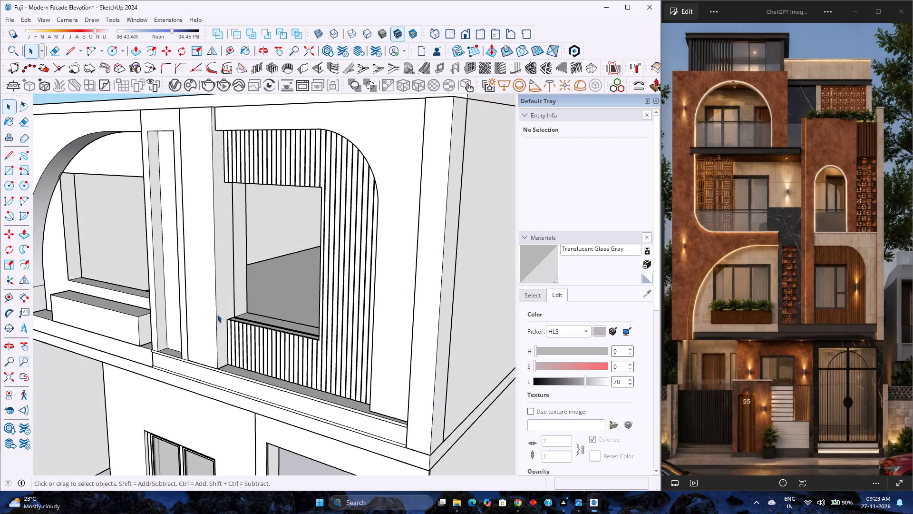
scroll(217, 314, "up", 5)
scroll(256, 332, "up", 8)
middle_click_drag(248, 309, 217, 424)
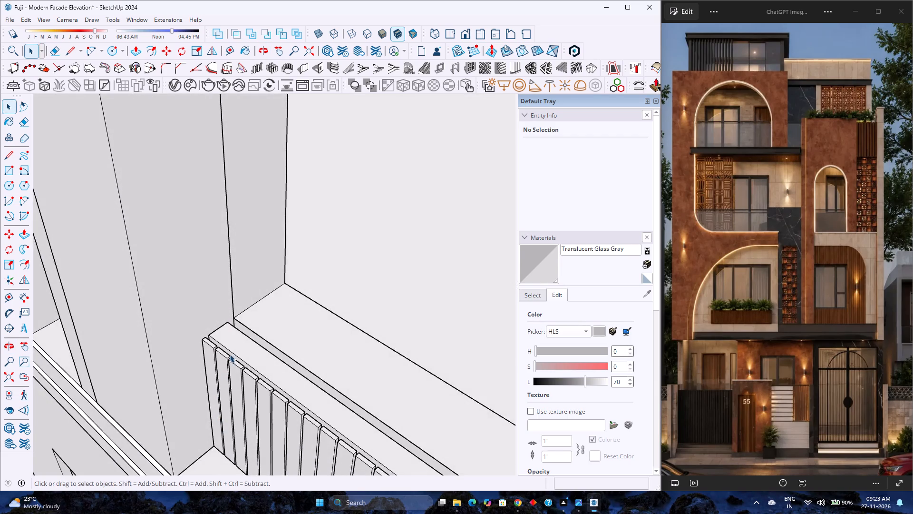
scroll(230, 354, "up", 5)
middle_click_drag(243, 334, 116, 365)
middle_click_drag(115, 364, 102, 344)
double_click(217, 330)
scroll(217, 330, "up", 3)
left_click(217, 330)
double_click(217, 330)
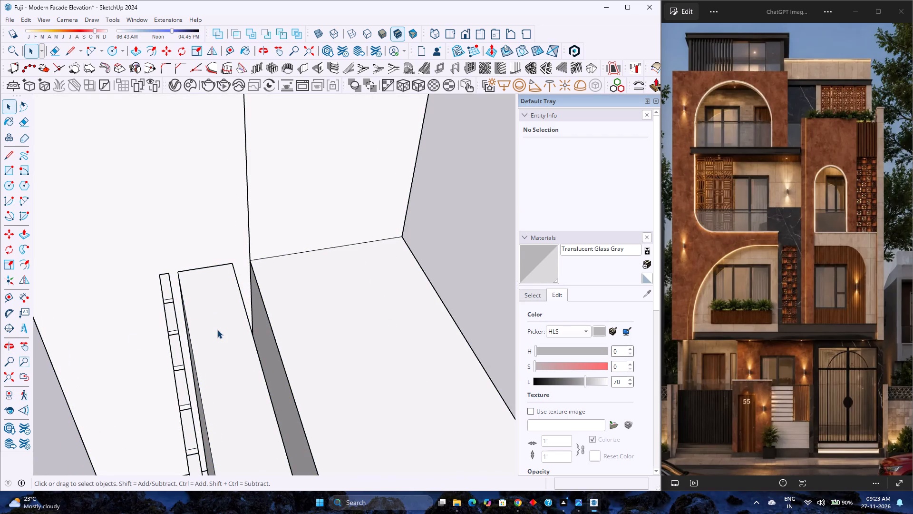
scroll(217, 330, "down", 2)
double_click(217, 330)
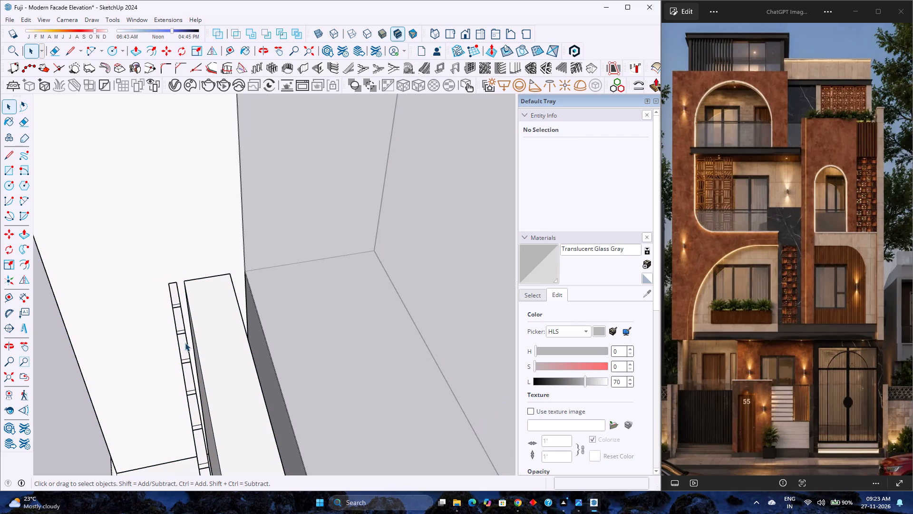
left_click(180, 344)
double_click(183, 341)
left_click(182, 337)
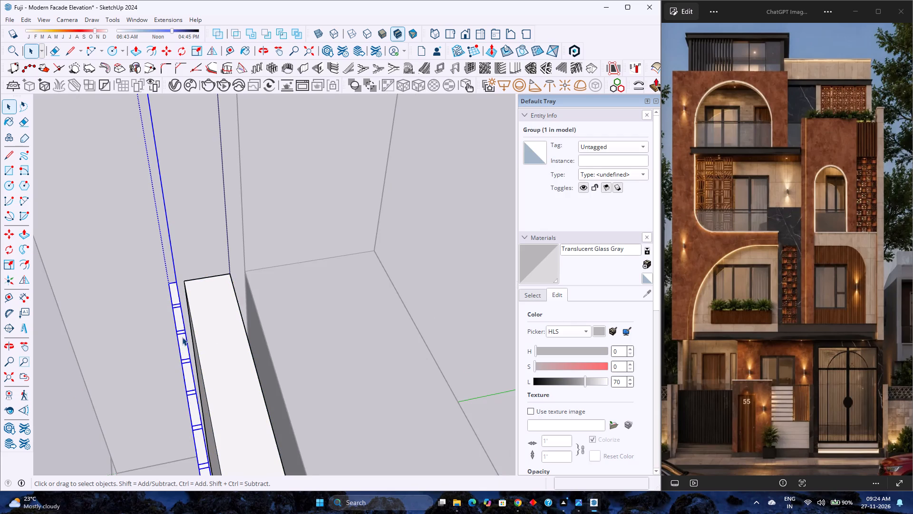
key("m")
scroll(173, 281, "up", 4)
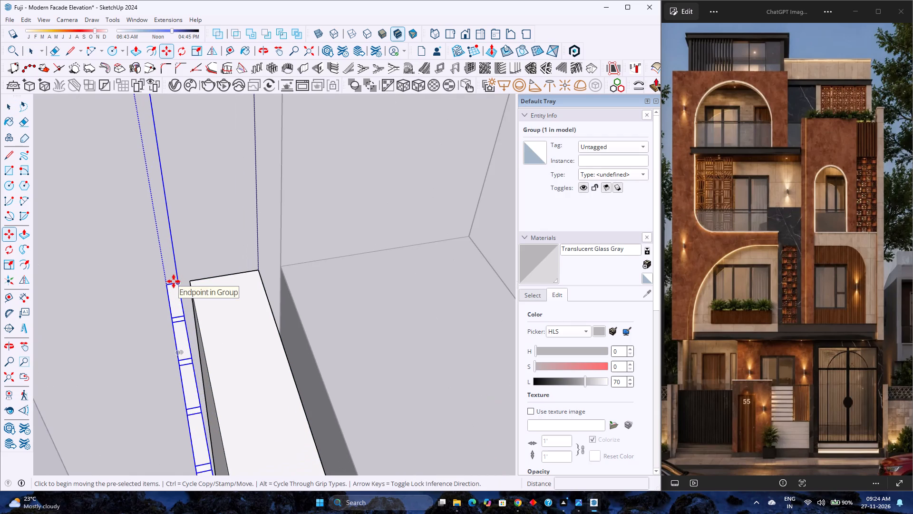
left_click(174, 281)
left_click(192, 282)
key("space")
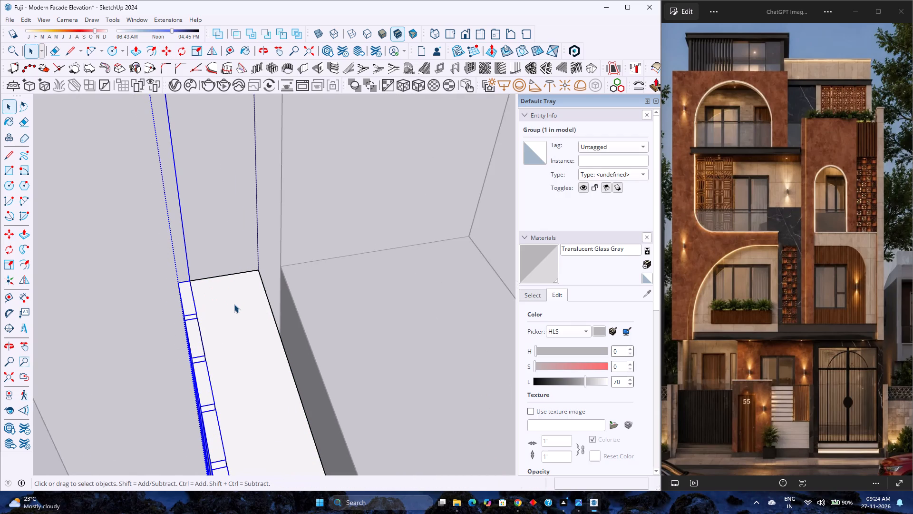
Move the complete louvre panel back from its rear corner to the corner of the right-hand window opening.
key("Escape")
left_click(234, 304)
key("m")
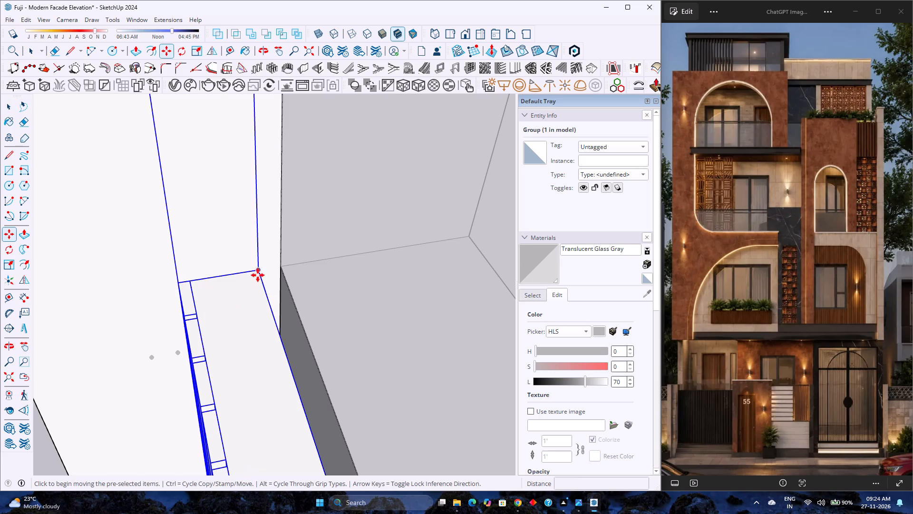
left_click(258, 271)
left_click(280, 267)
scroll(270, 277, "down", 5)
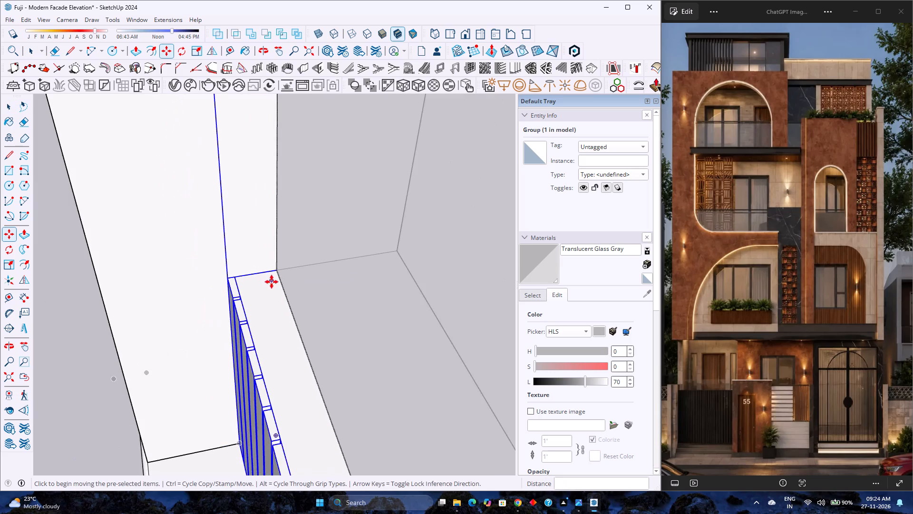
key("space")
scroll(272, 284, "down", 4)
key("Escape")
Examine the repositioned louvre panel and the first-floor facade from close up, from above and from the front.
scroll(272, 284, "down", 5)
middle_click_drag(218, 318, 367, 300)
scroll(238, 302, "down", 2)
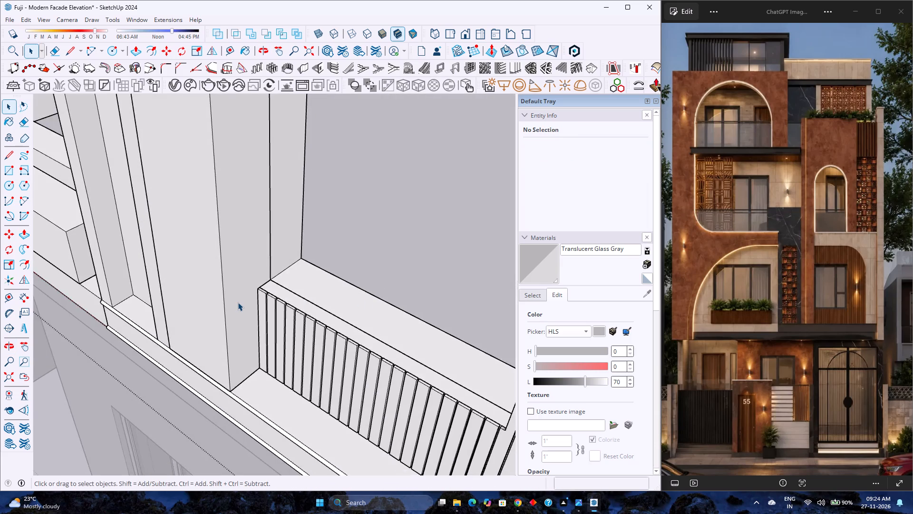
scroll(238, 302, "down", 9)
middle_click_drag(350, 342, 323, 333, "shift")
middle_click_drag(326, 331, 492, 286)
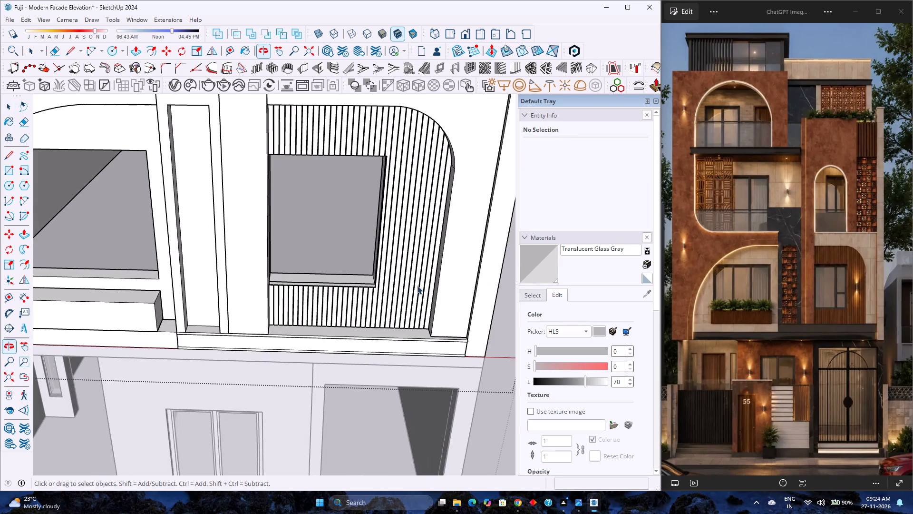
scroll(417, 286, "down", 4)
middle_click_drag(417, 287, 480, 426)
middle_click(479, 426)
middle_click_drag(476, 425, 466, 421)
scroll(392, 310, "up", 2, "shift")
middle_click_drag(393, 295, 361, 351, "shift")
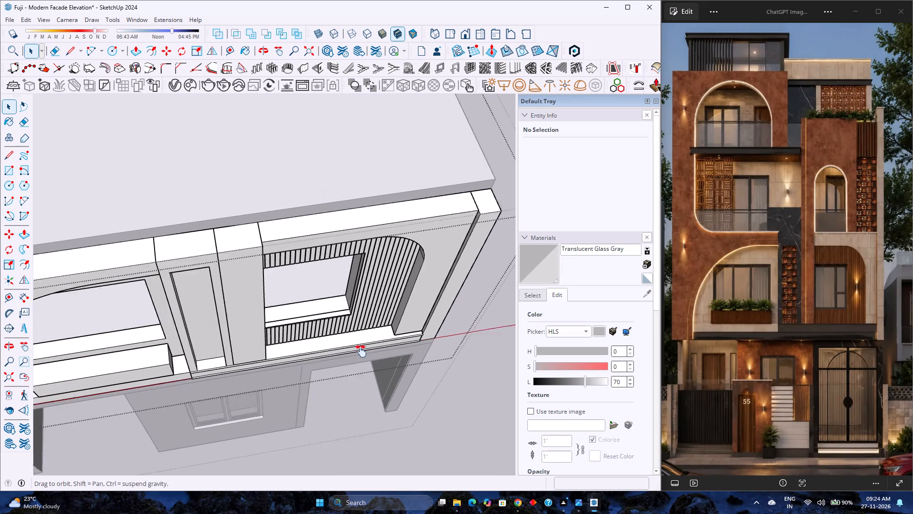
middle_click_drag(361, 351, 360, 354, "shift")
middle_click_drag(361, 365, 309, 282)
middle_click(309, 282)
scroll(323, 306, "down", 4)
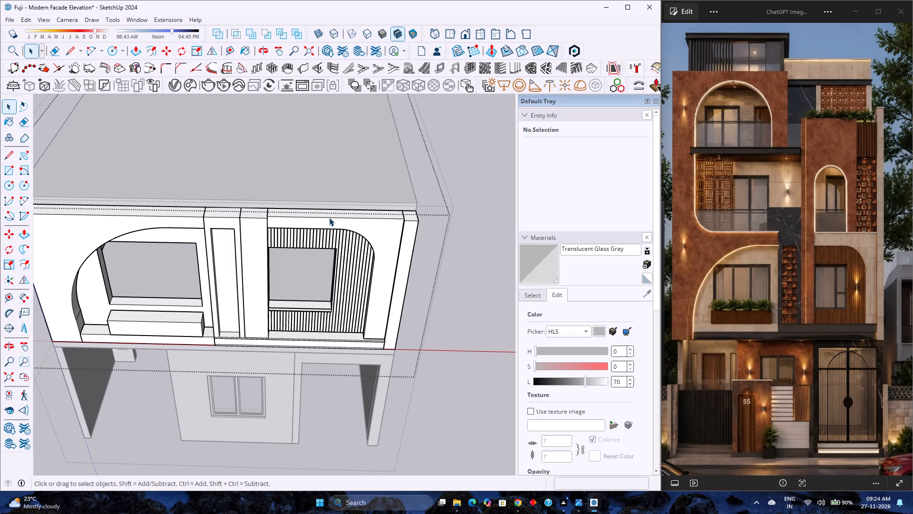
scroll(272, 238, "down", 8)
scroll(272, 240, "up", 5)
scroll(272, 241, "down", 5)
scroll(272, 241, "up", 5)
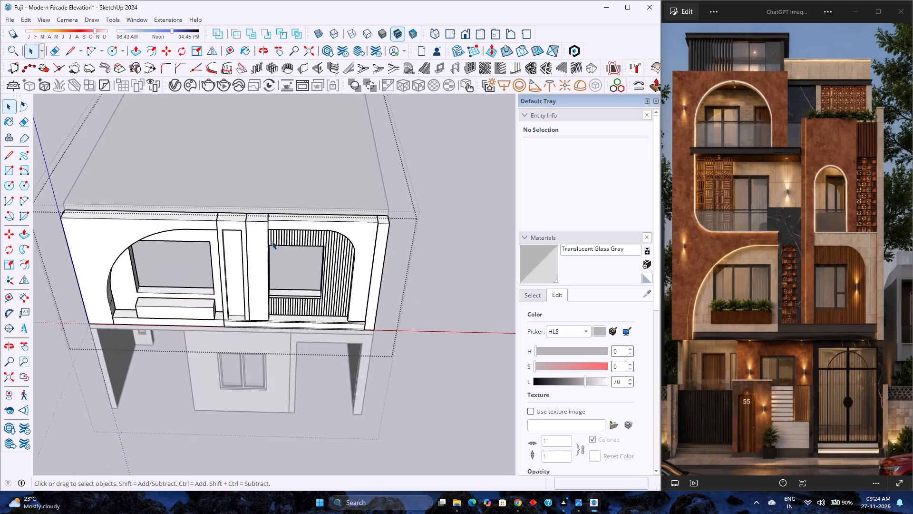
scroll(270, 244, "down", 4)
scroll(267, 249, "up", 1)
scroll(258, 249, "down", 2)
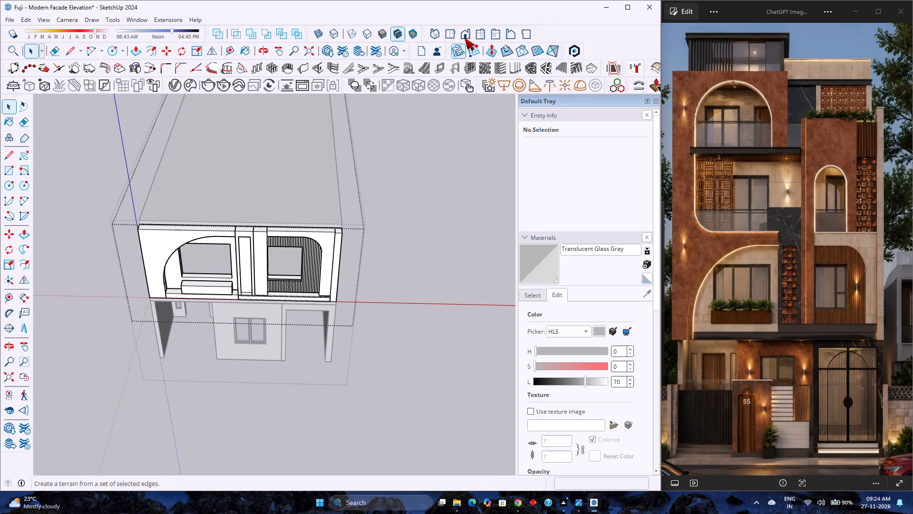
Check the whole house in the standard front view and exit the open first-floor group.
left_click(472, 34)
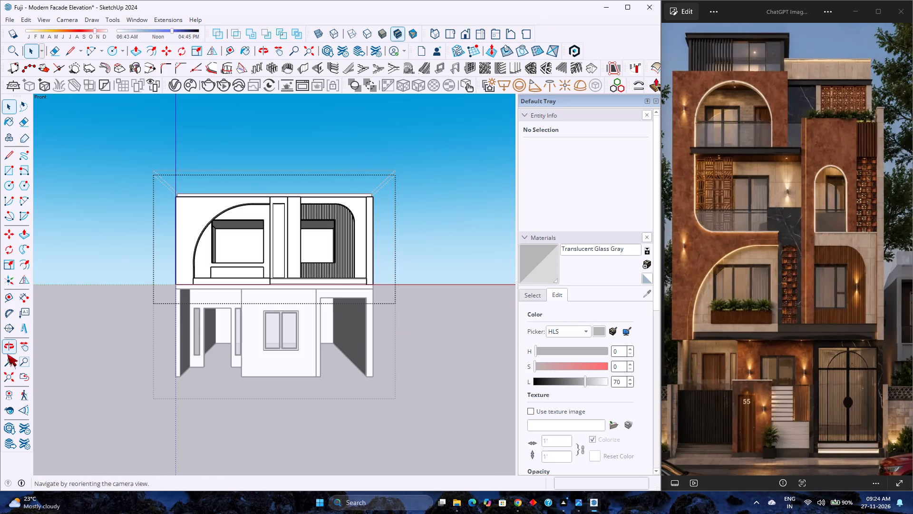
left_click(12, 376)
scroll(278, 297, "down", 2)
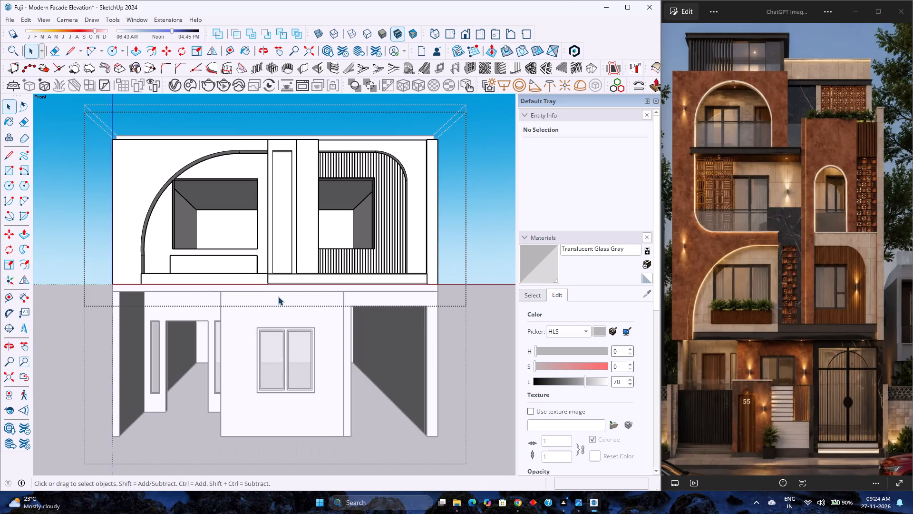
scroll(278, 297, "up", 2)
scroll(278, 297, "down", 2)
scroll(278, 297, "up", 3)
scroll(278, 297, "down", 4)
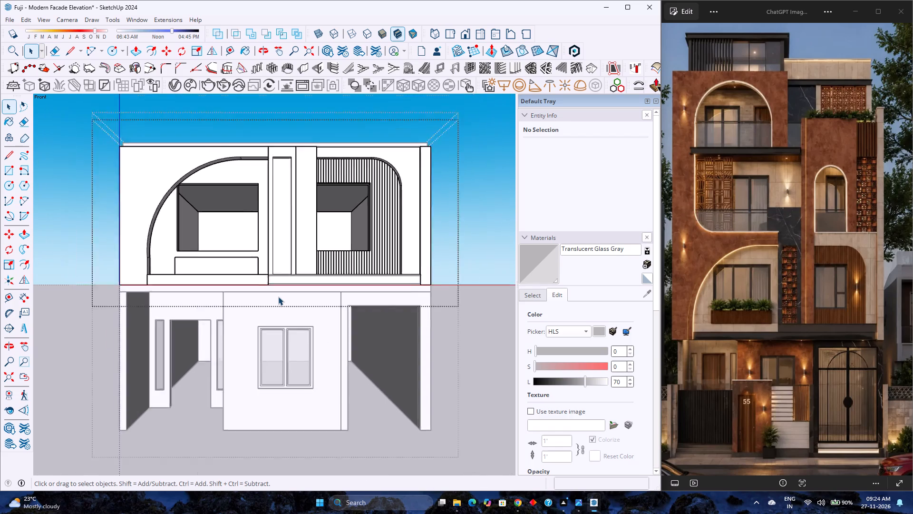
scroll(278, 297, "up", 3)
scroll(278, 297, "down", 3)
scroll(278, 297, "up", 3)
scroll(291, 280, "down", 5)
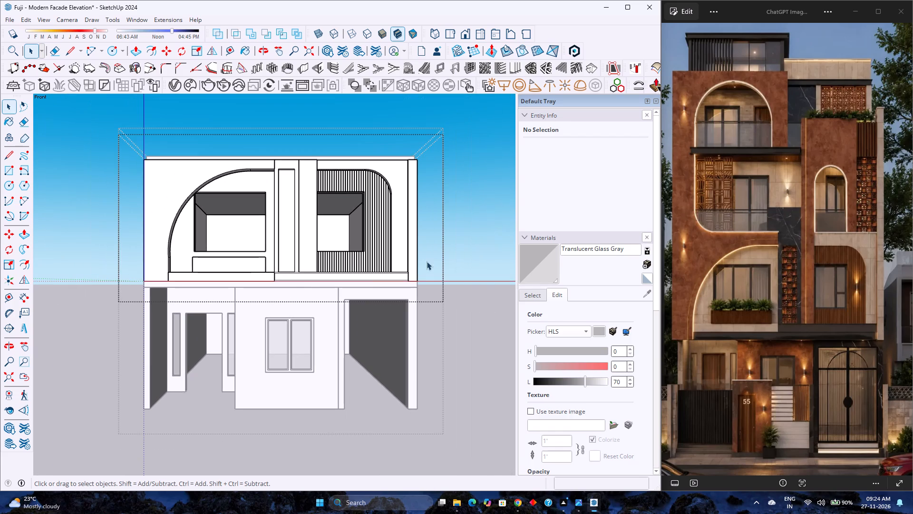
left_click(477, 256)
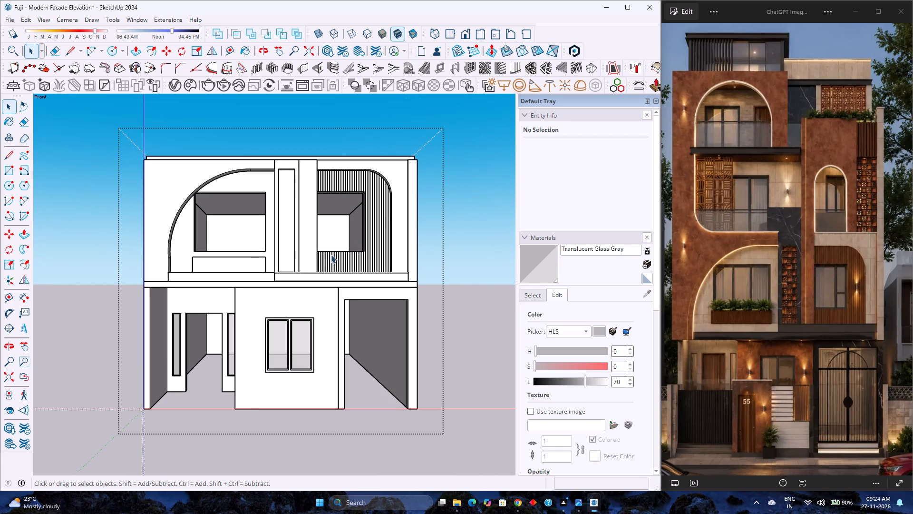
Raise the top face of the arched wall frame around the louvred first-floor window by 6" with Push/Pull, and close its group.
middle_click_drag(383, 235, 382, 257)
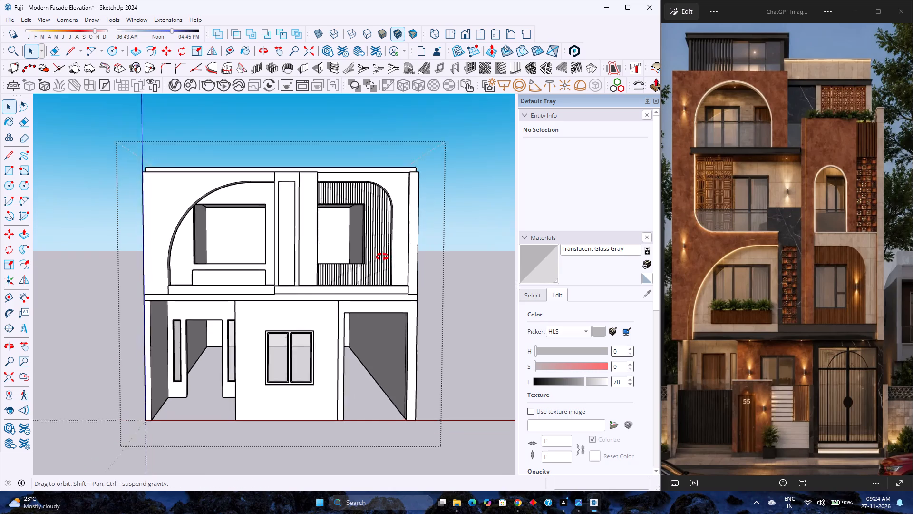
middle_click_drag(382, 257, 351, 366)
middle_click(351, 366)
scroll(258, 304, "up", 3)
double_click(321, 305)
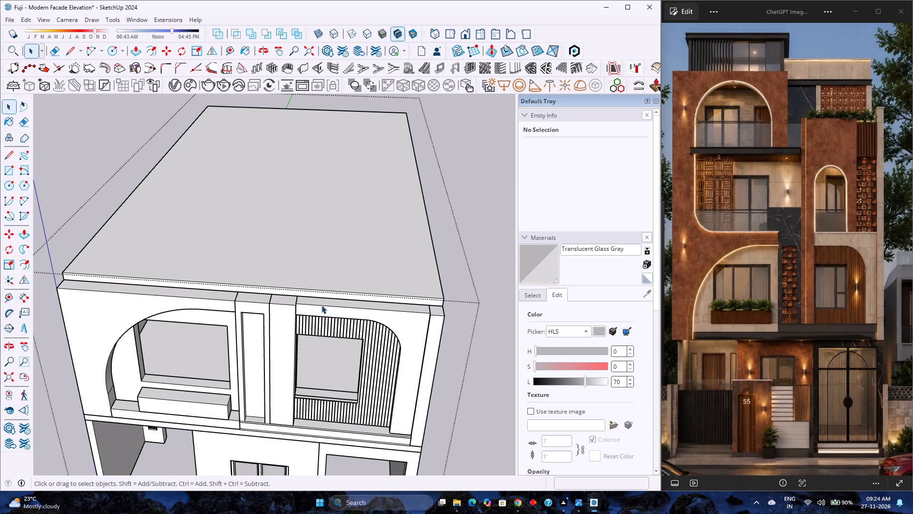
scroll(321, 305, "up", 2)
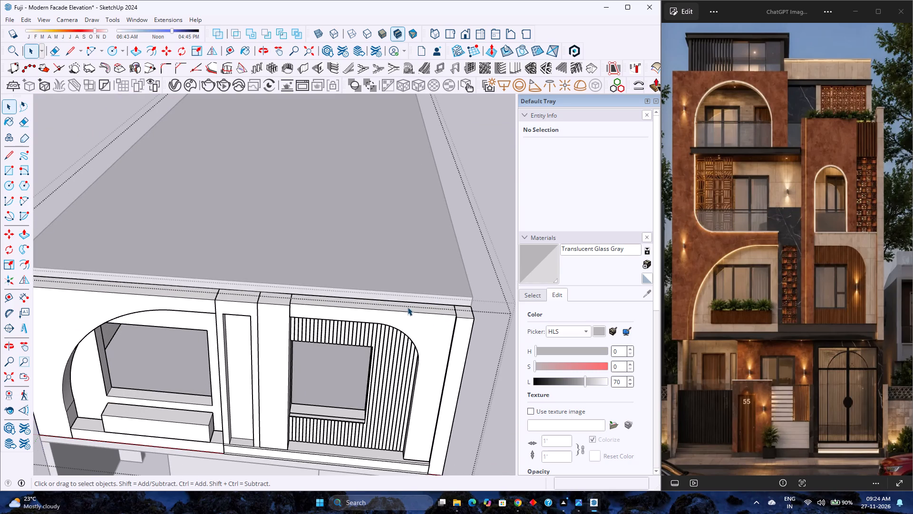
left_click(407, 305)
left_click(407, 305)
left_click(407, 305)
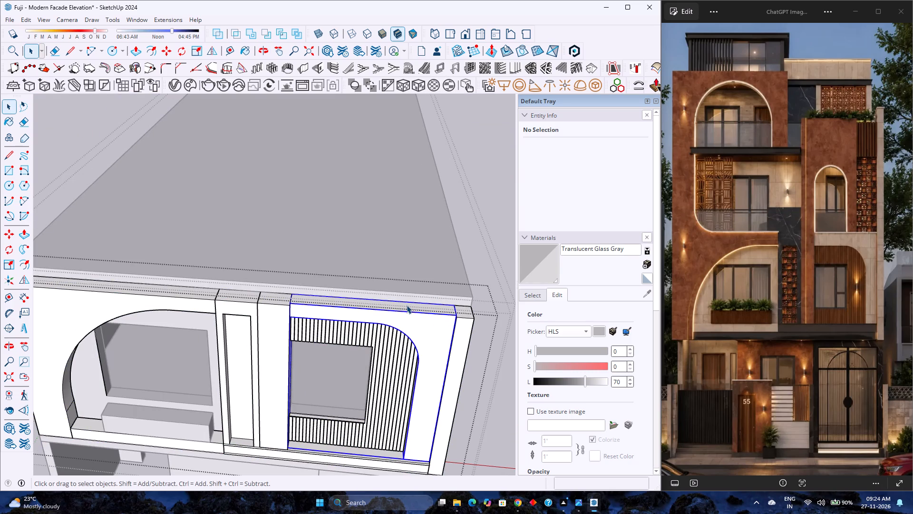
double_click(407, 305)
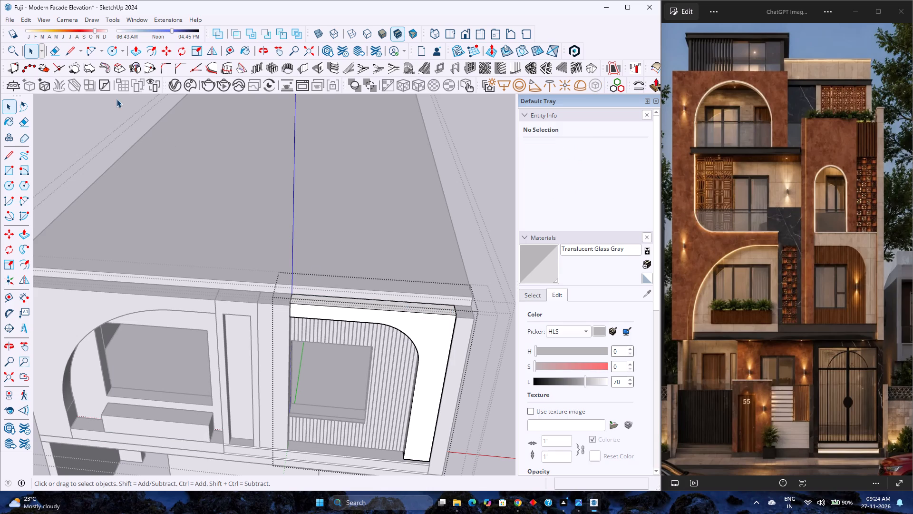
left_click(133, 51)
left_click(374, 306)
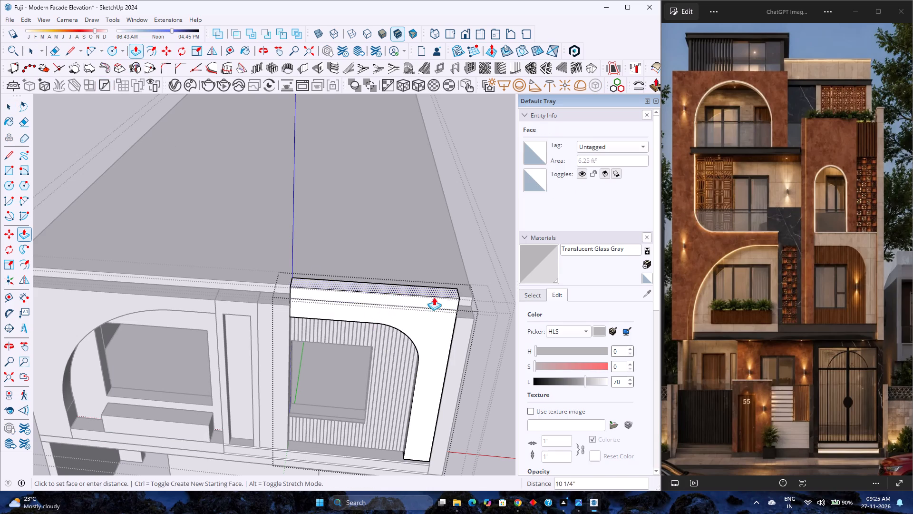
left_click(467, 297)
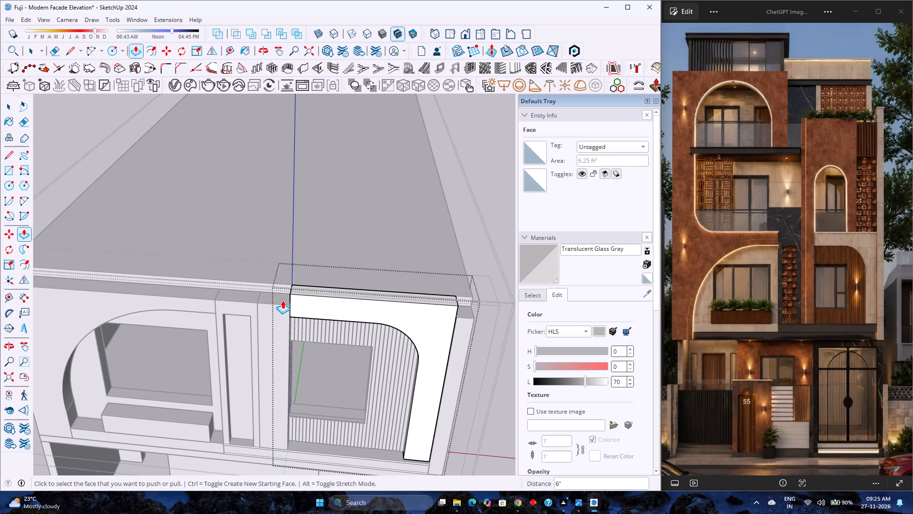
key("space")
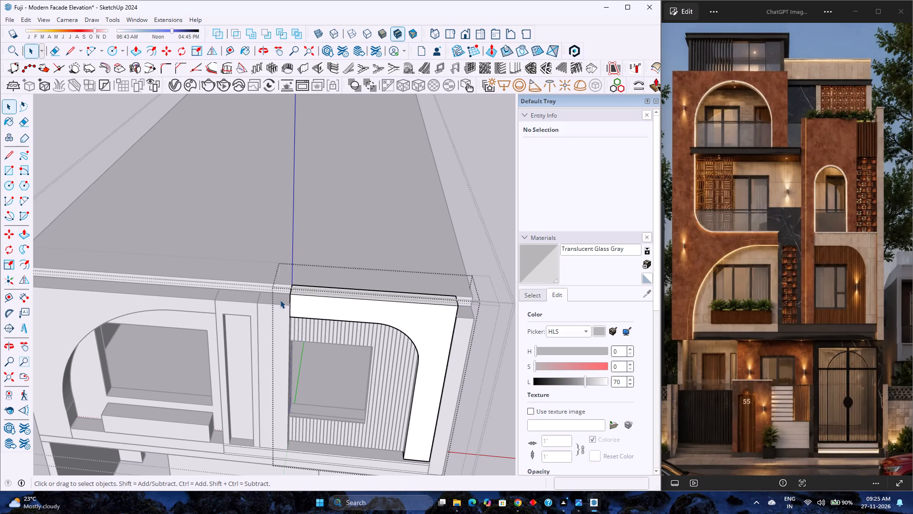
key("Escape")
Push/Pull the top of the narrow end pier beside the arched frame up 6", level with the frame's top.
scroll(470, 346, "up", 2)
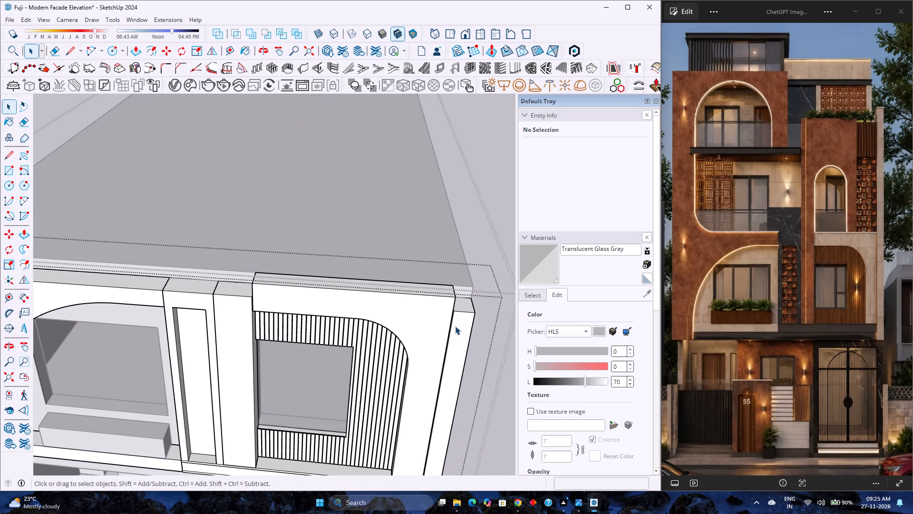
key("p")
left_click(465, 304)
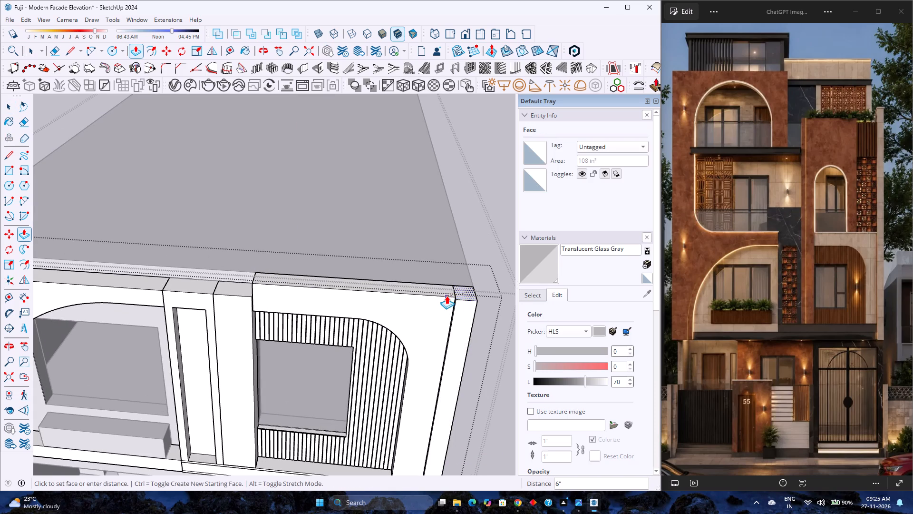
left_click(447, 296)
scroll(447, 296, "down", 7)
key("space")
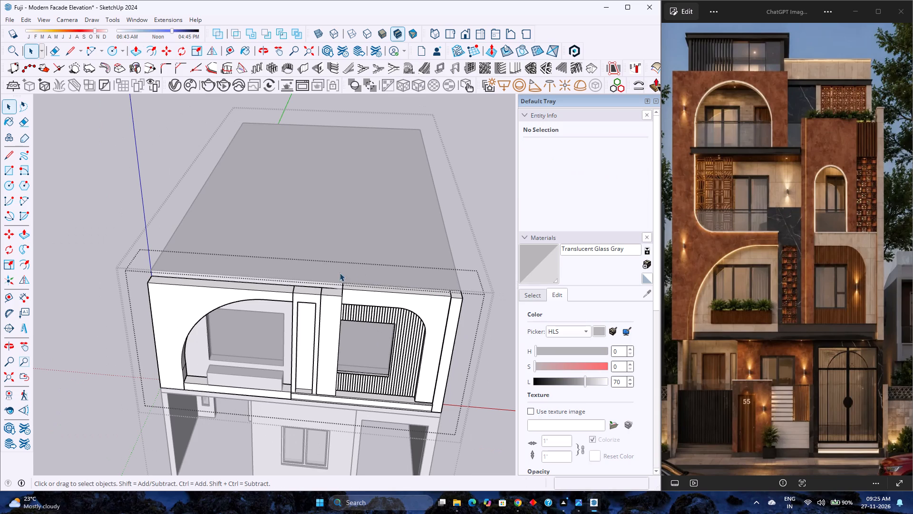
Push/Pull the top of the plain pier beside the louvred window up level with the adjoining wall top, and close its group.
double_click(328, 294)
scroll(328, 294, "up", 3)
key("p")
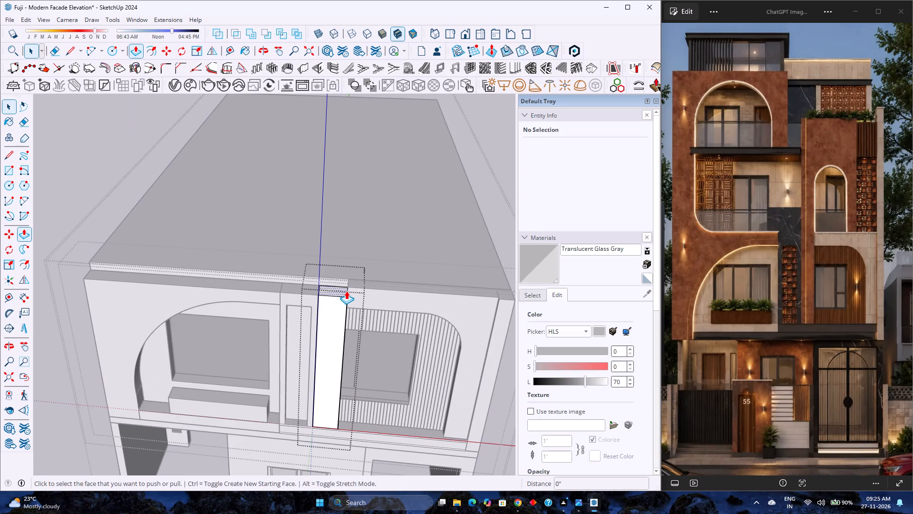
left_click(341, 291)
left_click(360, 287)
key("space")
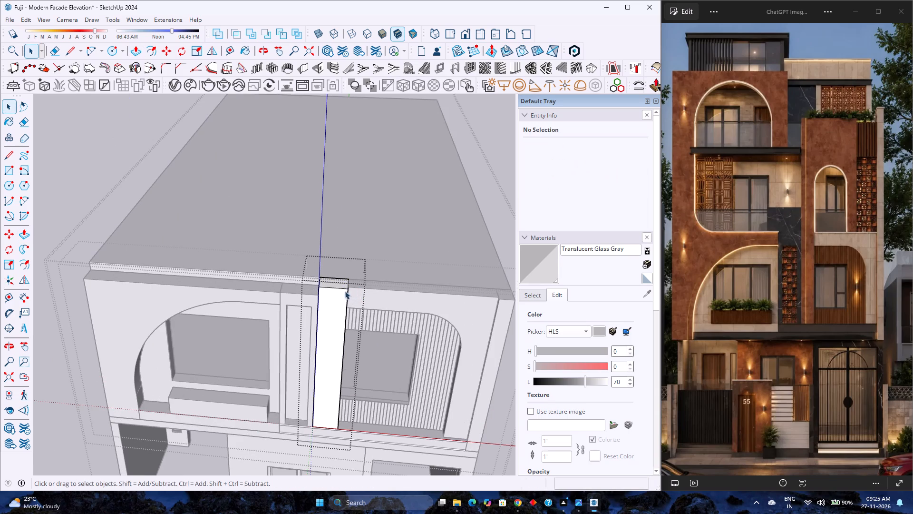
key("Escape")
Push/Pull the top of the narrow recessed-panel frame up 6", level with the pier beside it, and close its group.
double_click(308, 298)
key("p")
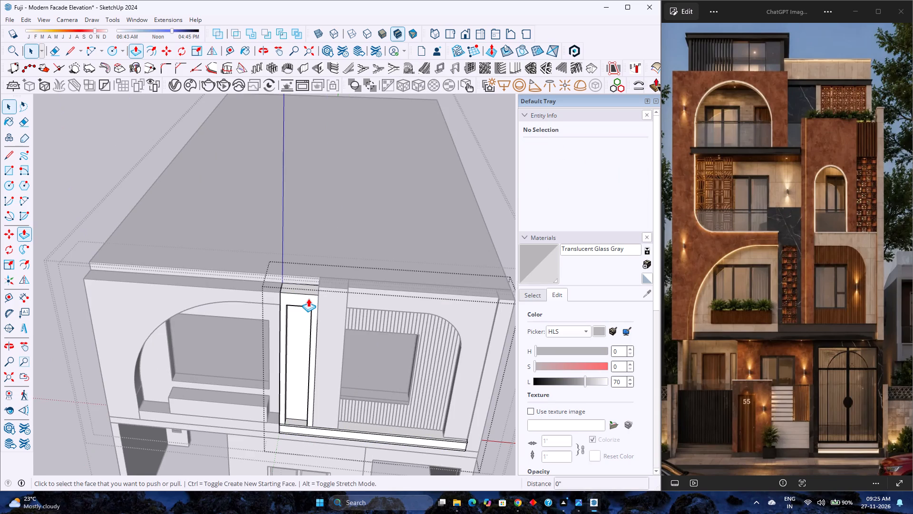
key("space")
double_click(309, 290)
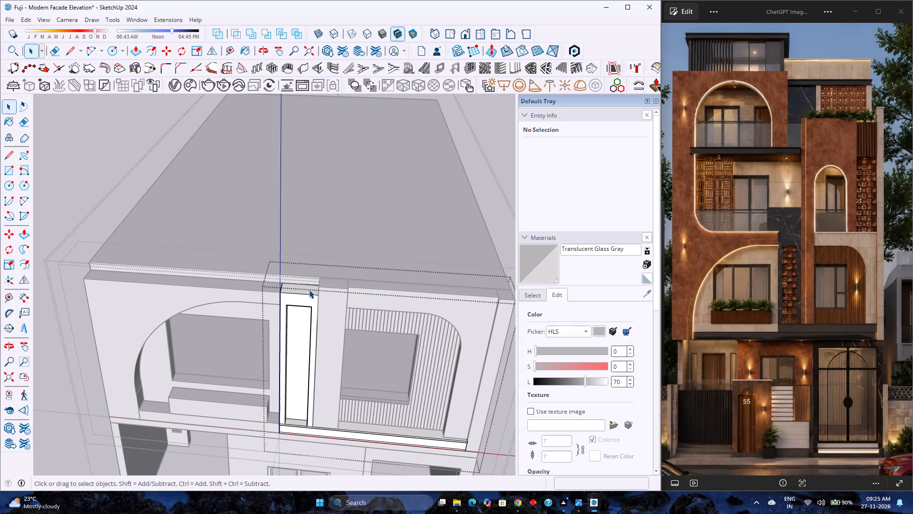
key("p")
left_click(309, 287)
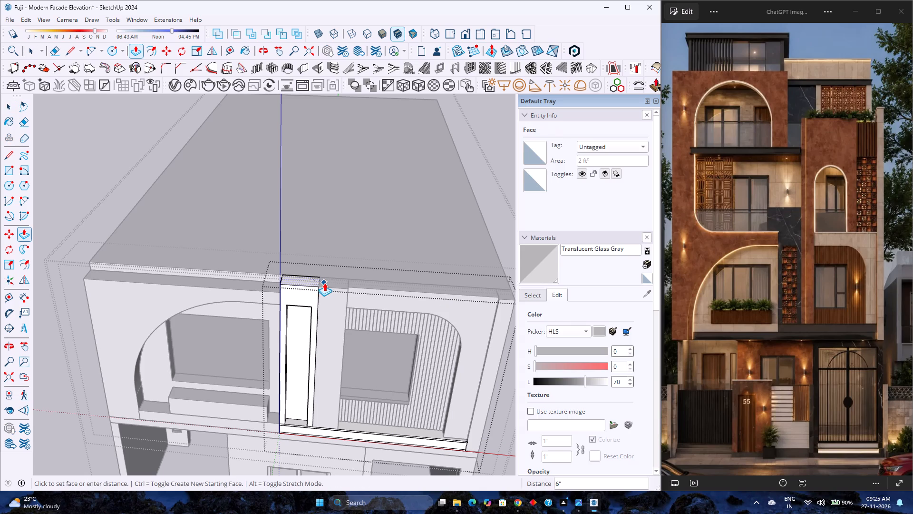
left_click(325, 283)
key("space")
key("Escape")
Push/Pull the top of the large quarter-arch wall up level with the neighbouring panel frame, and close its group.
left_click(260, 294)
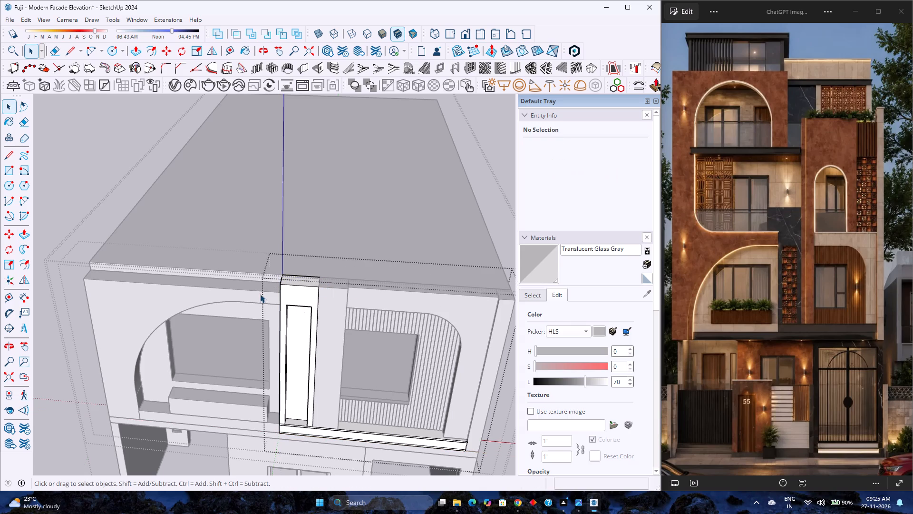
double_click(260, 294)
left_click(260, 285)
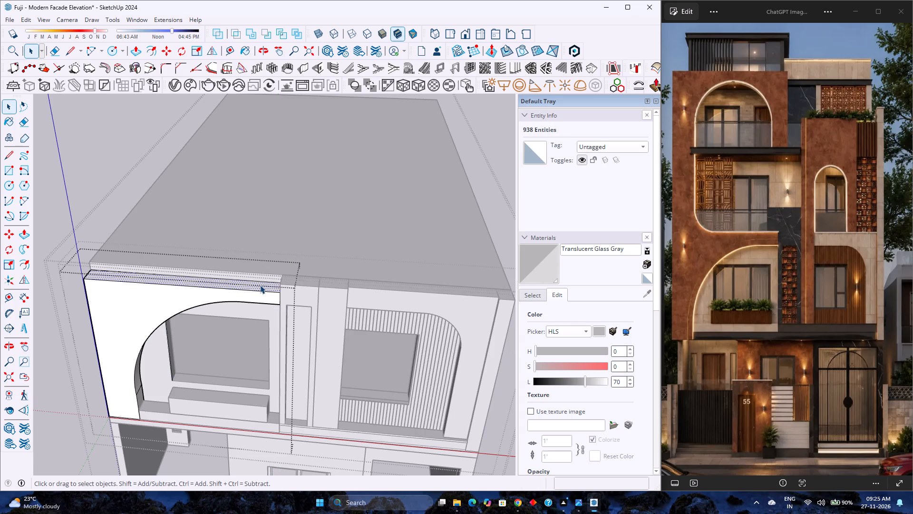
key("p")
left_click(261, 286)
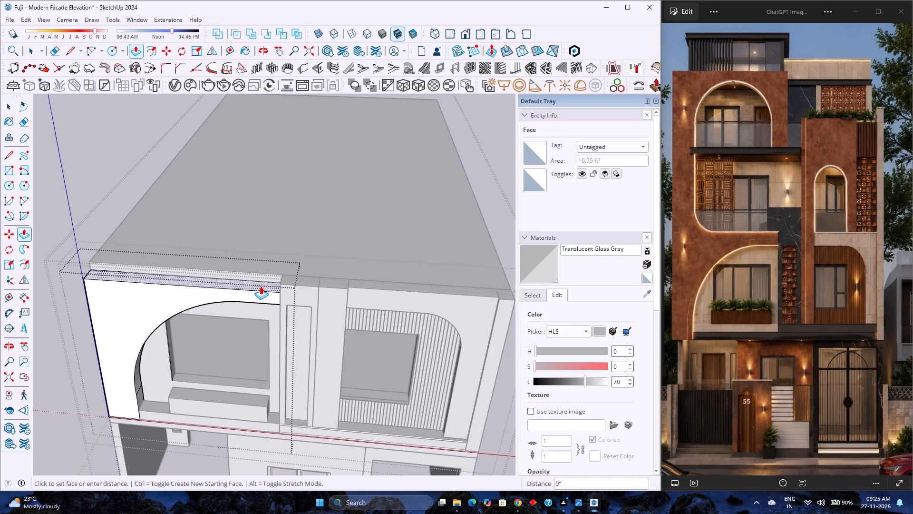
left_click(296, 279)
key("space")
scroll(296, 279, "down", 3)
key("Escape")
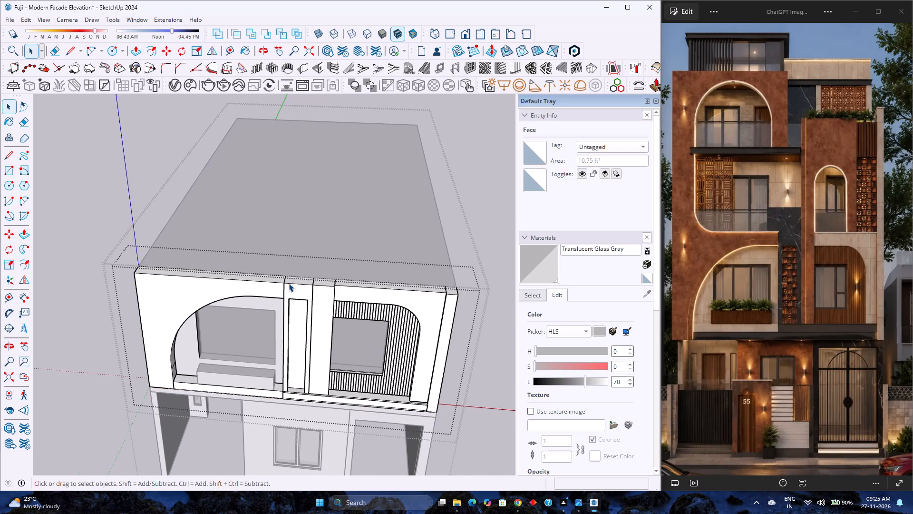
Examine the levelled first-floor wall tops and facade from above and from the front.
middle_click_drag(248, 314, 255, 279)
middle_click(255, 279)
scroll(231, 256, "down", 4)
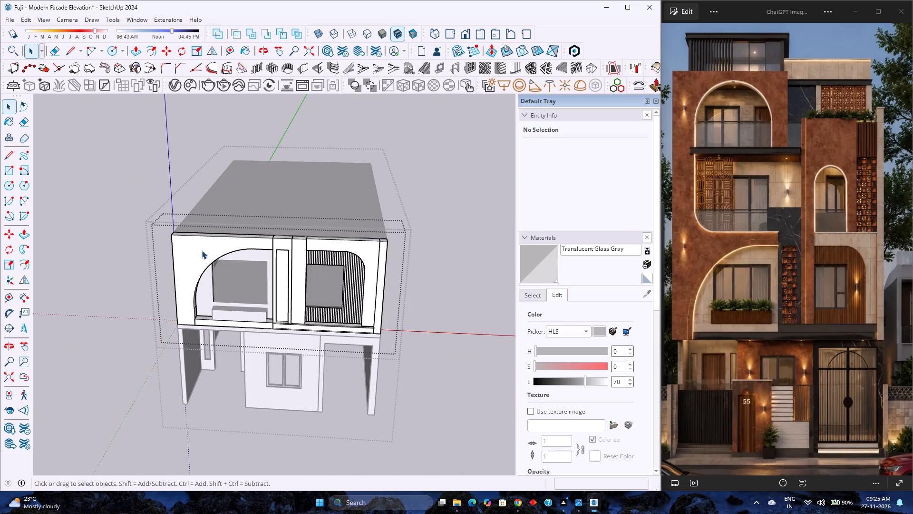
scroll(201, 249, "up", 6)
middle_click_drag(199, 249, 213, 296, "shift")
middle_click_drag(210, 315, 208, 283)
middle_click(208, 283)
scroll(207, 282, "down", 4)
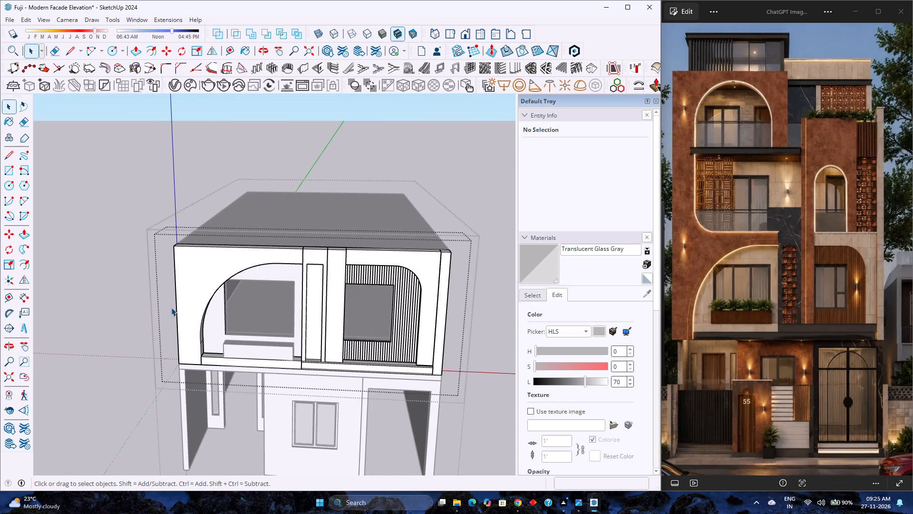
In the large arched wall's group, offset the opening's front edge, including the arc and both straight ends, outward by 1".
double_click(214, 291)
scroll(214, 291, "up", 3)
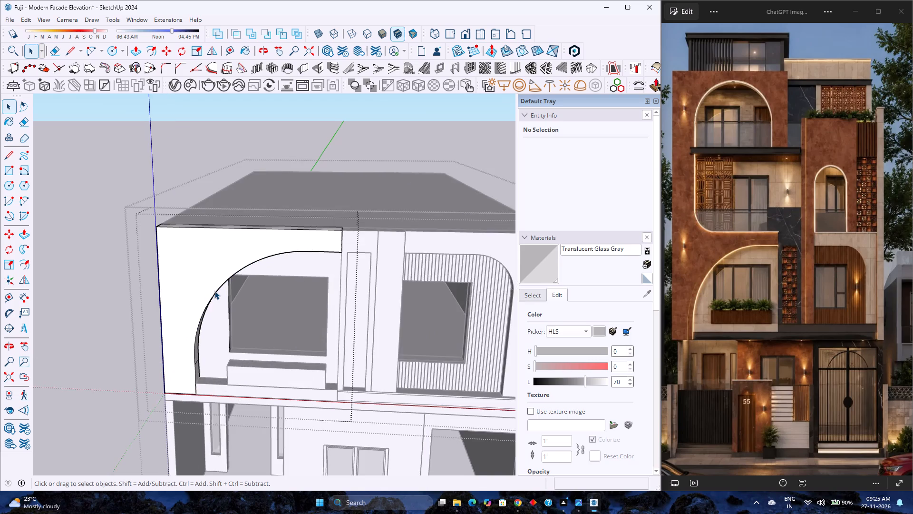
middle_click_drag(207, 286, 181, 237)
scroll(181, 263, "up", 3)
left_click(166, 273)
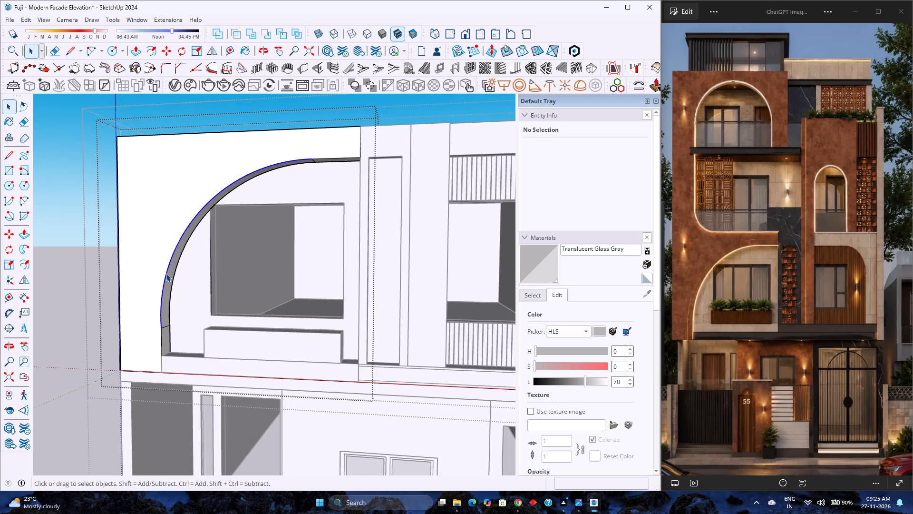
left_click(161, 340, "ctrl")
scroll(161, 340, "down", 3)
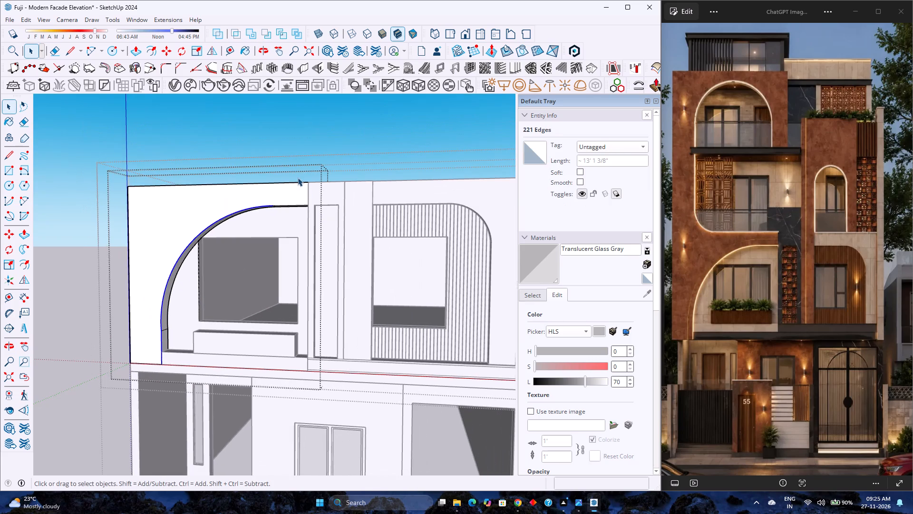
scroll(298, 178, "up", 3)
scroll(272, 221, "up", 7)
middle_click_drag(271, 214, 283, 178)
middle_click(283, 178)
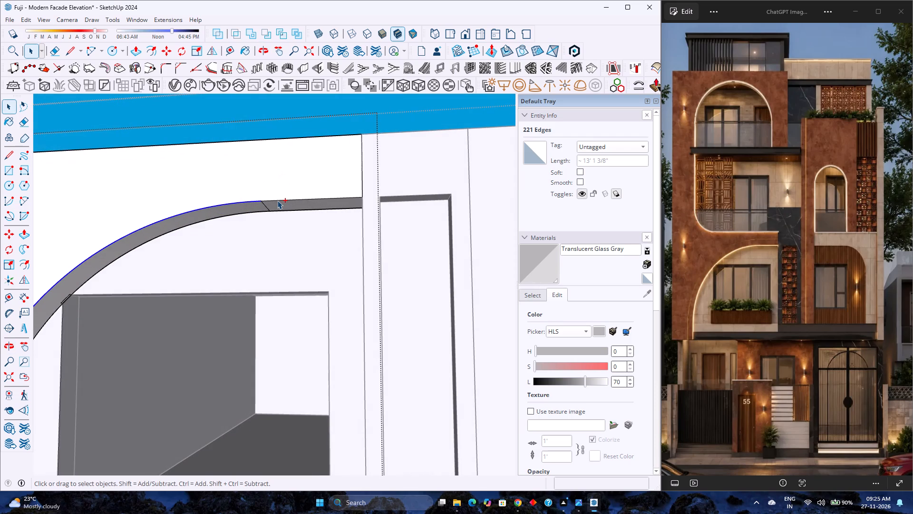
left_click(277, 200, "ctrl")
scroll(277, 200, "down", 7)
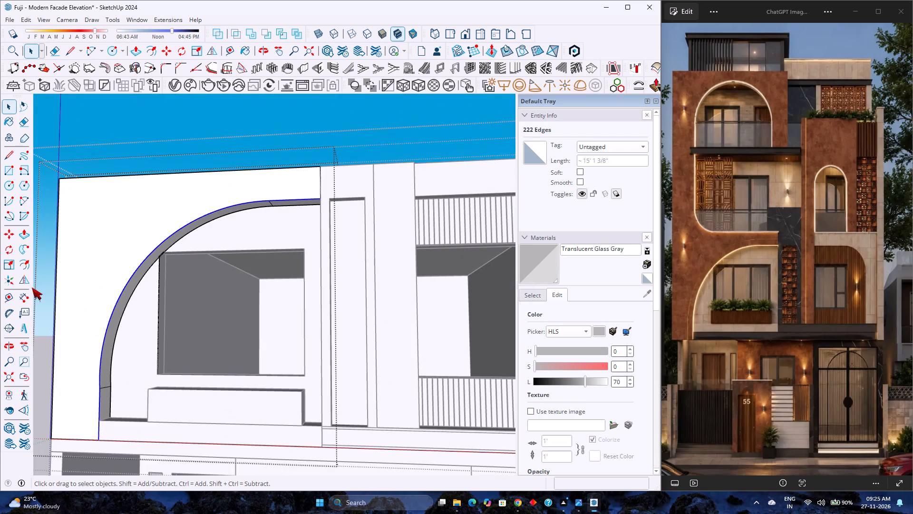
left_click(23, 269)
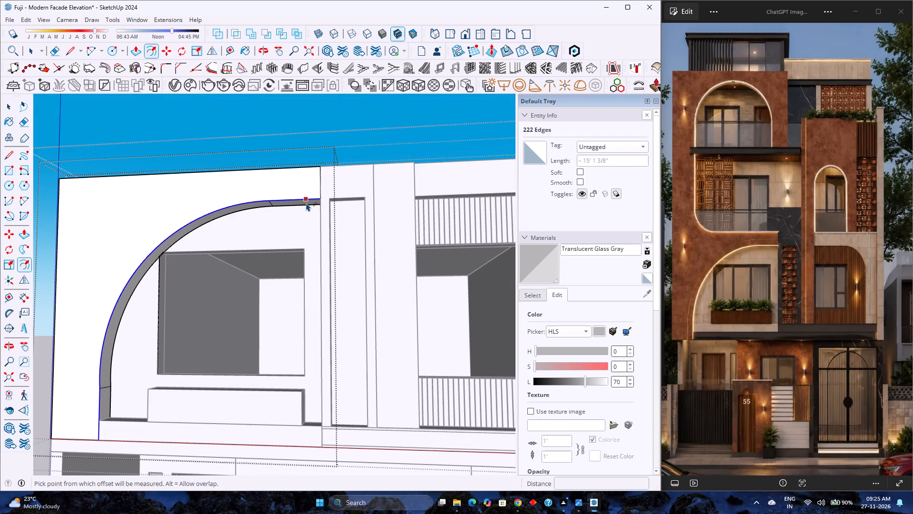
left_click(306, 202)
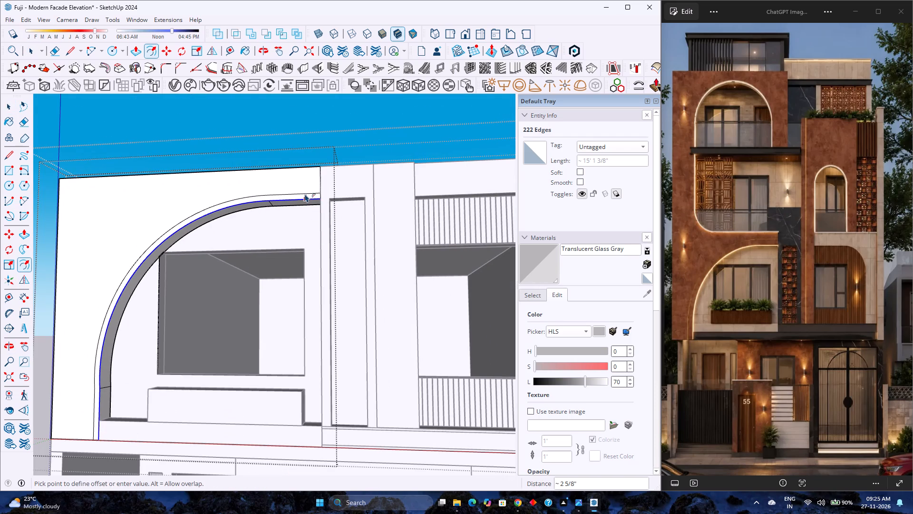
key("1")
key("Return")
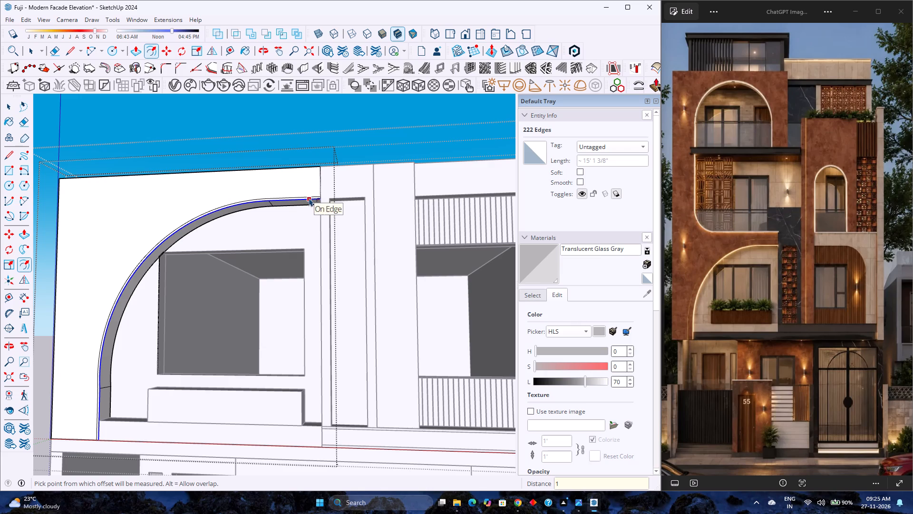
Offset the same arch edge outward a second time, trying 3", 1.5" and 2" before settling on 2.5".
left_click(309, 198)
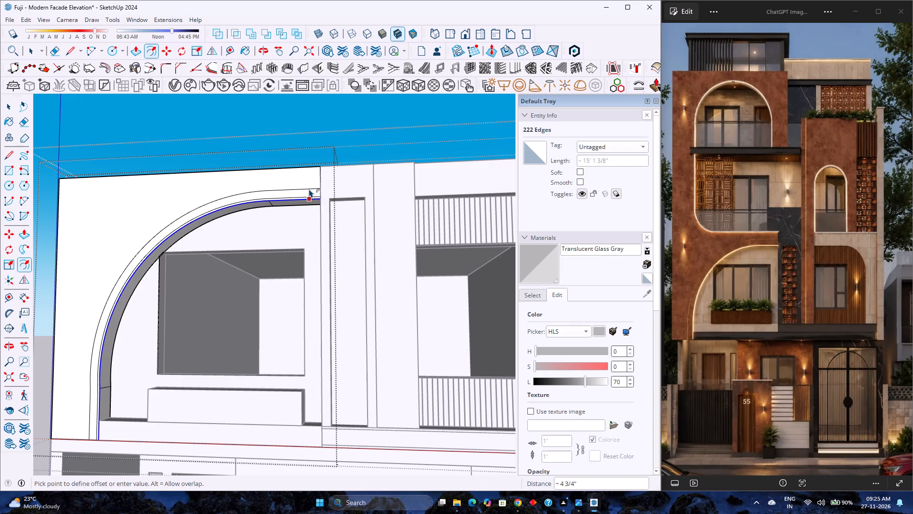
key("3")
key("Return")
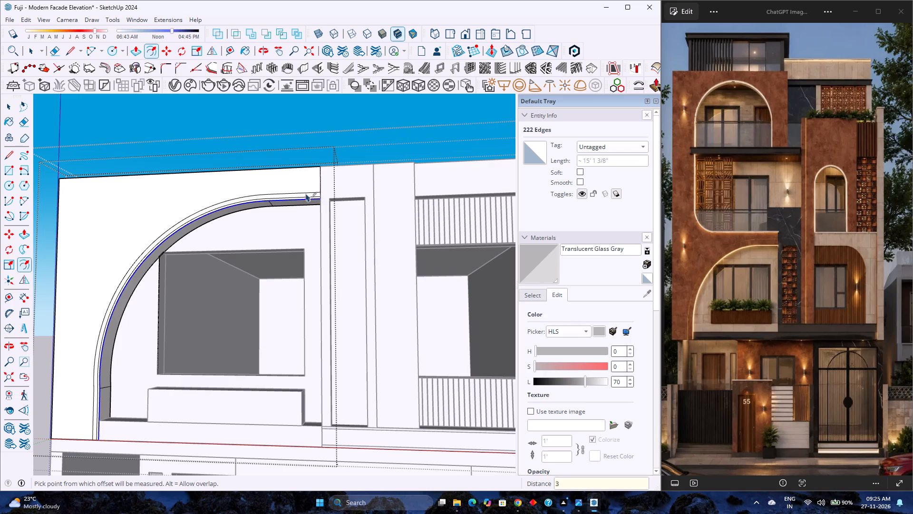
key("1")
type(".5")
key("Return")
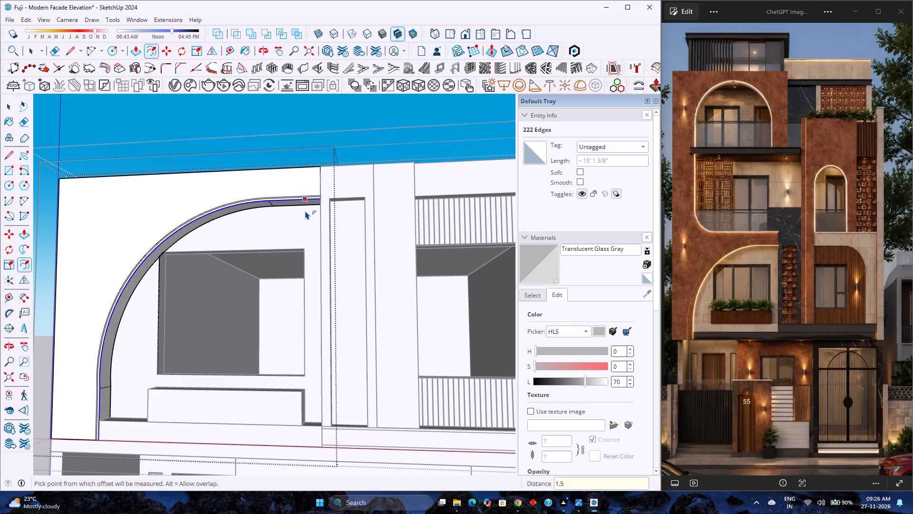
key("2")
key("Return")
scroll(290, 181, "up", 4)
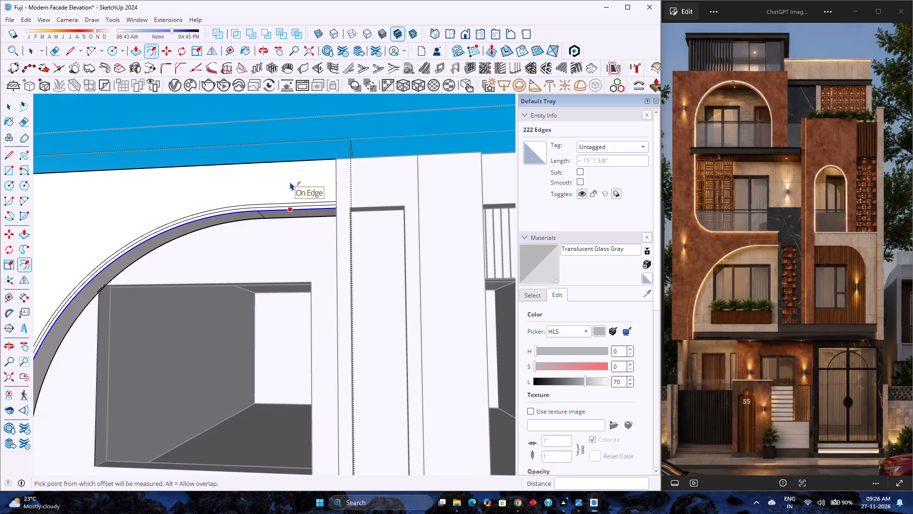
type("2.5")
key("Return")
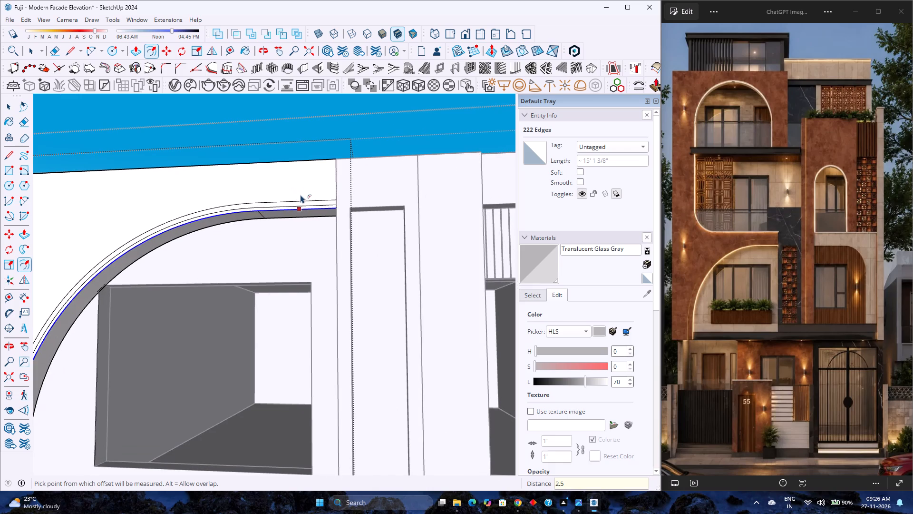
scroll(301, 195, "down", 7)
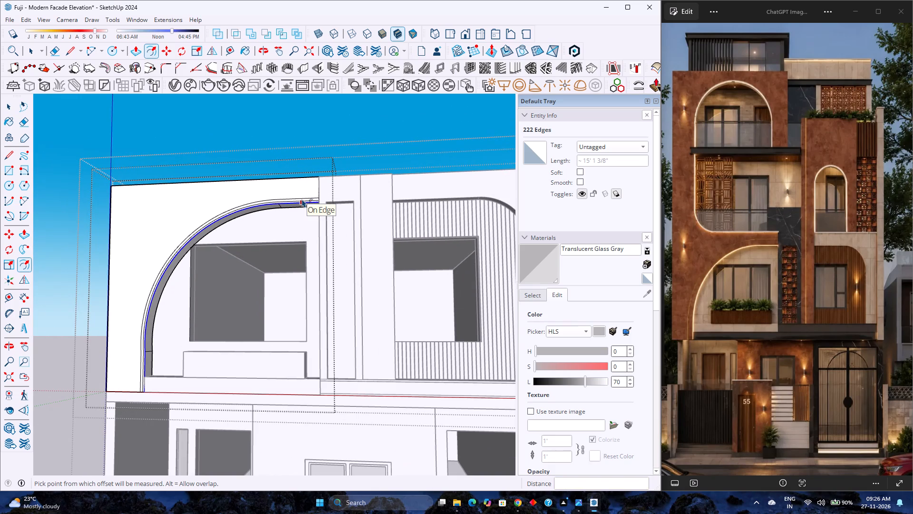
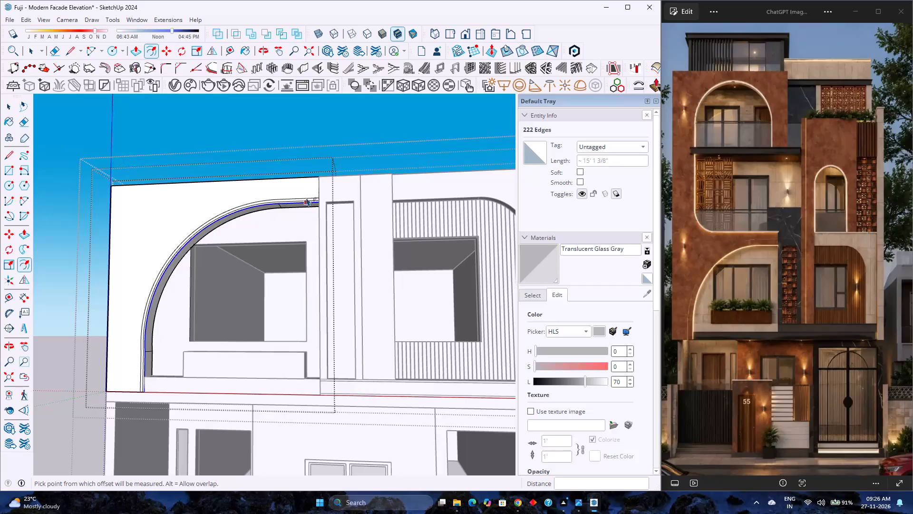
Offset the large arch's selected front edge outward by 6", beyond the two existing offset lines.
scroll(317, 189, "down", 4)
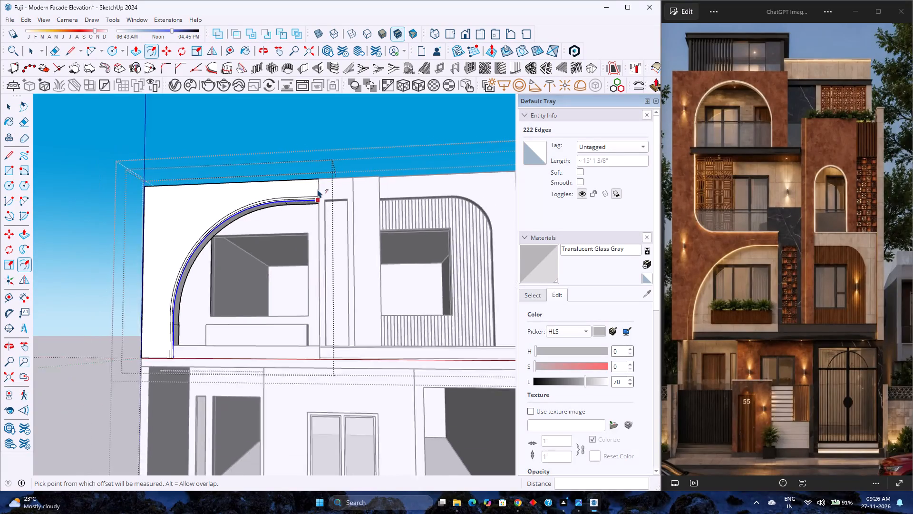
scroll(318, 189, "down", 3)
scroll(318, 189, "up", 6)
key("space")
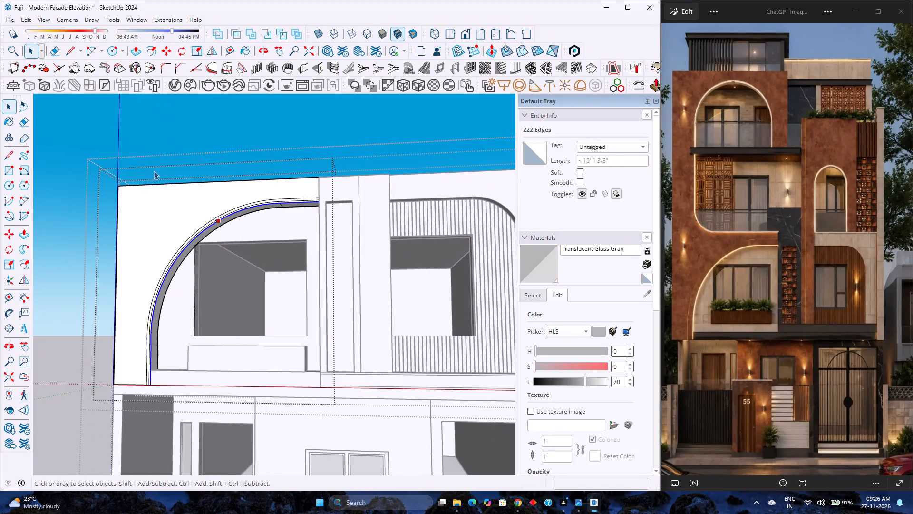
scroll(266, 193, "up", 3)
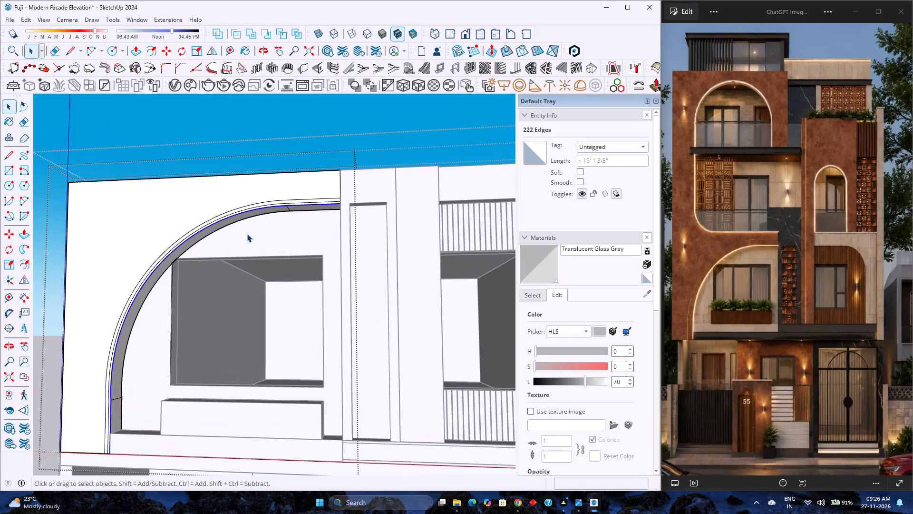
scroll(278, 190, "up", 5)
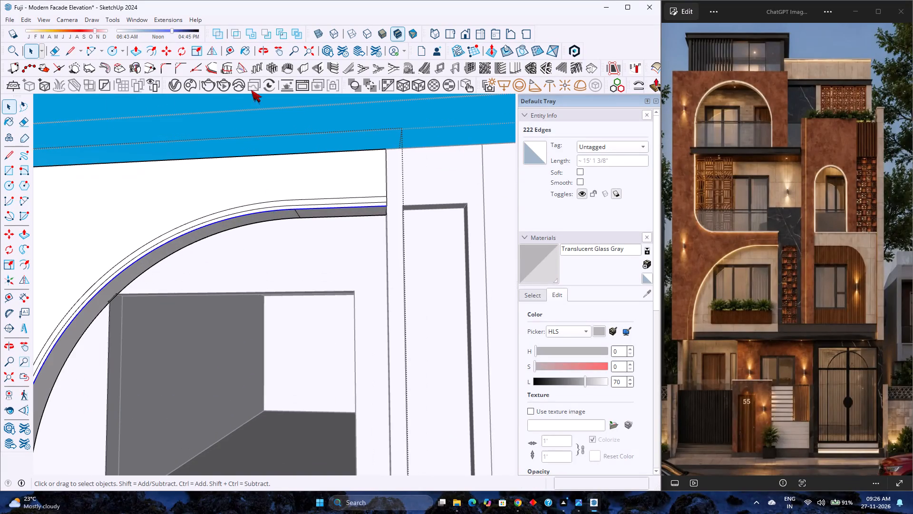
left_click(155, 55)
left_click(260, 209)
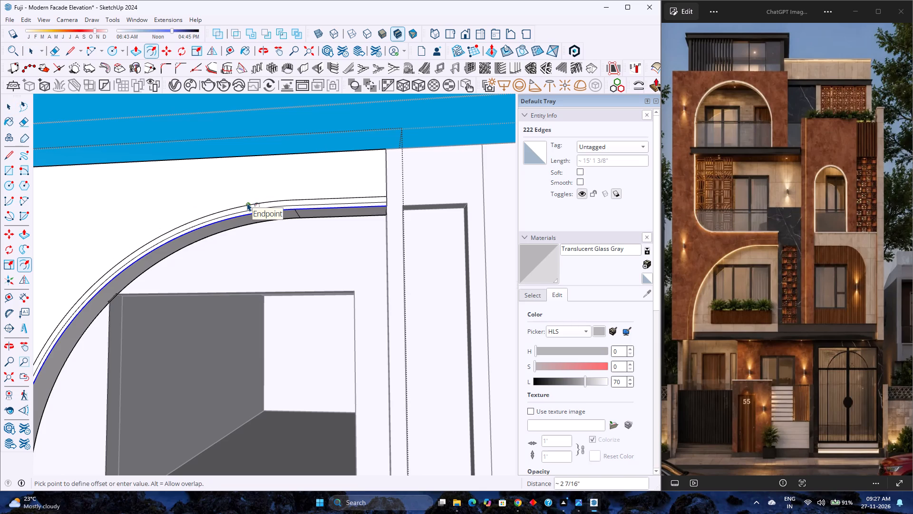
key("6")
key("Return")
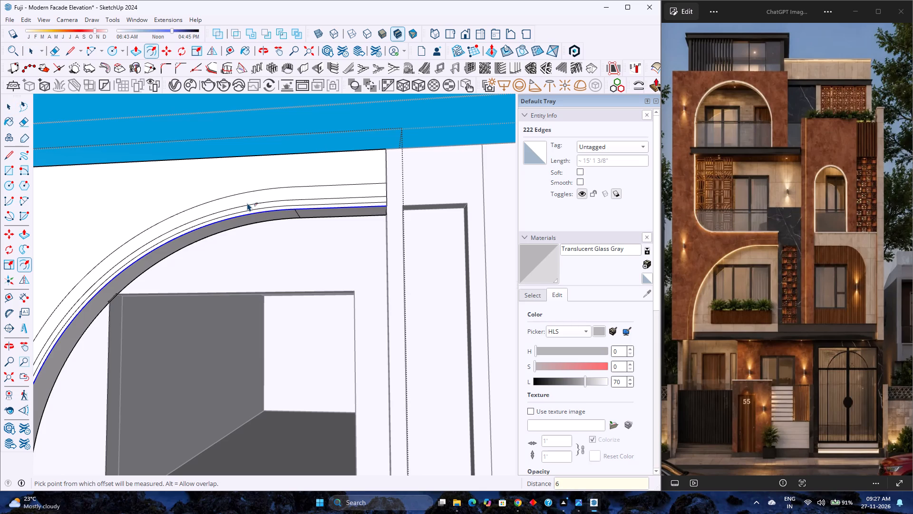
Offset the same arch edge outward again by 6.5" to outline a thin outer strip around the arch.
left_click(256, 194)
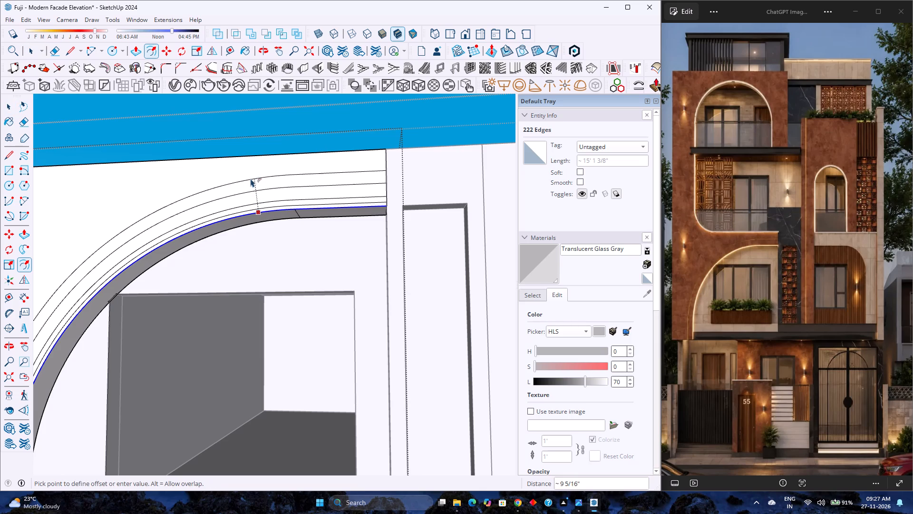
type("6.5")
key("Return")
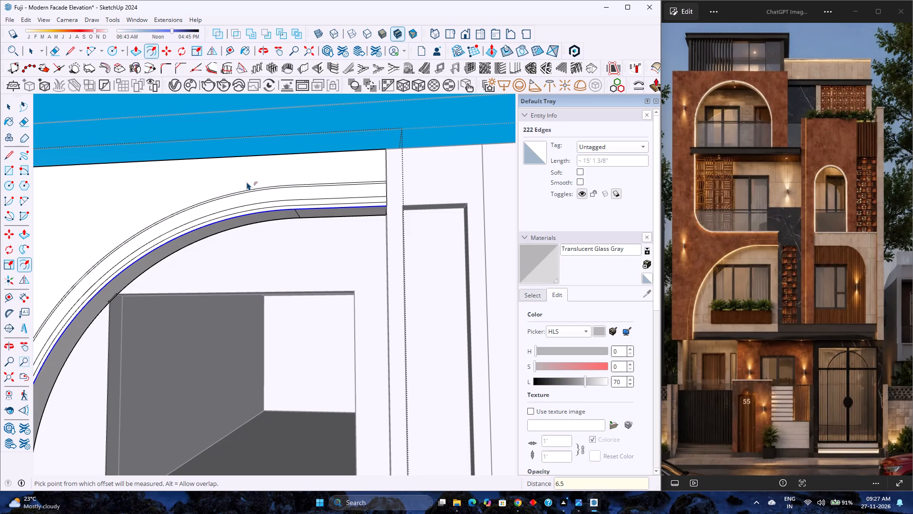
scroll(245, 150, "down", 7)
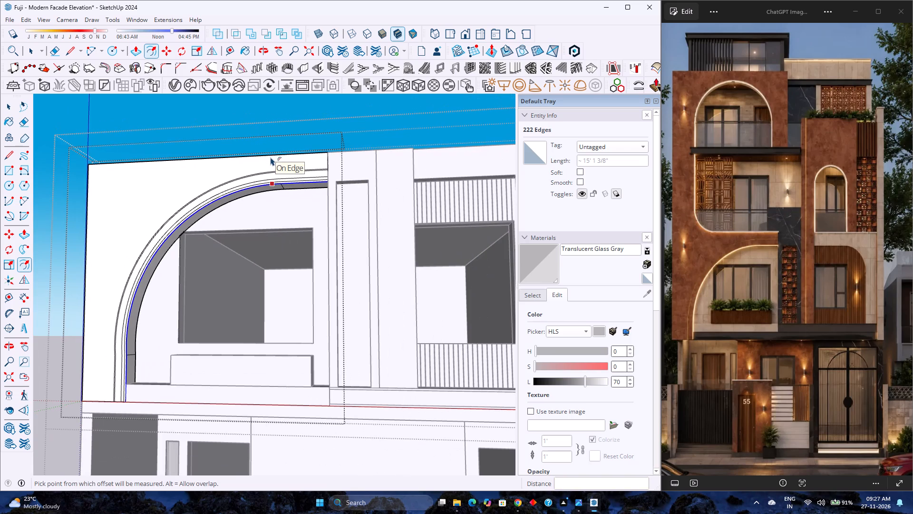
key("space")
Push/Pull the thin strip between the 6" and 6.5" offsets by 0.25", and repeat it on the band between the 1" and 2.5" offsets.
scroll(331, 179, "up", 7)
middle_click_drag(324, 175, 143, 368)
middle_click(143, 368)
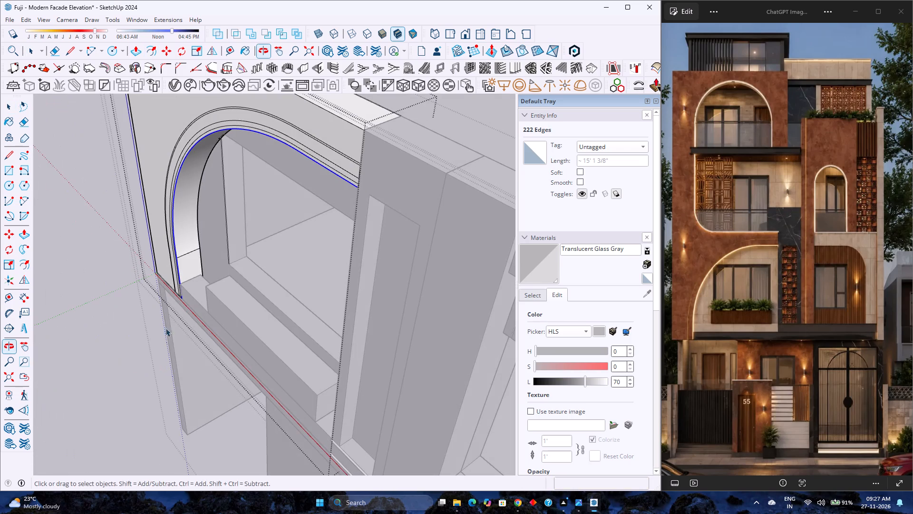
scroll(245, 230, "down", 4)
scroll(243, 235, "up", 1)
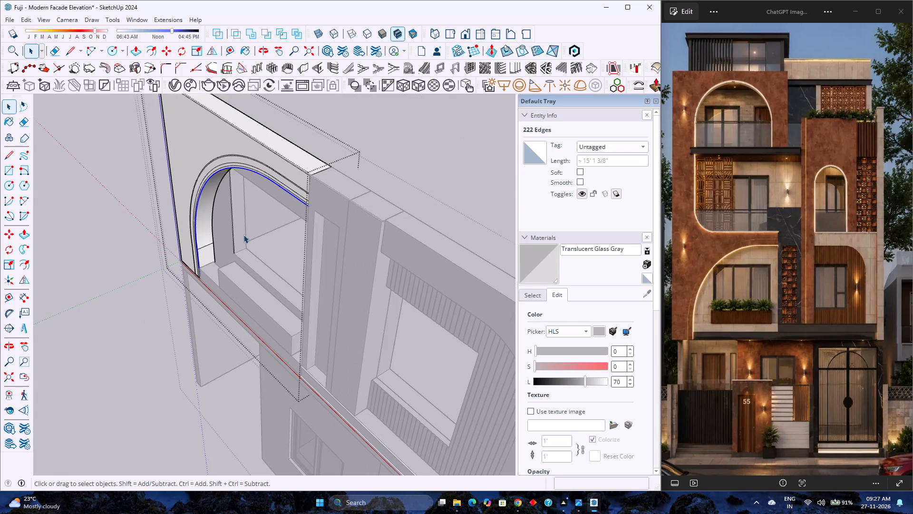
scroll(243, 235, "up", 1)
scroll(242, 235, "down", 2)
scroll(242, 236, "up", 3)
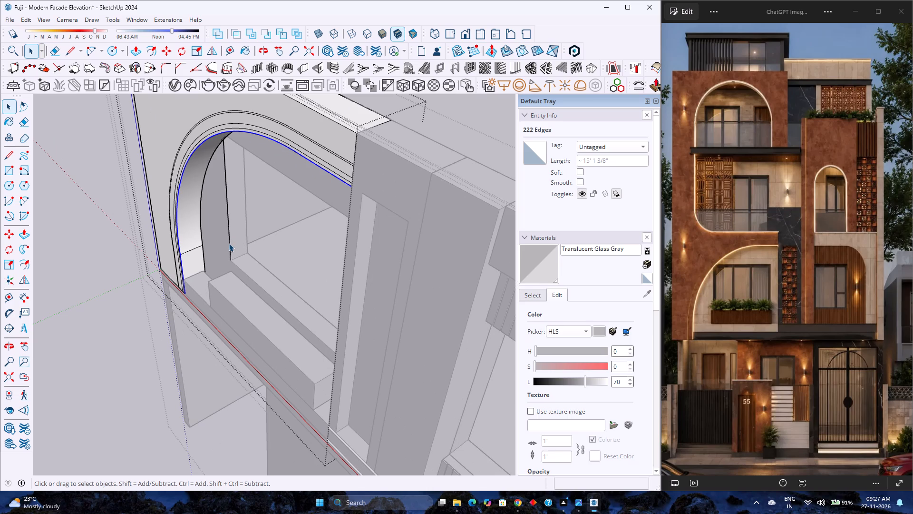
key("p")
scroll(330, 179, "up", 1)
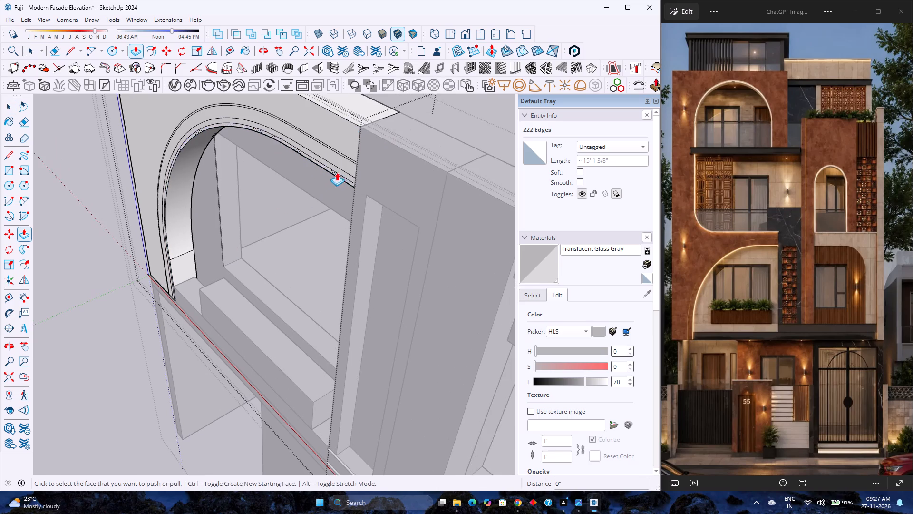
scroll(337, 172, "up", 13)
left_click(357, 171)
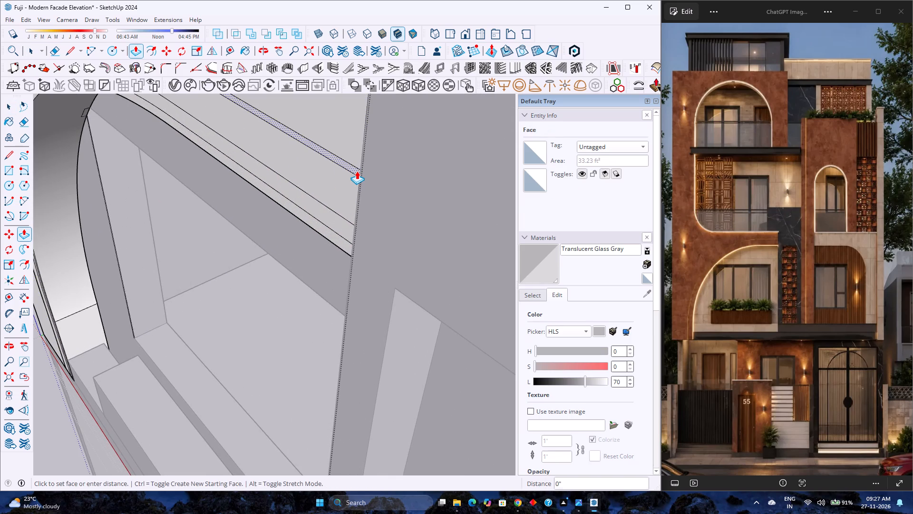
type("0.25")
key("Return")
double_click(342, 227)
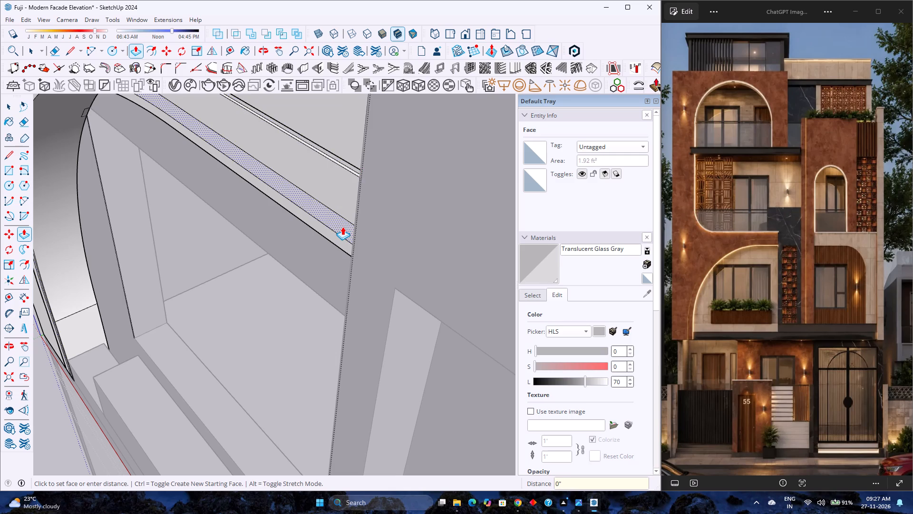
double_click(342, 227)
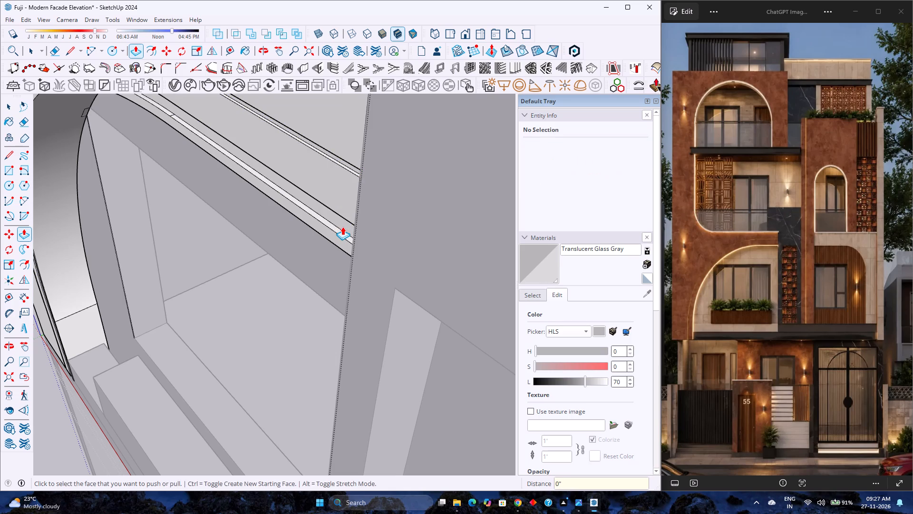
Examine the arch's strip detailing and the whole first-floor facade from above and from the front.
scroll(315, 220, "down", 6)
scroll(190, 287, "down", 3)
middle_click_drag(190, 287, 225, 222)
scroll(225, 222, "down", 4)
key("space")
scroll(224, 222, "down", 4)
middle_click_drag(214, 200, 211, 309, "shift")
left_click(133, 313)
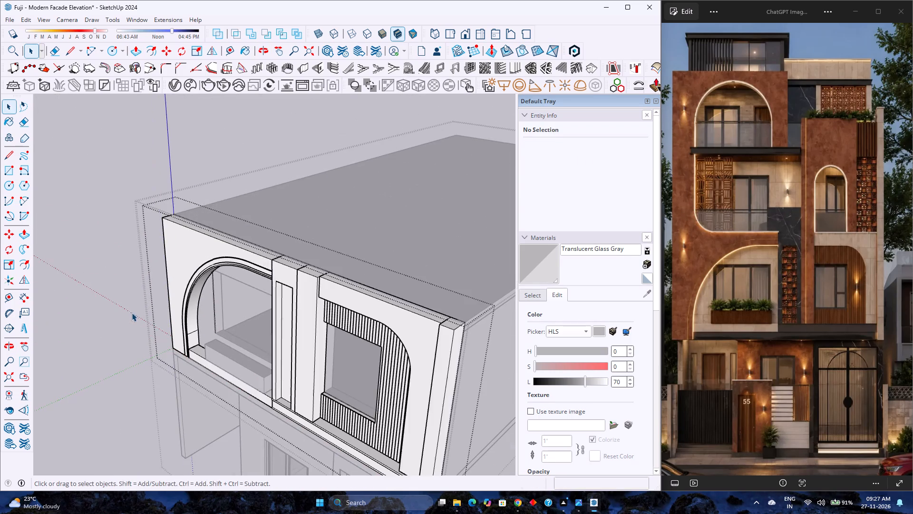
middle_click_drag(132, 312, 292, 242)
middle_click(293, 241)
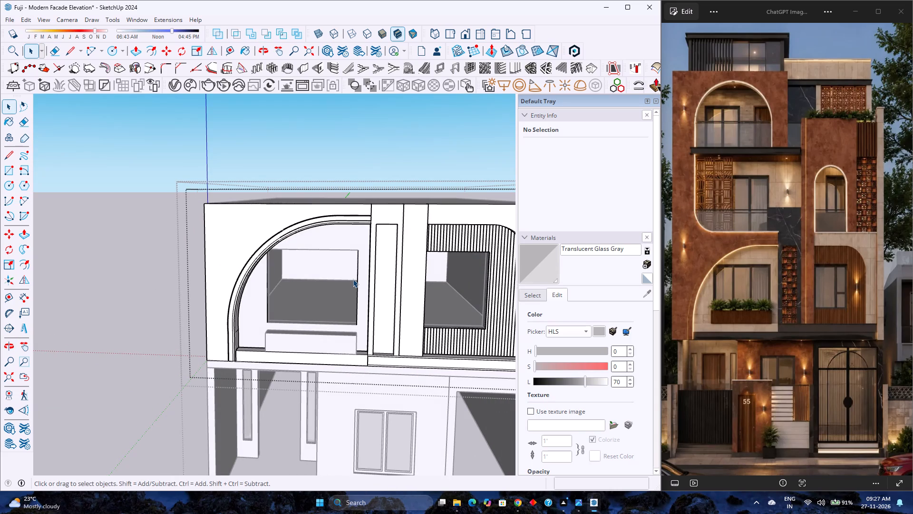
scroll(346, 276, "down", 3)
scroll(346, 276, "up", 3)
scroll(346, 276, "down", 4)
scroll(346, 276, "up", 3)
scroll(347, 276, "down", 4)
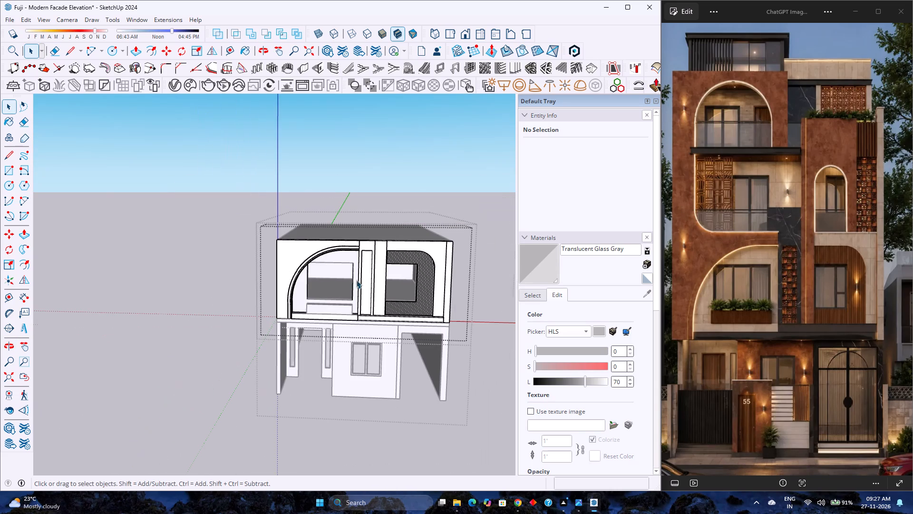
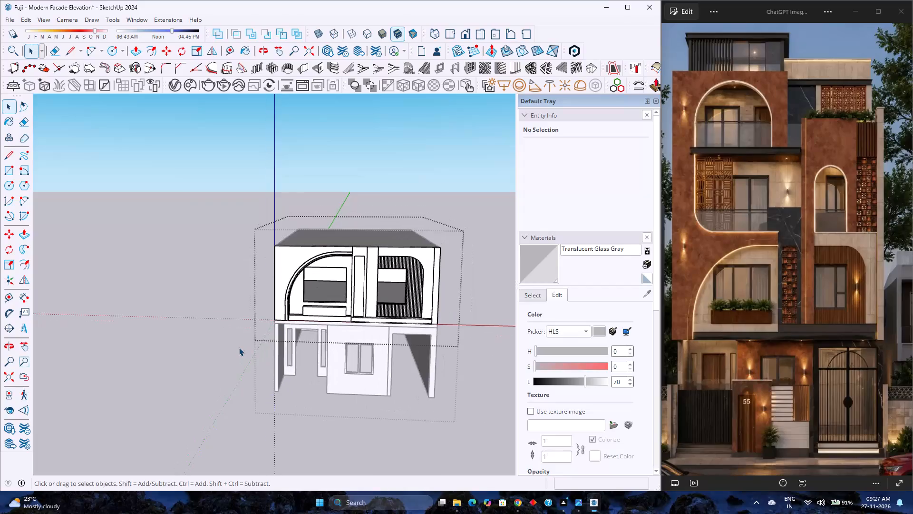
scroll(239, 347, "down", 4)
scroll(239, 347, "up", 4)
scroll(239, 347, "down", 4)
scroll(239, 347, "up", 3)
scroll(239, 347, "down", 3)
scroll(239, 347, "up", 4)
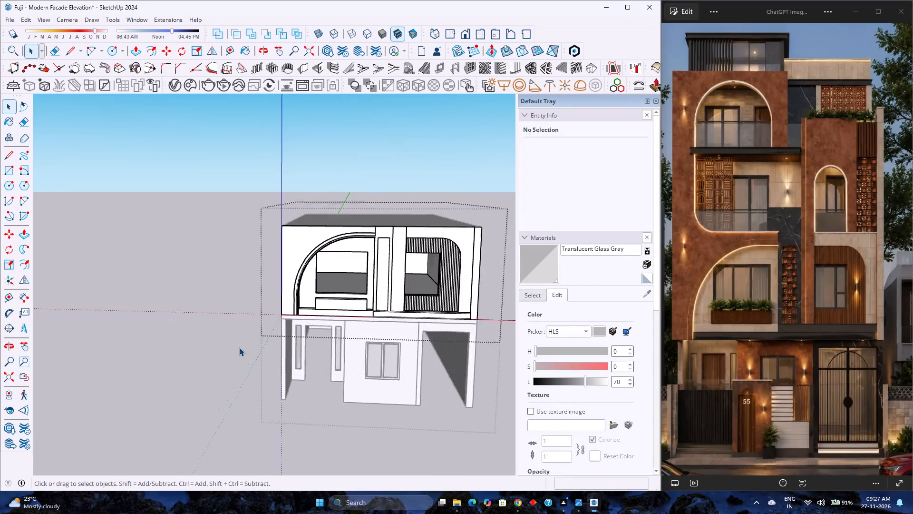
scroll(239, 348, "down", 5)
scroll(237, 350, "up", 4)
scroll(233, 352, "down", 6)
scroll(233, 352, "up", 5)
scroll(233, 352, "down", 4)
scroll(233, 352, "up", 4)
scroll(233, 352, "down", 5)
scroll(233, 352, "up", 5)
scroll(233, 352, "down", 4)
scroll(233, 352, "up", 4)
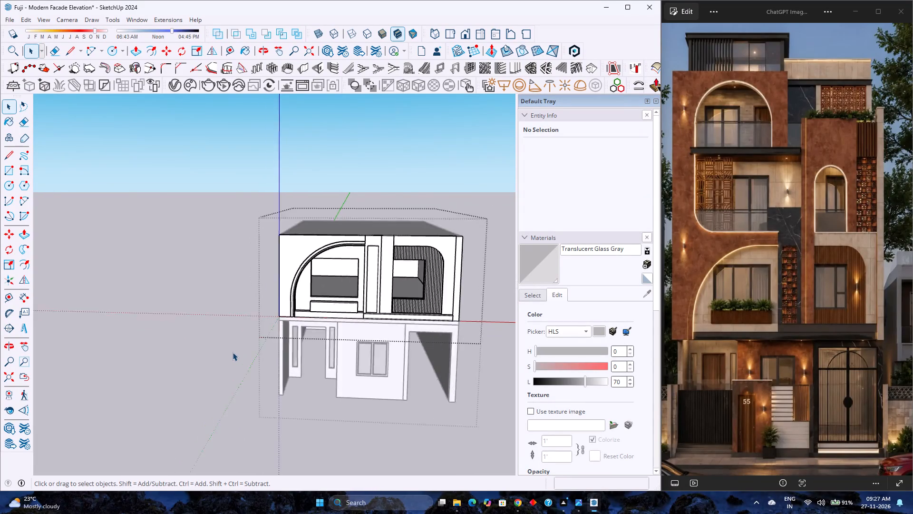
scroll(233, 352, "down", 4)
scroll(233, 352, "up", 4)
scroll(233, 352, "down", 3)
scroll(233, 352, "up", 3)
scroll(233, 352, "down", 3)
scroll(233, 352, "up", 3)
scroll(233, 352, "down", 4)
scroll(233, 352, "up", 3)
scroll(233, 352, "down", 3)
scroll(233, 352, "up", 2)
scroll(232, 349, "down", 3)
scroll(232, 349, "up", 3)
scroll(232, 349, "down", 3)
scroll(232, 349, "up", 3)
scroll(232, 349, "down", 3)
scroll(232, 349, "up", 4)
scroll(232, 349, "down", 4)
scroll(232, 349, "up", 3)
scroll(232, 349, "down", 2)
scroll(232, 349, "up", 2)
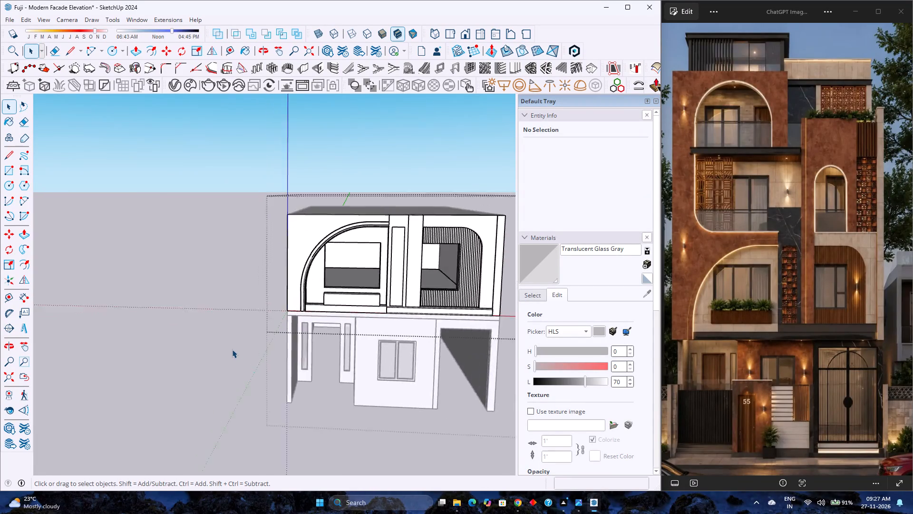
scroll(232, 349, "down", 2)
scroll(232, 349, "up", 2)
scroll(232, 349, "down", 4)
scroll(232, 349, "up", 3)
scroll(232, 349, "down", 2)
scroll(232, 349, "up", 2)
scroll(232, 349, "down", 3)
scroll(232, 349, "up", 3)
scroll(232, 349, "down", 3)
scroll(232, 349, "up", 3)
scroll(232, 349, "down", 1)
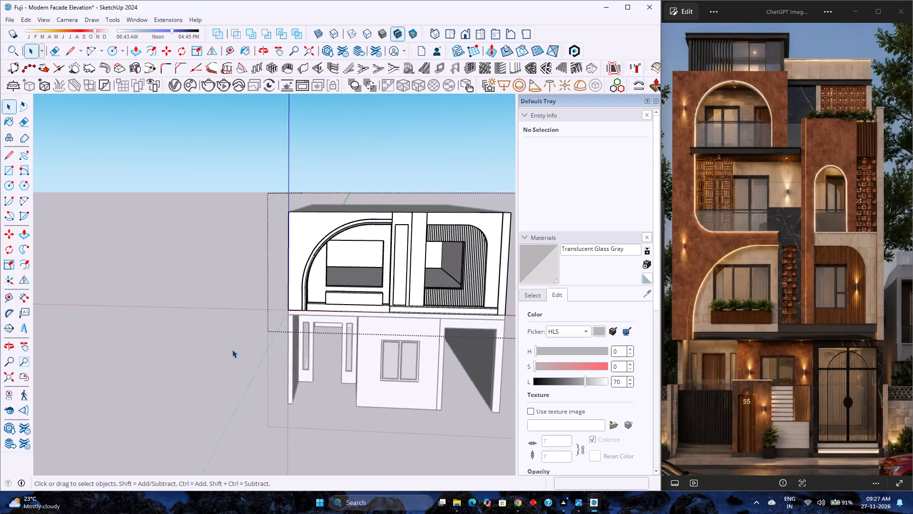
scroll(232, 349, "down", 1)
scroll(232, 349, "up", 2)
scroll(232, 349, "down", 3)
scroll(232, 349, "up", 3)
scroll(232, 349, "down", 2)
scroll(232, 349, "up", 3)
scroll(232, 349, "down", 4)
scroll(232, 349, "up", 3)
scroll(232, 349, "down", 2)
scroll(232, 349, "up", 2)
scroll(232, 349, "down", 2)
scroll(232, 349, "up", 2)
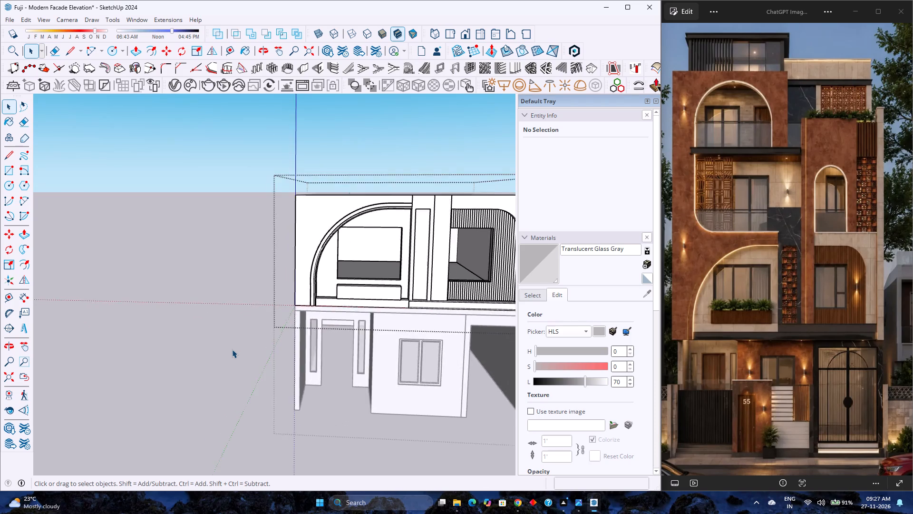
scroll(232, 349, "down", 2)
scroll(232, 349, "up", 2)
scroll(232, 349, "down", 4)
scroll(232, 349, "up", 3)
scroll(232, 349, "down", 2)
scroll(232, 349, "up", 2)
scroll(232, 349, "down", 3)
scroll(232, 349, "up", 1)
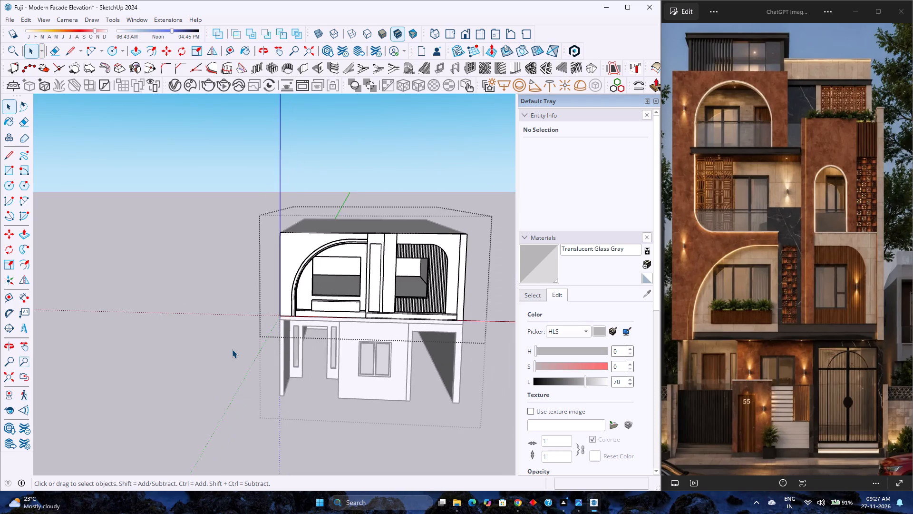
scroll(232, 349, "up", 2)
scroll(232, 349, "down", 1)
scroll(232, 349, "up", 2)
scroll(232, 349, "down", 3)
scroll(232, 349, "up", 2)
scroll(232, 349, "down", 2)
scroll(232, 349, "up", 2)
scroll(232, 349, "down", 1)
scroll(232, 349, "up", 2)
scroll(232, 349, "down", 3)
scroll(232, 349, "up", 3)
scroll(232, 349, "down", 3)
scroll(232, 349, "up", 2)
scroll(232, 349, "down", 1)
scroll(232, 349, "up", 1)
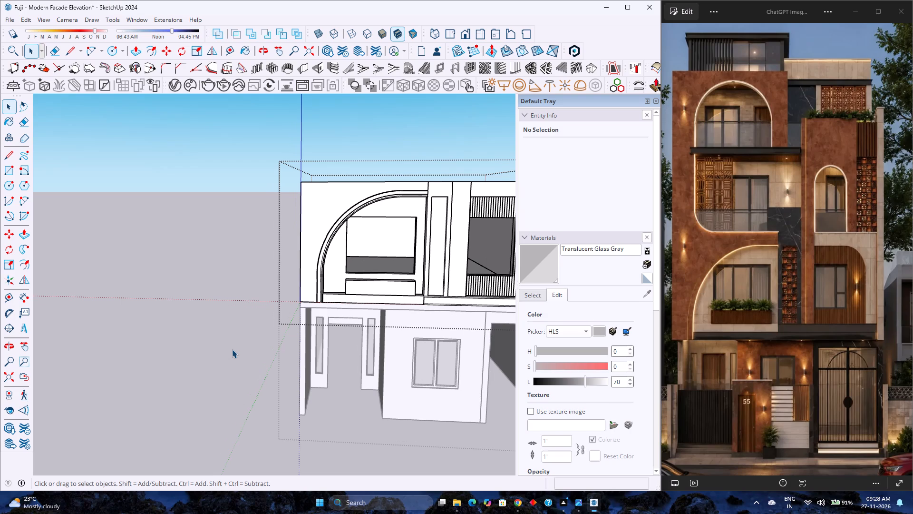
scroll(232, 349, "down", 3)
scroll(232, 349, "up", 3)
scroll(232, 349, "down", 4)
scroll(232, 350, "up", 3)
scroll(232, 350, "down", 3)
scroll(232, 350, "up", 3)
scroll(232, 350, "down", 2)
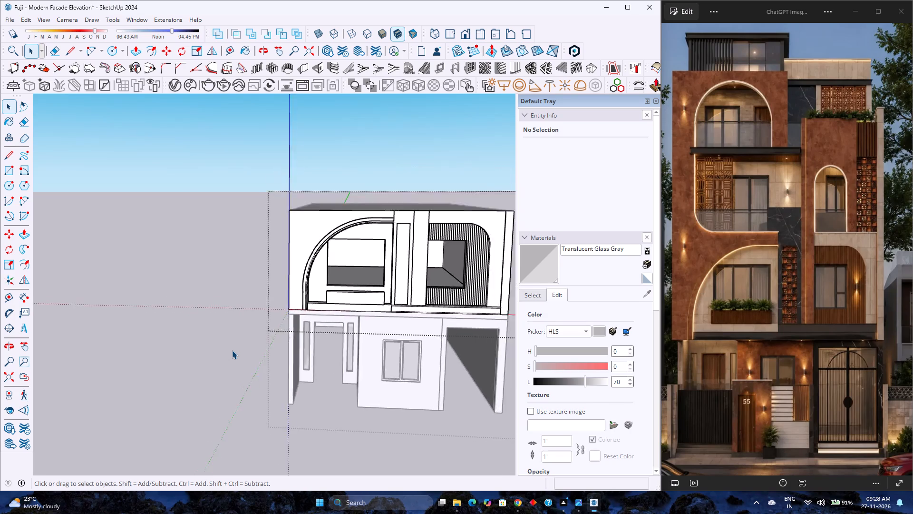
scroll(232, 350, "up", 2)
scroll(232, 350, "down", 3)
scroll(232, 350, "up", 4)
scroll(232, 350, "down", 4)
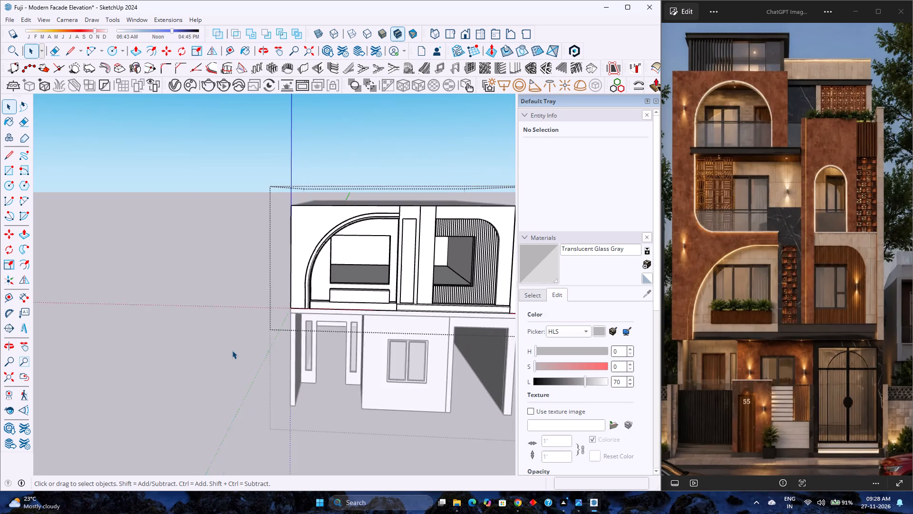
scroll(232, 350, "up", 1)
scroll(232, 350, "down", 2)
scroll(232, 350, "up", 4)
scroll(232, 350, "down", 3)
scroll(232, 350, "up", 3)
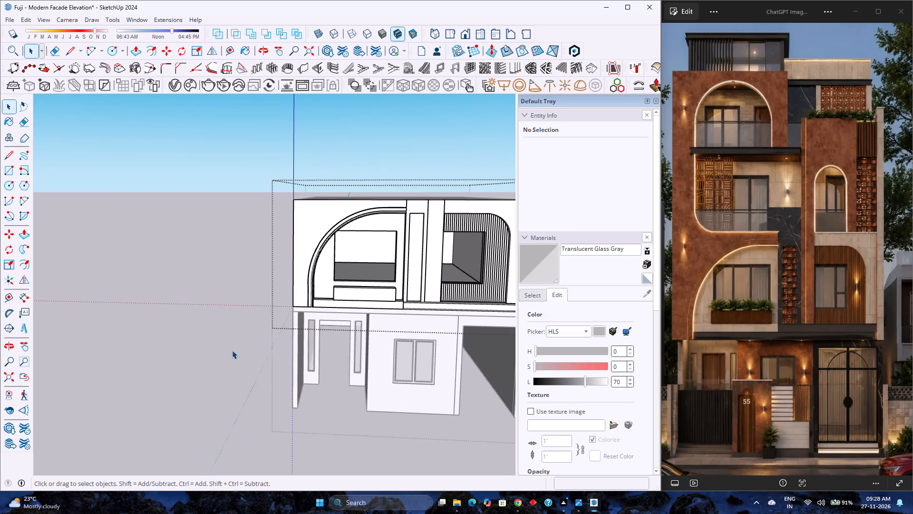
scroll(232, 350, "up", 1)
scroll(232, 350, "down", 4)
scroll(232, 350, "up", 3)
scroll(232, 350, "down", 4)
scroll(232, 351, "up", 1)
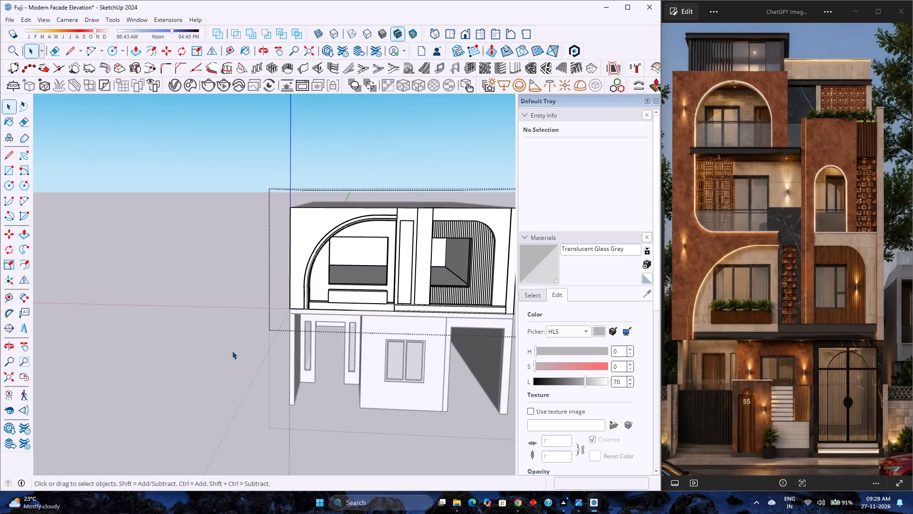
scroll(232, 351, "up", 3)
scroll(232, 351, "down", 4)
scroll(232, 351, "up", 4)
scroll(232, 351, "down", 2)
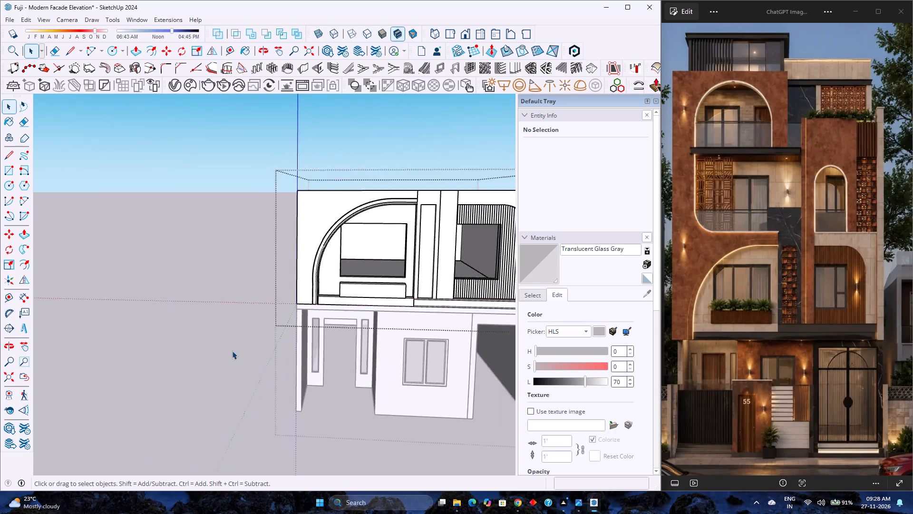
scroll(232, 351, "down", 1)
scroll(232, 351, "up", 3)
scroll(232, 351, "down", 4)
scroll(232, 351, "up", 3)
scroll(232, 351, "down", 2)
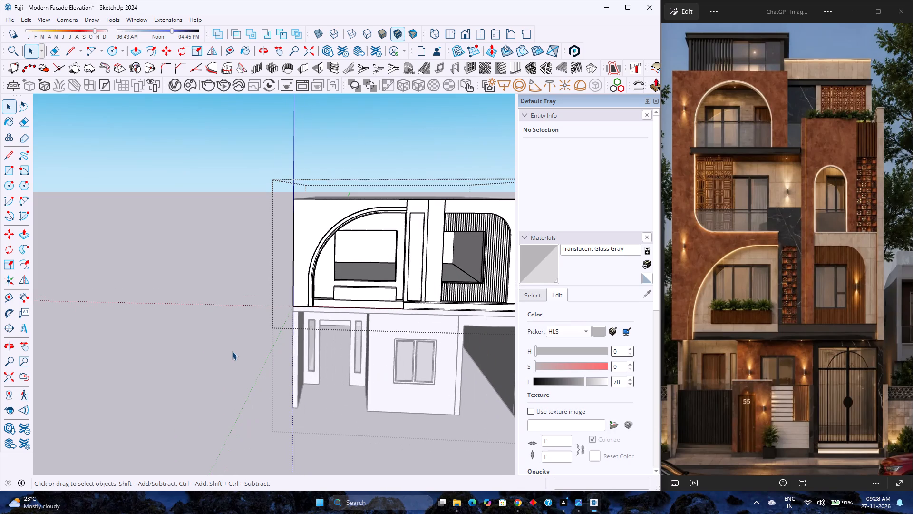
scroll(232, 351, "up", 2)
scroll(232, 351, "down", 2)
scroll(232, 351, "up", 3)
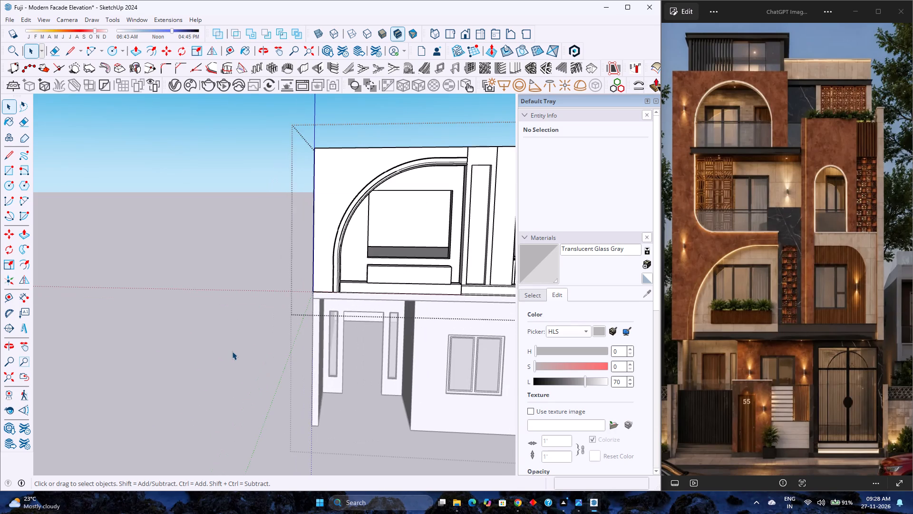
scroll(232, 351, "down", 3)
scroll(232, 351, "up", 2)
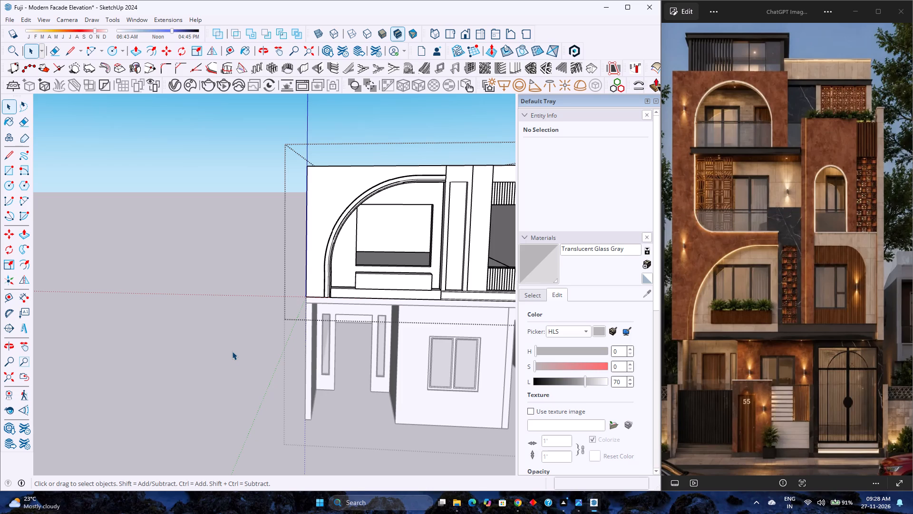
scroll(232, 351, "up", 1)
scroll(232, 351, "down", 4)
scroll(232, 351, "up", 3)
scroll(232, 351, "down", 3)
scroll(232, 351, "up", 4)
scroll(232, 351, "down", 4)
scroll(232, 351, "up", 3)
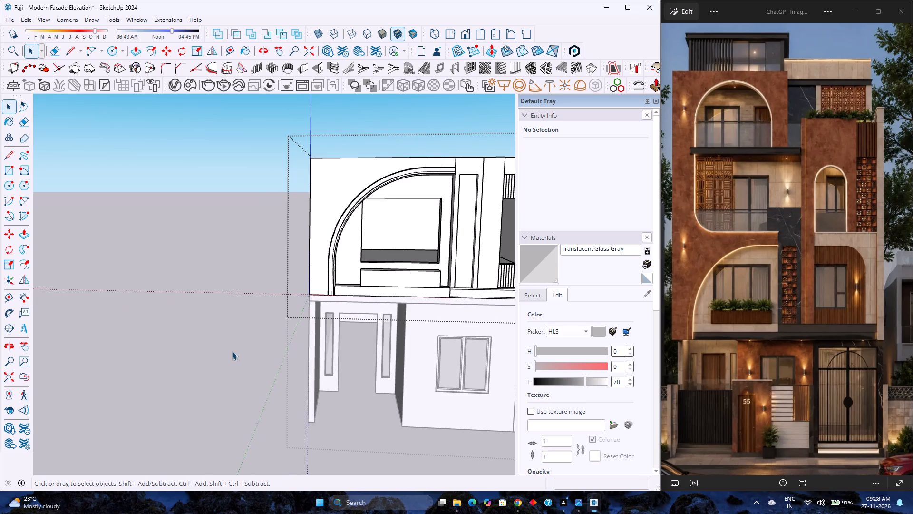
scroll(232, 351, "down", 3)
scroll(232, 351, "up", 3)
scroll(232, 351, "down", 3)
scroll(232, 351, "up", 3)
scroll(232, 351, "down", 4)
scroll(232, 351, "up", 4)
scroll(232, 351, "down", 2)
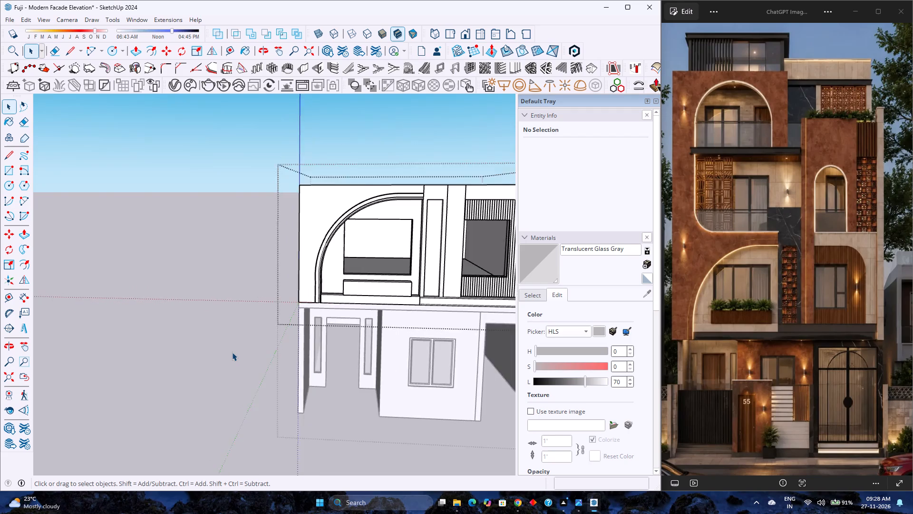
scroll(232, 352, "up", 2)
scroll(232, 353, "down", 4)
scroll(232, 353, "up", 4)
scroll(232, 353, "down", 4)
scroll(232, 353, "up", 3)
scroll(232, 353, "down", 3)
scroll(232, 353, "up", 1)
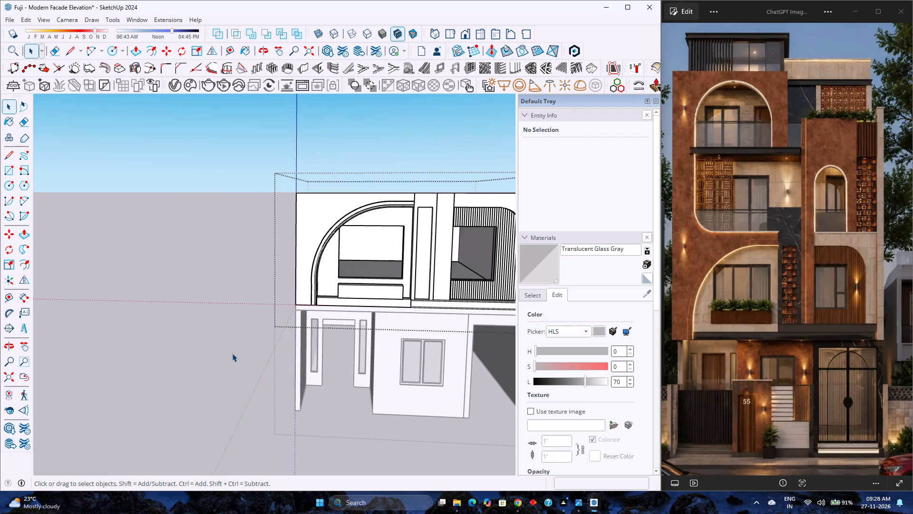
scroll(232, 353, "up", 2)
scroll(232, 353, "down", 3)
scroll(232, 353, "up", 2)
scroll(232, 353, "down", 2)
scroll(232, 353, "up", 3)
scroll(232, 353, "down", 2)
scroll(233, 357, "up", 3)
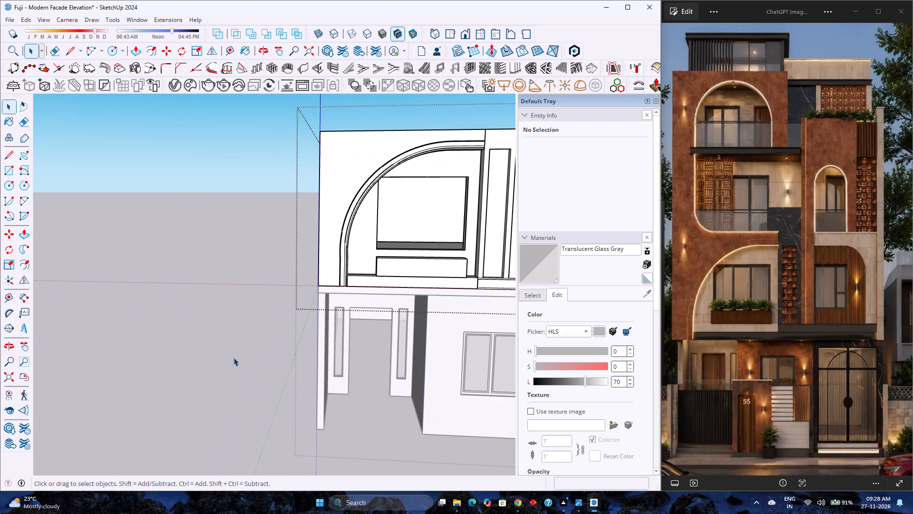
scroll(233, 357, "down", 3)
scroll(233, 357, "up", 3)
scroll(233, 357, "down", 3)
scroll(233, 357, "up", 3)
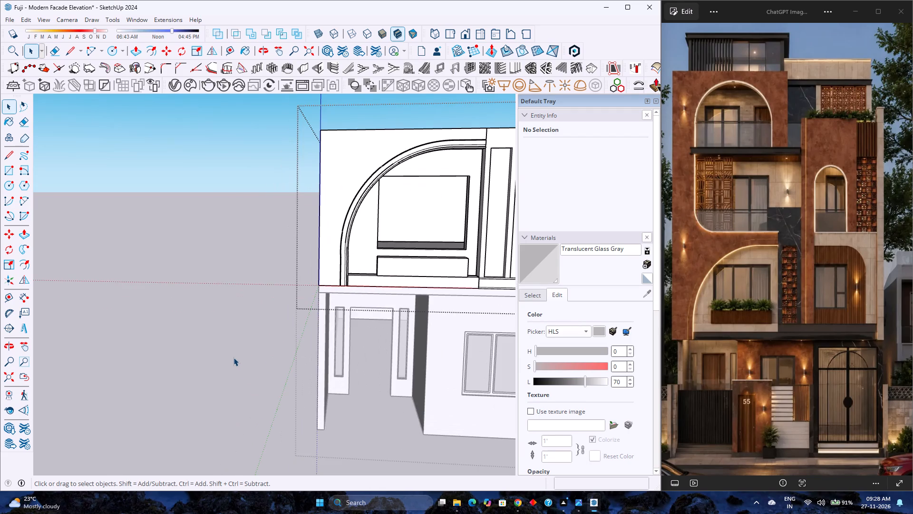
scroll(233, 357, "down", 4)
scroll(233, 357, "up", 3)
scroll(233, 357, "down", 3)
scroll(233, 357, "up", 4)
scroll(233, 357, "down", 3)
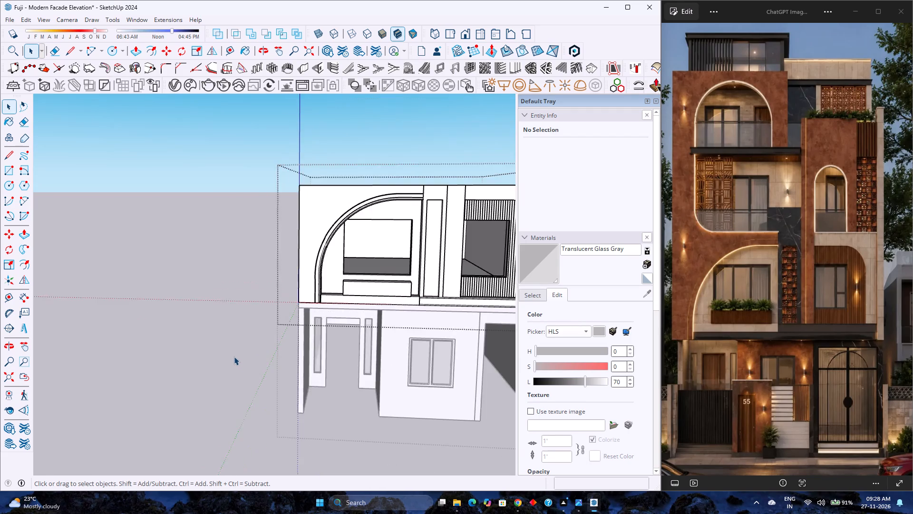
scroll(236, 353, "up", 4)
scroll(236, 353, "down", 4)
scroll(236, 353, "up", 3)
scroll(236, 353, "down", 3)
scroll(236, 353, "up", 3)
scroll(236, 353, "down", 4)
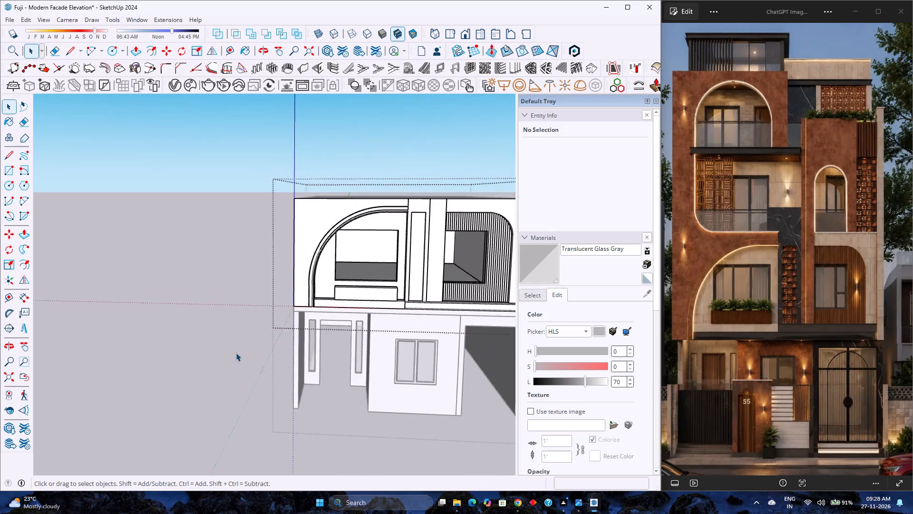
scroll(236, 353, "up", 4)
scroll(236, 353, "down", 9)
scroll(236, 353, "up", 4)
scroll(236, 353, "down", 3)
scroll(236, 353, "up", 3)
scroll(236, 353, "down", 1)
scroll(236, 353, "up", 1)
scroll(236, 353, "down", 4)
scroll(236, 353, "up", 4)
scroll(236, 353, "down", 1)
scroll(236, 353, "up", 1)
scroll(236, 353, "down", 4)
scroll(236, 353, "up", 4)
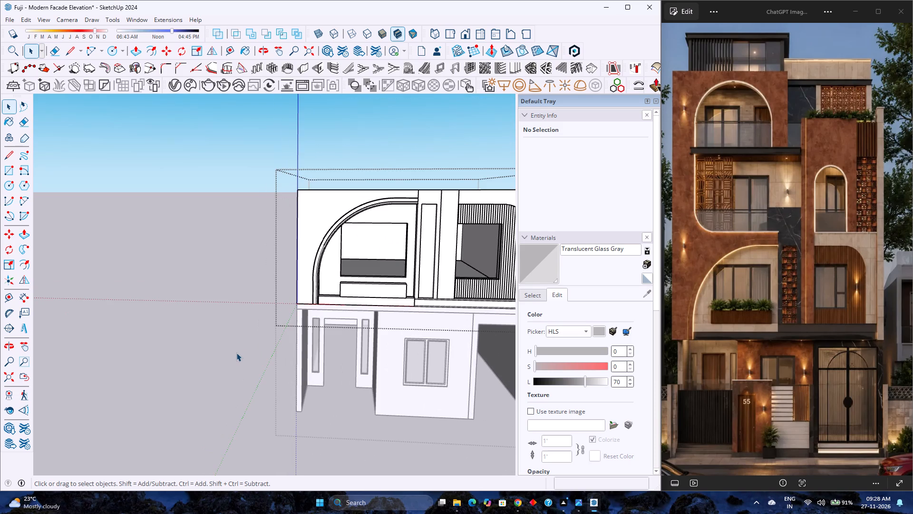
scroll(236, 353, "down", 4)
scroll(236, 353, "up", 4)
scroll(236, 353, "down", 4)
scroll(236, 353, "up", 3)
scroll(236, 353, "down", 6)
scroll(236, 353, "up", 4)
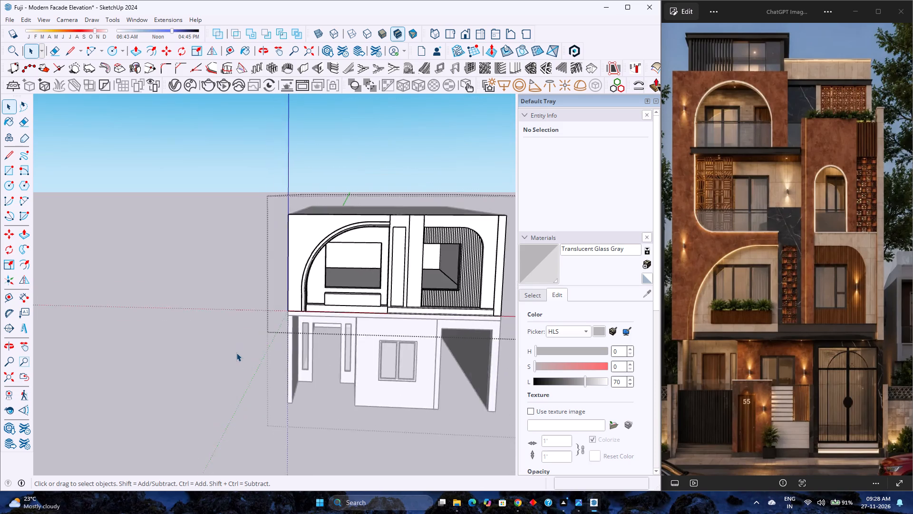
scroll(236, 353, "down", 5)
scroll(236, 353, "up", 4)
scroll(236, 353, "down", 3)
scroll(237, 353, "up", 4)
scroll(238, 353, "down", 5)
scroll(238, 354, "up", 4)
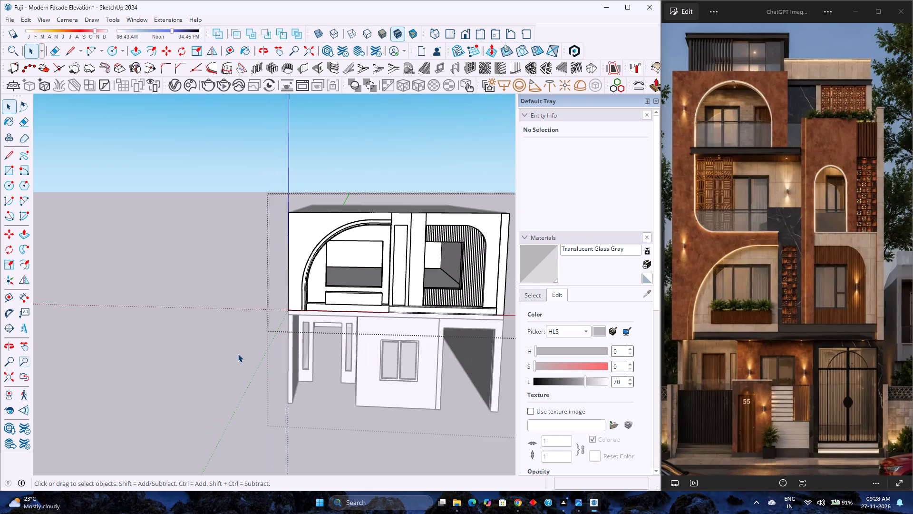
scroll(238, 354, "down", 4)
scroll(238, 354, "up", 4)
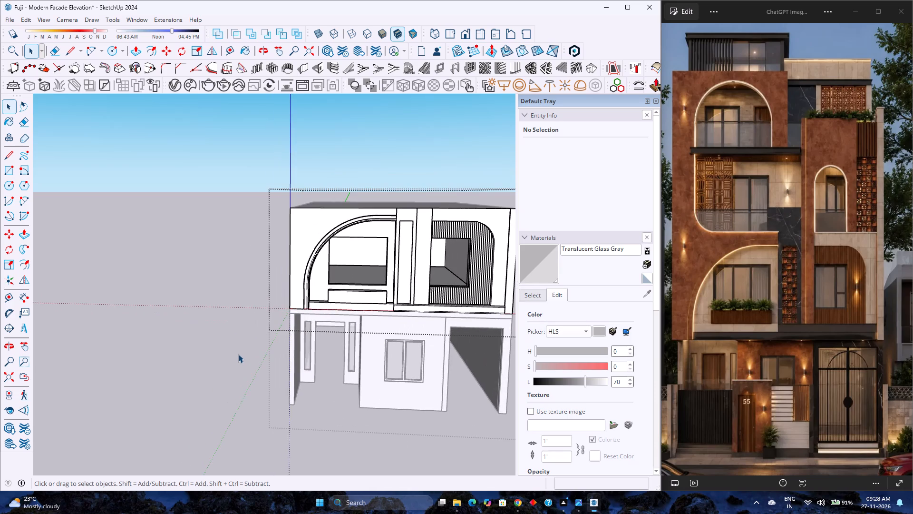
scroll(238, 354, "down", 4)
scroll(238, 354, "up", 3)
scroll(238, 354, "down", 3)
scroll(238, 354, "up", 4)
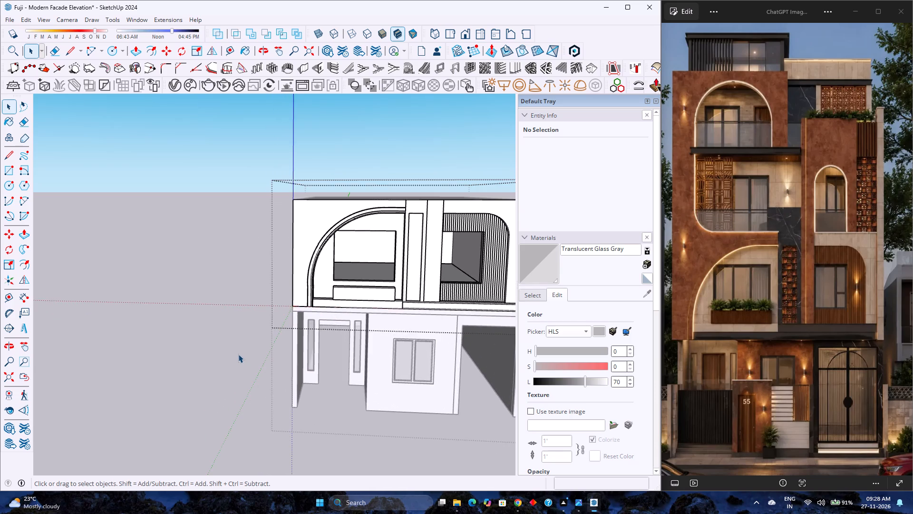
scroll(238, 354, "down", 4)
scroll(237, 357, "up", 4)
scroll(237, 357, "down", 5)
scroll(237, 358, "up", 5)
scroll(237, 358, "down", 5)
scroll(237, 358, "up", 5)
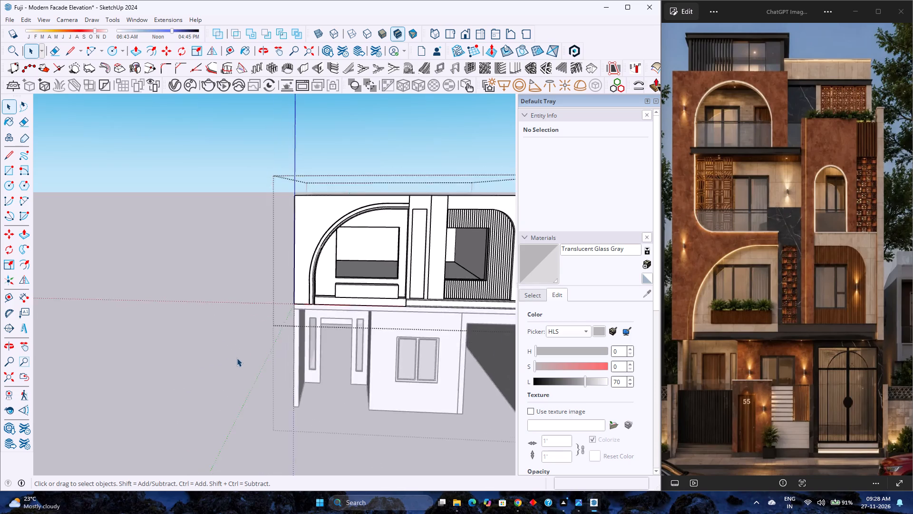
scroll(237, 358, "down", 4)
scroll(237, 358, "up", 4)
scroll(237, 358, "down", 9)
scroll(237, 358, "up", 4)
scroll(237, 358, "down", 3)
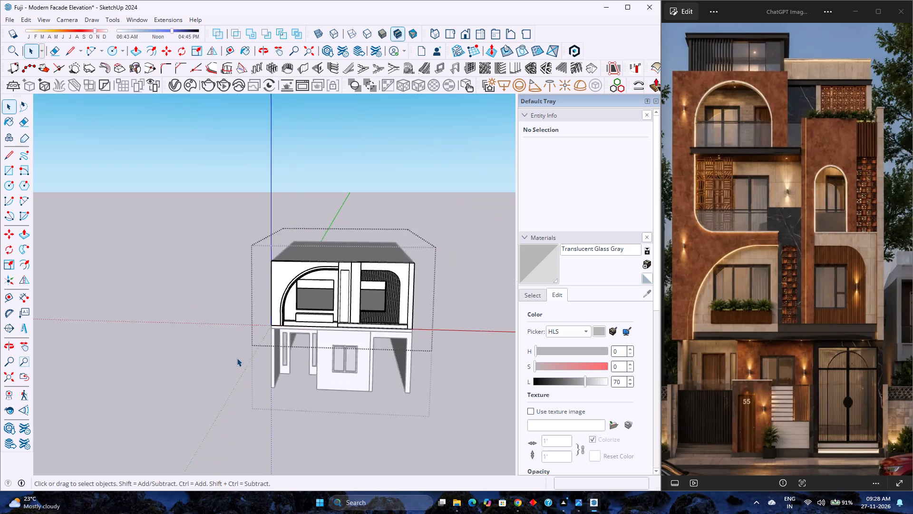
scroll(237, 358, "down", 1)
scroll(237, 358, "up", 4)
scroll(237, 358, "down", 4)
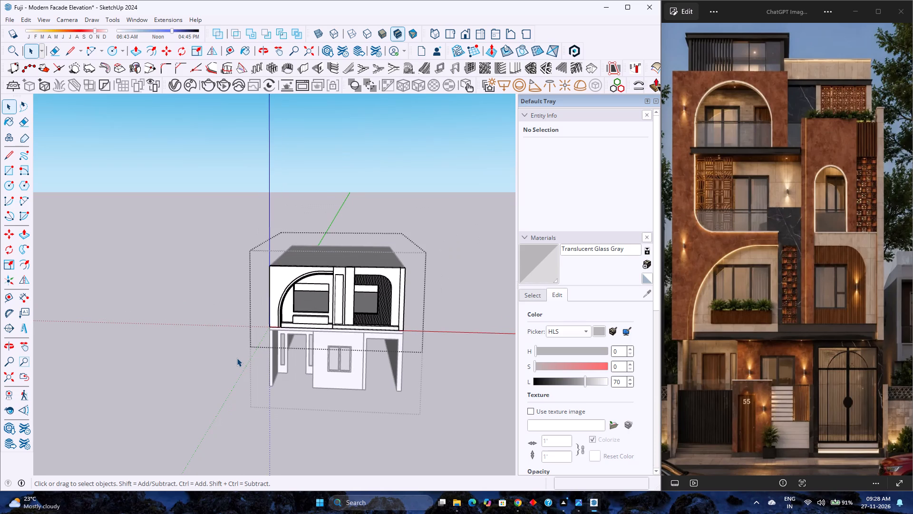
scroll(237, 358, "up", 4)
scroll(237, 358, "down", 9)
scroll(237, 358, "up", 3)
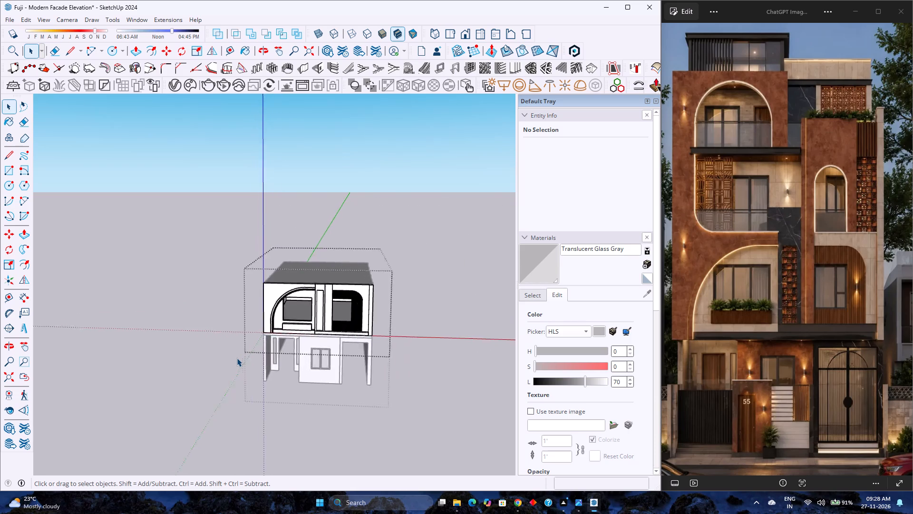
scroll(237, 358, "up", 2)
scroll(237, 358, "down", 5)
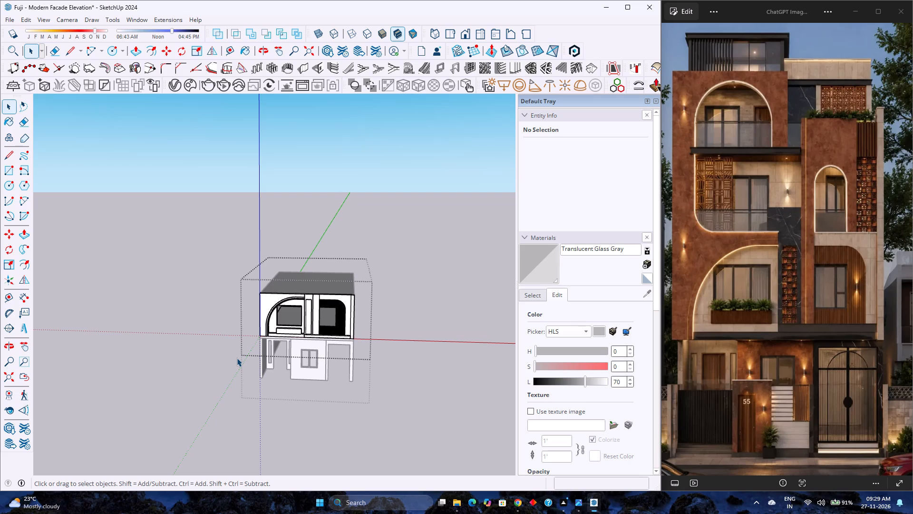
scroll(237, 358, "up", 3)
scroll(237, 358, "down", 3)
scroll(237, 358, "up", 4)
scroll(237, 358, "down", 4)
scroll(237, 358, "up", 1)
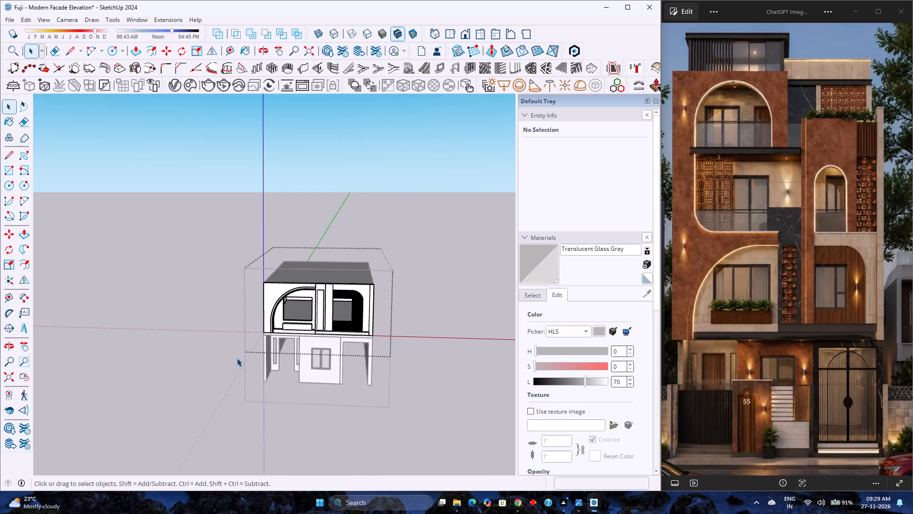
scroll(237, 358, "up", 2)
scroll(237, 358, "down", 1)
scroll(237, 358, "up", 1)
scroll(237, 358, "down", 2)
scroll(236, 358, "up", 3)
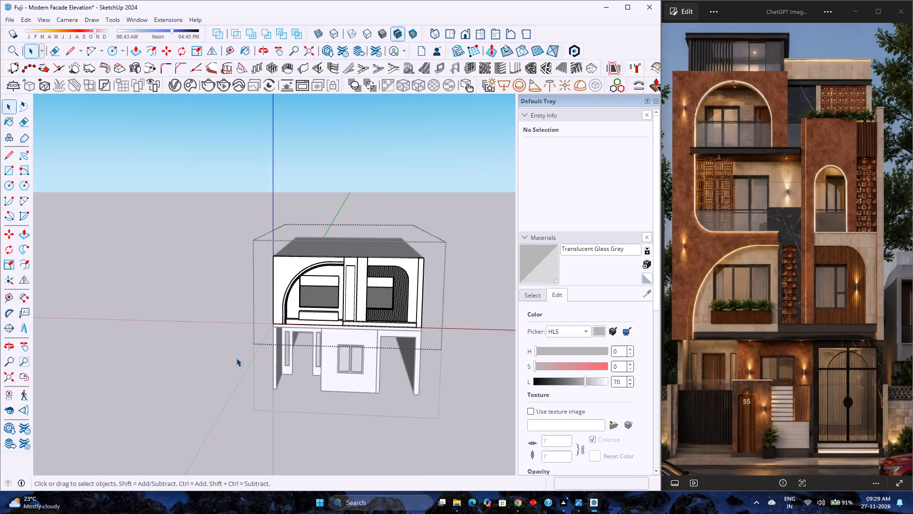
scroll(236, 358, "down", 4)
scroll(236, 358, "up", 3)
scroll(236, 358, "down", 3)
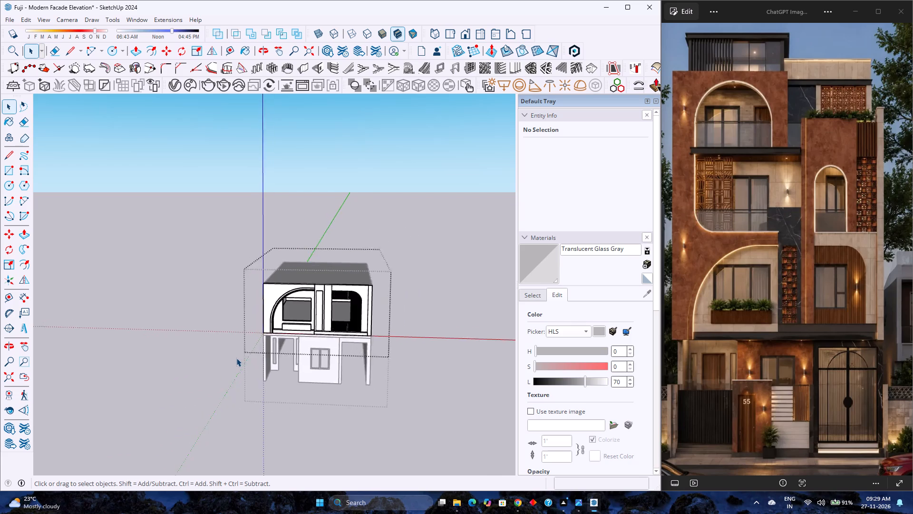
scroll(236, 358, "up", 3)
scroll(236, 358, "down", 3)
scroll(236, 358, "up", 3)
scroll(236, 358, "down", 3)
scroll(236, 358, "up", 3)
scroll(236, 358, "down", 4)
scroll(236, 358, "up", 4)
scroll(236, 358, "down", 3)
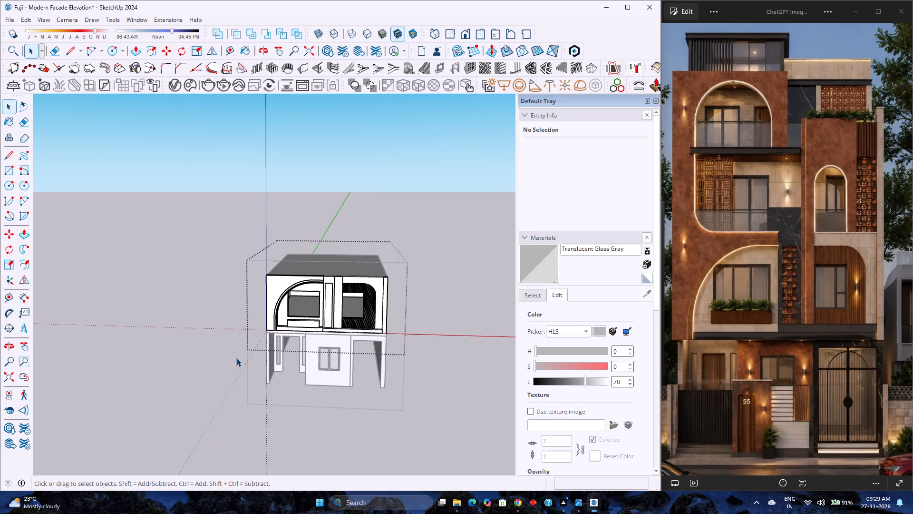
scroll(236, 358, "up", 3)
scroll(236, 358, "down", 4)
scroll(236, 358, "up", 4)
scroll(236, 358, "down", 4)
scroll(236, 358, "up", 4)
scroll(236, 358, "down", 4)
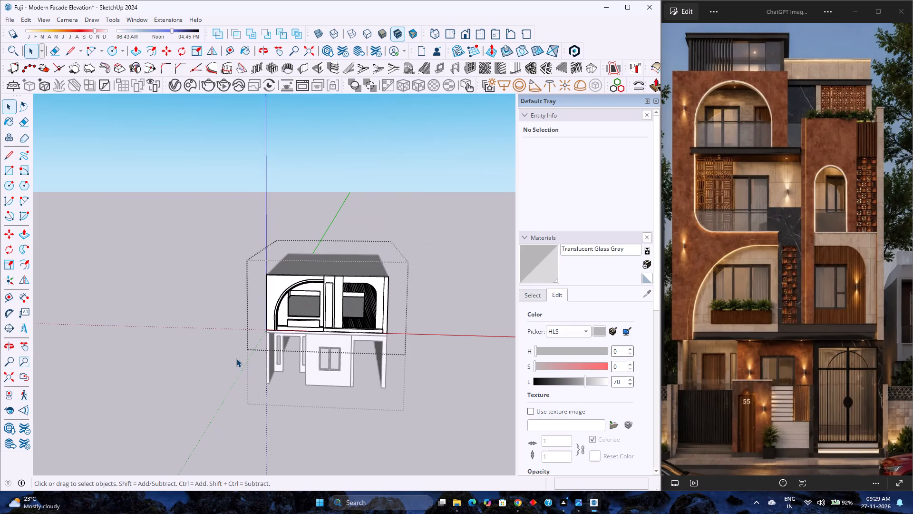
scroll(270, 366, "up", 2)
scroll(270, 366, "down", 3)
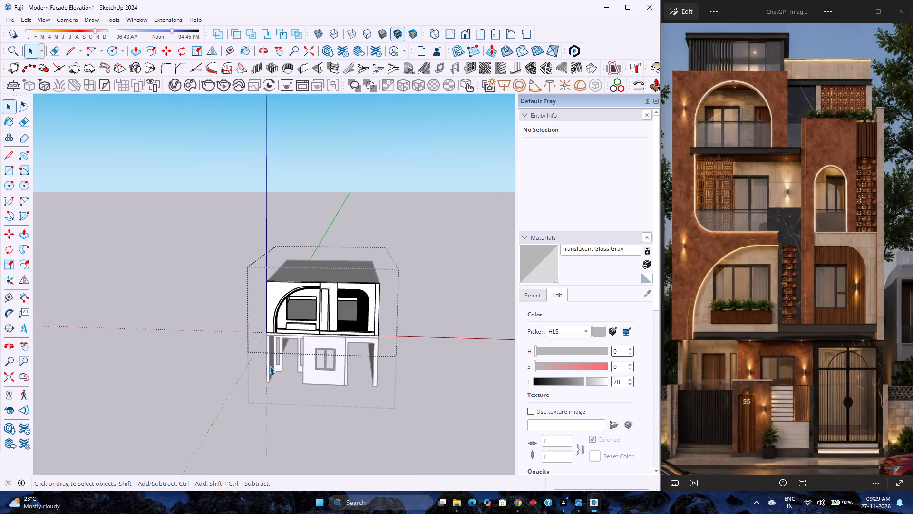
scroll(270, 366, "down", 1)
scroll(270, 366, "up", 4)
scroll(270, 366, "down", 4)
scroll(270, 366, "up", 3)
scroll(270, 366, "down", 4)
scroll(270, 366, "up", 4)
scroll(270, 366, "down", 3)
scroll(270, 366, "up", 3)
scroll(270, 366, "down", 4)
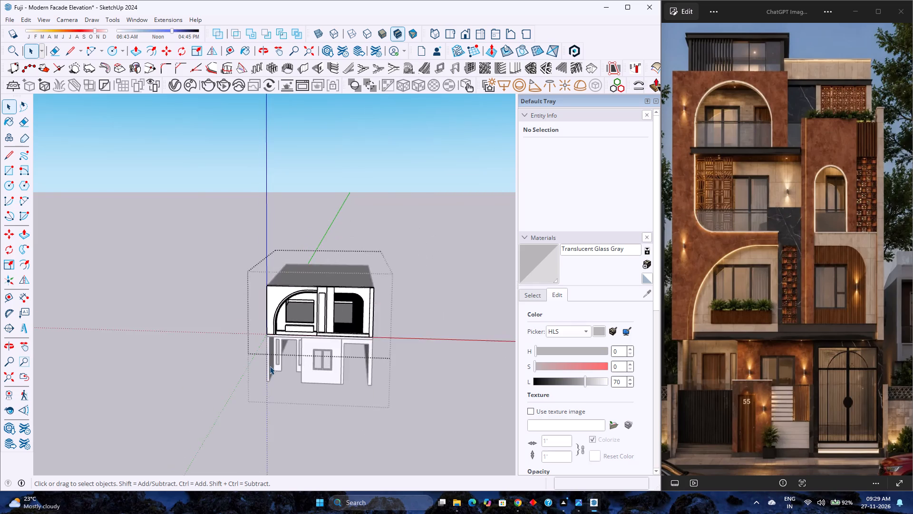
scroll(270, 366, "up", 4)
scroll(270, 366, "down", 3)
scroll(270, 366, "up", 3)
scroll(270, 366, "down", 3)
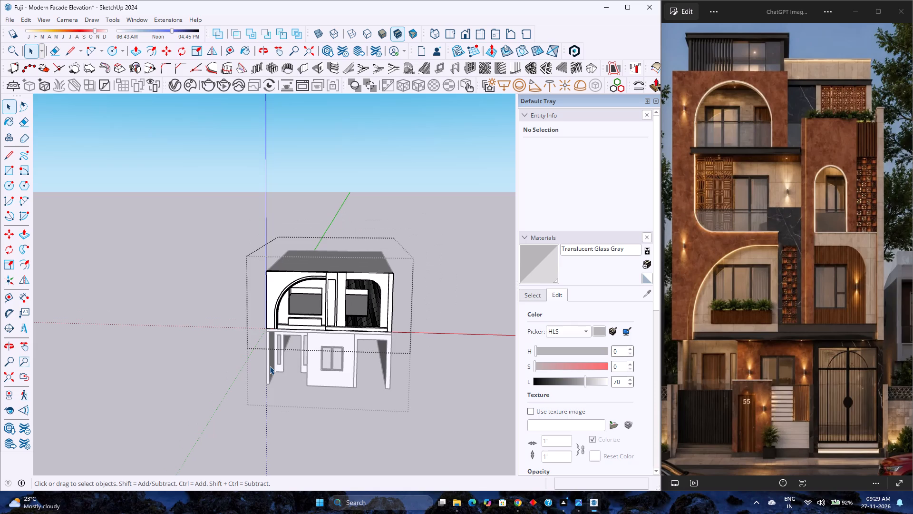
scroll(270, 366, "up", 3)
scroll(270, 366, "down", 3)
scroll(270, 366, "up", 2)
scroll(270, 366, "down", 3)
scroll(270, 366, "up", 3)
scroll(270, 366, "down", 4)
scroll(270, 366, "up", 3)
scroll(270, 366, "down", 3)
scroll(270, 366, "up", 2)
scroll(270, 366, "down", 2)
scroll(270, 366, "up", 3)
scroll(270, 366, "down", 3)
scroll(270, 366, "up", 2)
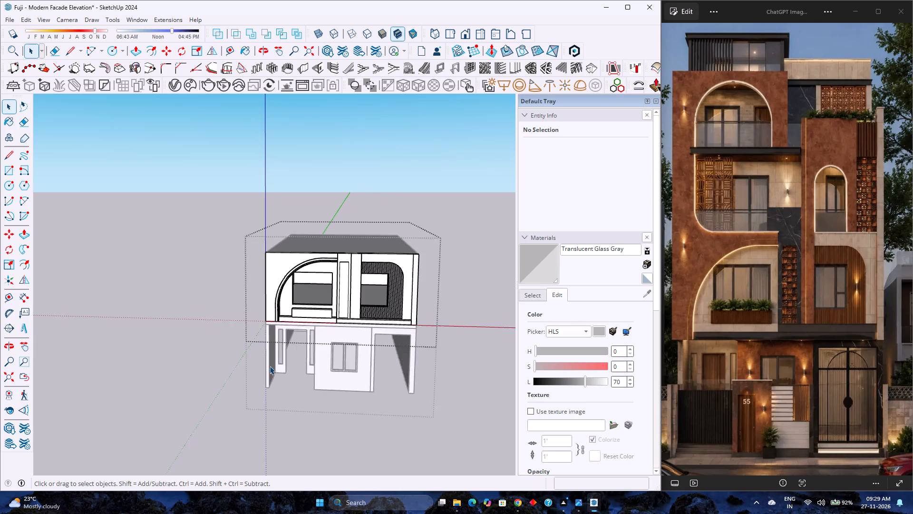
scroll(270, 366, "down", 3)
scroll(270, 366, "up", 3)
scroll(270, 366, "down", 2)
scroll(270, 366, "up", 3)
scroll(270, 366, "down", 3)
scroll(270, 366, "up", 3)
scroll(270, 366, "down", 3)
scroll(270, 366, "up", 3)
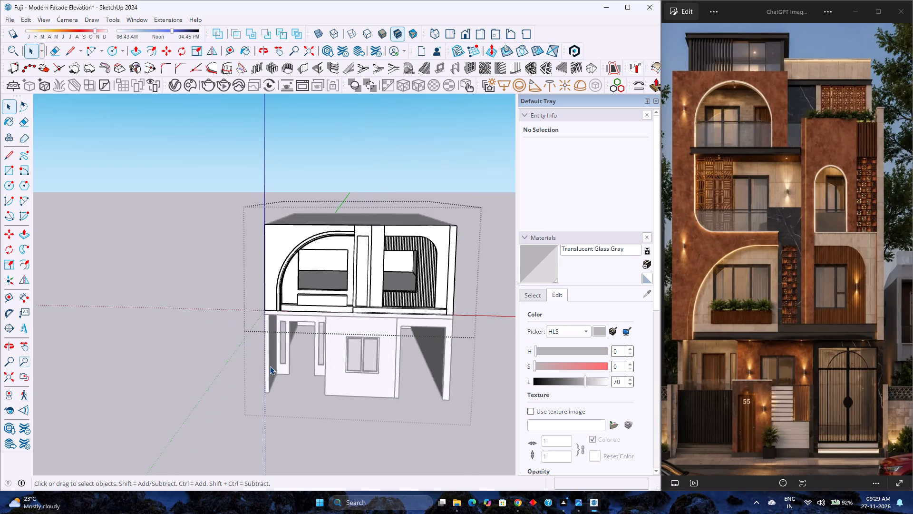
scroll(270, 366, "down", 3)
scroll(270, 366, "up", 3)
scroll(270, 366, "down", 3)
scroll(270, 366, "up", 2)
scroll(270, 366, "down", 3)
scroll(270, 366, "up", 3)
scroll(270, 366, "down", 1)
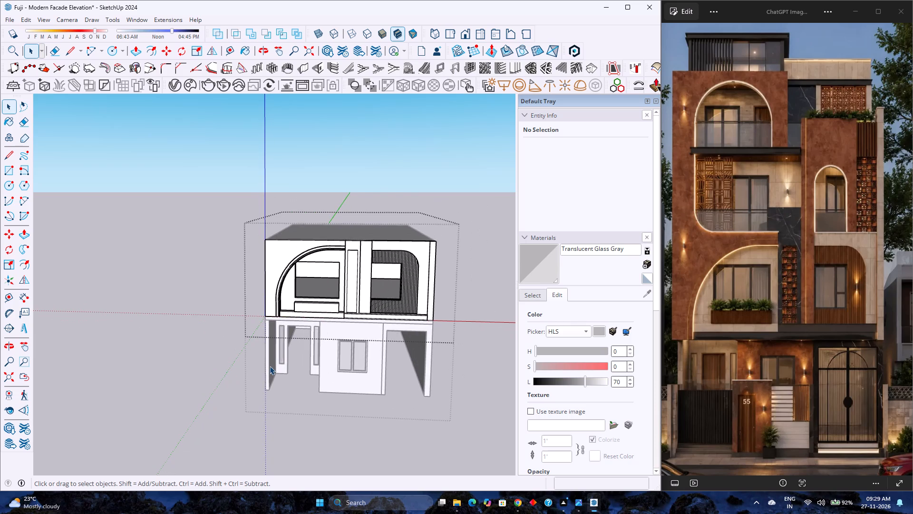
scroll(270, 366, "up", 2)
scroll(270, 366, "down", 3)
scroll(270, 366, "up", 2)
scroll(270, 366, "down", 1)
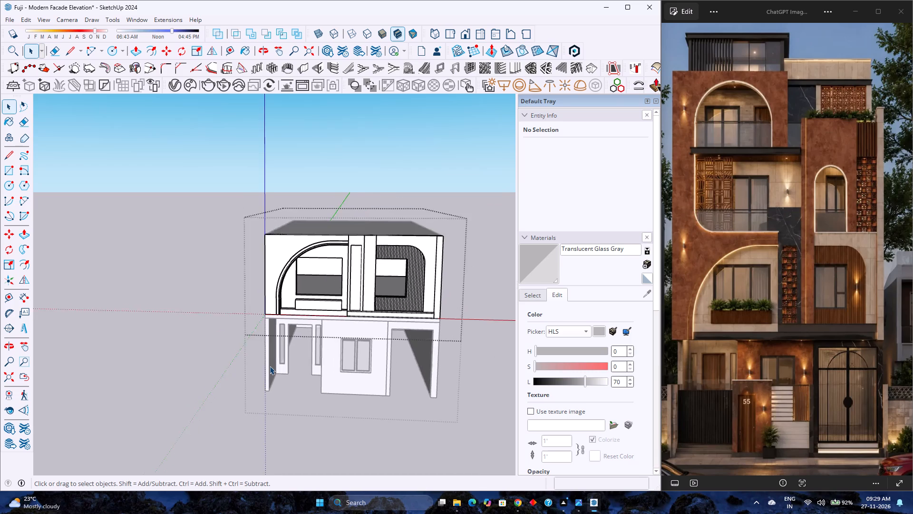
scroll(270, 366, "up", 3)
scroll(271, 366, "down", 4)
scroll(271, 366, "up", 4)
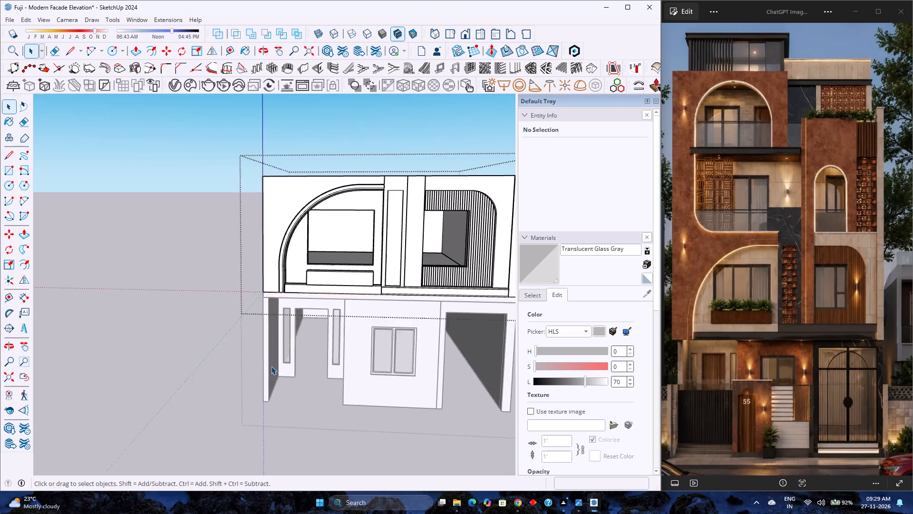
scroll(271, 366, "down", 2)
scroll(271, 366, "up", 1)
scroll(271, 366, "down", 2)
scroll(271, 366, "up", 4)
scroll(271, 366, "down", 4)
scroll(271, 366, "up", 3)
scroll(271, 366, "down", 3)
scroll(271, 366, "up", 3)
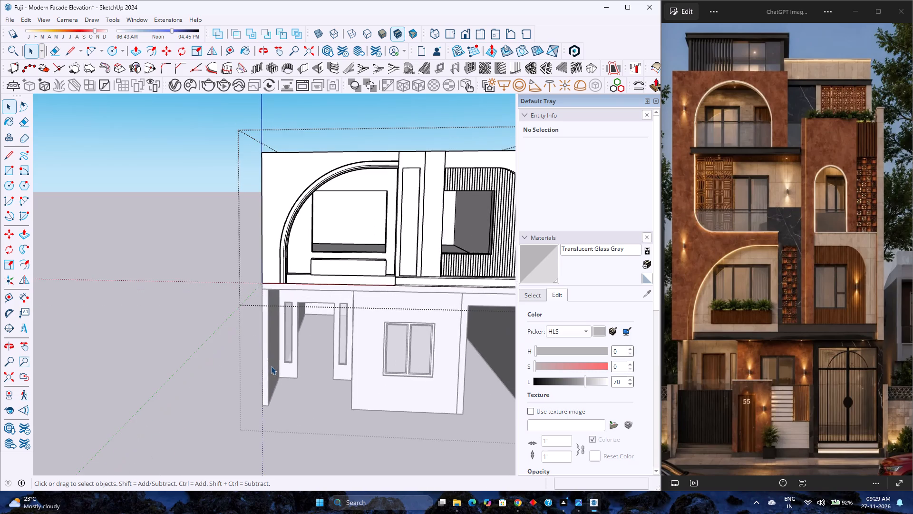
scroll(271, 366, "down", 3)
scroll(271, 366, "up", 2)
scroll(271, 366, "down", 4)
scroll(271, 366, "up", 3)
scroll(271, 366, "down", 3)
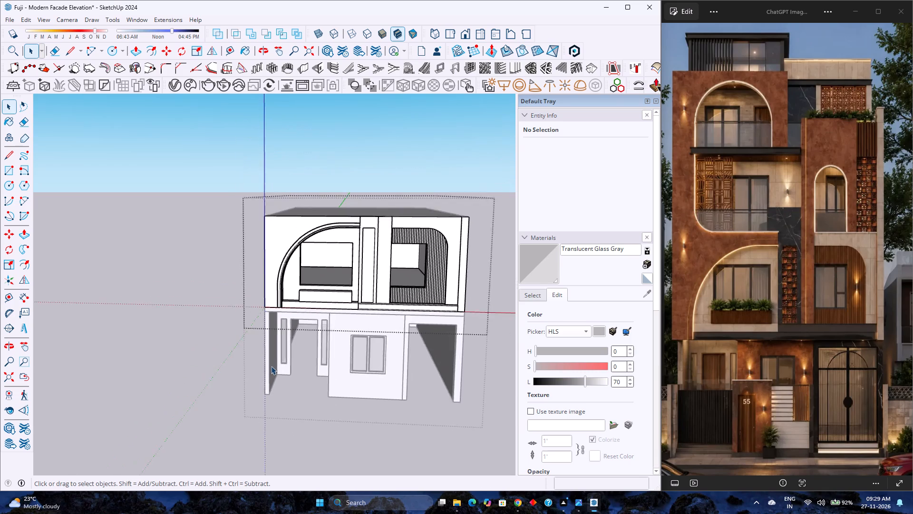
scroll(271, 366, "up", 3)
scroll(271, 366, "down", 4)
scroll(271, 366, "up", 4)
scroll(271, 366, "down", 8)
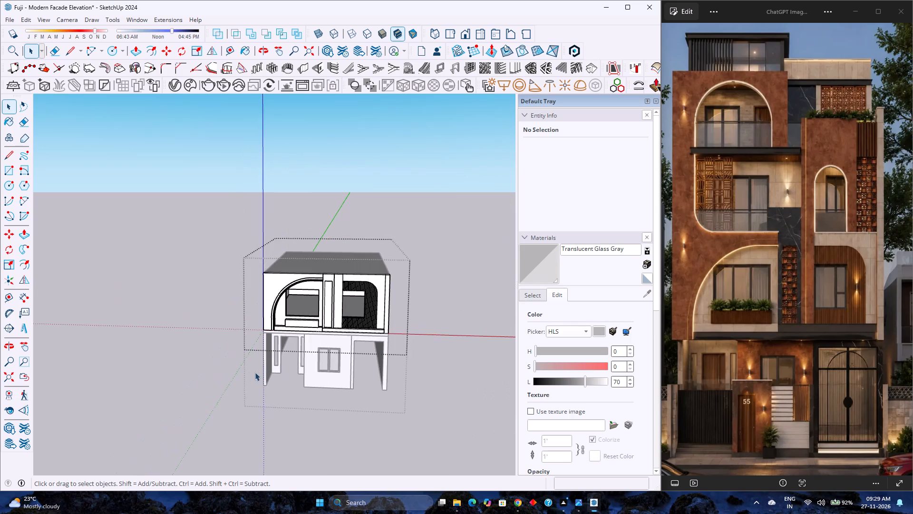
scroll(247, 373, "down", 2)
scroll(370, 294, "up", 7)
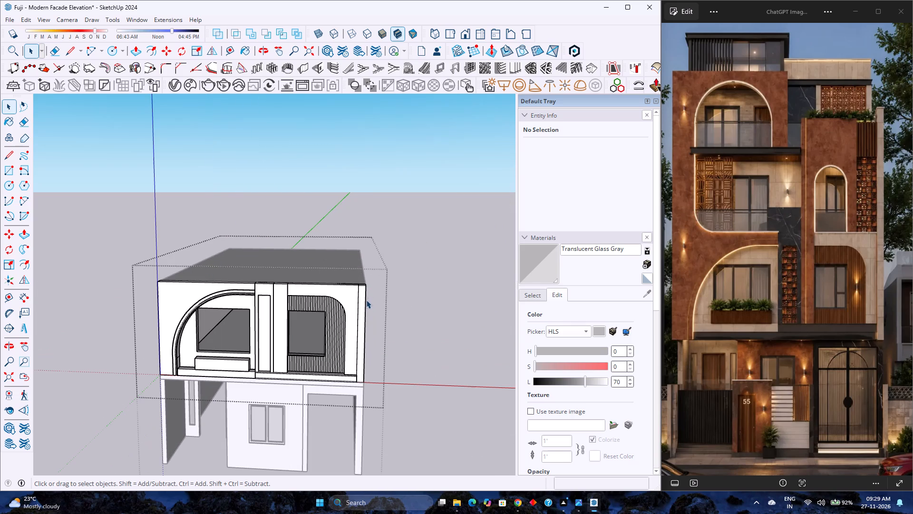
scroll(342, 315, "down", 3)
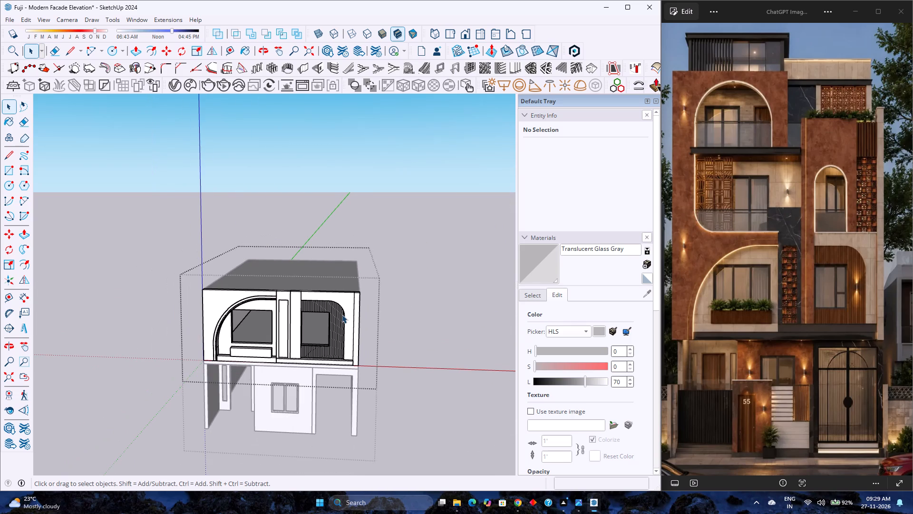
Fit the whole model in view and switch to the standard front view to examine the two-storey facade.
scroll(214, 338, "up", 3)
scroll(214, 338, "down", 3)
scroll(214, 338, "up", 3)
scroll(214, 338, "down", 3)
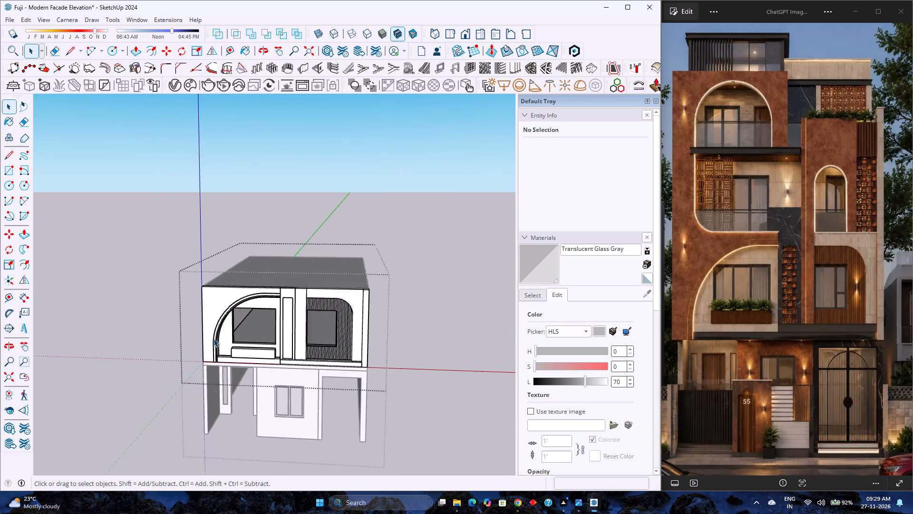
scroll(213, 338, "up", 2)
scroll(213, 338, "down", 3)
scroll(213, 338, "up", 3)
scroll(213, 338, "down", 3)
left_click(10, 378)
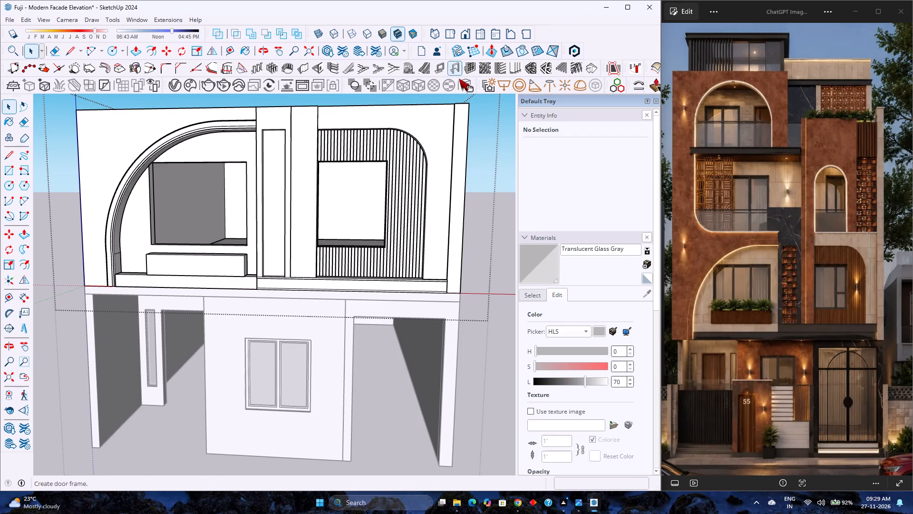
left_click(464, 35)
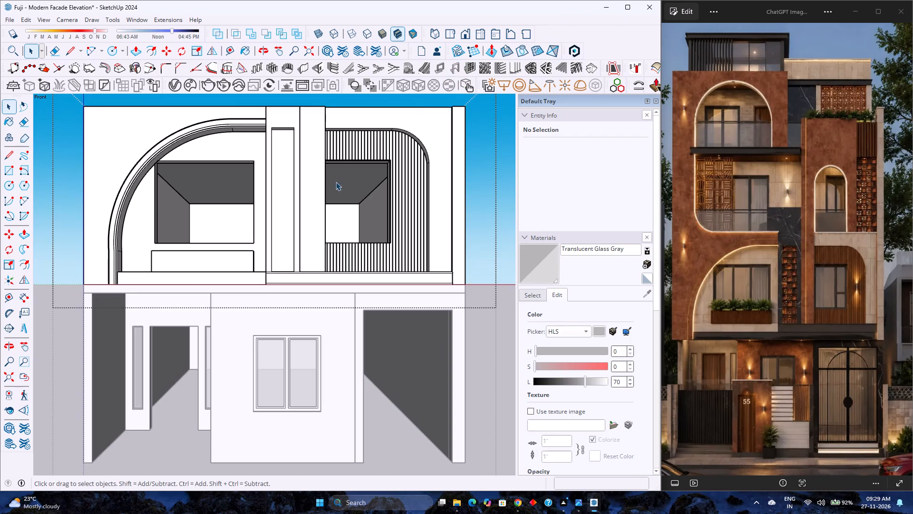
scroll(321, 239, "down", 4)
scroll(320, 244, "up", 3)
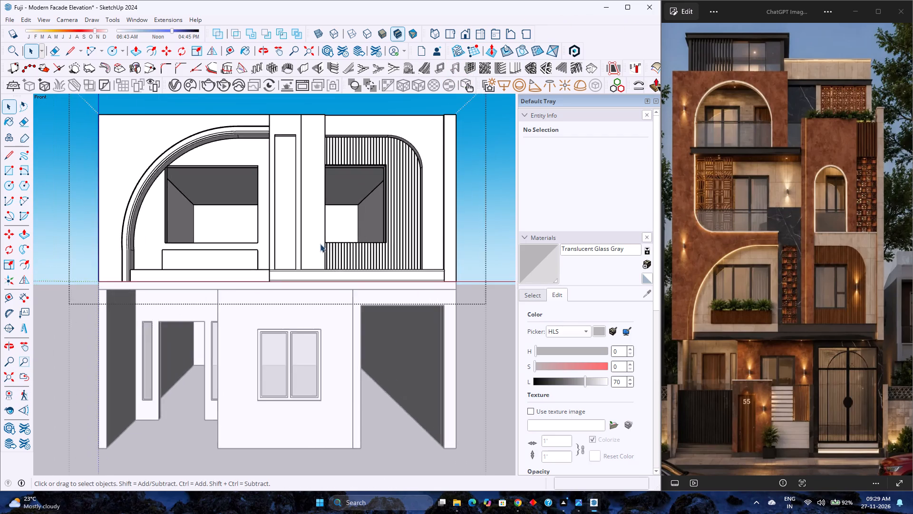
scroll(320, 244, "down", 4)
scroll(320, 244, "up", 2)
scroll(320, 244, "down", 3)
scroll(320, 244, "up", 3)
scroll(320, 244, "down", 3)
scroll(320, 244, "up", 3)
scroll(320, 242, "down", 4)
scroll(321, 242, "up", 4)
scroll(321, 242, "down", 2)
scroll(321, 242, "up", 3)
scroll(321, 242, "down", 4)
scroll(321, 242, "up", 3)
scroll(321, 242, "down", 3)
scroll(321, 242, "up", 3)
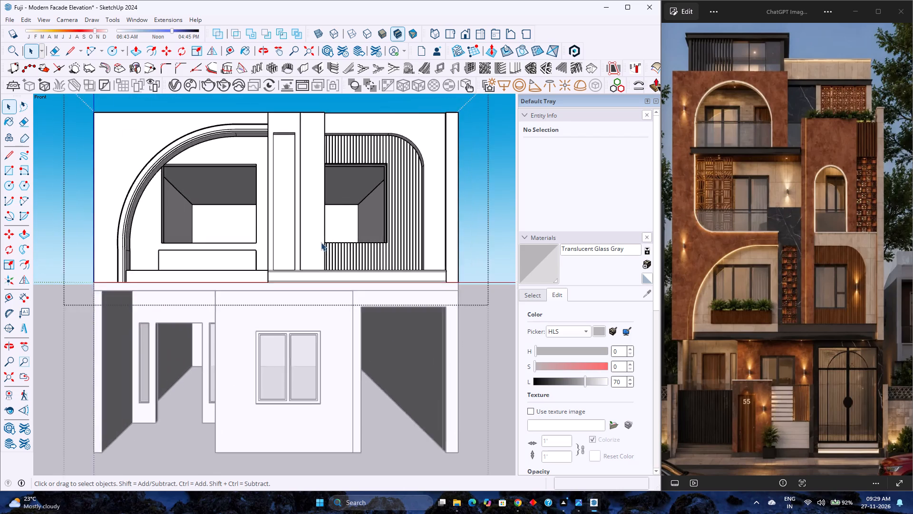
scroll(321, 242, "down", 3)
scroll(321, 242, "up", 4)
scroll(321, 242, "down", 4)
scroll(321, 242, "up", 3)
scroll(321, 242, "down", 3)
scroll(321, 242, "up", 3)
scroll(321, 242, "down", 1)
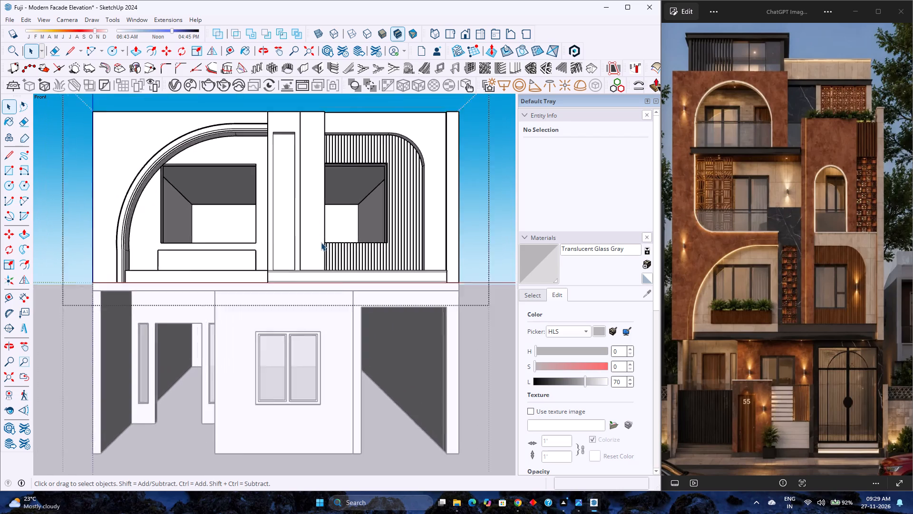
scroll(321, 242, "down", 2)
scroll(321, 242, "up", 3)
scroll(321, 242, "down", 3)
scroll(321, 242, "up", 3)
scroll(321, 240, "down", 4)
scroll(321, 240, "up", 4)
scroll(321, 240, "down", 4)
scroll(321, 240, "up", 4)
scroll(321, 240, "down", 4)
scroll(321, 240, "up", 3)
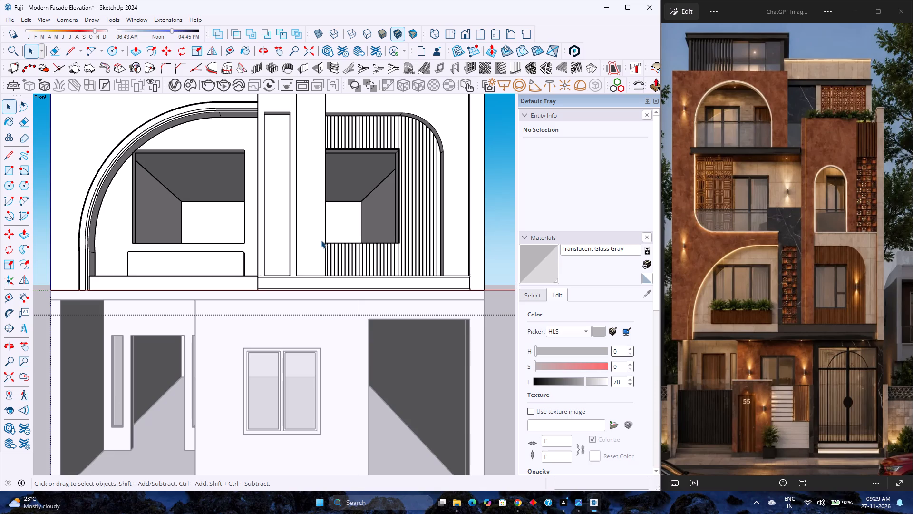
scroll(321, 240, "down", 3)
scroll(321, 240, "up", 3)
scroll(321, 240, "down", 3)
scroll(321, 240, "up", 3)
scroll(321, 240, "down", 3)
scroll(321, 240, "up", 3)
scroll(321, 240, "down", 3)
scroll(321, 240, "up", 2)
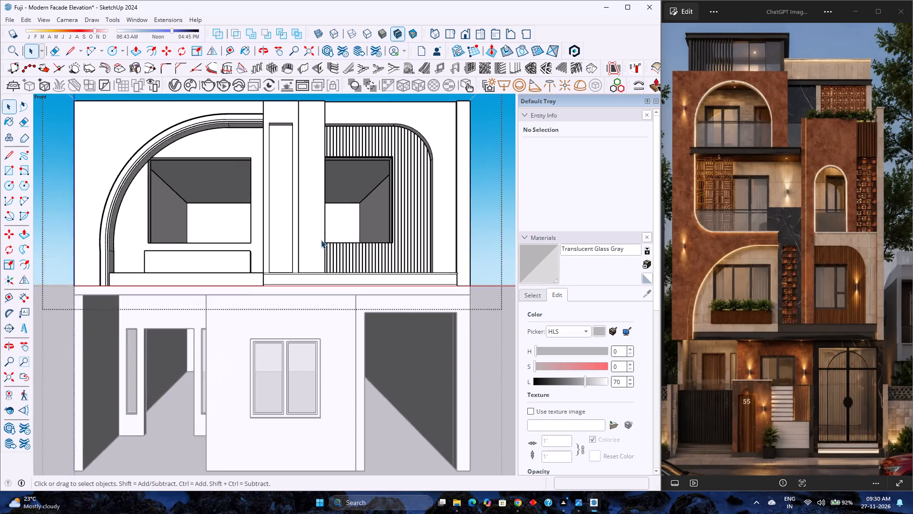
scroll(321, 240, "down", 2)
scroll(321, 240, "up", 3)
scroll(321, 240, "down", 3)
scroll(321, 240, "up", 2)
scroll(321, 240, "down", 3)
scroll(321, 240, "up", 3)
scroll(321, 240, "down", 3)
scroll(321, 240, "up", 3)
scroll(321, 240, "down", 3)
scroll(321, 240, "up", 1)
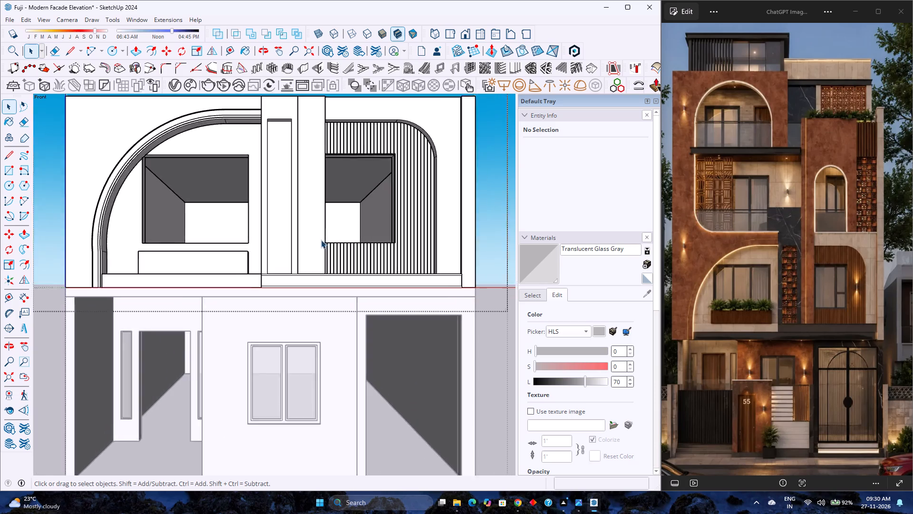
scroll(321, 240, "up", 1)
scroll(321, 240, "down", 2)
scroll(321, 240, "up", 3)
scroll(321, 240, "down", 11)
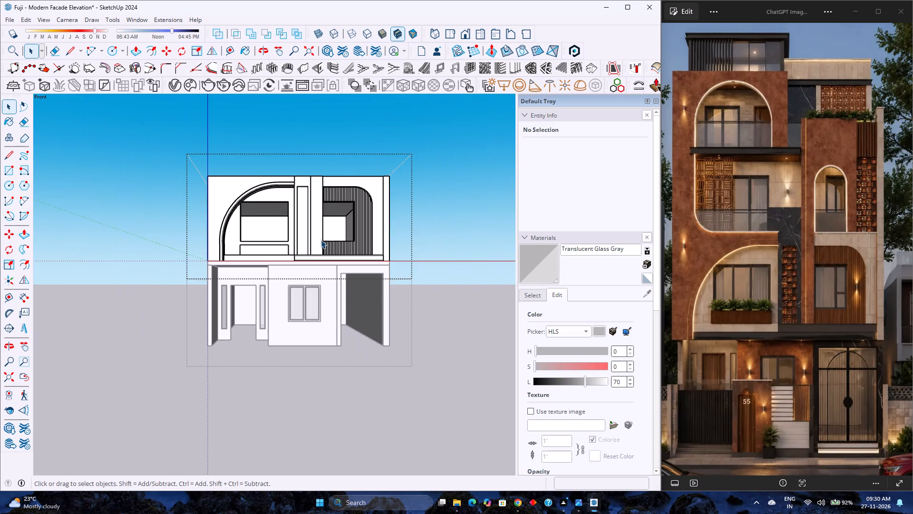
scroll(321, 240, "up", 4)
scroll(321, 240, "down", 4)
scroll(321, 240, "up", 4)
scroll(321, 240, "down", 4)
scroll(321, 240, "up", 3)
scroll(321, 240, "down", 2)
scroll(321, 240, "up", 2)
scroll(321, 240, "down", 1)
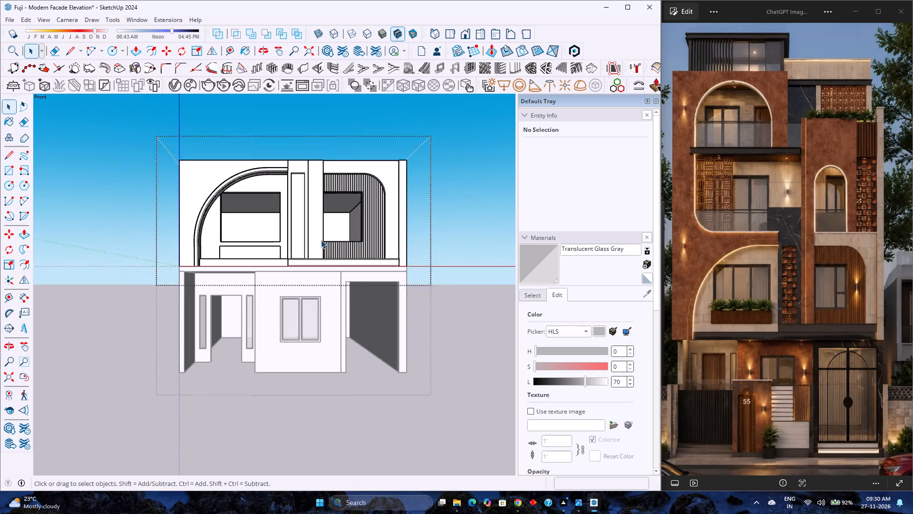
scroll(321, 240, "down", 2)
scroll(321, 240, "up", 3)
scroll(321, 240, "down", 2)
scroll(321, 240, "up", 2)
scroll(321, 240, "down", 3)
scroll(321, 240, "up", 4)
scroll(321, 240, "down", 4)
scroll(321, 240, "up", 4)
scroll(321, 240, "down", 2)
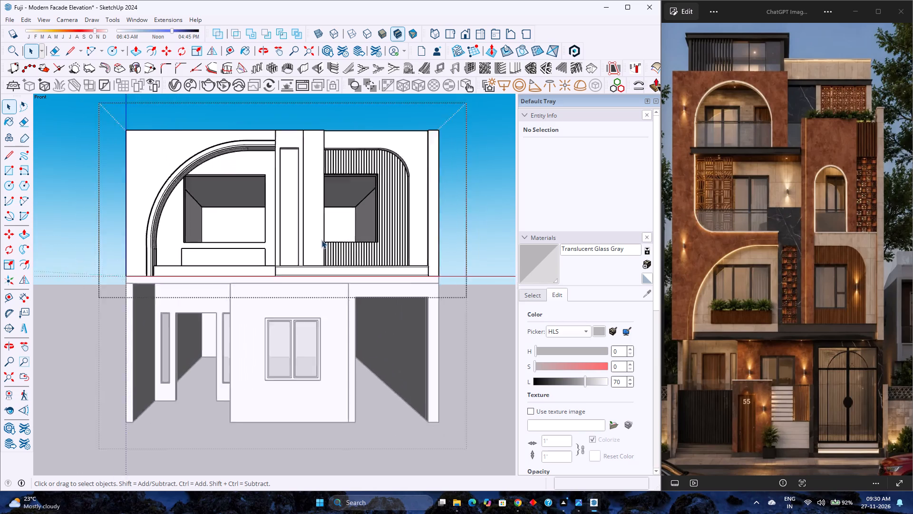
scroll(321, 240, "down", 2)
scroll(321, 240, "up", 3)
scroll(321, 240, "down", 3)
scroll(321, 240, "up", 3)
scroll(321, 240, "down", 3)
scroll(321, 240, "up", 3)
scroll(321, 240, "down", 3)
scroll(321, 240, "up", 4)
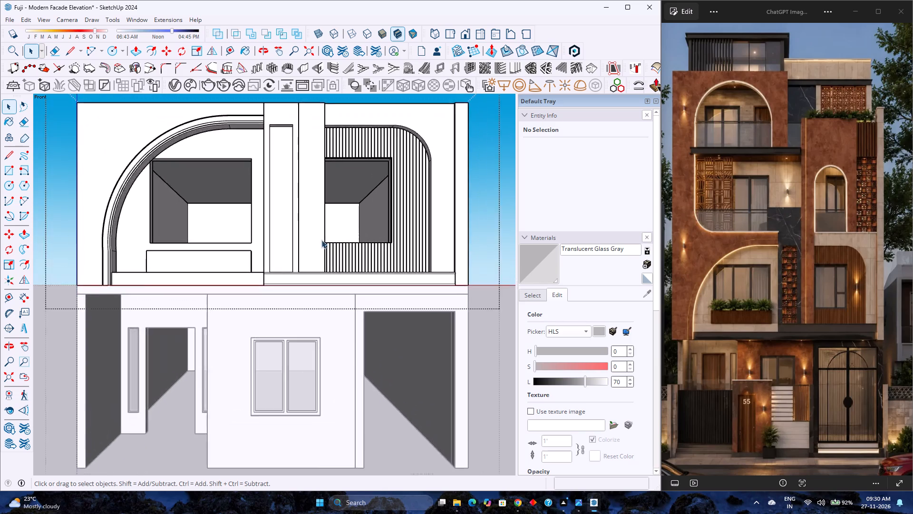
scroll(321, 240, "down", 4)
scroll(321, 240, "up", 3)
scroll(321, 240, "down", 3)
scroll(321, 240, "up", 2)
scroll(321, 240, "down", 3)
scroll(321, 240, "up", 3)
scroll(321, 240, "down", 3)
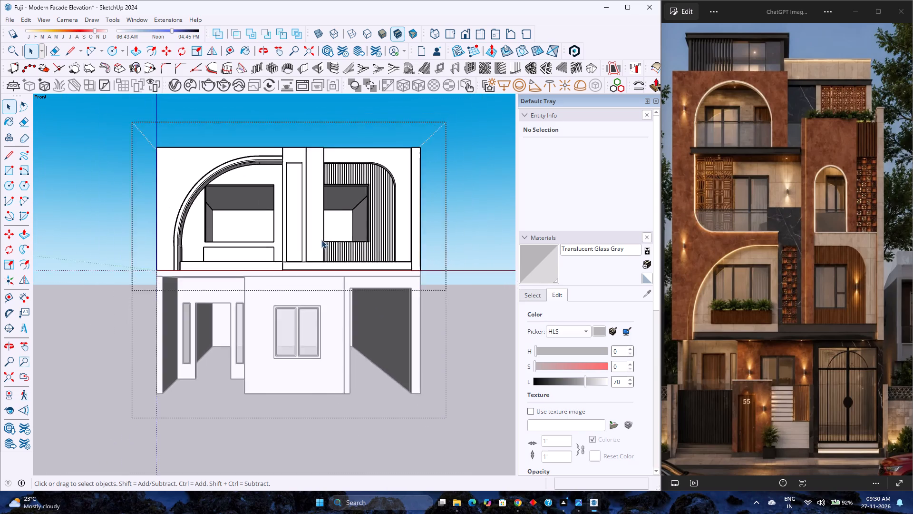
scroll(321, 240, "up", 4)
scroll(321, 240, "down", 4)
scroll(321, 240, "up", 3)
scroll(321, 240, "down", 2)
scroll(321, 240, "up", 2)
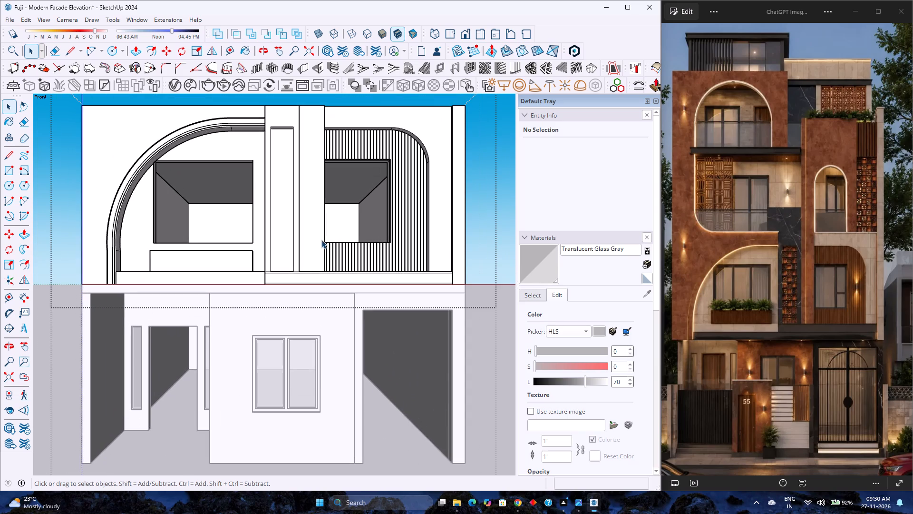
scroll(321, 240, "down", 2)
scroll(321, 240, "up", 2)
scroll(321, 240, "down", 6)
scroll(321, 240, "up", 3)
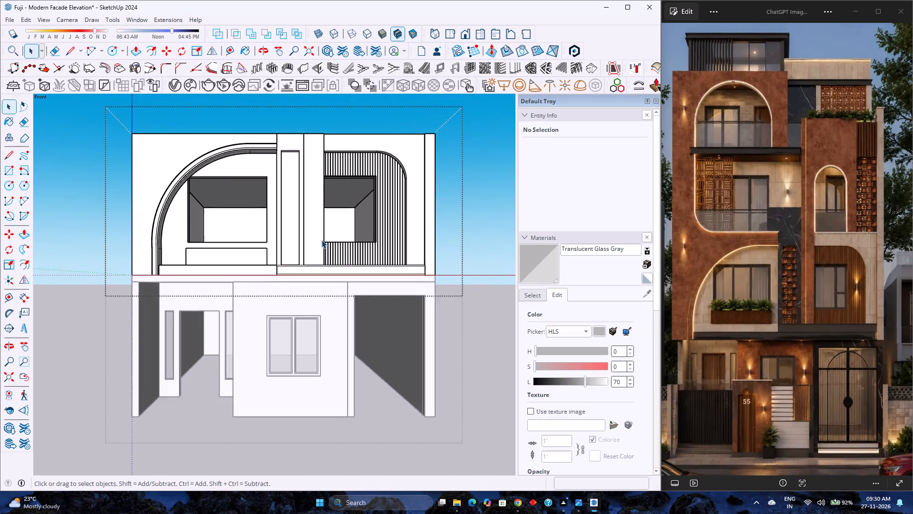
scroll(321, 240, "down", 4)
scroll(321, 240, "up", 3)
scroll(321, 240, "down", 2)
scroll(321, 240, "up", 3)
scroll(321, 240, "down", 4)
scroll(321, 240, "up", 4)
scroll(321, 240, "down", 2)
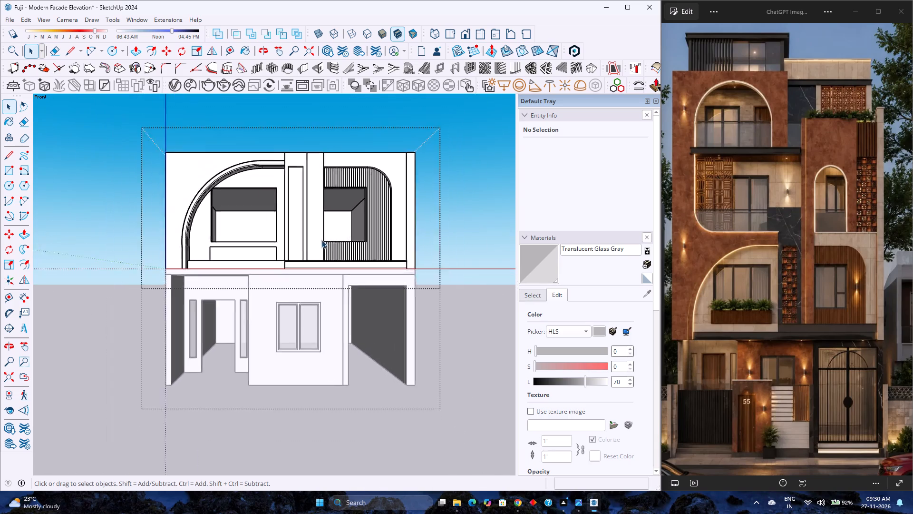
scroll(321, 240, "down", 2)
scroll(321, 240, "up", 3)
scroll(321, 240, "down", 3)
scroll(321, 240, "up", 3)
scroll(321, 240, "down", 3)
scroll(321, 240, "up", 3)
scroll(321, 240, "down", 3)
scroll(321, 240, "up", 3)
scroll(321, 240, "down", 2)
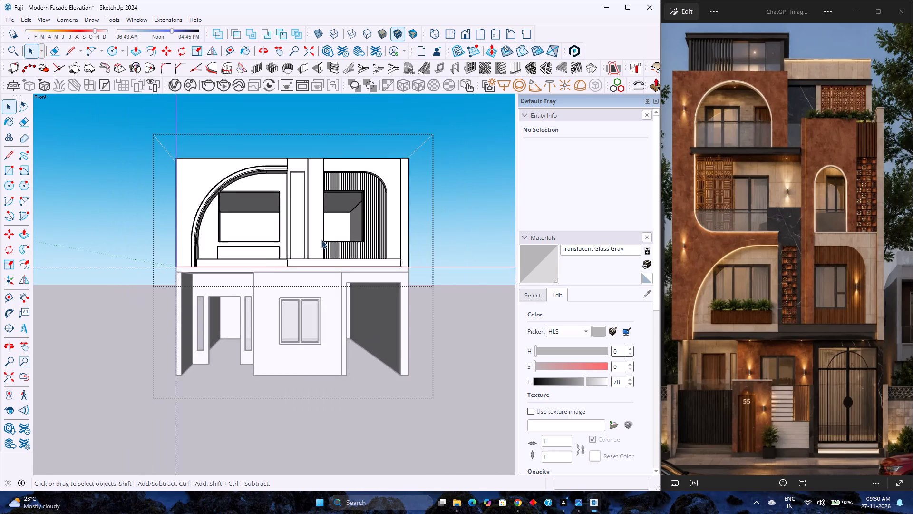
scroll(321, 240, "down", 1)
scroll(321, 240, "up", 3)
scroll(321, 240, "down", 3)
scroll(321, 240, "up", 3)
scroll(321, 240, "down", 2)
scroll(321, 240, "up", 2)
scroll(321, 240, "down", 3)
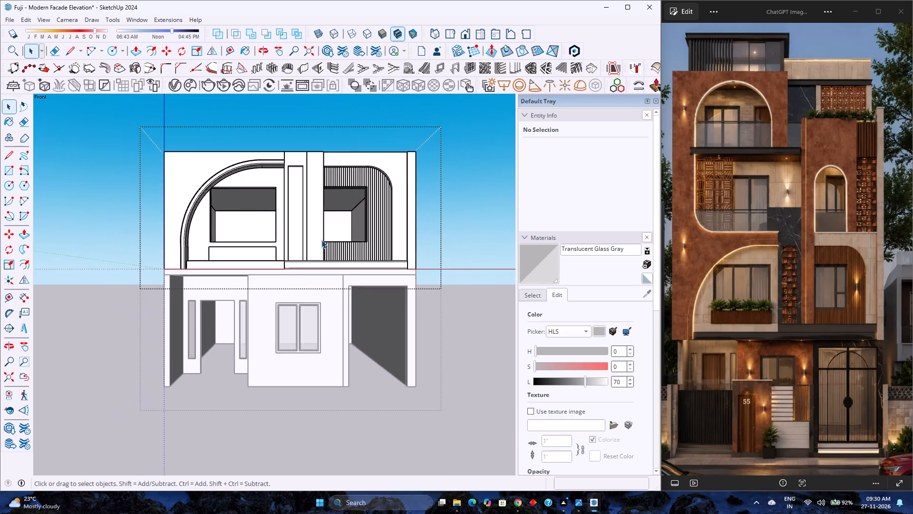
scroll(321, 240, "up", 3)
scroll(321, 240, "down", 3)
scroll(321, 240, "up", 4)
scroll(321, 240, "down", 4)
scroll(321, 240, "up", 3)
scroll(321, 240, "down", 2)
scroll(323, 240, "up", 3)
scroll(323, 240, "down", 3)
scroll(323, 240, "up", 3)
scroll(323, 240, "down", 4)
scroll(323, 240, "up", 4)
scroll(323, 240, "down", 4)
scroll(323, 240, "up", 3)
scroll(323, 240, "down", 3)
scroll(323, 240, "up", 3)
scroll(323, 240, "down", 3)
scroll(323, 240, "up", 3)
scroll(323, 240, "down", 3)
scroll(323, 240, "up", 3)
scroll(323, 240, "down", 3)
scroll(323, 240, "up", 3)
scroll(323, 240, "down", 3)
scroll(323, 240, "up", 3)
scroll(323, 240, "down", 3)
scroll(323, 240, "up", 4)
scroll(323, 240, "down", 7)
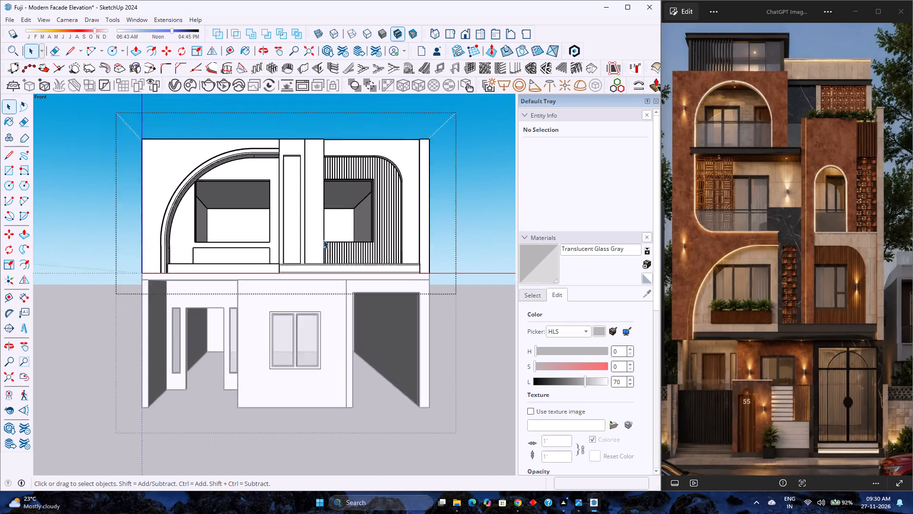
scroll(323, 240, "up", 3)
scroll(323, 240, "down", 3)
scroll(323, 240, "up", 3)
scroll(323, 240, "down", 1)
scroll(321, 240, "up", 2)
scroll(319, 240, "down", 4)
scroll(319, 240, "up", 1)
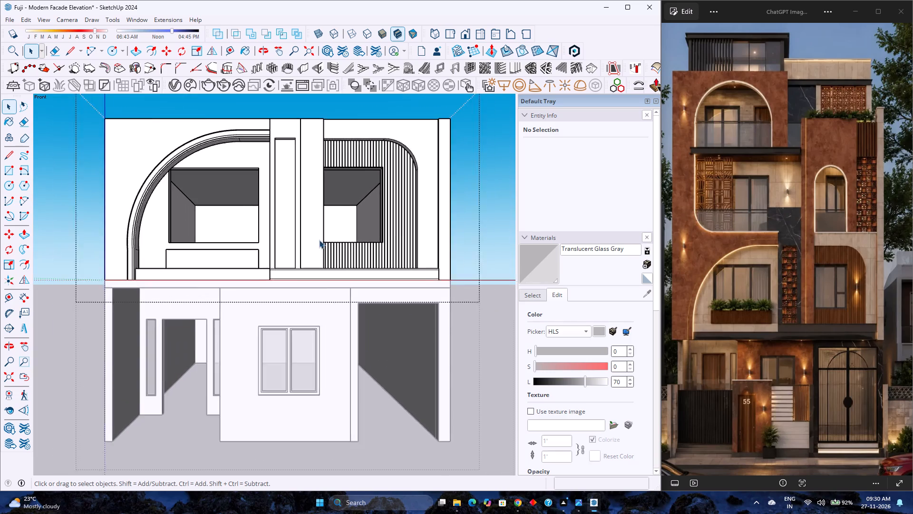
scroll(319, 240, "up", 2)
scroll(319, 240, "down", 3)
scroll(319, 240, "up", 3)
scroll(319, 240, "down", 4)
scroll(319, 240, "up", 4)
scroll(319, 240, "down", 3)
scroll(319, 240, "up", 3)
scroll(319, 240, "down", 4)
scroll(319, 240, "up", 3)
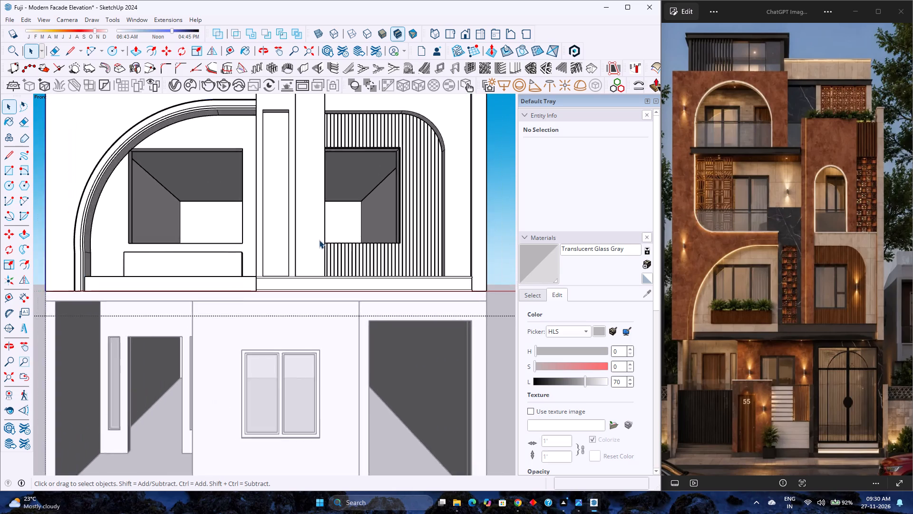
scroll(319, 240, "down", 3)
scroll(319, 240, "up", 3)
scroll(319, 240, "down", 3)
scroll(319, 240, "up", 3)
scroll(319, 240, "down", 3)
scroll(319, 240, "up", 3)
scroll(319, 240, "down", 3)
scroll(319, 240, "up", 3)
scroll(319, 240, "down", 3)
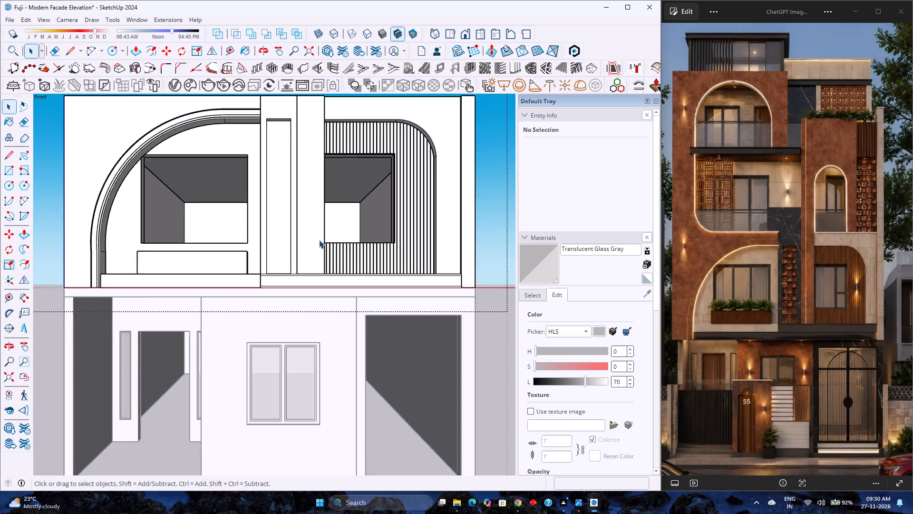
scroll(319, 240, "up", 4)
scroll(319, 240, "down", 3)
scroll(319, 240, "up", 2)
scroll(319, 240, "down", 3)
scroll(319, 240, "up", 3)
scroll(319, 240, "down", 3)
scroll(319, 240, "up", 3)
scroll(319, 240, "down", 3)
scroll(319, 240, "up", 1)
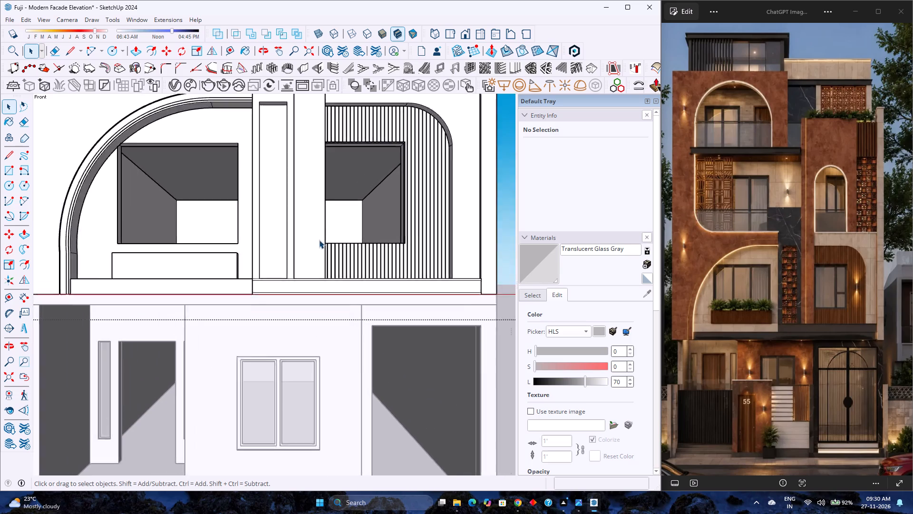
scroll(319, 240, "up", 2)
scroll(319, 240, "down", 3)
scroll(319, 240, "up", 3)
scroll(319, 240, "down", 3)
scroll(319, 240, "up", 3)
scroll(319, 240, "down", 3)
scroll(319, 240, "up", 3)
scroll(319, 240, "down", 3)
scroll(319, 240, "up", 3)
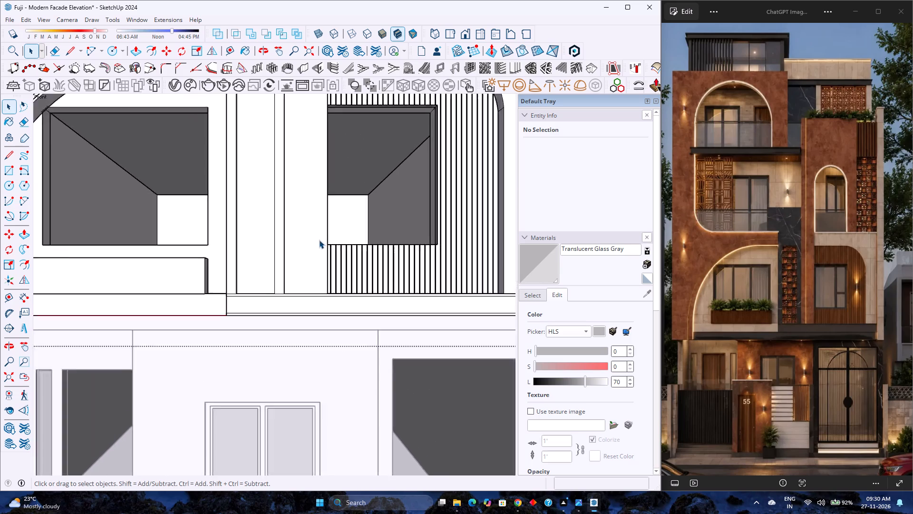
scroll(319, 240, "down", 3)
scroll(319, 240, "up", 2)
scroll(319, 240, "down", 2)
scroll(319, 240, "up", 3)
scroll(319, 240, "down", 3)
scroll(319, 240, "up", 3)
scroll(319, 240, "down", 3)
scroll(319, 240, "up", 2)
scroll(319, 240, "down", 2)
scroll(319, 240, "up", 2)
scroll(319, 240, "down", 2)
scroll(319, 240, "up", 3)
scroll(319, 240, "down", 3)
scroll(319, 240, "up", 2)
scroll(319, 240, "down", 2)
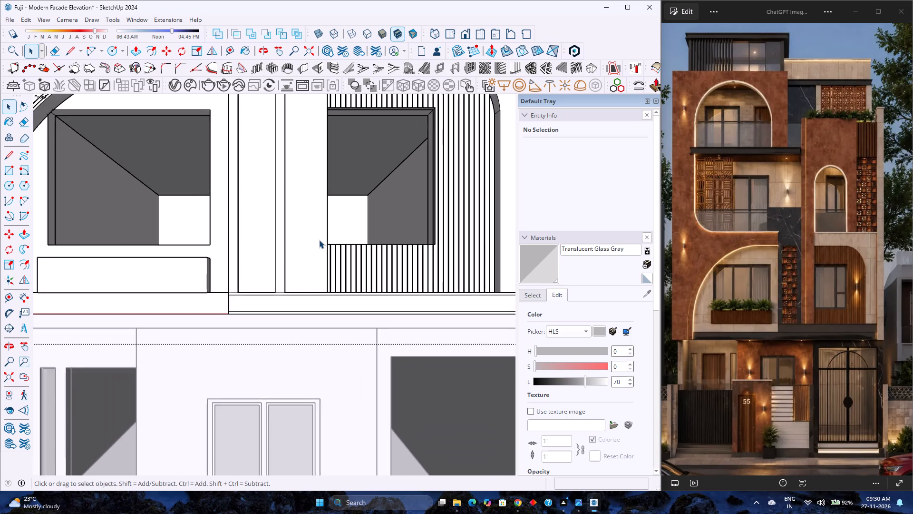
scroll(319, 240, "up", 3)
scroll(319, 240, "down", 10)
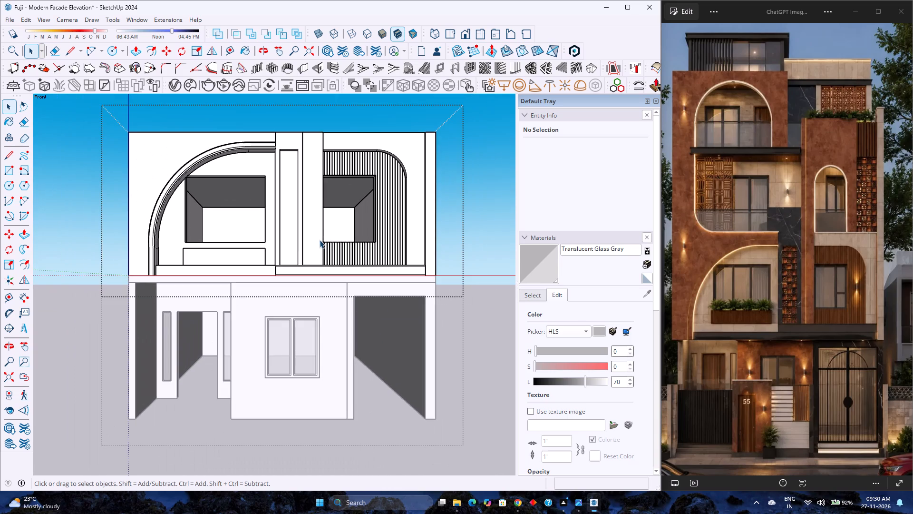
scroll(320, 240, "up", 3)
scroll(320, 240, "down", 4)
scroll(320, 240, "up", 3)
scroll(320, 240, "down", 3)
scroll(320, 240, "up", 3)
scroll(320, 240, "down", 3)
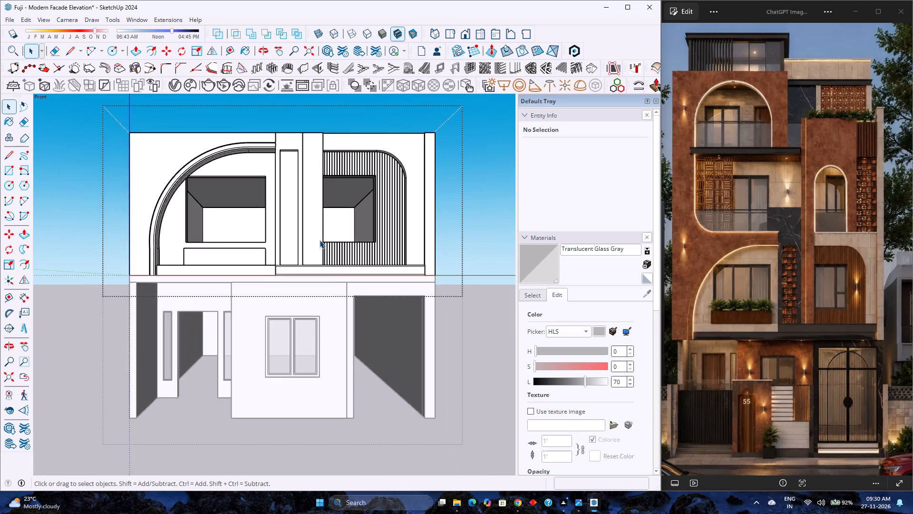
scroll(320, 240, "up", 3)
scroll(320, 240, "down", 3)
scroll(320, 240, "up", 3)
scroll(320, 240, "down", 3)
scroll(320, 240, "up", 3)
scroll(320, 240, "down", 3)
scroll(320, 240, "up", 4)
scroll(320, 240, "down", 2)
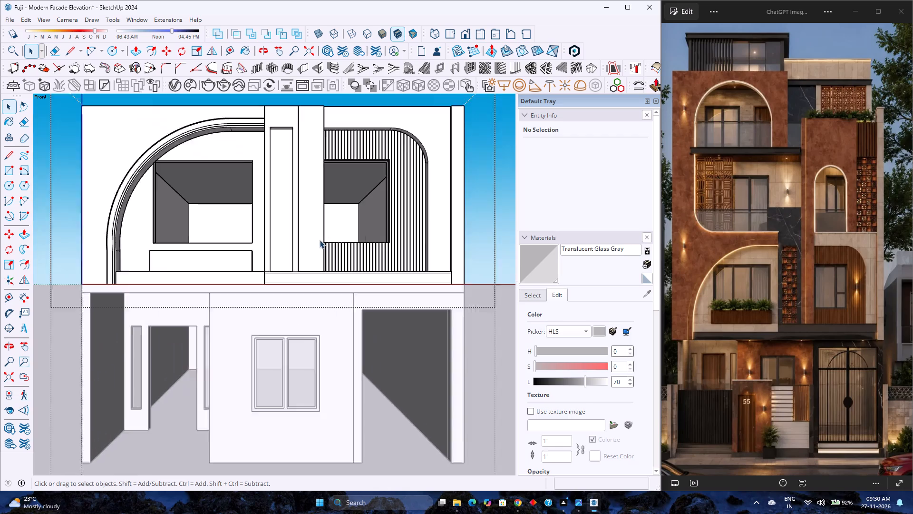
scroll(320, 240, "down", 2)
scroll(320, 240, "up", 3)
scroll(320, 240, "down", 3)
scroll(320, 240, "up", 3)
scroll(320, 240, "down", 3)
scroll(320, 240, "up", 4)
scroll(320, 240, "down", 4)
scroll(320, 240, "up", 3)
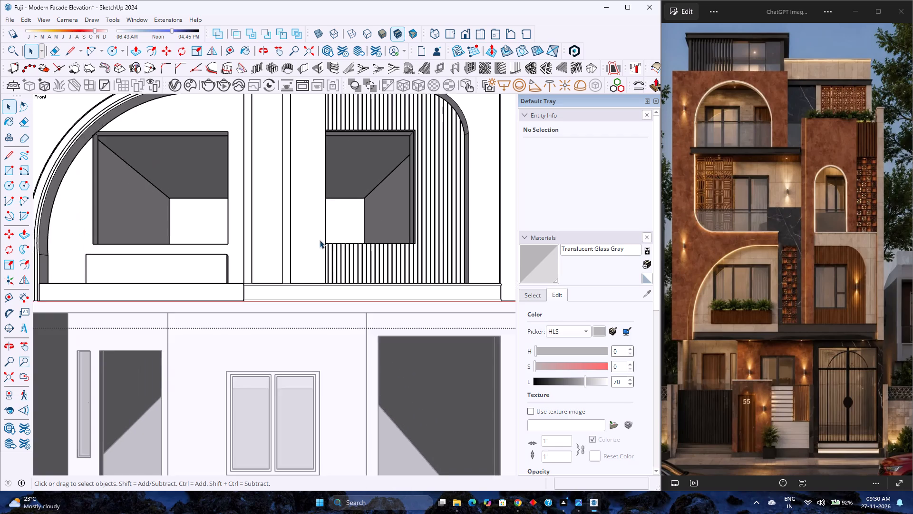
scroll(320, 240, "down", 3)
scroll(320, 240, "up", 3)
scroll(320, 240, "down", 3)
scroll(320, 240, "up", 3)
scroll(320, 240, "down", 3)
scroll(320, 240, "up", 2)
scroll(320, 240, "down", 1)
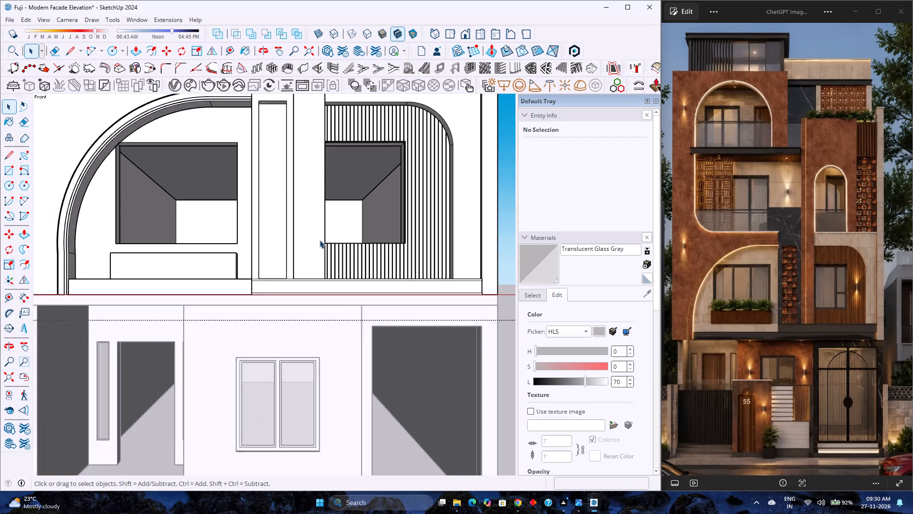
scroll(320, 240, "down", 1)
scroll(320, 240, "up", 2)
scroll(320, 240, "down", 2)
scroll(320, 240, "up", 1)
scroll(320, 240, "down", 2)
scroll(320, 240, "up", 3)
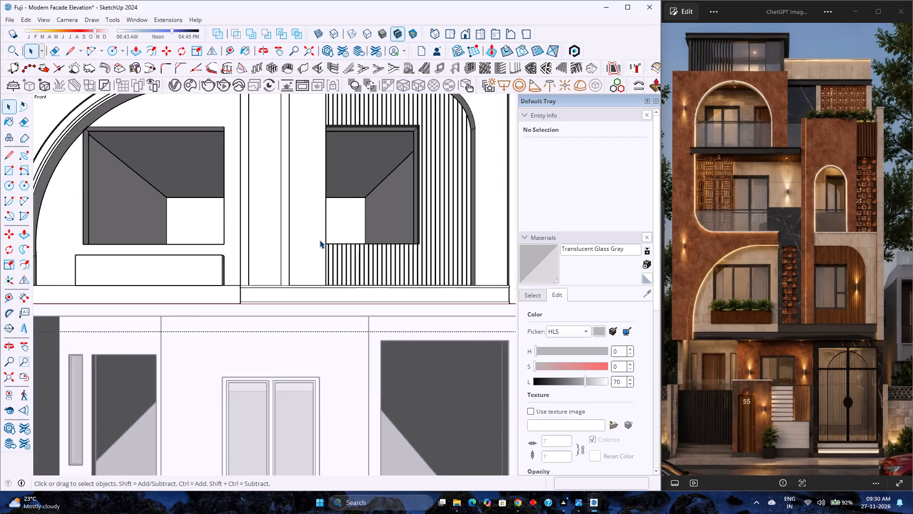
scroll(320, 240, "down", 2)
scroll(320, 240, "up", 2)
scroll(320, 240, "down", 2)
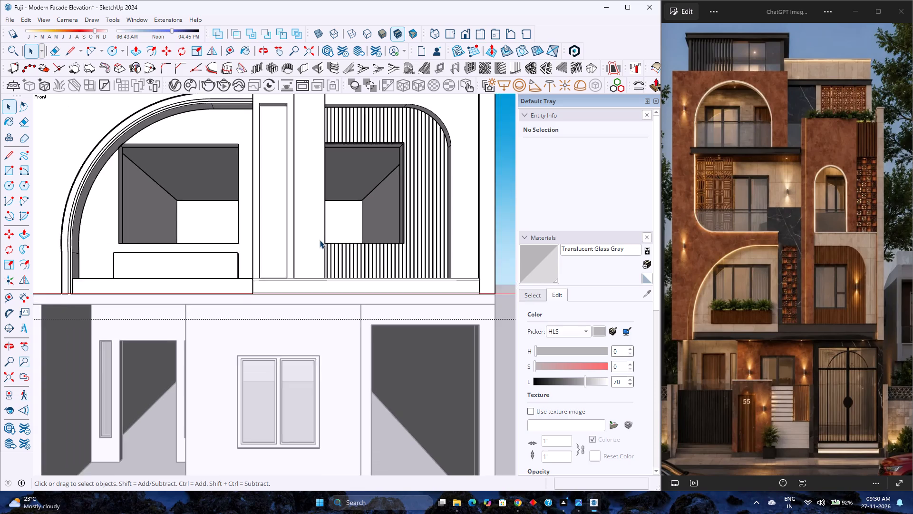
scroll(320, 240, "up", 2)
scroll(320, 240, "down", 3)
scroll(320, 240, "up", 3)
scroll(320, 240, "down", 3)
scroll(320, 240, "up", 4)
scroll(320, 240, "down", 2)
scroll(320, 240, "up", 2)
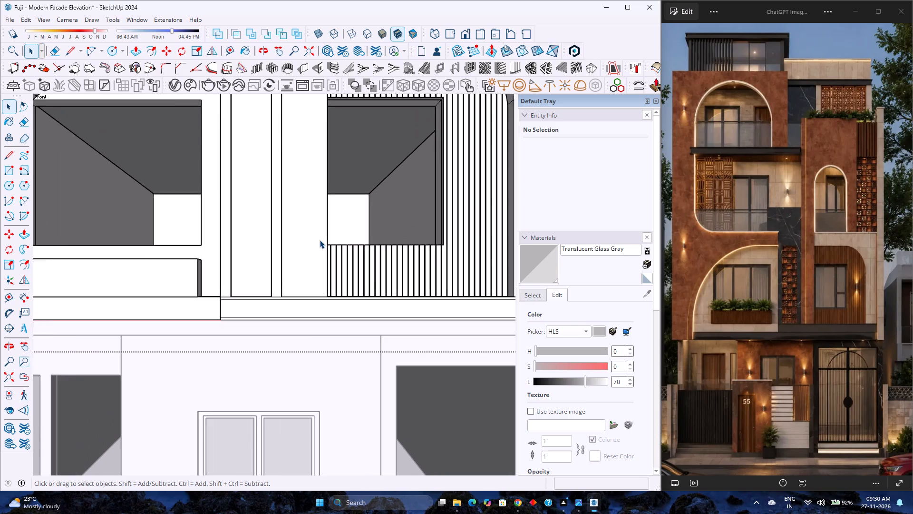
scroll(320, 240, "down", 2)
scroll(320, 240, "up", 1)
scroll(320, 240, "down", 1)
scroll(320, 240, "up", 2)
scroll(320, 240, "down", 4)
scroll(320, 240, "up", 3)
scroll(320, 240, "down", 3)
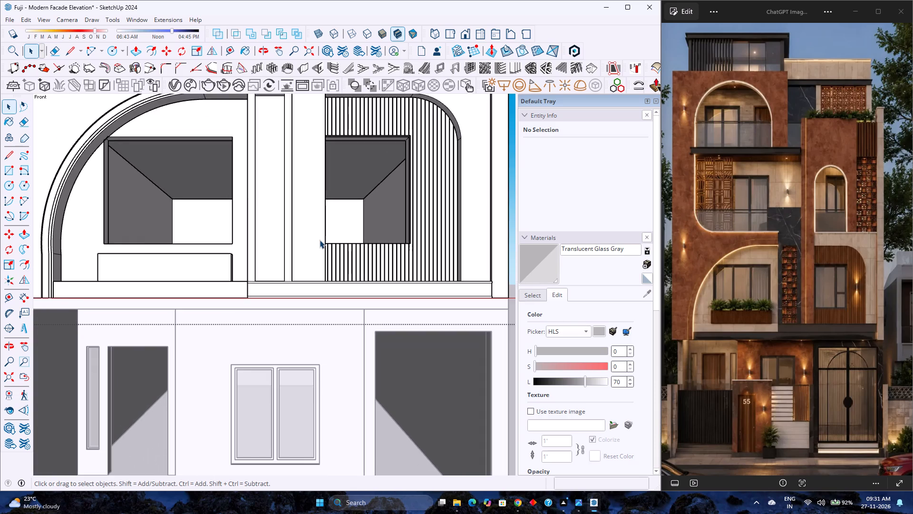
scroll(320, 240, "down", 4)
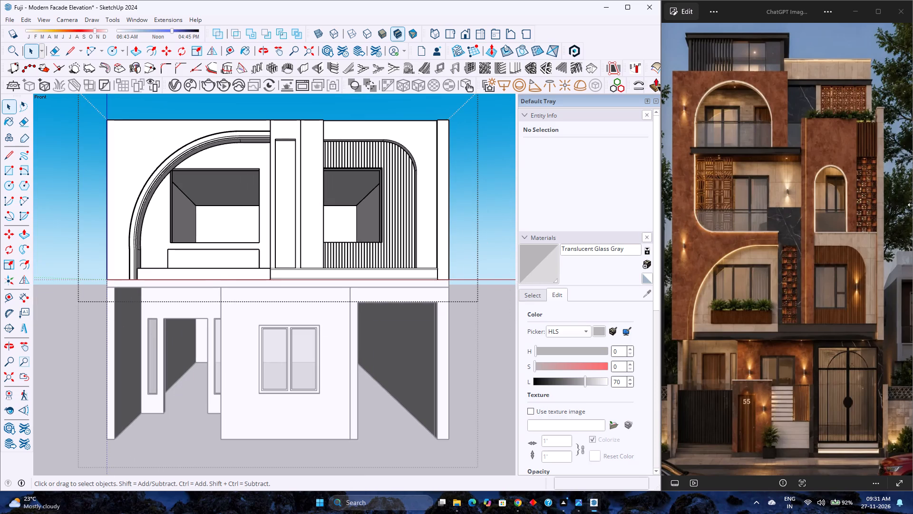
Examine the two-storey model from an angled front view that takes in the facade and the adjoining side wall.
scroll(344, 261, "down", 3)
middle_click_drag(342, 262, 278, 270)
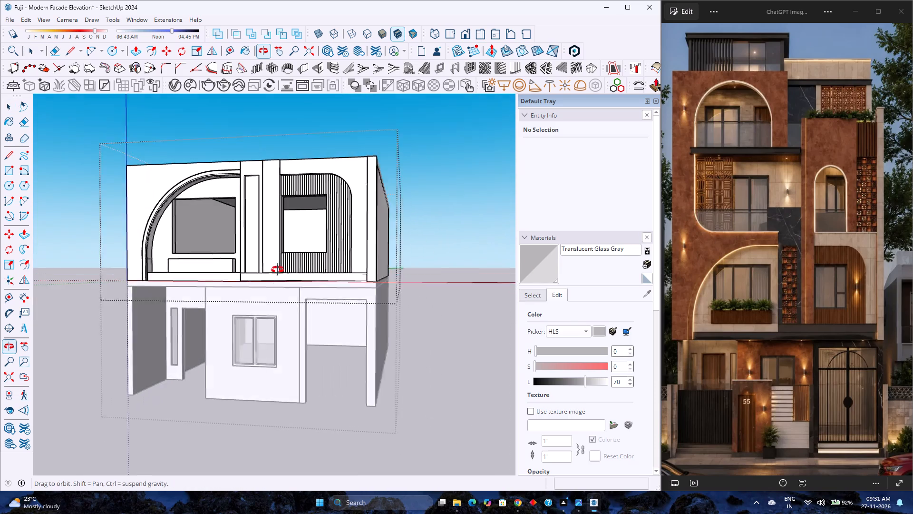
middle_click_drag(278, 270, 274, 271)
scroll(274, 270, "down", 4)
scroll(274, 270, "up", 1)
scroll(274, 270, "down", 3)
scroll(274, 270, "up", 4)
scroll(274, 270, "down", 4)
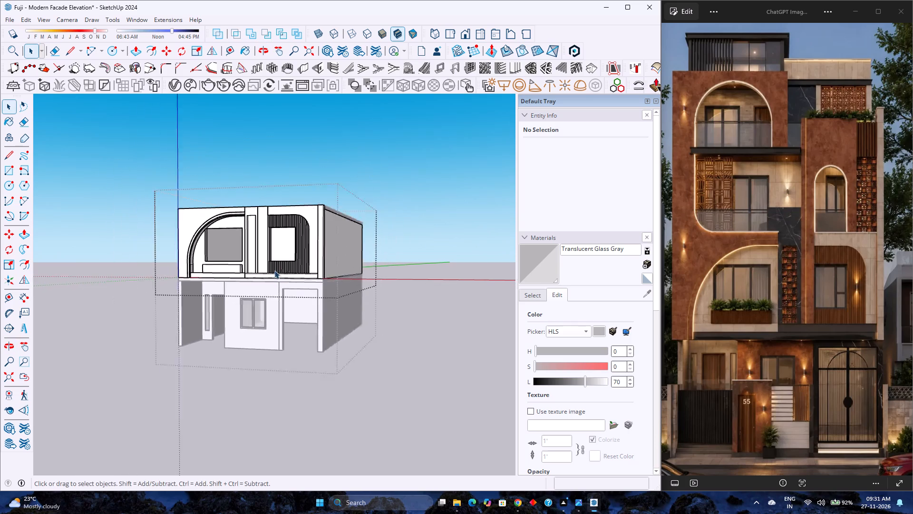
scroll(274, 270, "up", 3)
scroll(274, 270, "down", 3)
scroll(274, 270, "up", 4)
scroll(274, 270, "down", 4)
scroll(274, 270, "up", 3)
scroll(274, 270, "down", 4)
scroll(274, 270, "up", 4)
scroll(274, 270, "down", 3)
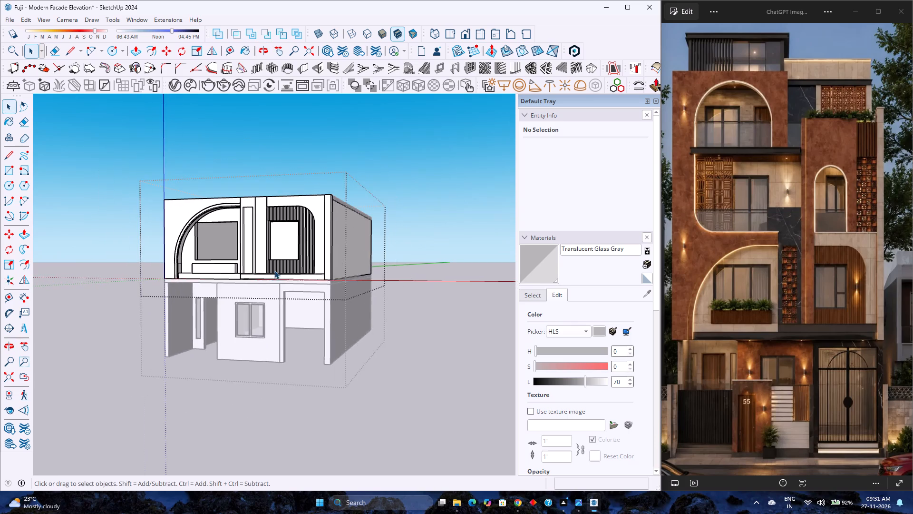
scroll(274, 269, "up", 3)
scroll(274, 269, "down", 4)
scroll(274, 269, "up", 4)
scroll(274, 269, "down", 4)
scroll(274, 269, "up", 4)
scroll(274, 269, "down", 8)
scroll(277, 269, "up", 4)
scroll(277, 268, "down", 4)
scroll(277, 268, "up", 5)
scroll(277, 268, "down", 4)
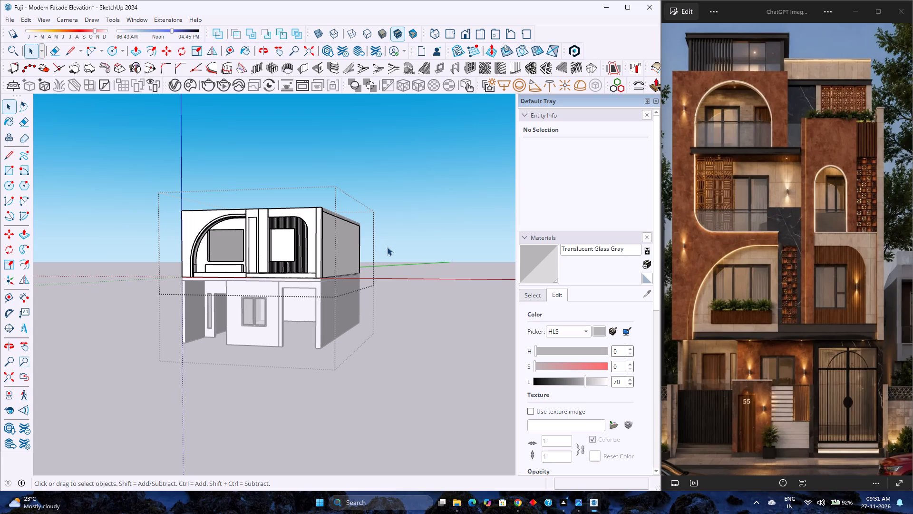
scroll(387, 247, "up", 4)
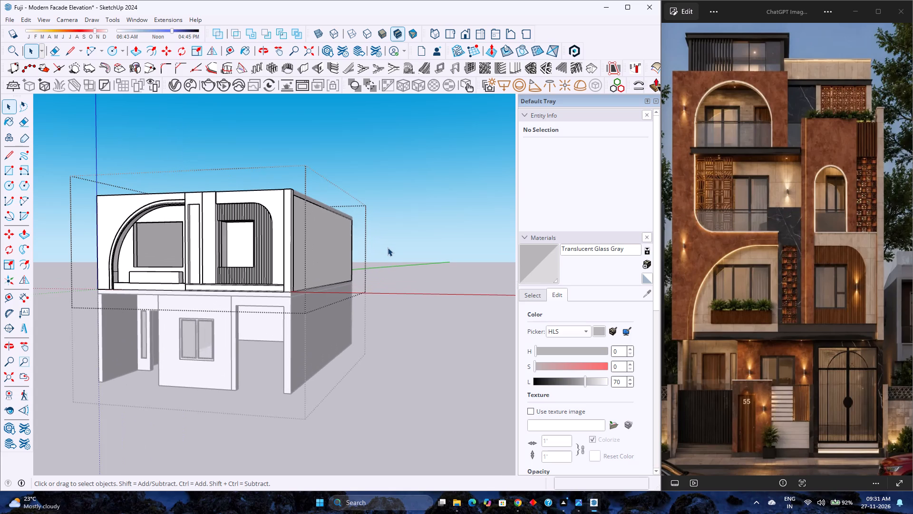
scroll(388, 248, "down", 3)
scroll(388, 248, "up", 3)
scroll(389, 254, "down", 3)
scroll(390, 256, "up", 2)
scroll(390, 256, "down", 2)
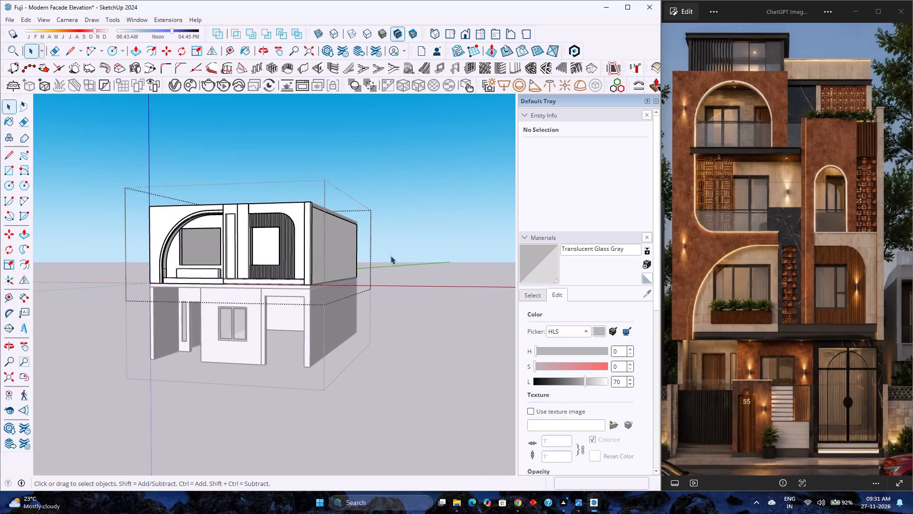
scroll(390, 256, "up", 4)
scroll(390, 256, "down", 2)
scroll(390, 257, "up", 3)
scroll(390, 257, "down", 4)
scroll(390, 257, "up", 4)
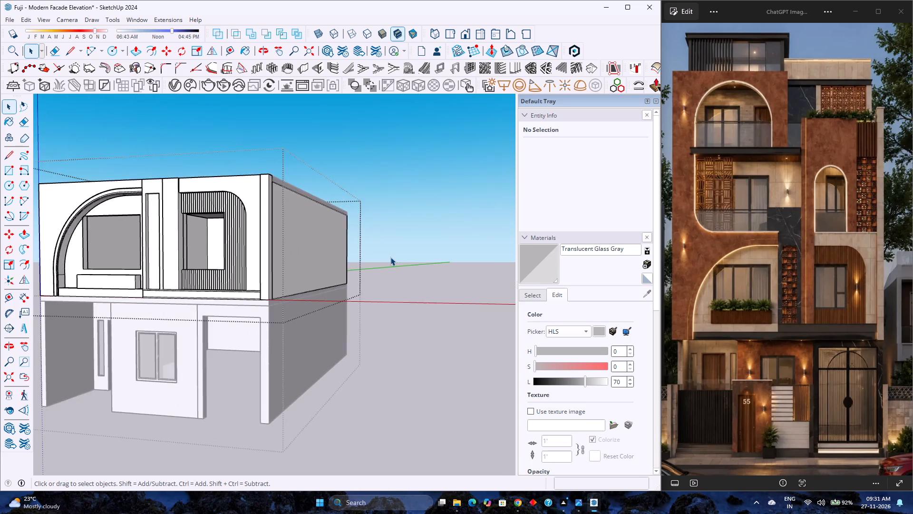
scroll(390, 257, "down", 8)
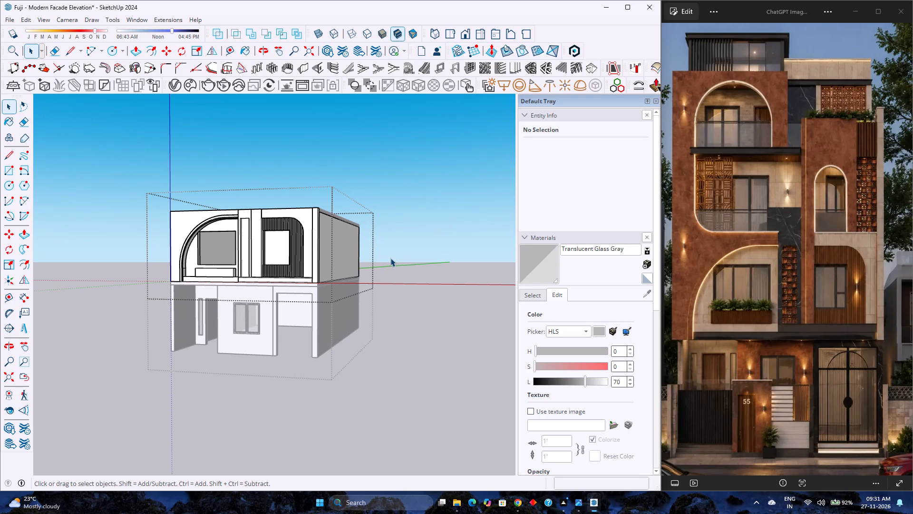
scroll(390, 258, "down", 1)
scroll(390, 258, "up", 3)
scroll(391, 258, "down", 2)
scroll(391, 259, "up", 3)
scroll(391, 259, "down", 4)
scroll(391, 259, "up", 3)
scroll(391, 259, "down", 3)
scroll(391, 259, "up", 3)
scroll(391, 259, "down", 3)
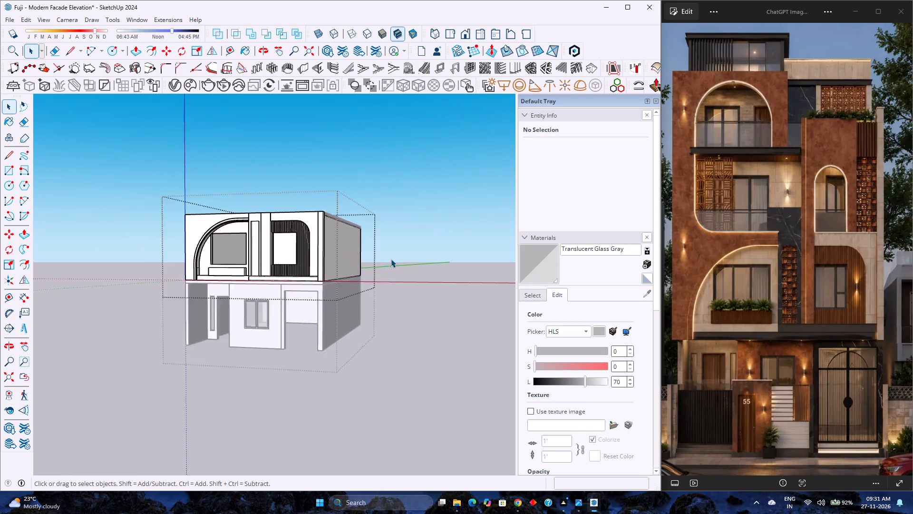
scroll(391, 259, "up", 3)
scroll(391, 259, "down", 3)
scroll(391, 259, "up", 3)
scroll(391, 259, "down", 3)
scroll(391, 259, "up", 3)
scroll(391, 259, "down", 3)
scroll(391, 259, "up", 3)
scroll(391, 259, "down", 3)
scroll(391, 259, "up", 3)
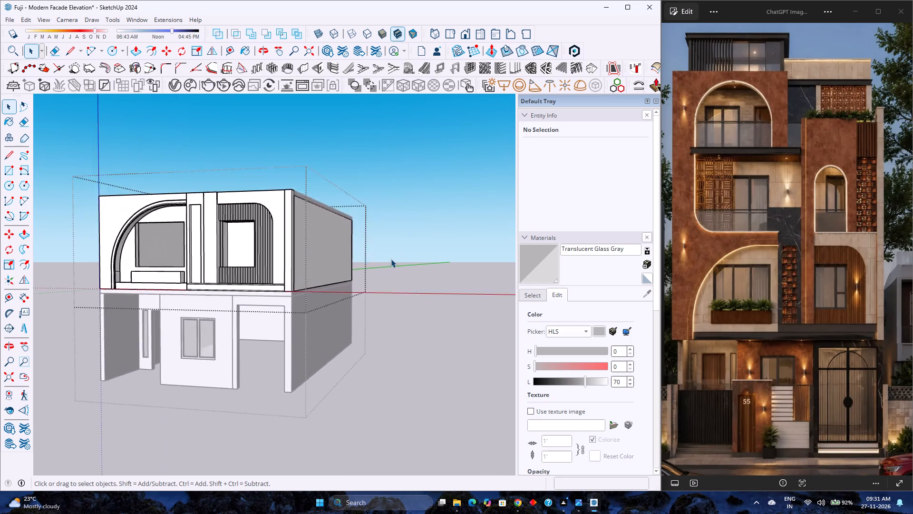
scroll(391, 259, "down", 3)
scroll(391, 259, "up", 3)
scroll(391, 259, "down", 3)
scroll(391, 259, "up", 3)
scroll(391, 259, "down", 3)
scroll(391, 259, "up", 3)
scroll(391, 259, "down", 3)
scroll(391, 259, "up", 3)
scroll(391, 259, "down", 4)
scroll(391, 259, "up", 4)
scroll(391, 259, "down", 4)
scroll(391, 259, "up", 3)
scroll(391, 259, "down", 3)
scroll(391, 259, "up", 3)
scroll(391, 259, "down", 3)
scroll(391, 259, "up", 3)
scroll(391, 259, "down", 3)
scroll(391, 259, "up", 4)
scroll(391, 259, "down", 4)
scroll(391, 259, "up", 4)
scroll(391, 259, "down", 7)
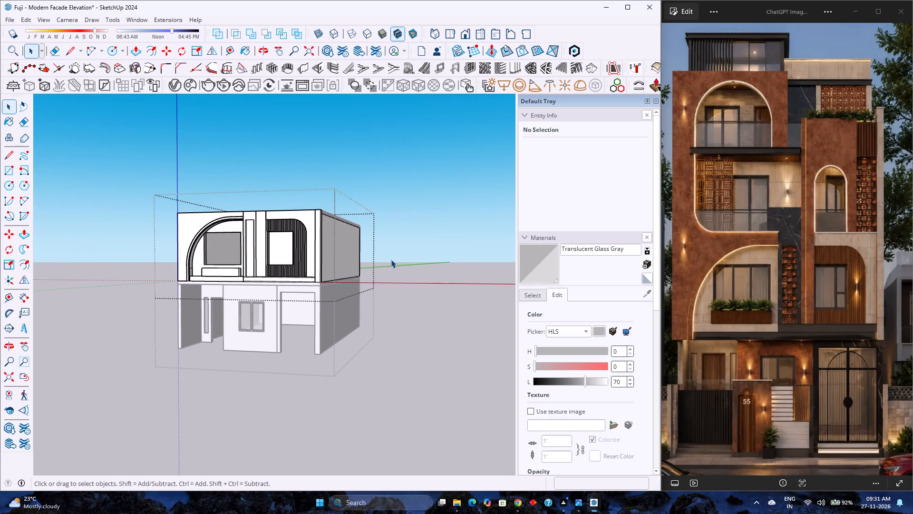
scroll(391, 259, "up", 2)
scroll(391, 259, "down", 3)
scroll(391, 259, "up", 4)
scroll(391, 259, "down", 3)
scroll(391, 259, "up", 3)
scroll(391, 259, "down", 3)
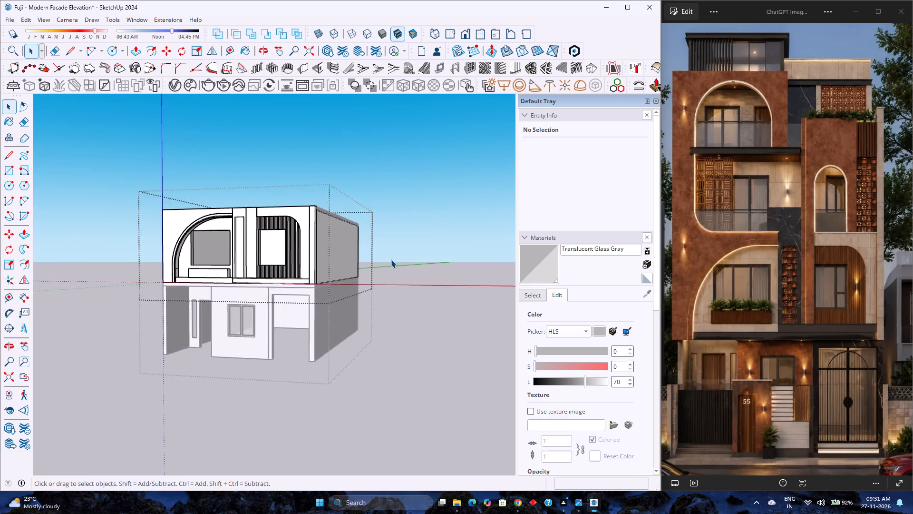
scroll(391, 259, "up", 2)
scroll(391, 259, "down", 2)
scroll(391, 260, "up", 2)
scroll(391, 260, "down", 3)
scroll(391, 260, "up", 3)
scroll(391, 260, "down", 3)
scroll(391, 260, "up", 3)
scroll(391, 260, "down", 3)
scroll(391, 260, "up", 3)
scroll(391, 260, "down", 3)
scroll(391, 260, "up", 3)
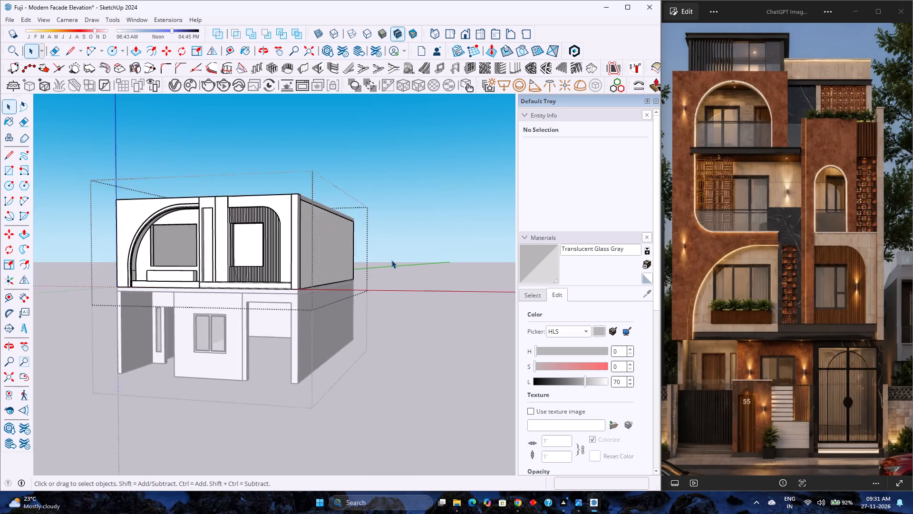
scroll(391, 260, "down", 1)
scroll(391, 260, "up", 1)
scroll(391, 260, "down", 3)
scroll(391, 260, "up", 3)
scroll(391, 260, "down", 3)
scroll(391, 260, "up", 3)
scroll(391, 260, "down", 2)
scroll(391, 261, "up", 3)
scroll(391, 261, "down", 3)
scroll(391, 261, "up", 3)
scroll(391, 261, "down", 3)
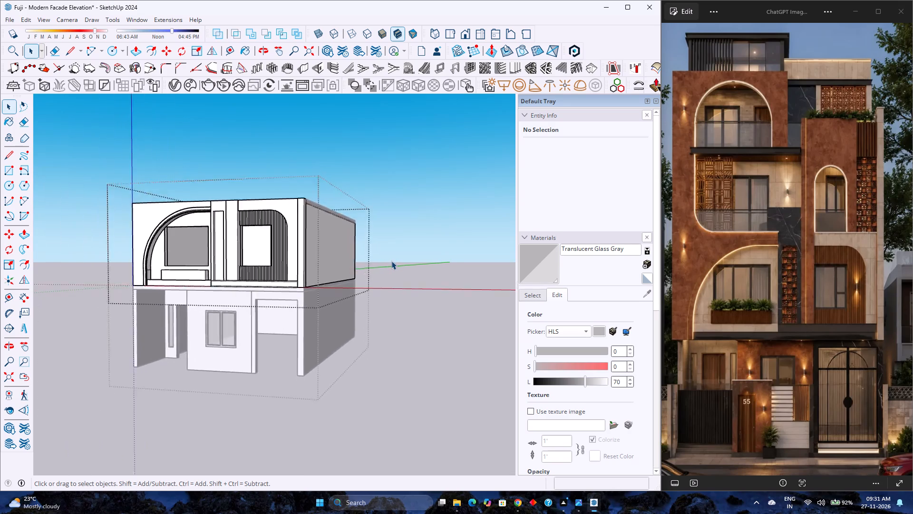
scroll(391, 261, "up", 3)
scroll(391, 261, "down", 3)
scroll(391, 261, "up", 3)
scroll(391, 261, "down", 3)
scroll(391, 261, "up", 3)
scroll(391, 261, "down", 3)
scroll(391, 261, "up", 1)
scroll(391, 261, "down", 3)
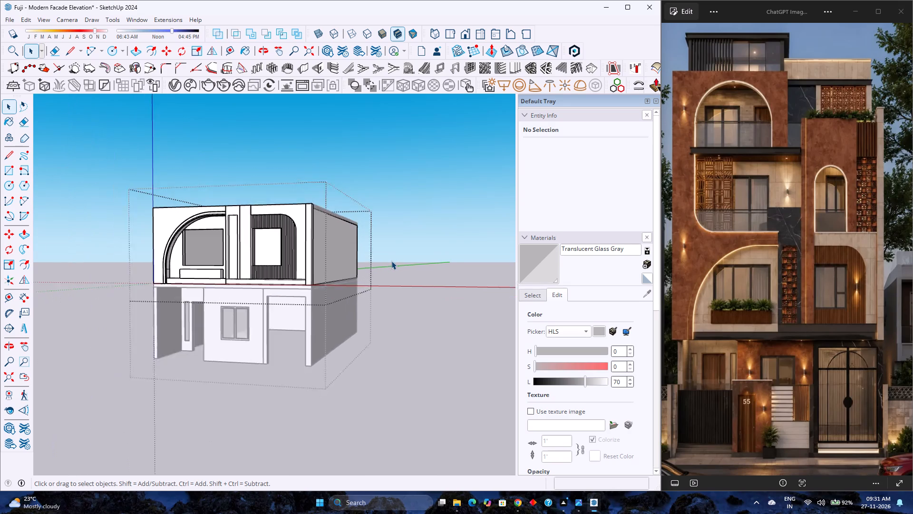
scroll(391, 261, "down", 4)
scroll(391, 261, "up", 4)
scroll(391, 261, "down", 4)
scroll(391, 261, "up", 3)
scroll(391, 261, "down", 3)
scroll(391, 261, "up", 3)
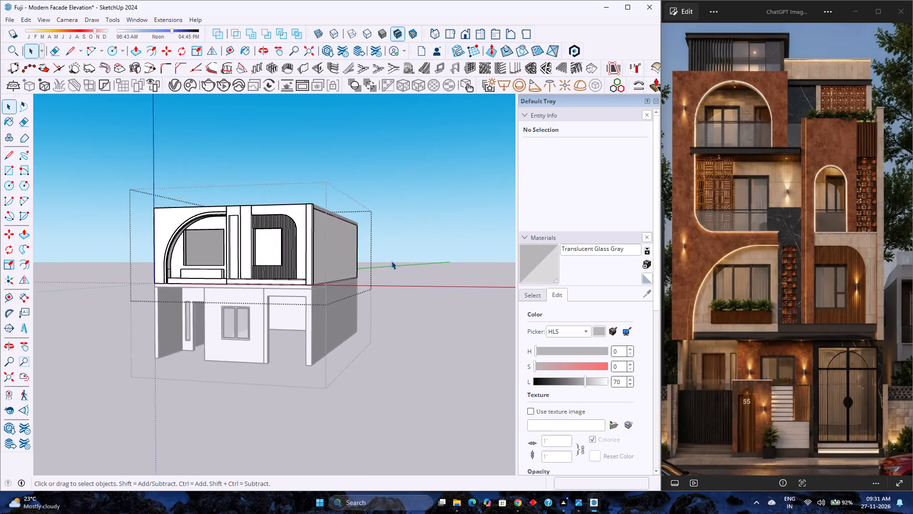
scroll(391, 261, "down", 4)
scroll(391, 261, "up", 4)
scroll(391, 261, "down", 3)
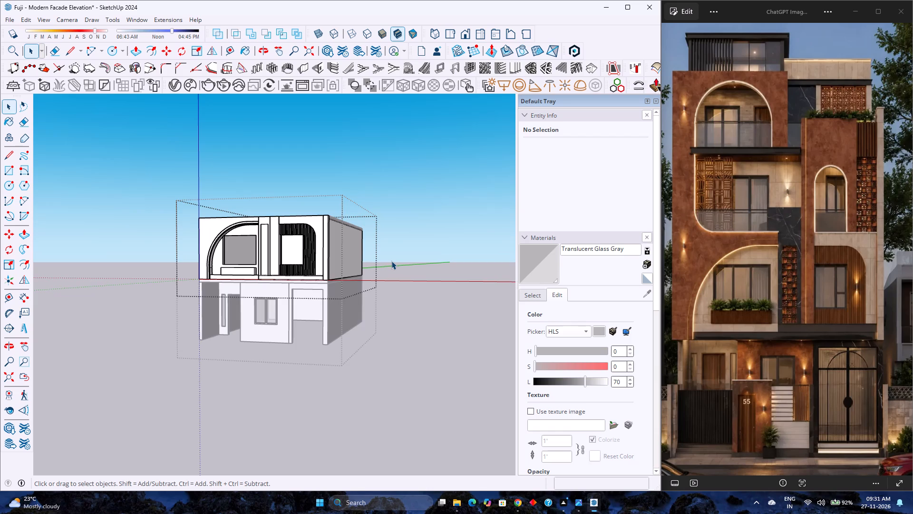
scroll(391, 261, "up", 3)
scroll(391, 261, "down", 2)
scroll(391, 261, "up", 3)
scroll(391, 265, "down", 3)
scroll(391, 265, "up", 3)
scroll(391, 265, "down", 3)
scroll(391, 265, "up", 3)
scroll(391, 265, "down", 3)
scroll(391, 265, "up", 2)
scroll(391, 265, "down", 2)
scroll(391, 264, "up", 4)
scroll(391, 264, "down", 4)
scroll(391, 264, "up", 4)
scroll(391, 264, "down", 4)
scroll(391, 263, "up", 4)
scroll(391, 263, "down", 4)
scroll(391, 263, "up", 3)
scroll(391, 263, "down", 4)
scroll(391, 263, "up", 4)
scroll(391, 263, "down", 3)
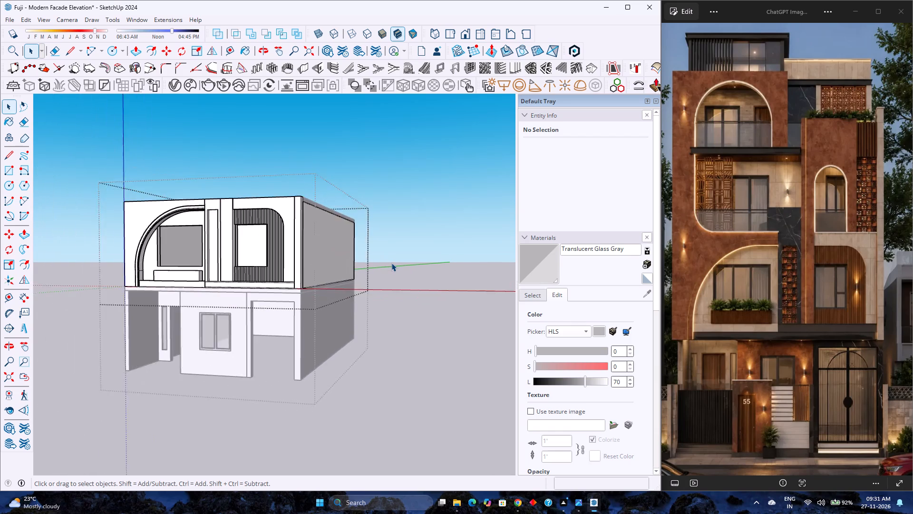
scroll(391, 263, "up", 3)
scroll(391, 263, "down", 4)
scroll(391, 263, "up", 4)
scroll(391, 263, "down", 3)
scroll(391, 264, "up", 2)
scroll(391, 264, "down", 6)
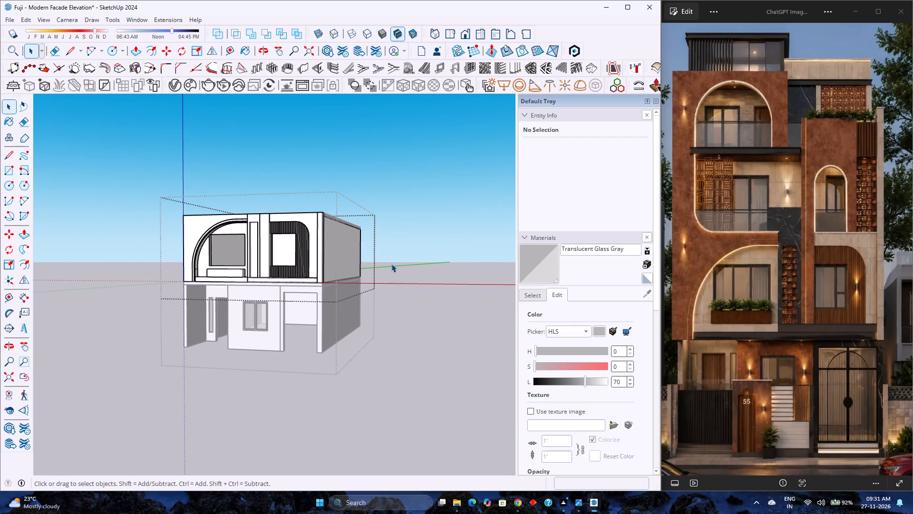
Fit the whole model in view and return to the standard front view to examine the two-storey facade against the reference image.
left_click(10, 370)
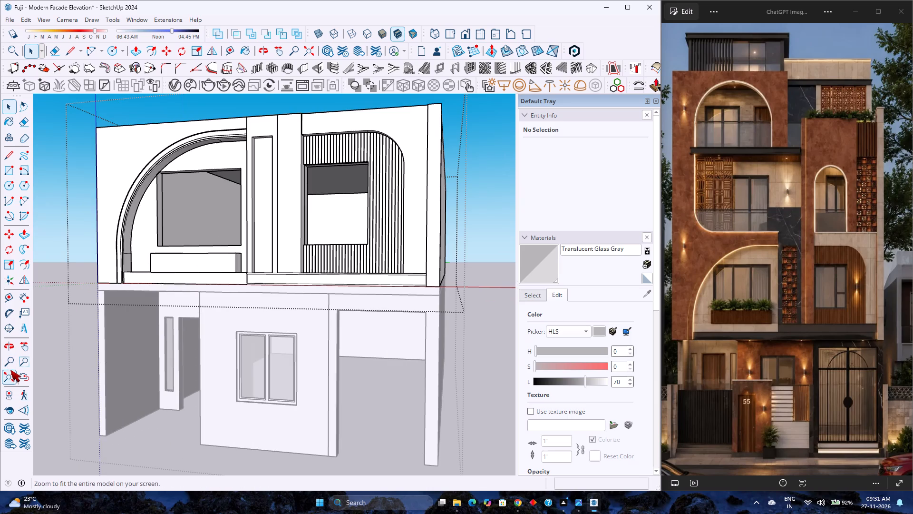
left_click(466, 35)
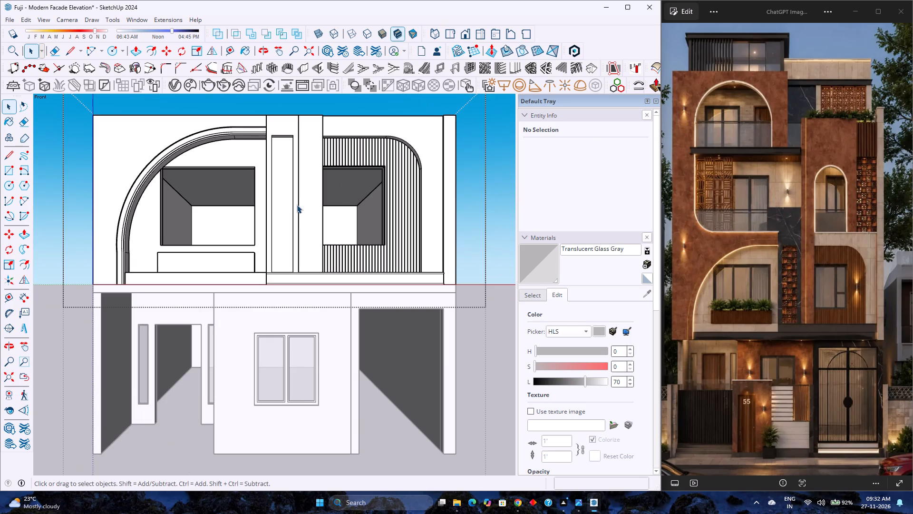
scroll(281, 213, "down", 2)
scroll(279, 220, "up", 3)
scroll(279, 220, "down", 2)
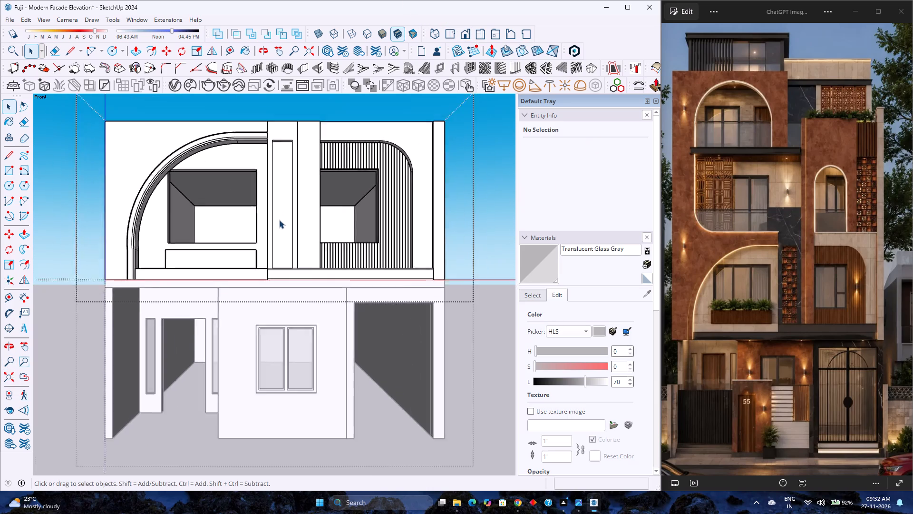
scroll(279, 220, "down", 2)
scroll(279, 220, "up", 4)
scroll(279, 220, "down", 5)
scroll(279, 220, "up", 4)
scroll(279, 220, "down", 4)
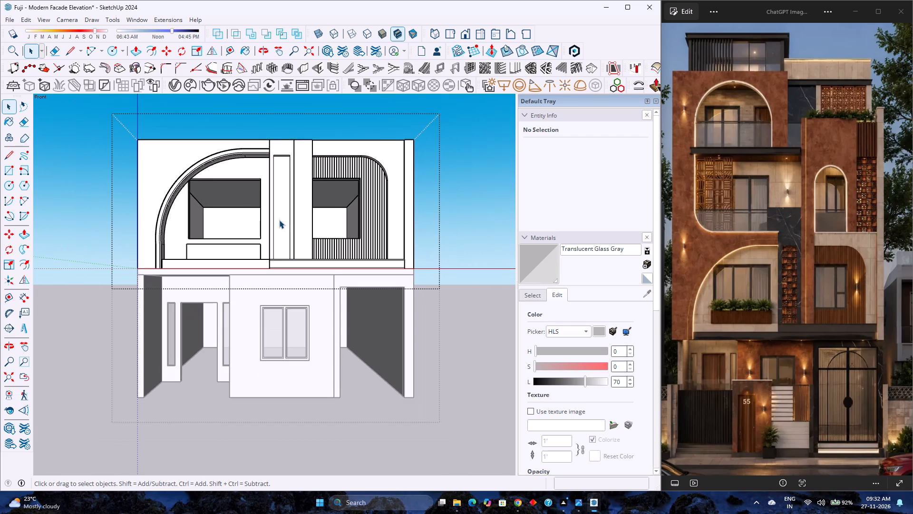
scroll(279, 220, "up", 4)
scroll(279, 220, "down", 4)
scroll(279, 220, "up", 3)
scroll(279, 220, "down", 3)
scroll(279, 220, "up", 3)
scroll(279, 220, "down", 3)
scroll(279, 220, "up", 3)
scroll(279, 220, "down", 3)
scroll(279, 220, "up", 3)
scroll(279, 220, "down", 3)
scroll(279, 220, "up", 3)
scroll(279, 220, "down", 3)
scroll(279, 220, "up", 3)
scroll(279, 220, "down", 3)
scroll(279, 220, "up", 3)
scroll(279, 220, "down", 3)
scroll(279, 220, "up", 3)
scroll(279, 220, "down", 3)
scroll(279, 220, "up", 3)
scroll(279, 220, "down", 3)
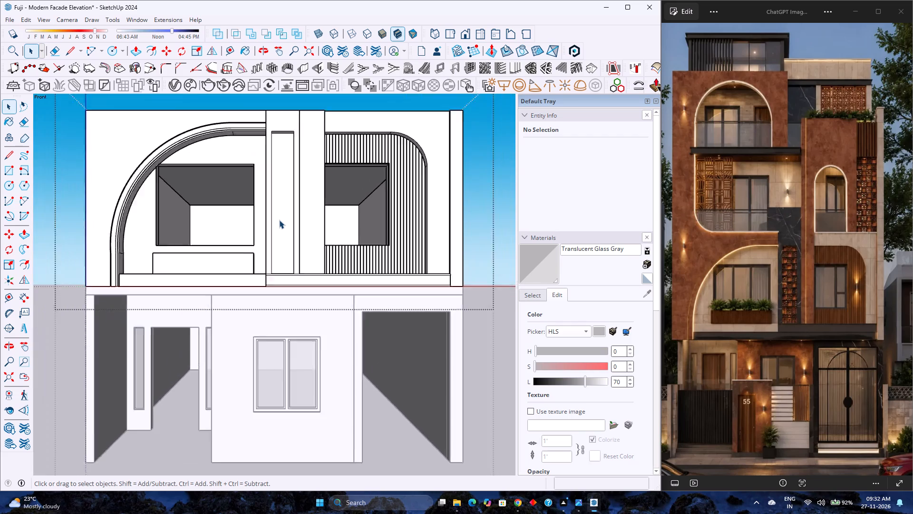
scroll(279, 220, "down", 1)
scroll(279, 220, "up", 4)
scroll(279, 220, "down", 3)
scroll(279, 220, "up", 3)
scroll(279, 220, "down", 3)
scroll(279, 220, "up", 3)
scroll(279, 220, "down", 4)
scroll(279, 220, "up", 4)
scroll(279, 220, "down", 4)
scroll(279, 220, "up", 3)
scroll(279, 220, "down", 3)
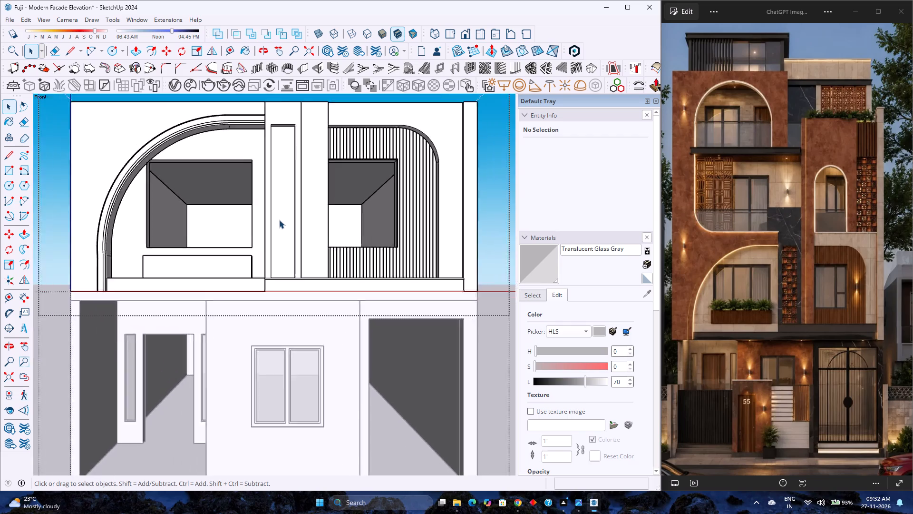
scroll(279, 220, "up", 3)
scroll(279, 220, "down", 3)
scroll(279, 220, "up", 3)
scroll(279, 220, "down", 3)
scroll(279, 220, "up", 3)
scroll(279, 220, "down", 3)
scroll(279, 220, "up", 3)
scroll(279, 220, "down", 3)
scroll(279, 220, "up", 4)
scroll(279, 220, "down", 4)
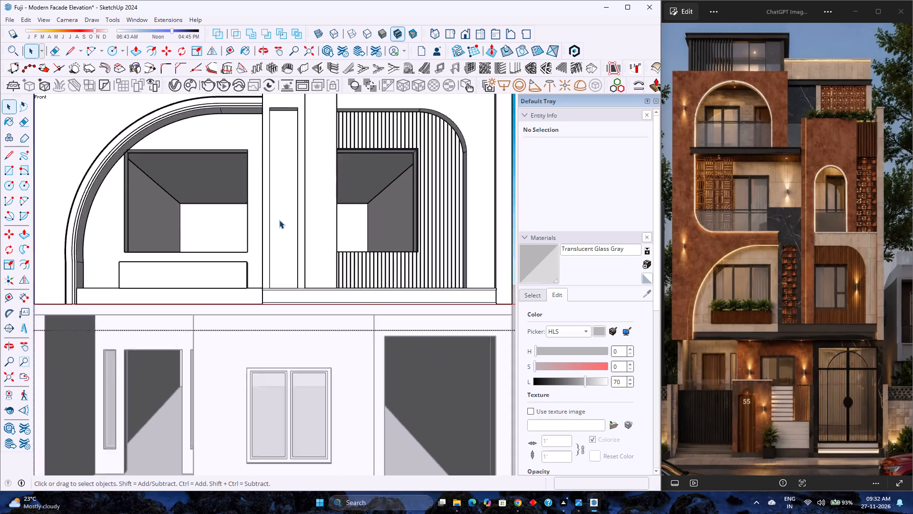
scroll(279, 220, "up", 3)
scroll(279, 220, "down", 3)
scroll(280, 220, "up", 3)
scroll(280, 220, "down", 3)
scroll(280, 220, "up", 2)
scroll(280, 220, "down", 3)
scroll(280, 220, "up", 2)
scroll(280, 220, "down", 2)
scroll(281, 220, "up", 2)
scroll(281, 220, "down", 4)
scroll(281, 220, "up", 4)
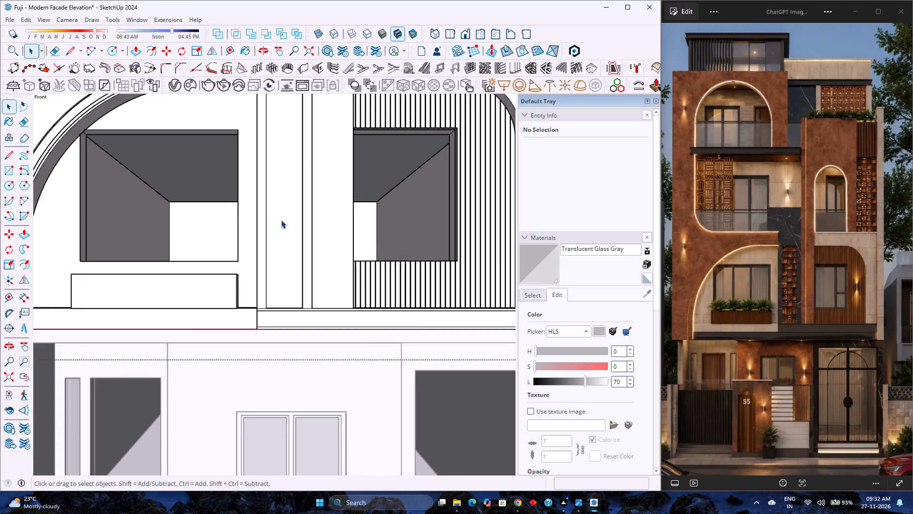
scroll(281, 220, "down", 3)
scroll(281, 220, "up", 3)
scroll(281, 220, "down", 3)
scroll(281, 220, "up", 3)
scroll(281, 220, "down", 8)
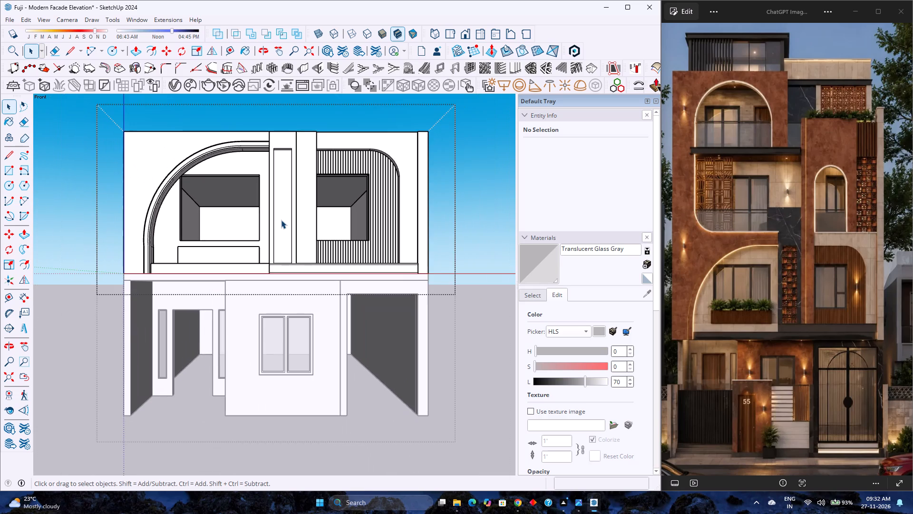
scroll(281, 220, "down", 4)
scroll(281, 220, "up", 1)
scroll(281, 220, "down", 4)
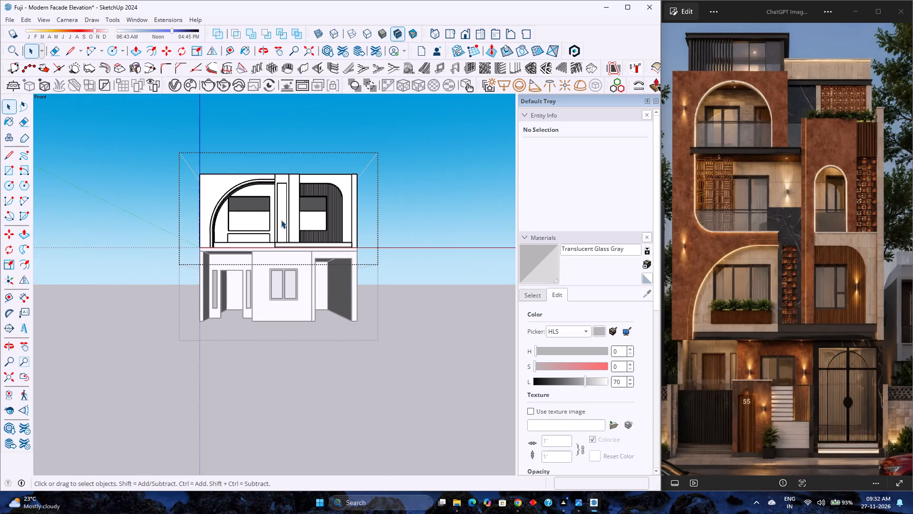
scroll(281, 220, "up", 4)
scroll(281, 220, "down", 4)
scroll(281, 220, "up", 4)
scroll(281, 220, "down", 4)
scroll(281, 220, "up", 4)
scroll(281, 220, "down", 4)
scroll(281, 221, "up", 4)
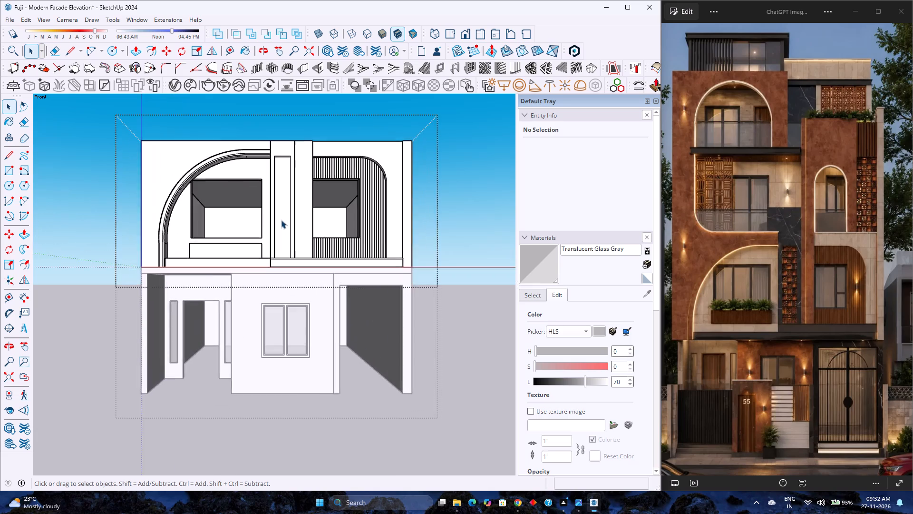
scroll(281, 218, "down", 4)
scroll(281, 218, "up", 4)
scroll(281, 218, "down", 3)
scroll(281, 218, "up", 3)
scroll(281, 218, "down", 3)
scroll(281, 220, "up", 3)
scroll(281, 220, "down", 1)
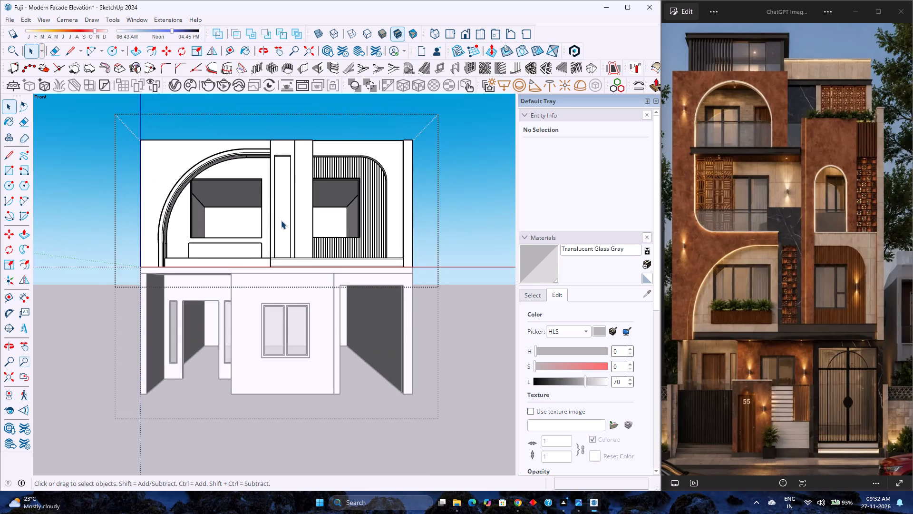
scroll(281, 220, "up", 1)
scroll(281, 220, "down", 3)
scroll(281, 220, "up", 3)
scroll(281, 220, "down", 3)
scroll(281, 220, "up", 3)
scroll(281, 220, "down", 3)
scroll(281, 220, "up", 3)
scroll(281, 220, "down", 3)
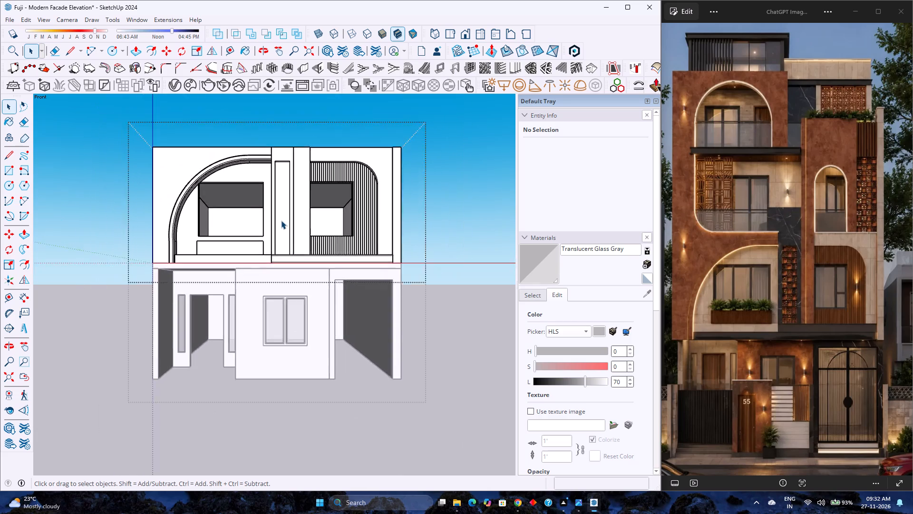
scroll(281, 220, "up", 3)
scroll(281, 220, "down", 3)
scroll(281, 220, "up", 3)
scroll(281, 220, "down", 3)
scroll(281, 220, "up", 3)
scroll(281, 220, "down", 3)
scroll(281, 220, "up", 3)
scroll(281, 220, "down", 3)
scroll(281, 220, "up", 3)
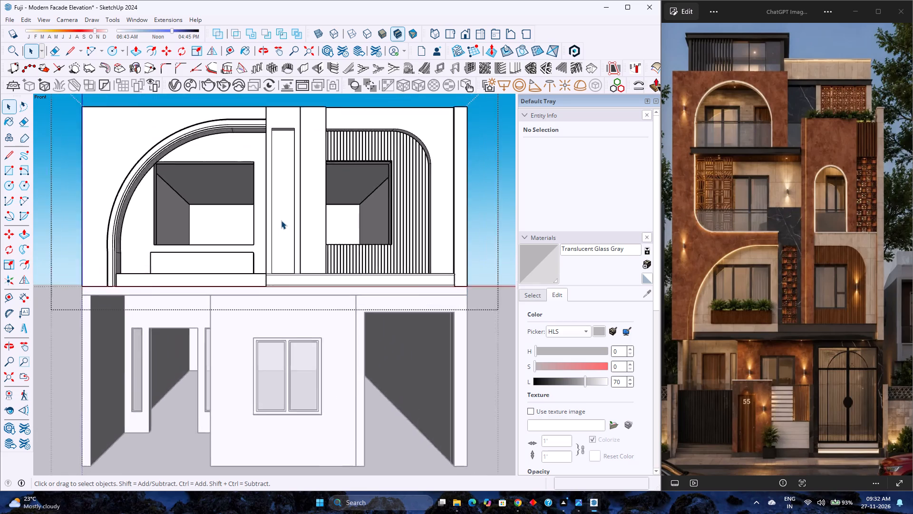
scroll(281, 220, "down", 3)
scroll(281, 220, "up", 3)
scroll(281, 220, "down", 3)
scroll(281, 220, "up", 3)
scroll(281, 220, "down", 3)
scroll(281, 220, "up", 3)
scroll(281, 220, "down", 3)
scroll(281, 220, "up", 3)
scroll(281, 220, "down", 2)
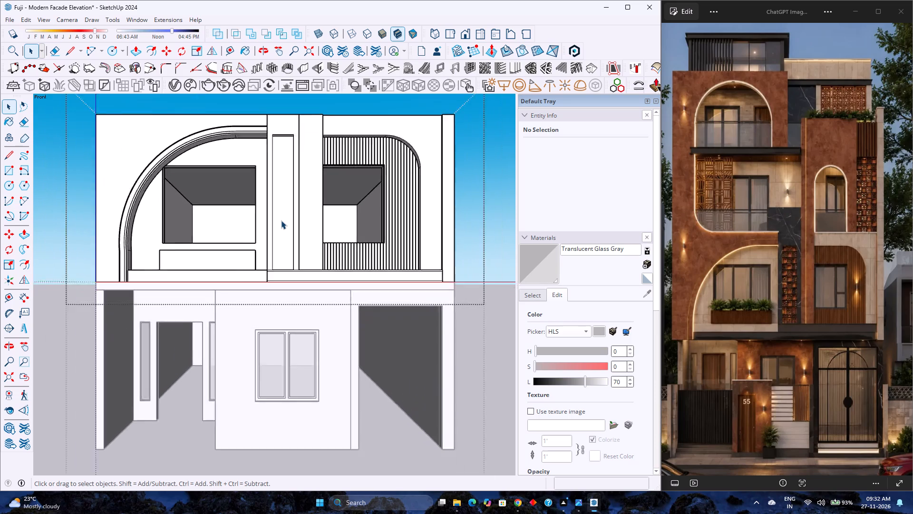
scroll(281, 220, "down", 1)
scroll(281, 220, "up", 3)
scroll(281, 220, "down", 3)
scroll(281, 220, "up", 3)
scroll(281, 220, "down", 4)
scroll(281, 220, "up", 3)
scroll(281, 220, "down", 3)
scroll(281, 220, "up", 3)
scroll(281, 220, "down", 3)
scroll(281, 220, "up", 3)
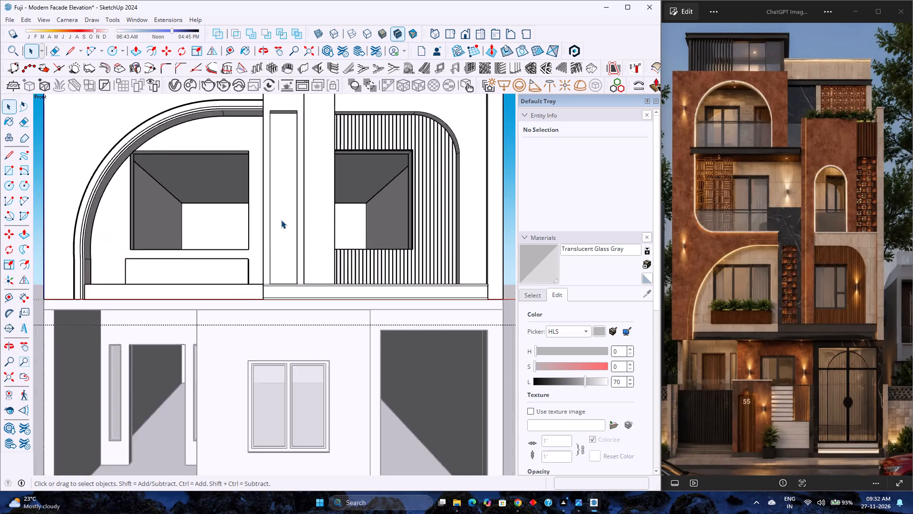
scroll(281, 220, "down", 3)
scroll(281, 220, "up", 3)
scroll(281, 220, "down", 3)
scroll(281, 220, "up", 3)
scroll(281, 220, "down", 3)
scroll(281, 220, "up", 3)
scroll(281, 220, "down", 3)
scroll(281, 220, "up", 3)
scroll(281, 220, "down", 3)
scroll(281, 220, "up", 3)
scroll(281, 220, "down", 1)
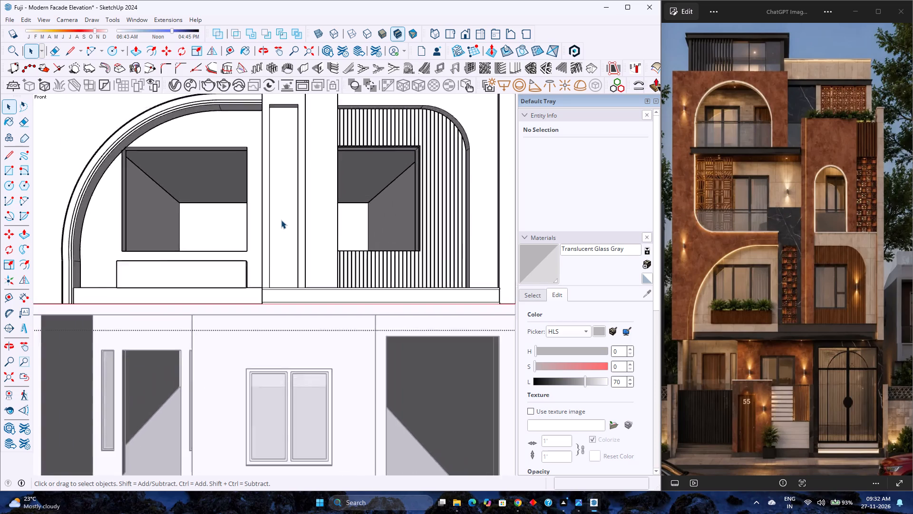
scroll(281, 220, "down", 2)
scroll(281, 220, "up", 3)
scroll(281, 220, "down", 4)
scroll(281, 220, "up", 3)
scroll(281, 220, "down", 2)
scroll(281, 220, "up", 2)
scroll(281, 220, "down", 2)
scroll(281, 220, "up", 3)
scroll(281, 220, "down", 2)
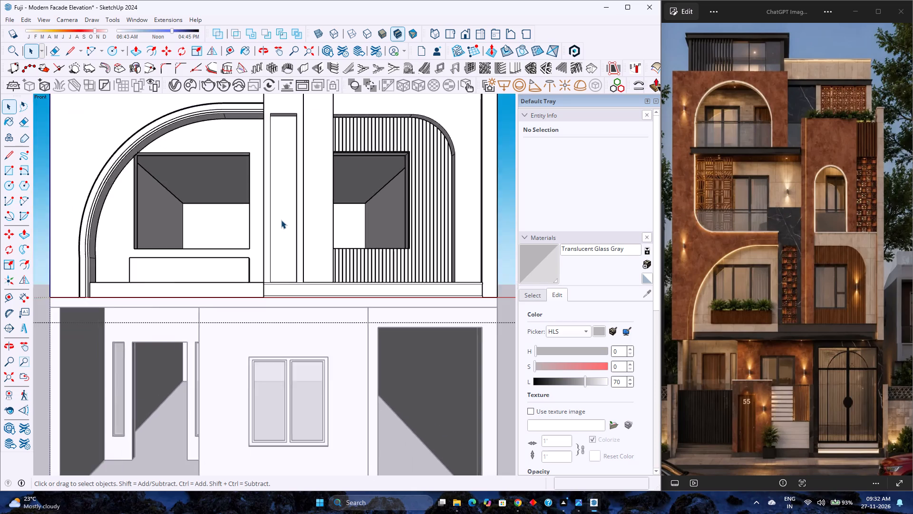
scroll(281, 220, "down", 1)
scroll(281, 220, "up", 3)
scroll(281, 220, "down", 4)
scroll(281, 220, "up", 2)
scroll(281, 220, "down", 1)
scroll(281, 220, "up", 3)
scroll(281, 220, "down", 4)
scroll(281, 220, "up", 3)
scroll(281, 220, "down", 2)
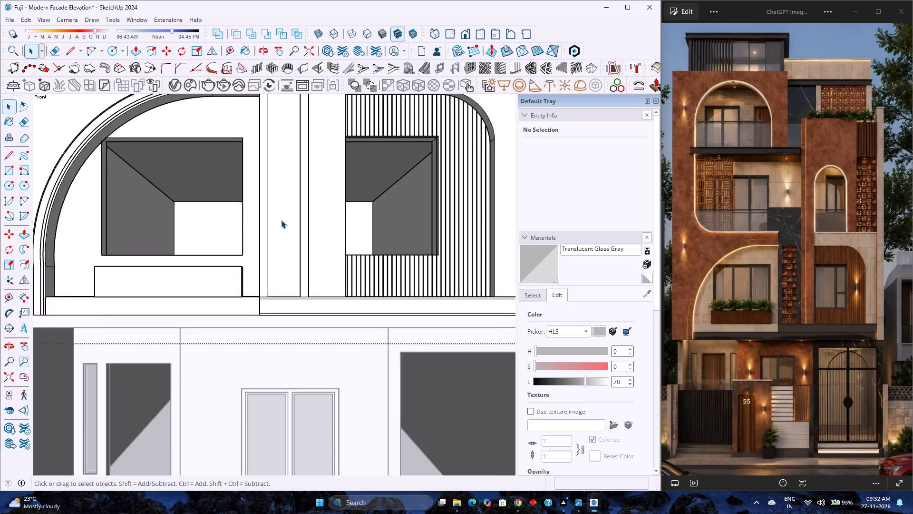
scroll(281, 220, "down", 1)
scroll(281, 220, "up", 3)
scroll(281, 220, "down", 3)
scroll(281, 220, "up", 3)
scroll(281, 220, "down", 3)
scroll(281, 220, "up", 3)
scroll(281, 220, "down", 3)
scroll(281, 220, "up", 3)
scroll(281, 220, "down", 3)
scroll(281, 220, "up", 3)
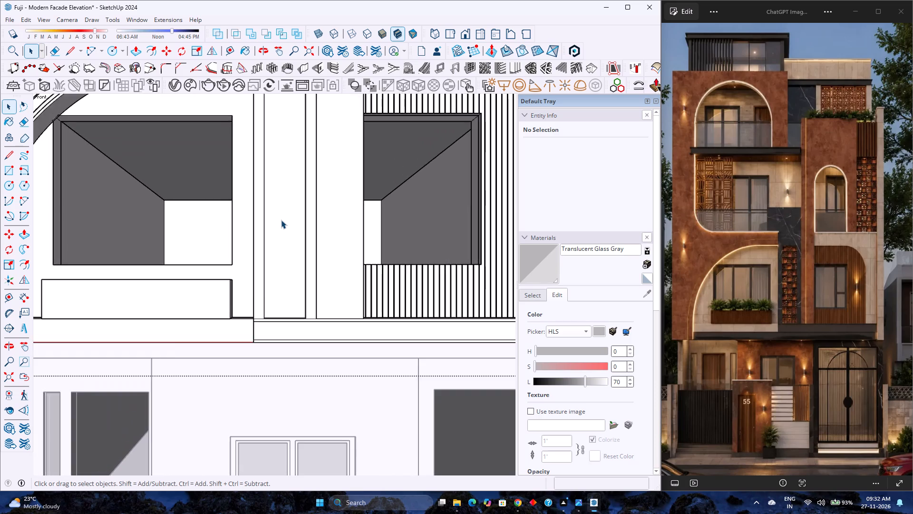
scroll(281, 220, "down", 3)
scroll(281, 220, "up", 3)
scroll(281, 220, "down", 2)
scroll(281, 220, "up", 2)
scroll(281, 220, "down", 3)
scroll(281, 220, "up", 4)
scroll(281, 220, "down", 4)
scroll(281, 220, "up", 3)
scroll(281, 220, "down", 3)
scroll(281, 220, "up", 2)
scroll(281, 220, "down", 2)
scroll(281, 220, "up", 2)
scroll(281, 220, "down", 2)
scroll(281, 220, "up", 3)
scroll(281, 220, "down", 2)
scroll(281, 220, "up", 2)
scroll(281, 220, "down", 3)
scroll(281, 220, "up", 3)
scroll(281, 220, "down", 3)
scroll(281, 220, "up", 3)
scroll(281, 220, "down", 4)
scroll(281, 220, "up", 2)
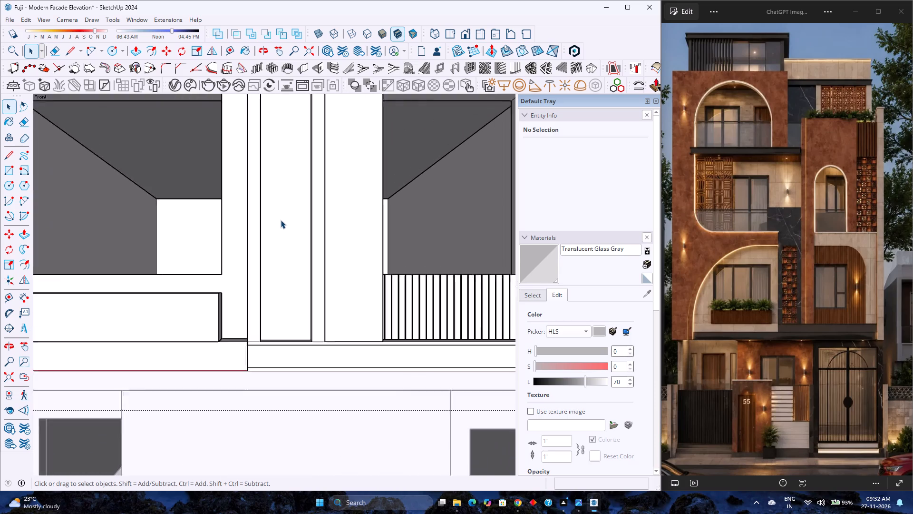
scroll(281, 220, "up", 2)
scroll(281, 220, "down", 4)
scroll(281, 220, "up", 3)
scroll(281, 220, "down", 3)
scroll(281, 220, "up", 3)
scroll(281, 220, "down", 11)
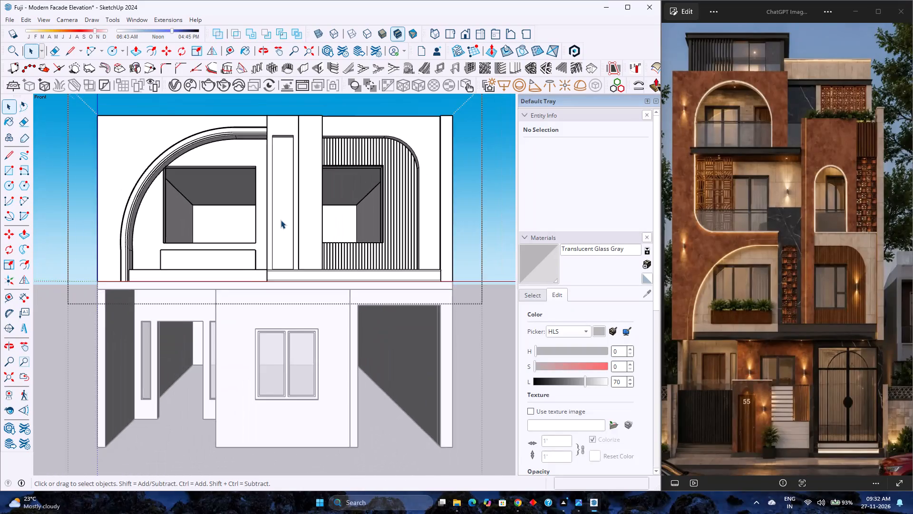
Examine the first floor's roof slab and the top edges of its facade from a raised, angled front view.
scroll(281, 220, "down", 2)
middle_click_drag(319, 211, 258, 250)
middle_click(257, 250)
middle_click(257, 250)
middle_click(257, 250)
middle_click(257, 250)
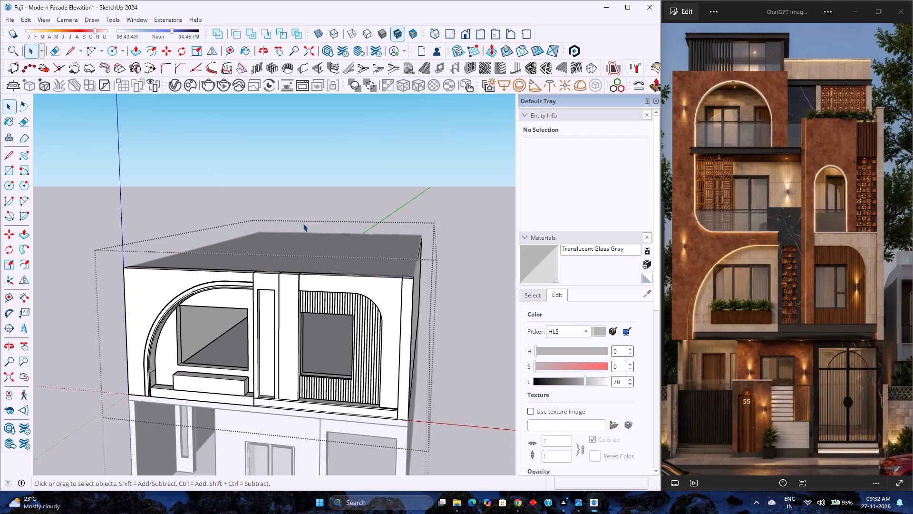
scroll(303, 223, "down", 3)
middle_click_drag(293, 223, 271, 265)
middle_click(271, 265)
scroll(248, 311, "up", 6)
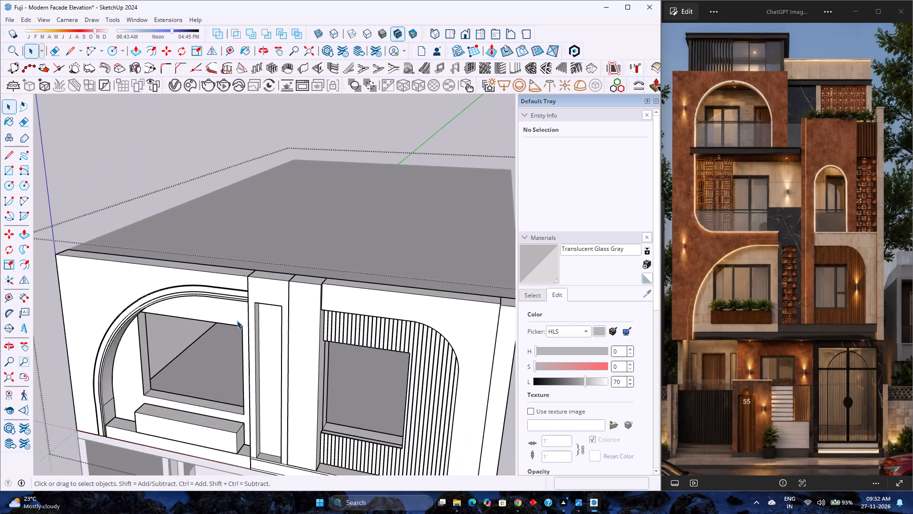
Examine the first-floor facade and its roof slab from close frontal and raised, angled views.
scroll(237, 320, "up", 1)
middle_click_drag(237, 320, 262, 268)
middle_click(263, 268)
middle_click(264, 267)
middle_click(267, 264)
middle_click(267, 264)
middle_click(267, 264)
scroll(267, 264, "down", 4)
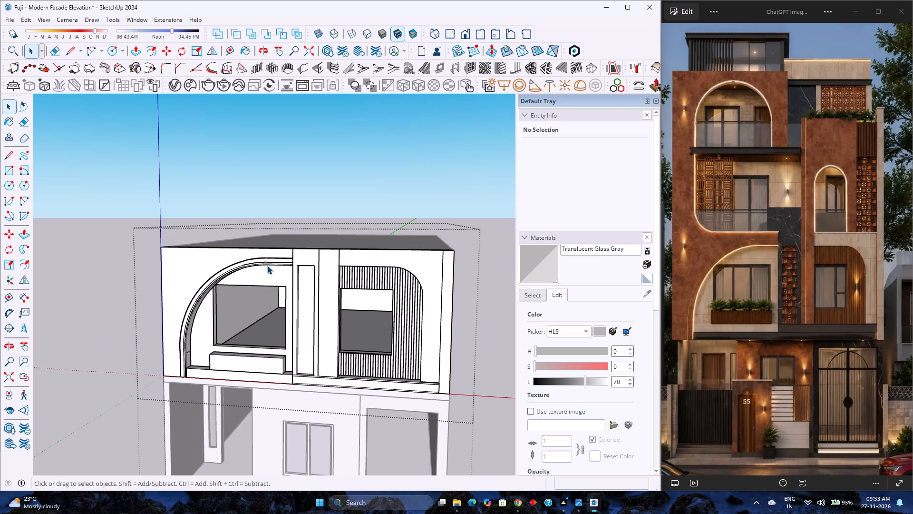
scroll(347, 259, "up", 2)
middle_click_drag(347, 260, 343, 265)
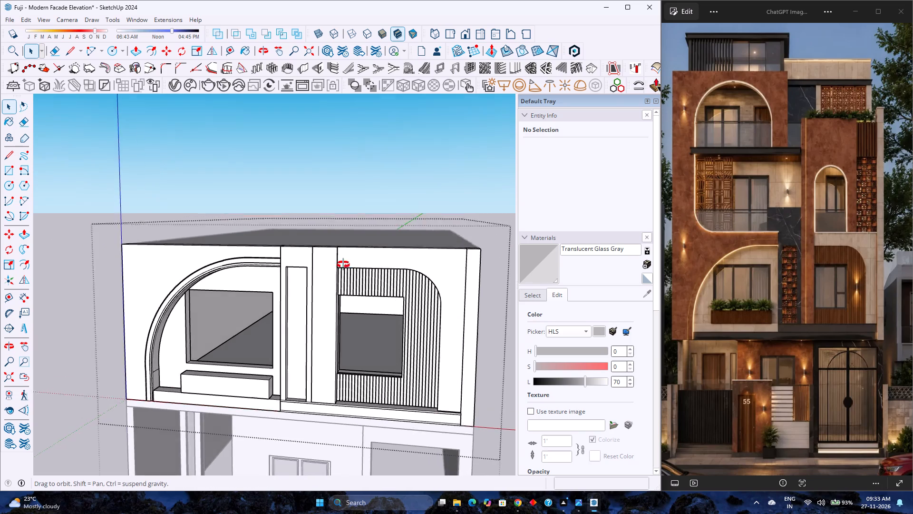
middle_click_drag(343, 265, 223, 319)
middle_click(223, 319)
scroll(223, 318, "down", 3)
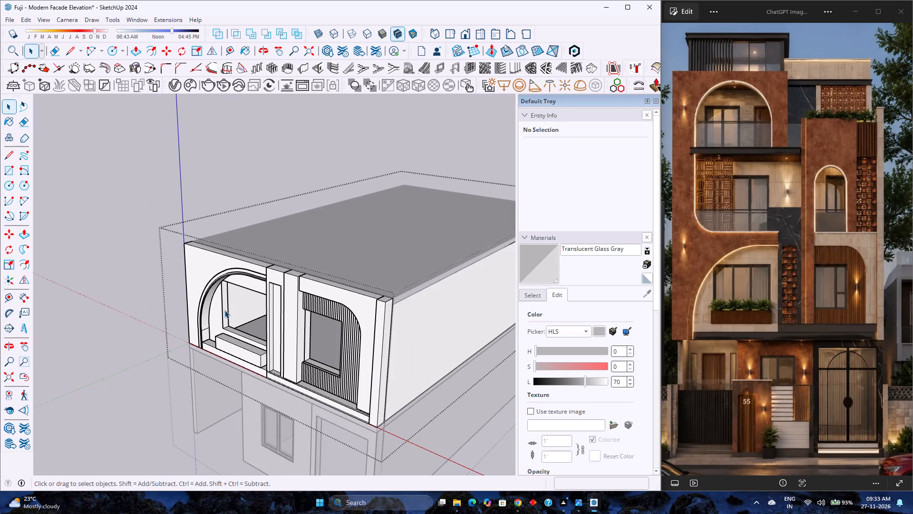
scroll(224, 308, "down", 3)
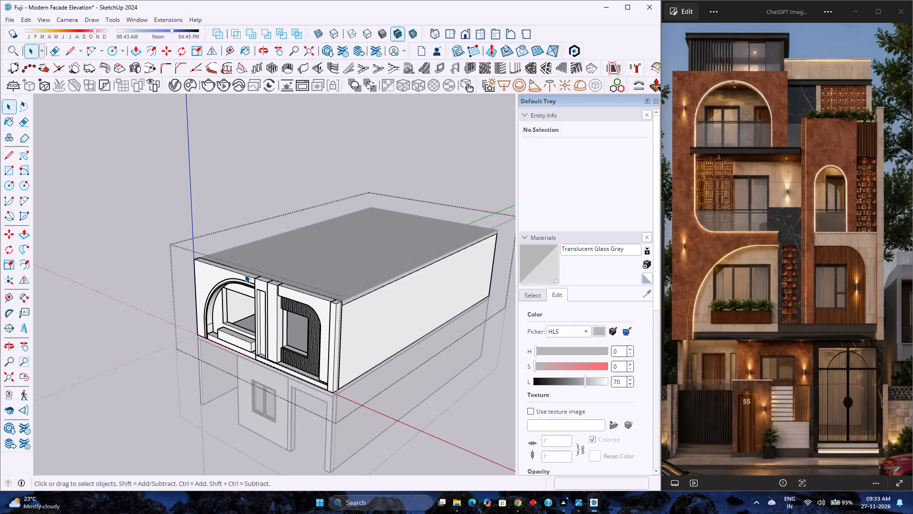
scroll(245, 274, "down", 3)
Inspect how the upper storey is grouped by selecting its roof slab and facade groups in turn.
left_click(146, 288)
left_click(274, 266)
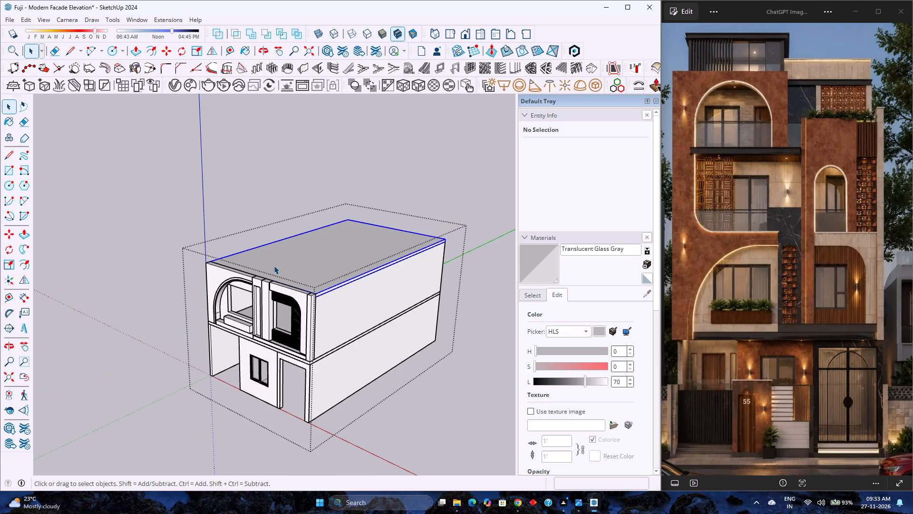
left_click(269, 287)
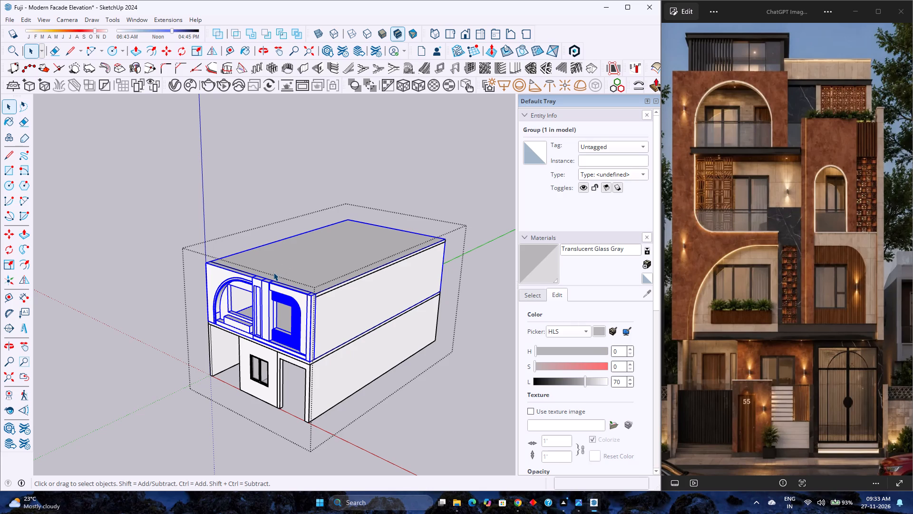
double_click(273, 272)
left_click(296, 262)
left_click(193, 298)
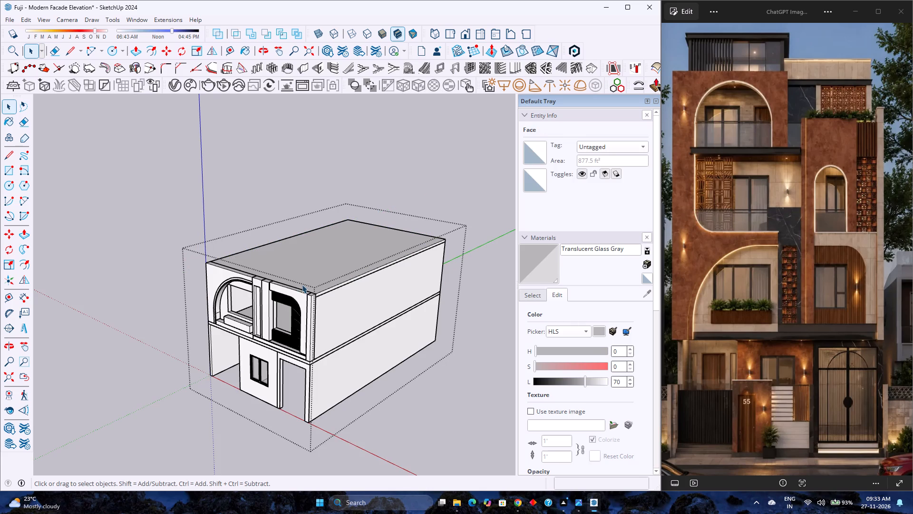
left_click(294, 290)
left_click(294, 290)
left_click(294, 291)
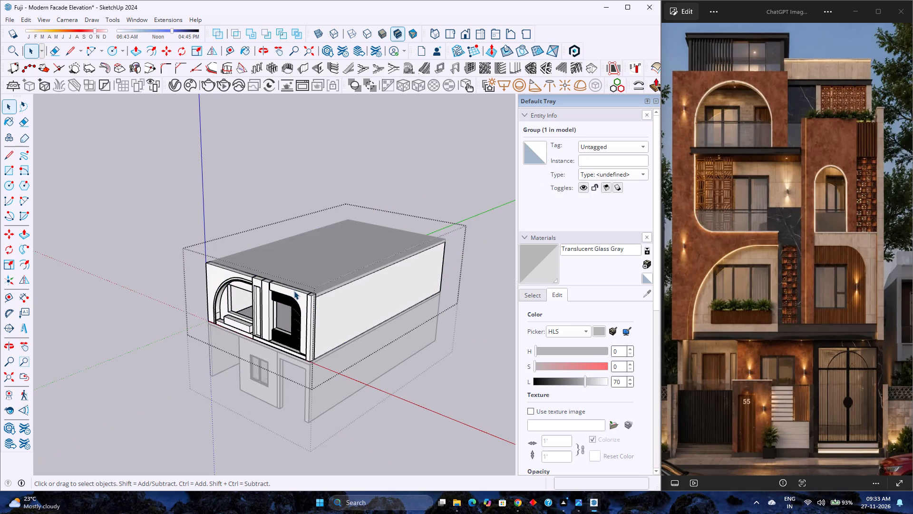
scroll(257, 264, "up", 4)
left_click(257, 292)
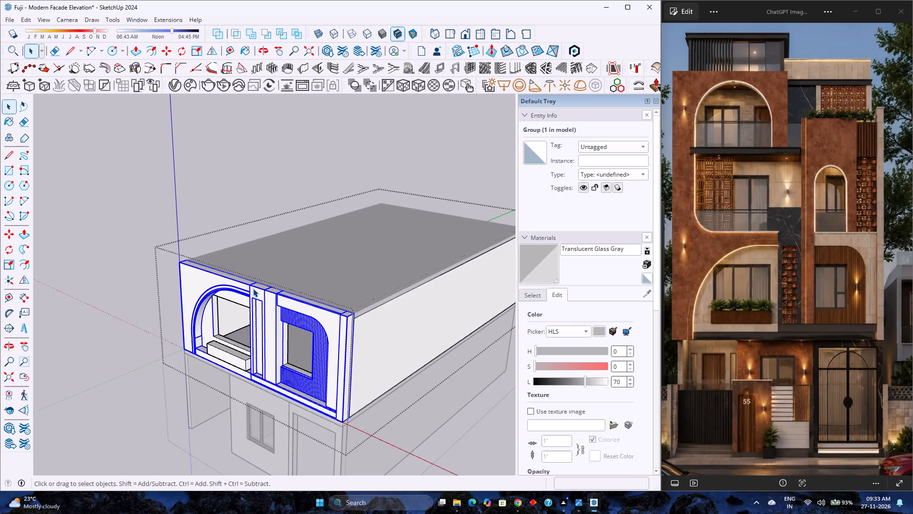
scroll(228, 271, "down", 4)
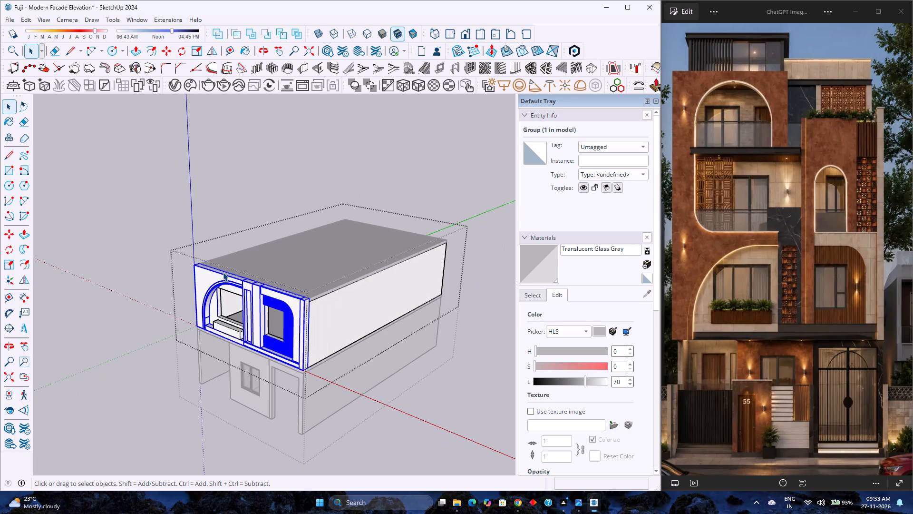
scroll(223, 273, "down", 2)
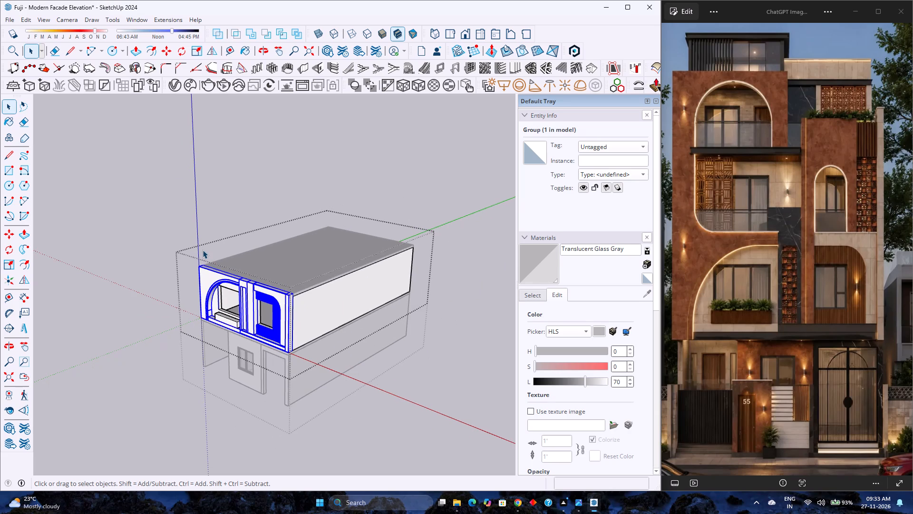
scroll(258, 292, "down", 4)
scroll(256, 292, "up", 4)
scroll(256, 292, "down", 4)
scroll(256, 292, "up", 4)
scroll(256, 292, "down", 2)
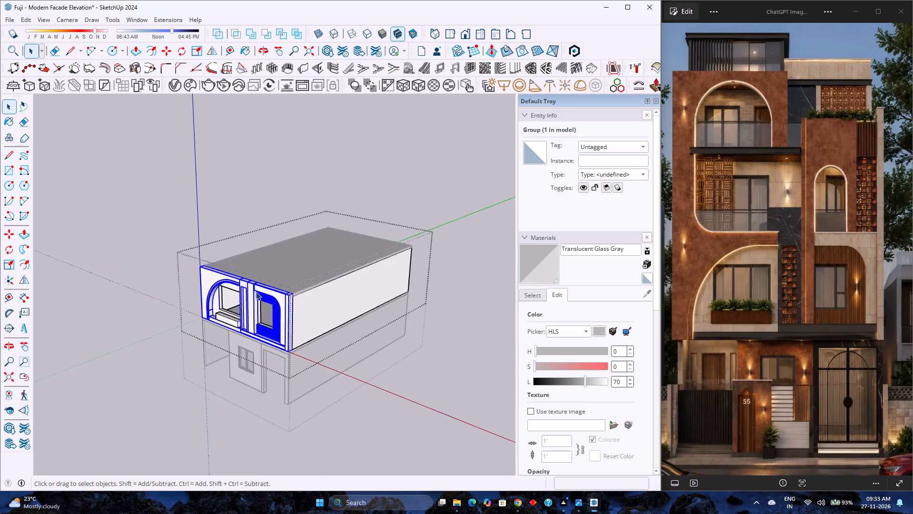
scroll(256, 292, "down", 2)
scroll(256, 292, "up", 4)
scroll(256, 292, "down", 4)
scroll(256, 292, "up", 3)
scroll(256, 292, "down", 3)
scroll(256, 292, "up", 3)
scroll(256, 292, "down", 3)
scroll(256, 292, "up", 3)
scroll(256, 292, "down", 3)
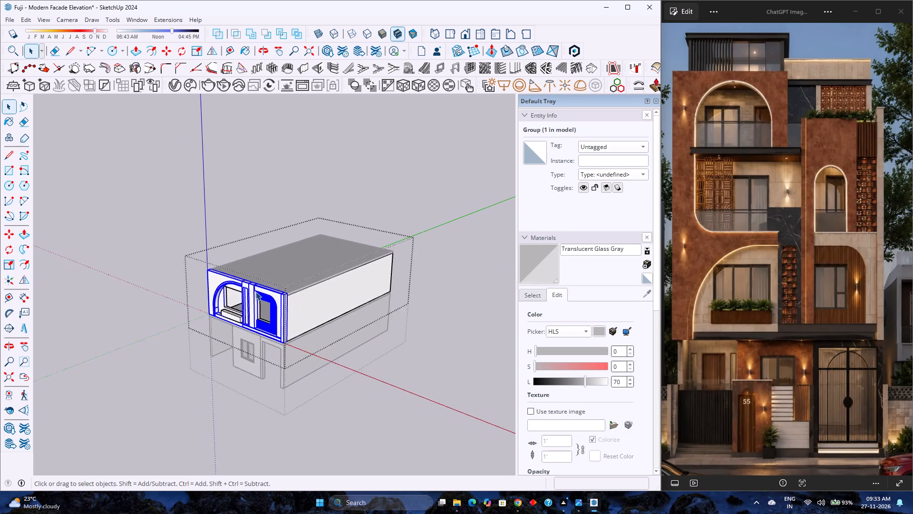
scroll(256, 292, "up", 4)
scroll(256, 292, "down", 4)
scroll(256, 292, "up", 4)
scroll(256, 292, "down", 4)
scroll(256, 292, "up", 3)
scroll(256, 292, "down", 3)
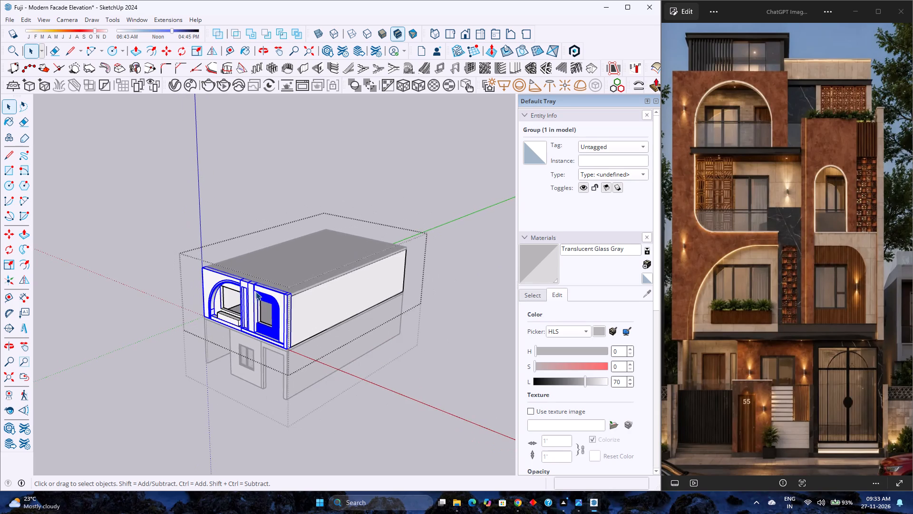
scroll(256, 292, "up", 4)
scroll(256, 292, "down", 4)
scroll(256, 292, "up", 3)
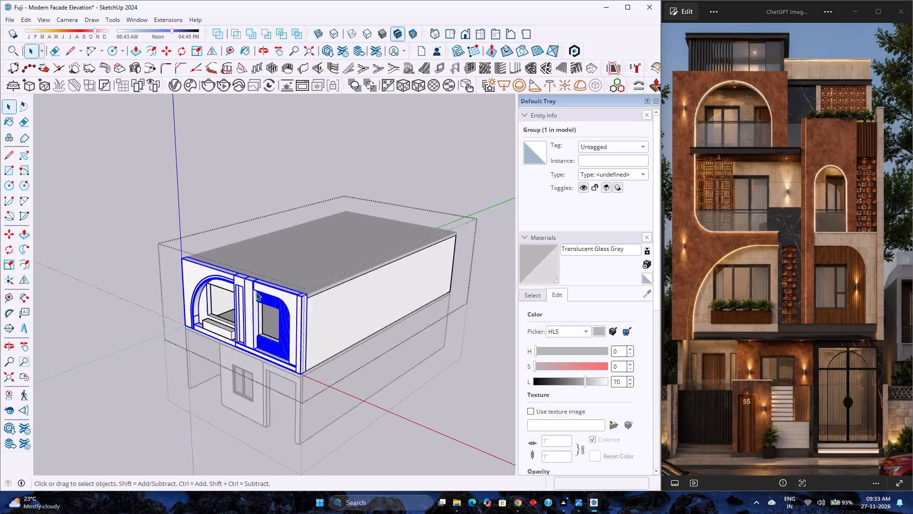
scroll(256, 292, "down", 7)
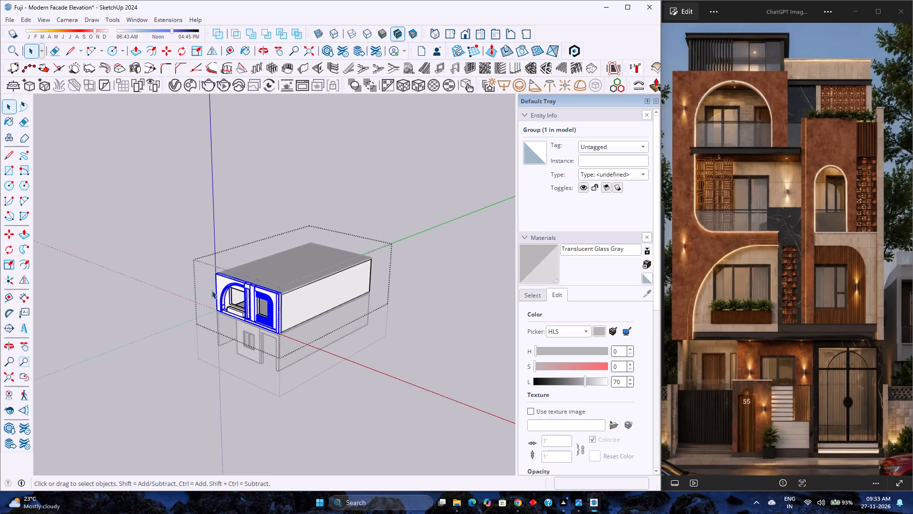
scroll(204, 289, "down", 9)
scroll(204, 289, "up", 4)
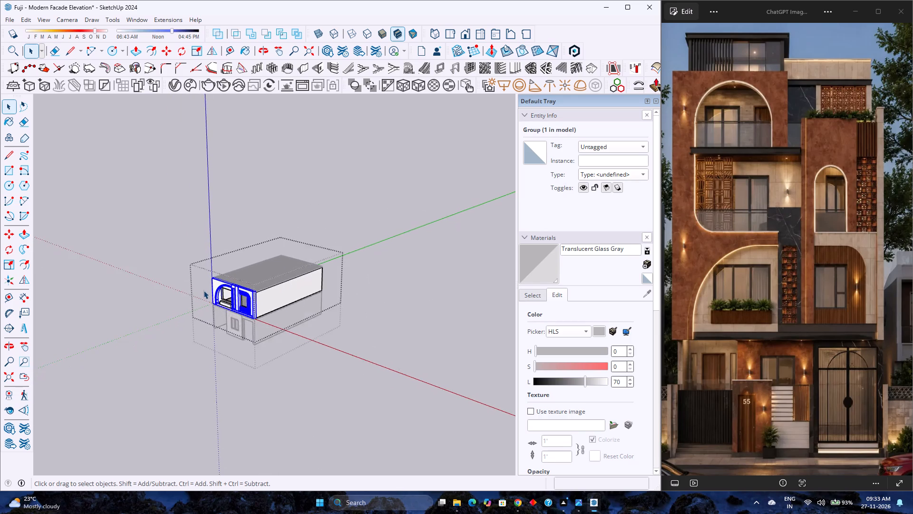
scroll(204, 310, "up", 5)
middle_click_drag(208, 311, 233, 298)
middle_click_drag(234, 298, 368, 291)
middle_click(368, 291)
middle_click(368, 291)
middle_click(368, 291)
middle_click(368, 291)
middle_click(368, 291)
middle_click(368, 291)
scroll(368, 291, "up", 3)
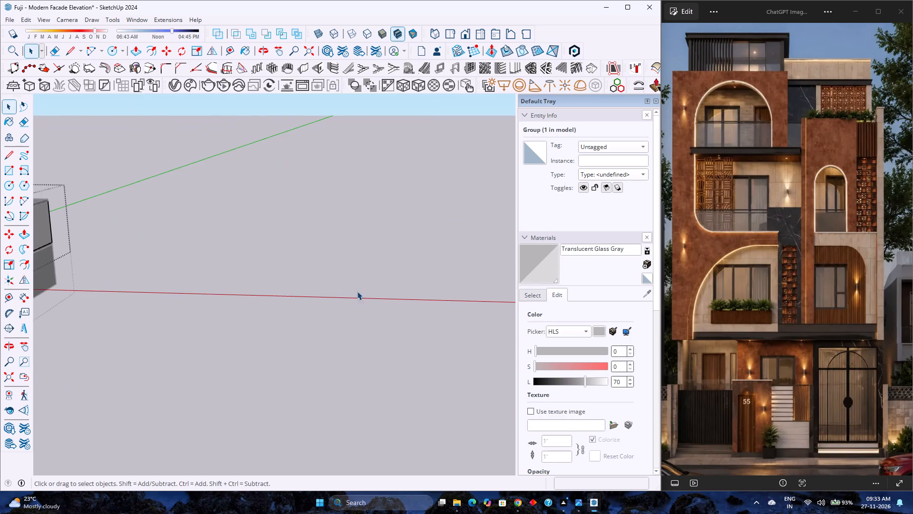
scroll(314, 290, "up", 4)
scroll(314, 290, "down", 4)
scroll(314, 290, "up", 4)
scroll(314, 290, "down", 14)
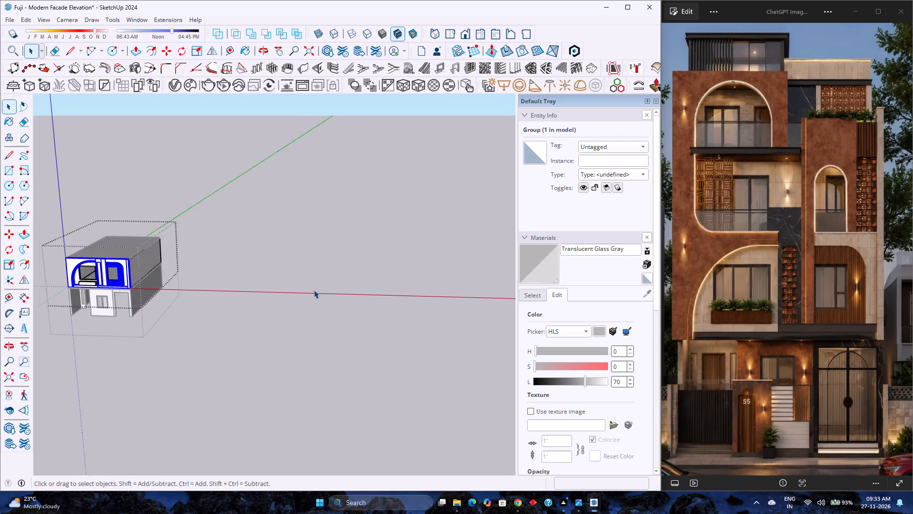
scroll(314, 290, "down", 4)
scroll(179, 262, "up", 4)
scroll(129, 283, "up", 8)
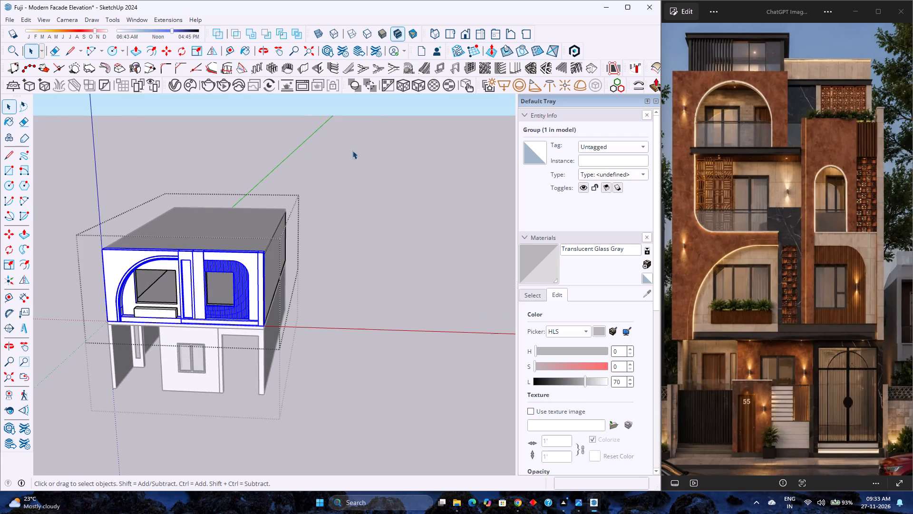
Switch to the standard front view and fit the whole model to examine the two-storey facade.
left_click(467, 34)
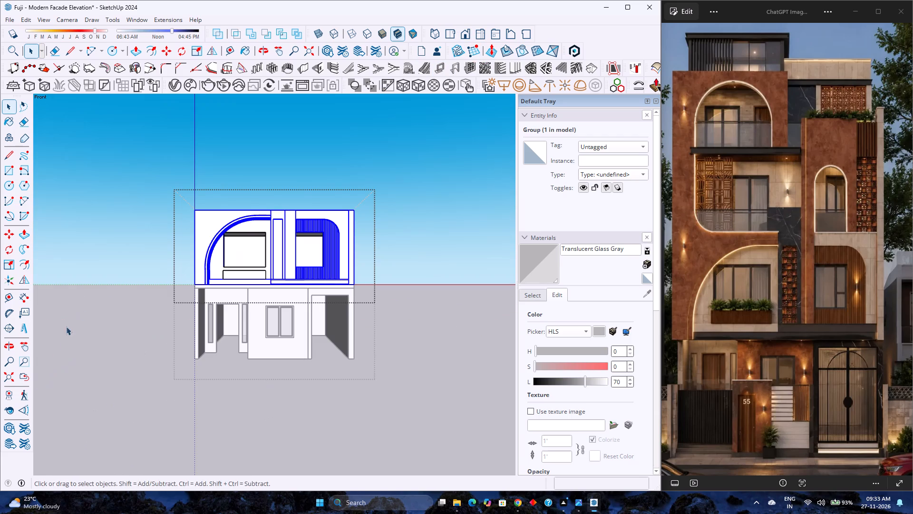
left_click(5, 376)
scroll(188, 295, "down", 2)
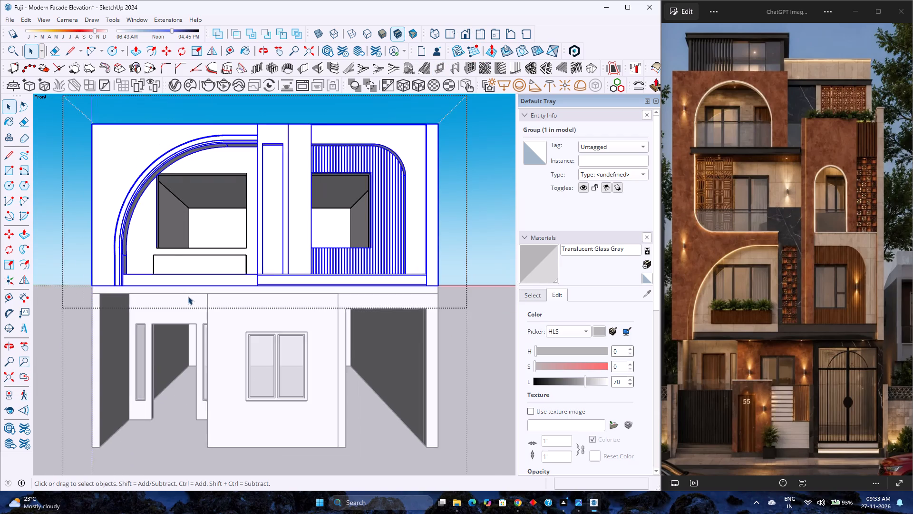
scroll(188, 296, "down", 2)
Leave the first-floor group and draw a 22' 6" by 39' rectangle covering the top of its roof slab, corner to corner.
middle_click_drag(186, 268, 148, 347)
middle_click(134, 355)
left_click(316, 250)
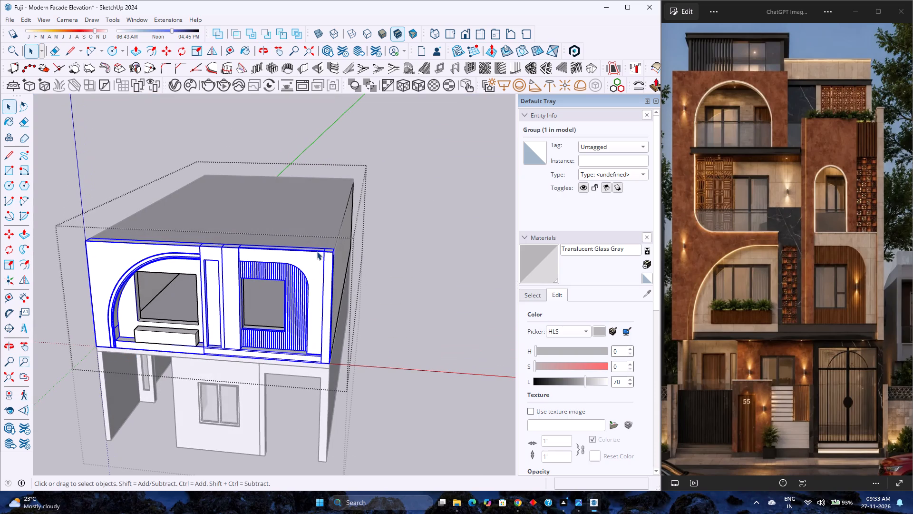
left_click(385, 262)
left_click(329, 234)
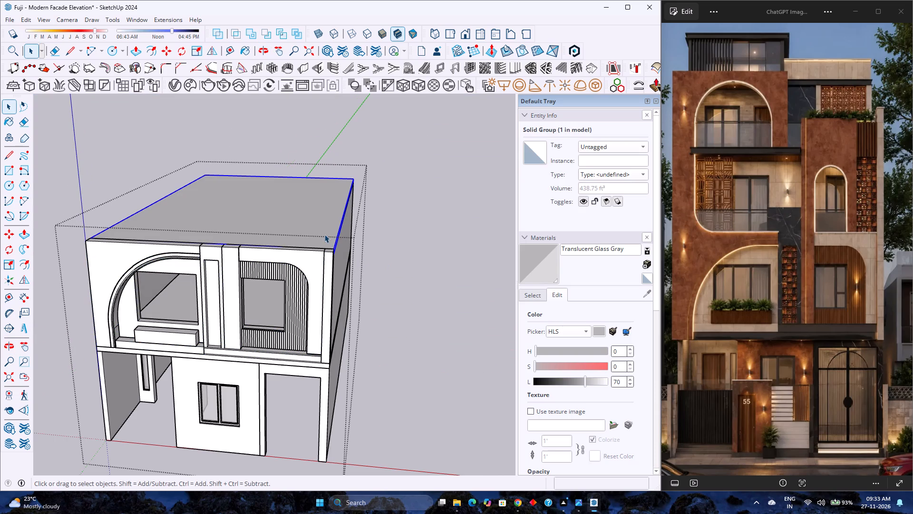
scroll(237, 226, "up", 4)
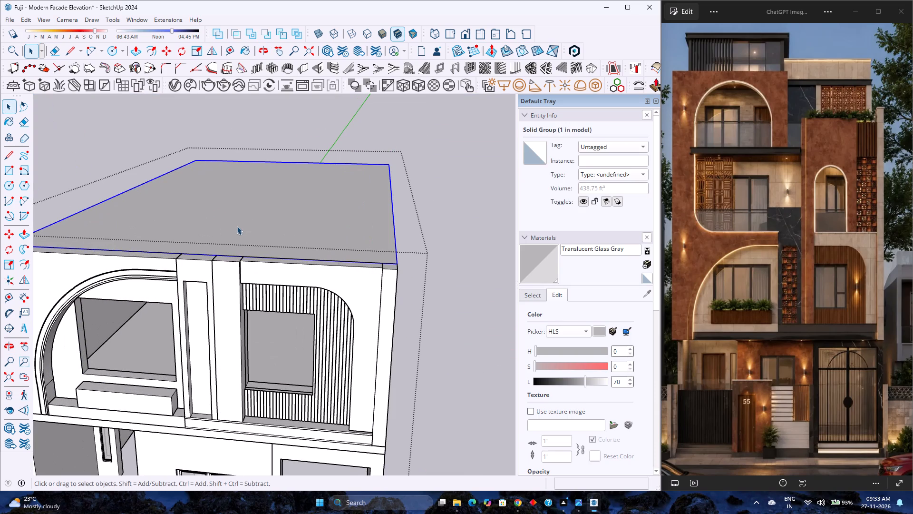
scroll(258, 214, "down", 4)
middle_click_drag(267, 224, 282, 257)
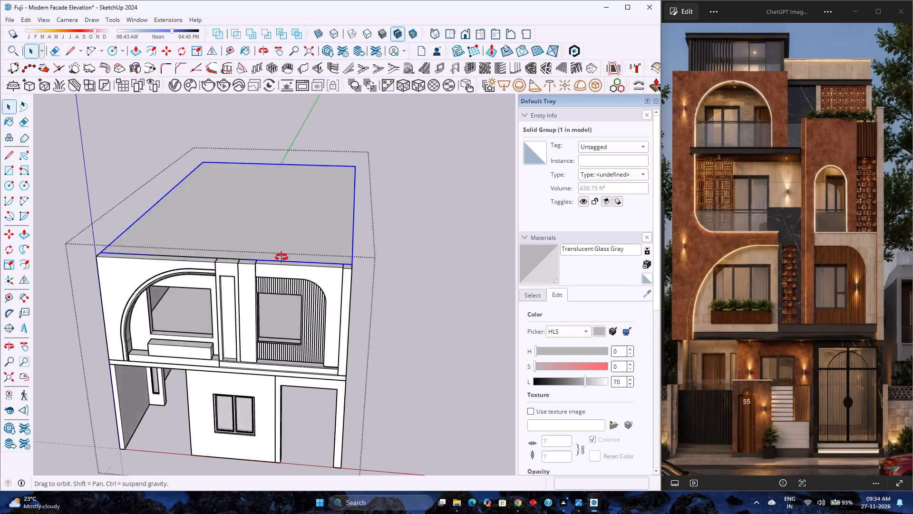
middle_click_drag(282, 257, 298, 324)
middle_click(298, 324)
scroll(288, 301, "down", 2)
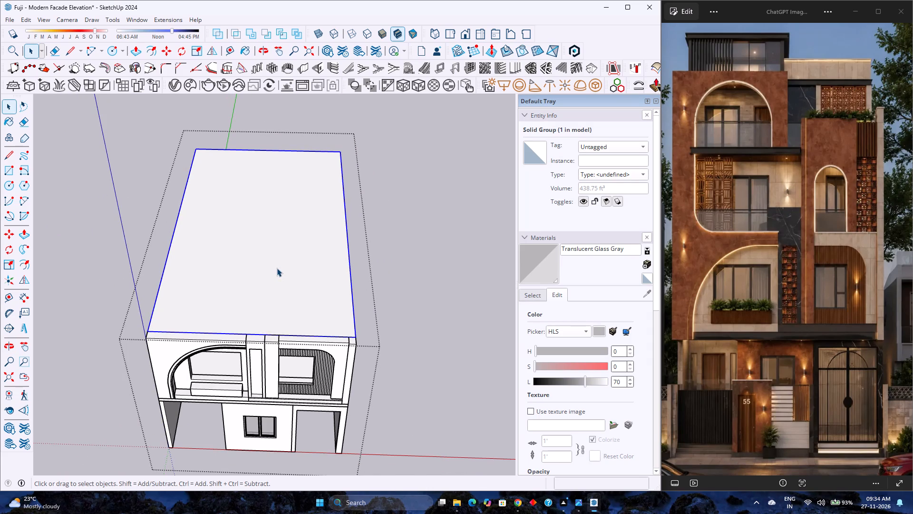
left_click(277, 268)
triple_click(236, 219)
left_click(375, 277)
left_click(323, 261)
left_click(123, 49)
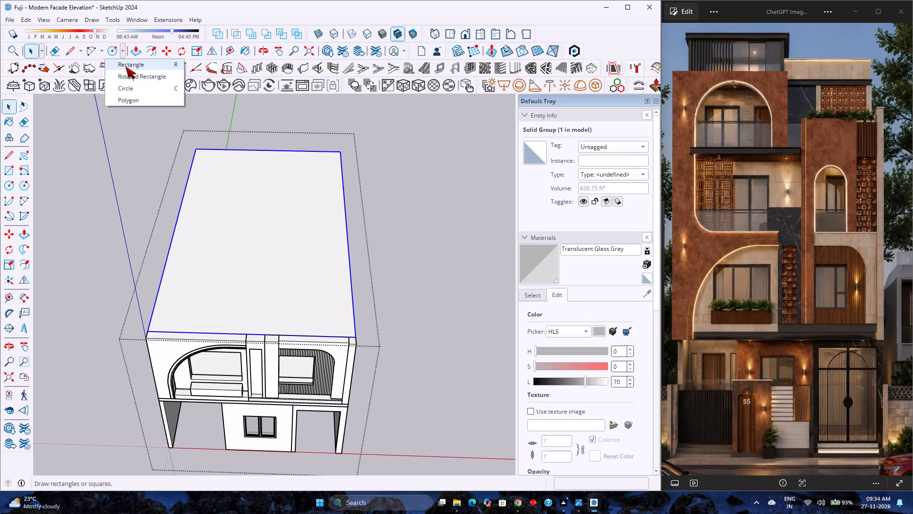
left_click(126, 67)
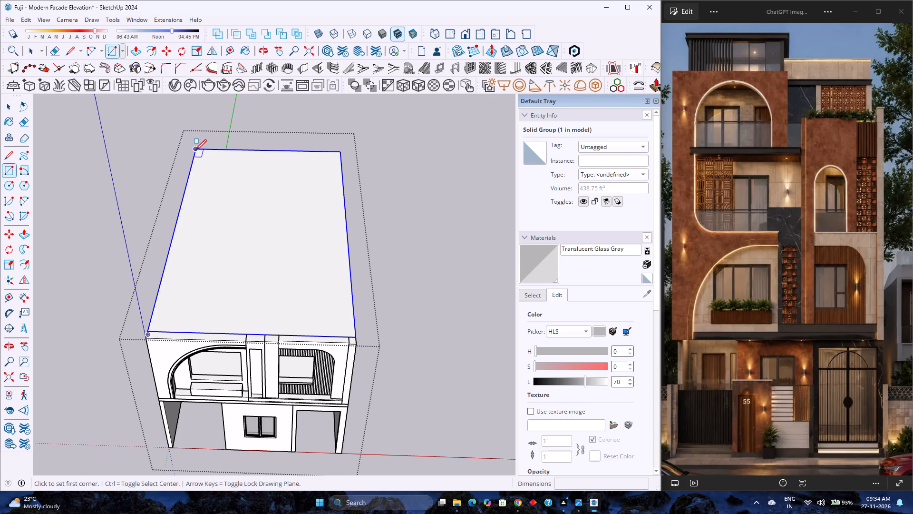
left_click(195, 150)
left_click(355, 336)
Make a group from the new roof rectangle and its edges, and open that group for editing.
key("space")
double_click(305, 302)
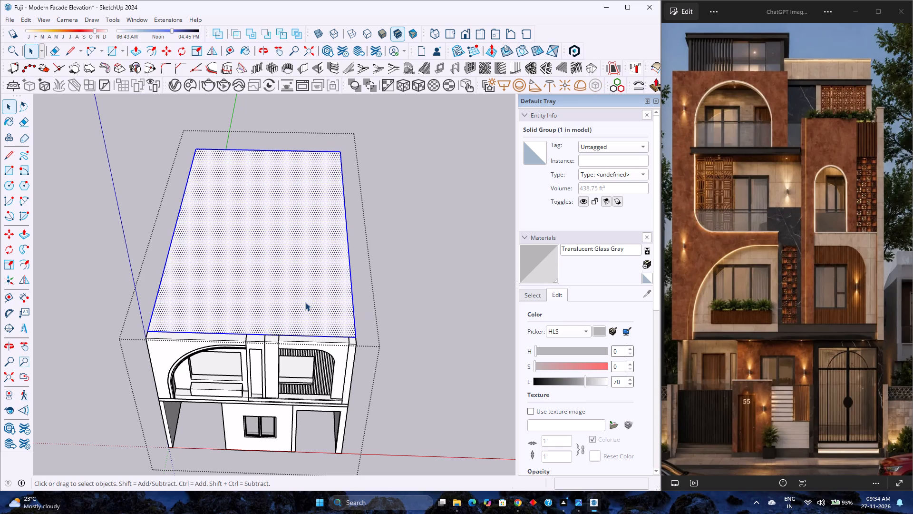
right_click(305, 302)
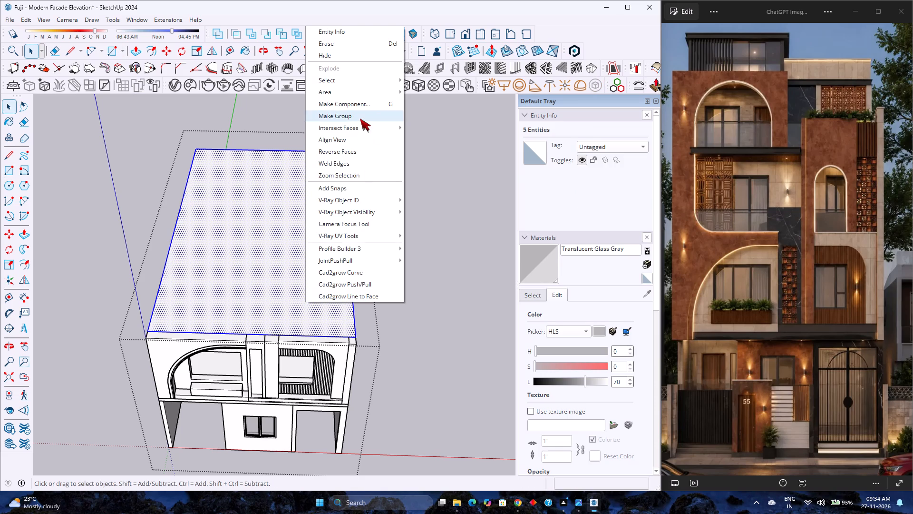
left_click(360, 119)
double_click(291, 176)
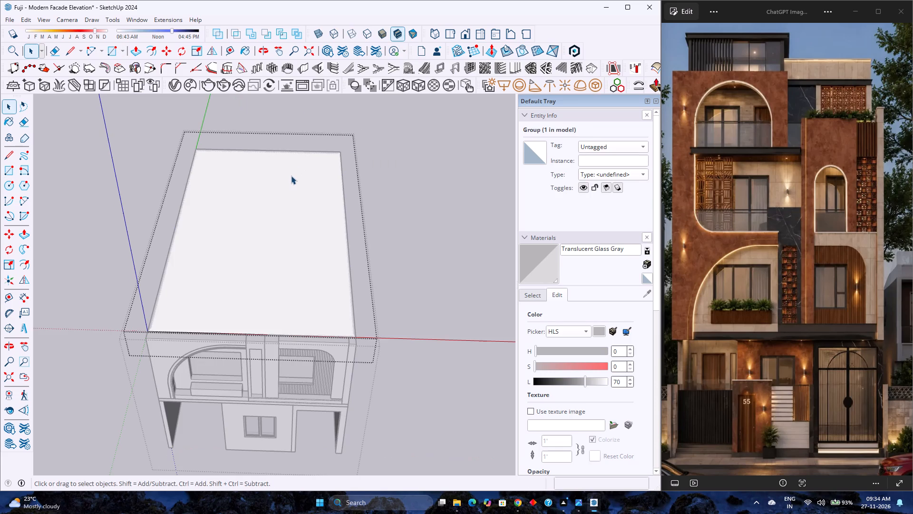
Offset the roof rectangle's outline 9" inward and delete the inner face, leaving only a wall-thickness ring.
left_click(150, 54)
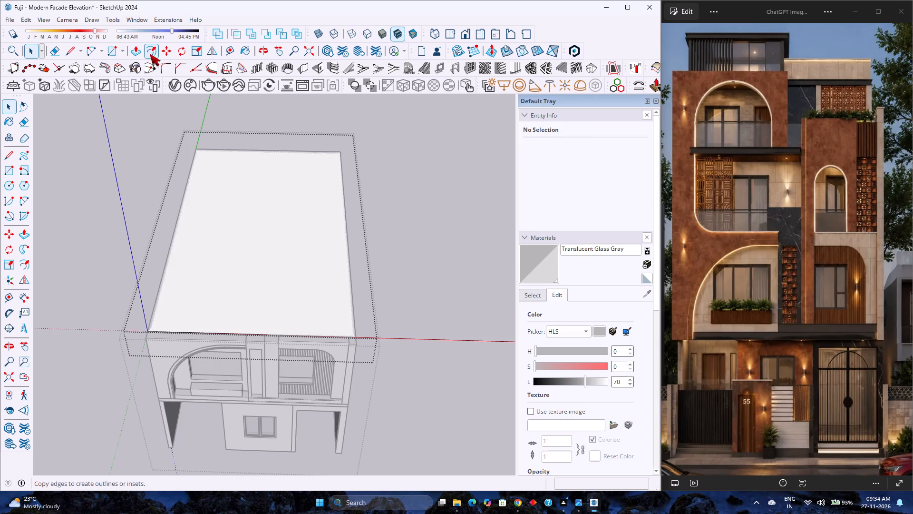
left_click(196, 227)
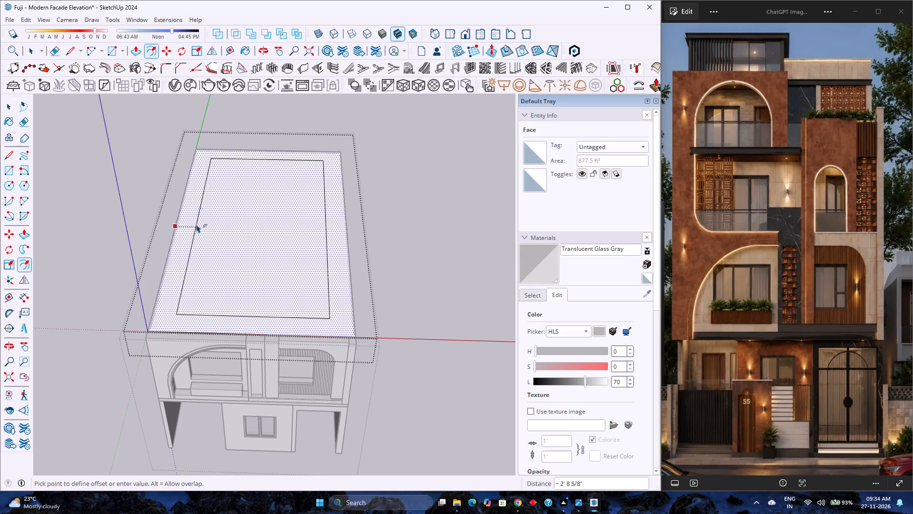
key("9")
key("Return")
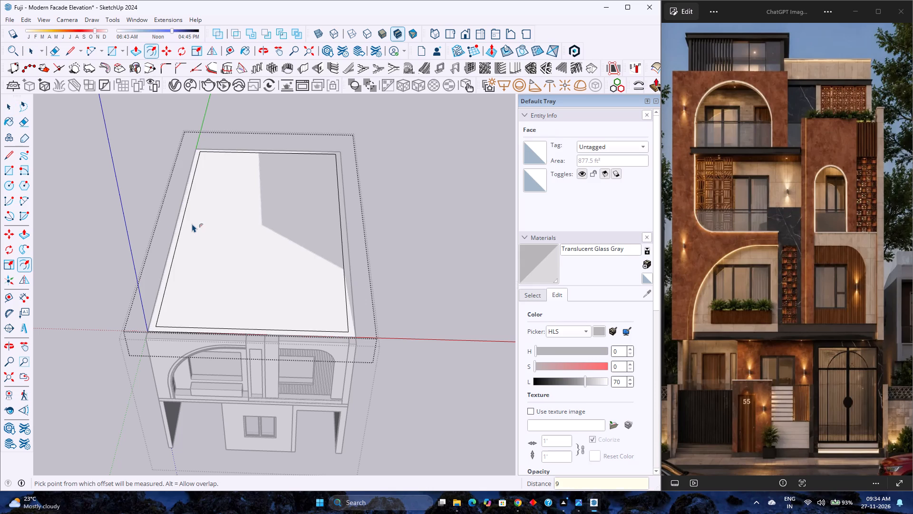
key("space")
left_click(261, 199)
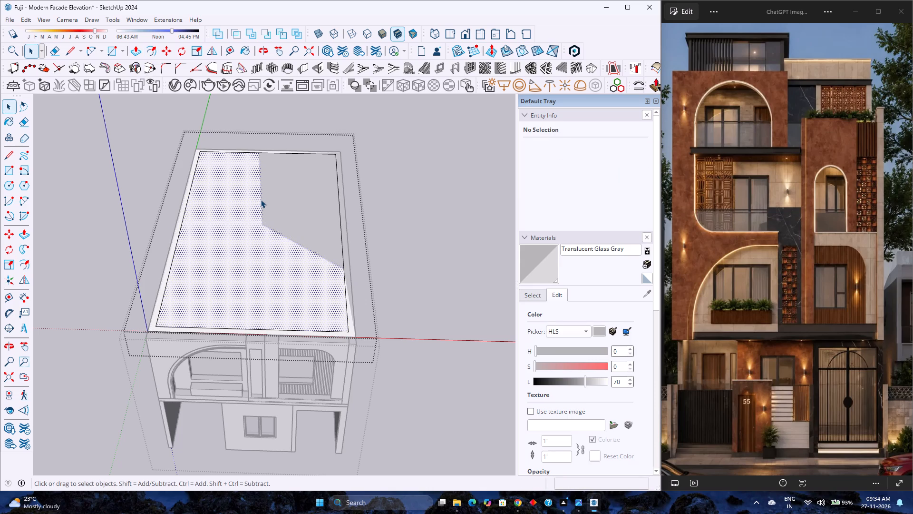
key("Delete")
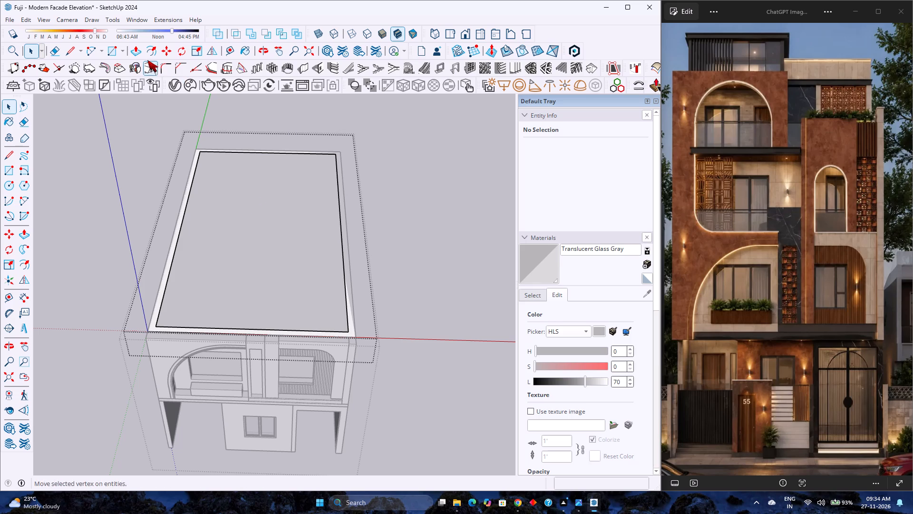
Push/Pull the 9" ring face up 10' to raise the walls of the new storey.
left_click(136, 51)
right_click(136, 51)
left_click(127, 55)
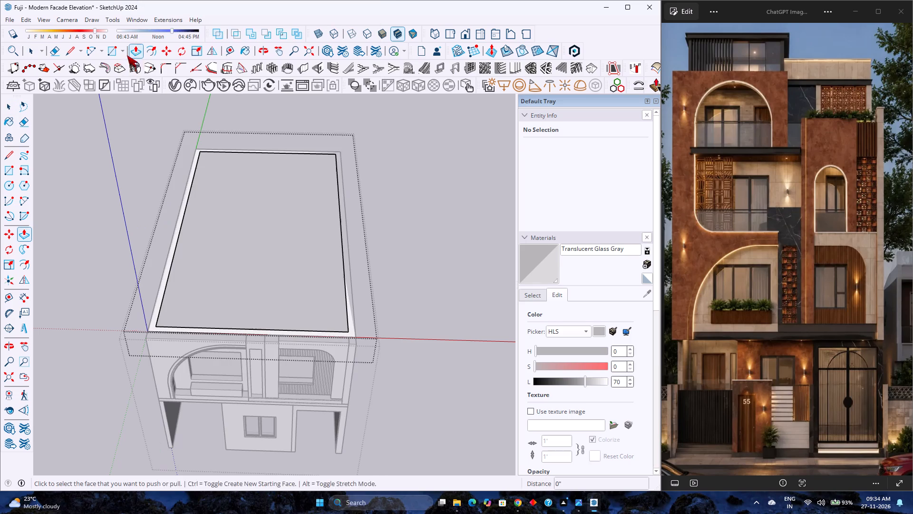
left_click(132, 53)
left_click(188, 190)
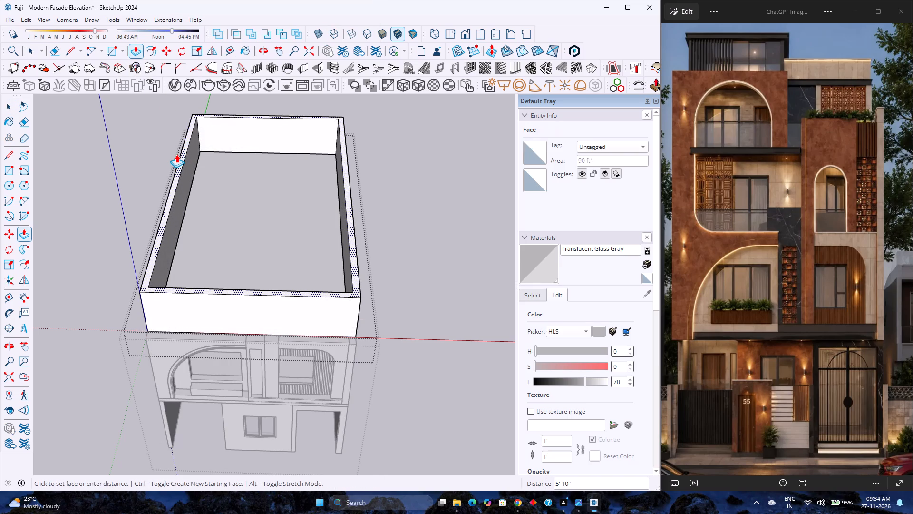
type("10'")
key("Return")
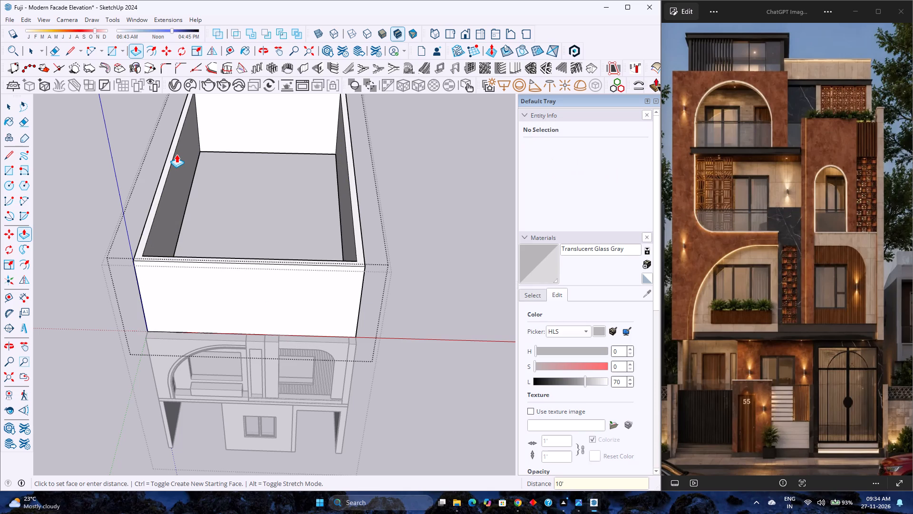
Examine the new storey's walls above the lower floors from the front and the corner.
key("space")
scroll(176, 154, "down", 3)
middle_click_drag(209, 248, 185, 165)
scroll(188, 164, "down", 5)
middle_click_drag(139, 205, 221, 120)
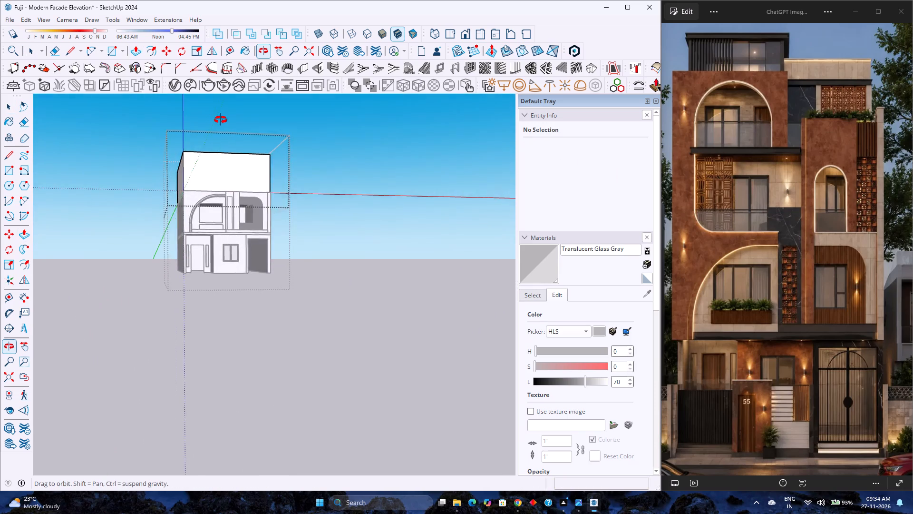
middle_click_drag(221, 120, 174, 134)
middle_click_drag(164, 136, 156, 137)
middle_click(156, 137)
middle_click(156, 137)
scroll(163, 208, "down", 4)
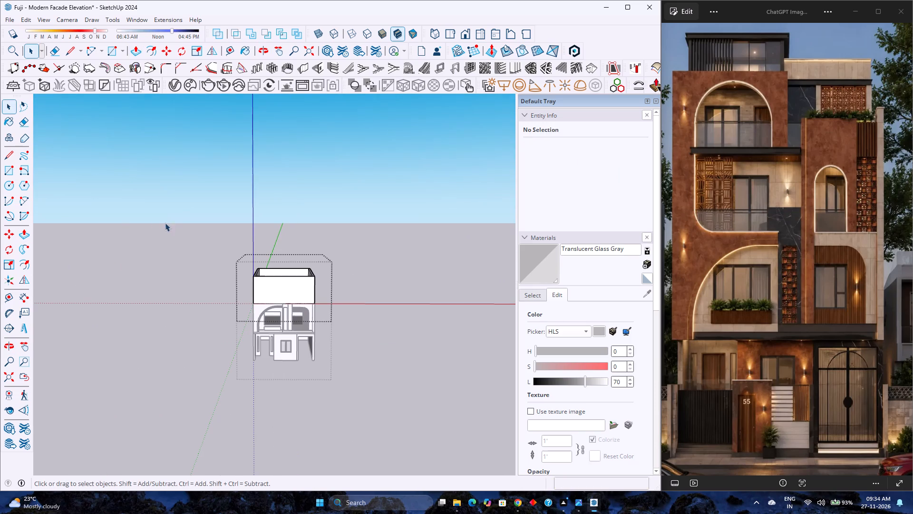
scroll(304, 290, "up", 9)
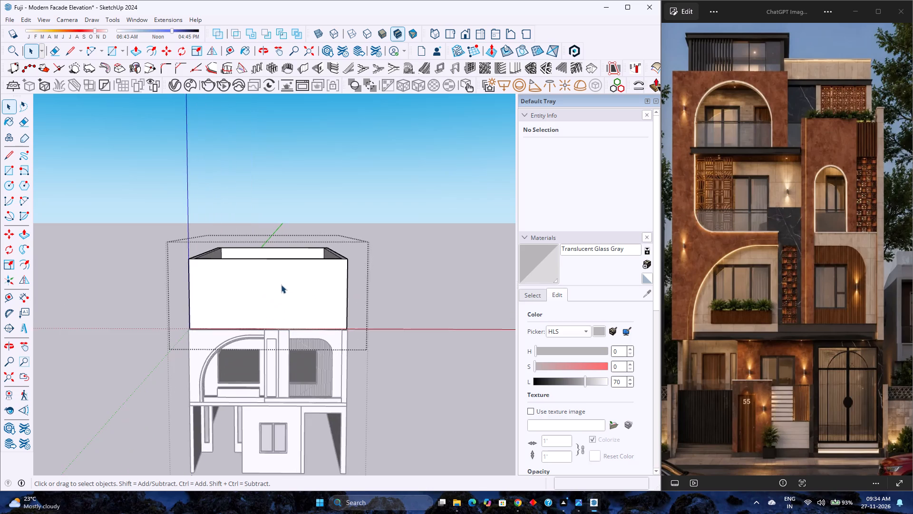
scroll(280, 285, "up", 3)
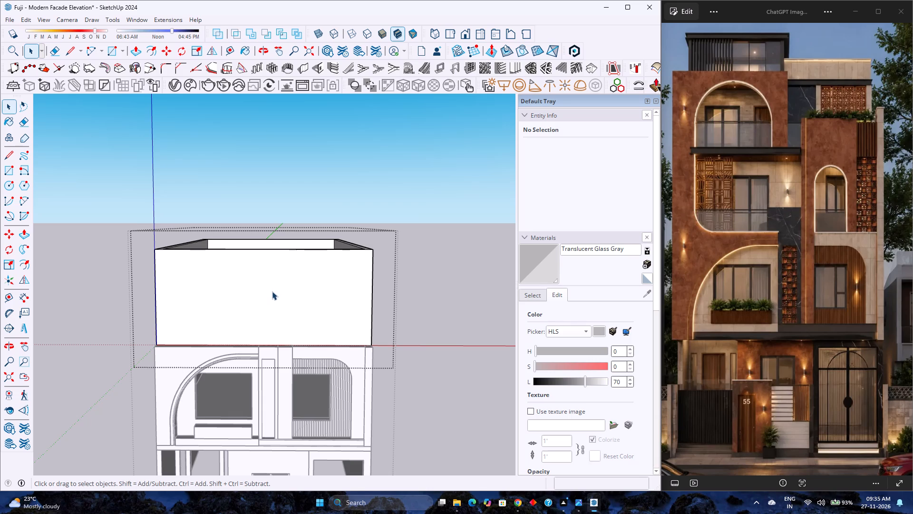
scroll(272, 291, "down", 3)
scroll(272, 291, "up", 3)
scroll(272, 291, "down", 4)
scroll(272, 292, "up", 3)
scroll(272, 292, "down", 4)
scroll(272, 292, "up", 4)
scroll(272, 292, "down", 4)
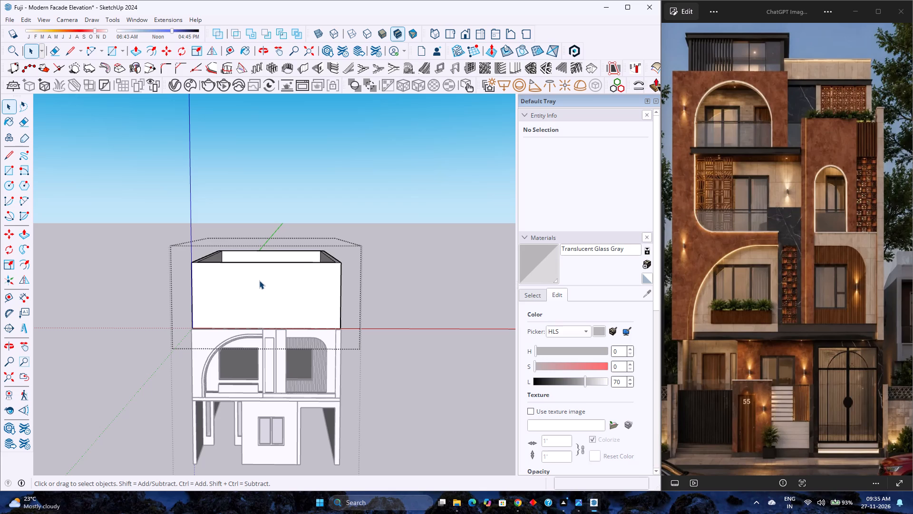
scroll(259, 280, "up", 4)
scroll(138, 306, "up", 2)
scroll(190, 342, "up", 1)
middle_click_drag(181, 344, 148, 359)
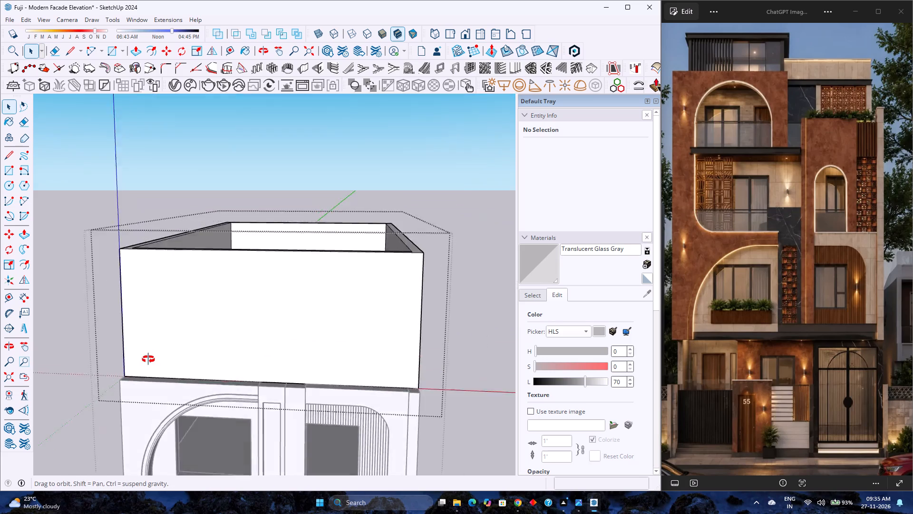
middle_click_drag(148, 359, 125, 357)
middle_click(125, 357)
scroll(131, 344, "down", 5)
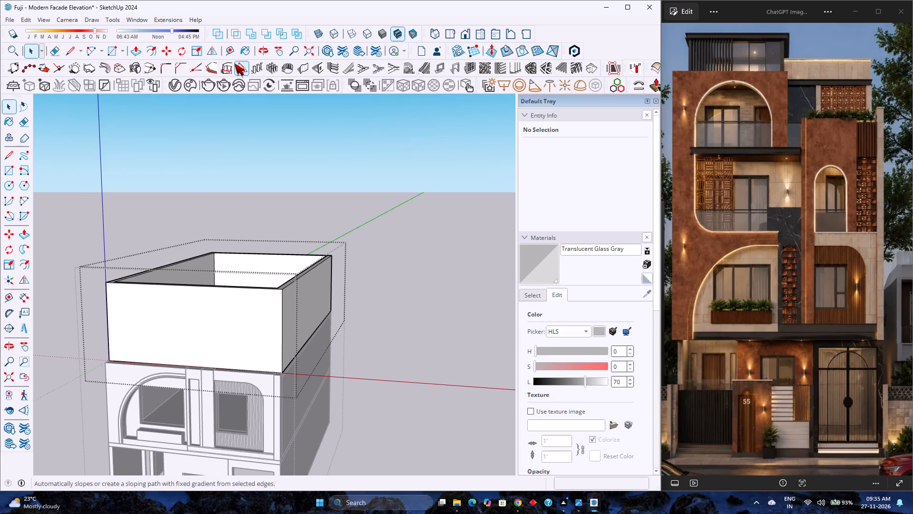
Place a vertical guide on the new storey's front wall, 2' in from its left edge.
left_click(230, 49)
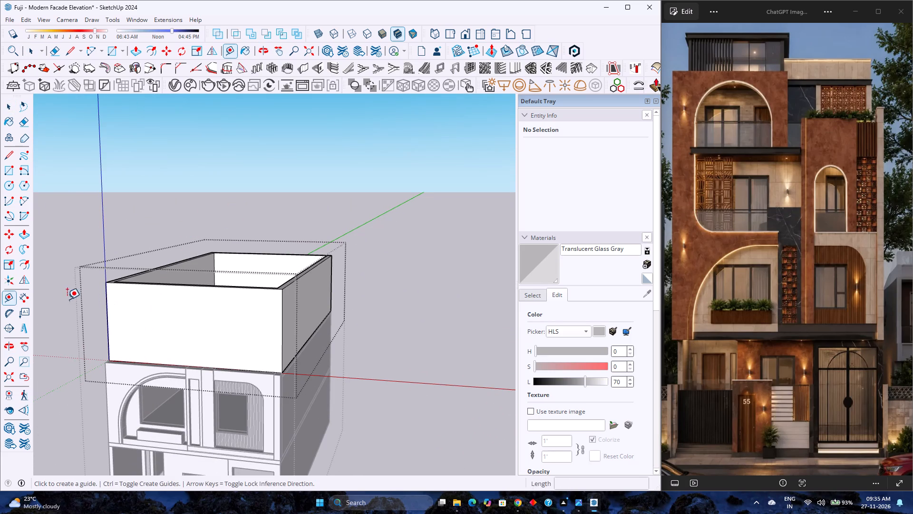
scroll(120, 356, "up", 4)
middle_click_drag(120, 343, 135, 345)
middle_click_drag(155, 343, 175, 340)
scroll(172, 326, "down", 3)
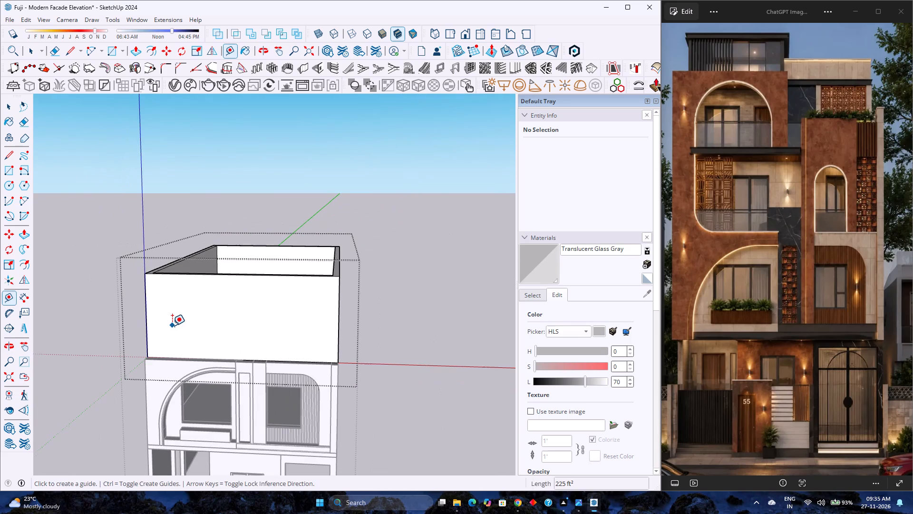
scroll(172, 326, "down", 1)
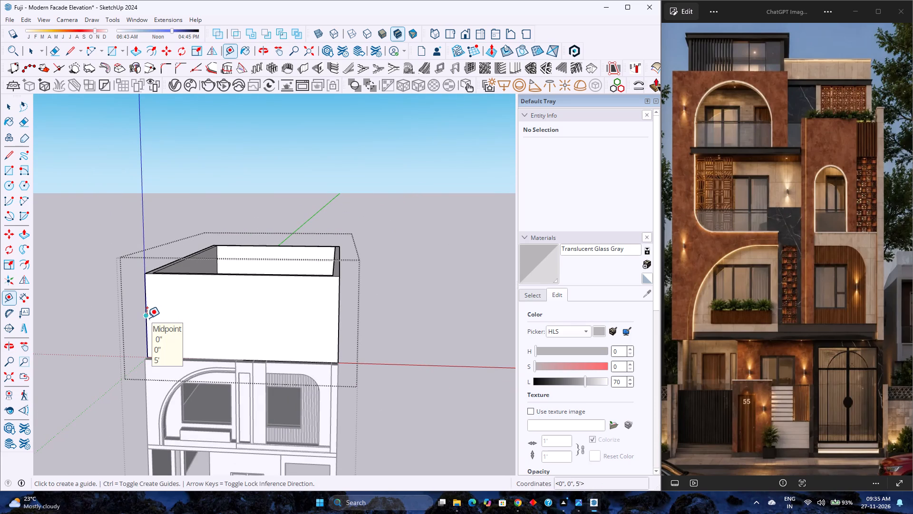
left_click(147, 318)
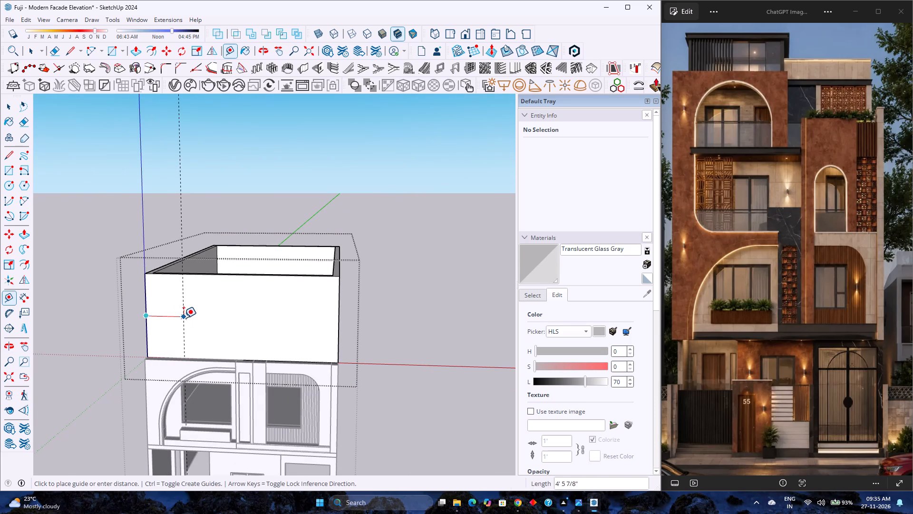
scroll(182, 318, "up", 8)
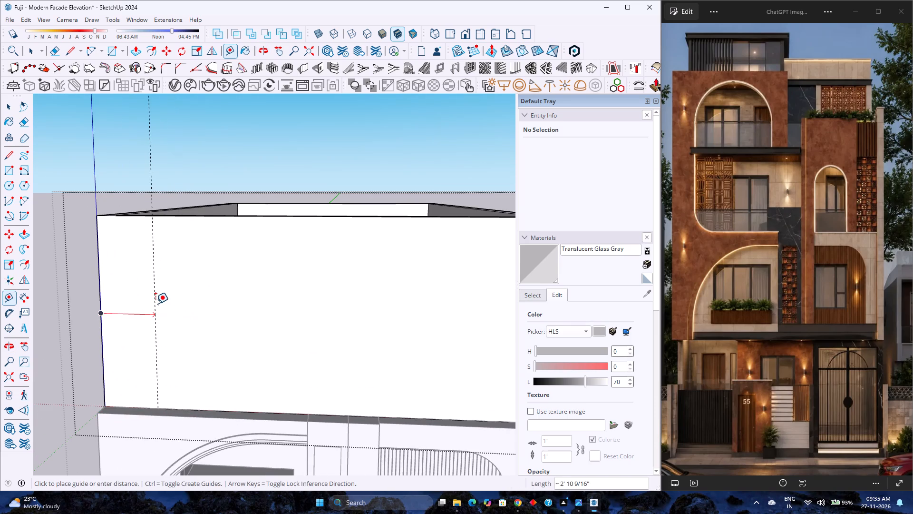
type("2'")
key("Return")
scroll(155, 305, "down", 2)
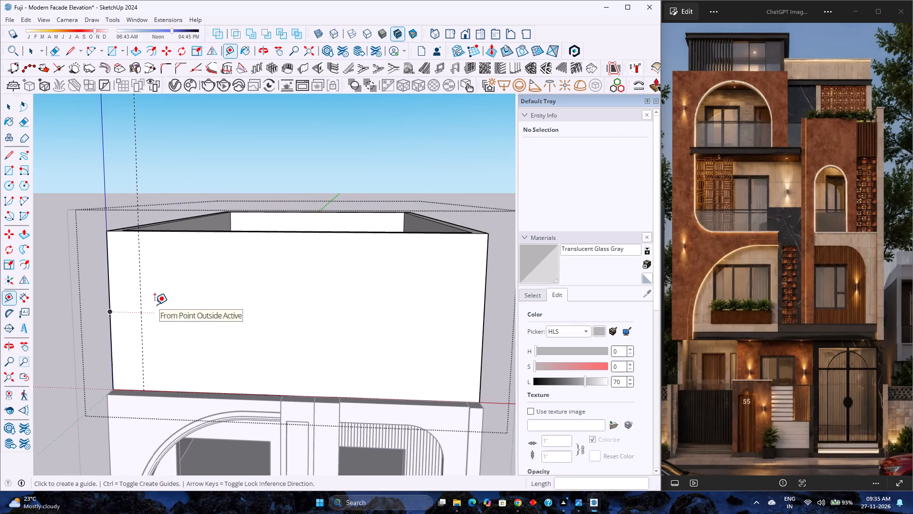
Set the vertical guide's distance from the front wall's left edge to 2' 3".
middle_click_drag(155, 305, 165, 324)
middle_click(165, 324)
scroll(165, 319, "down", 3)
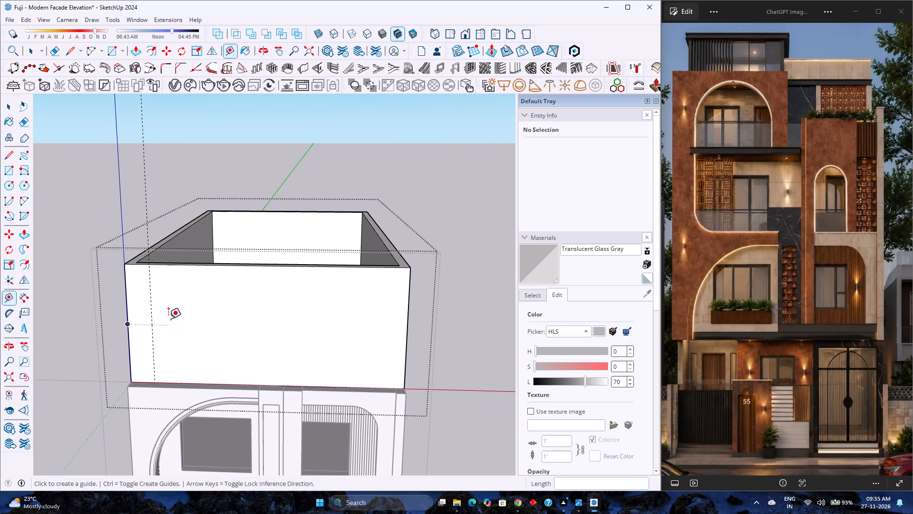
type("2'3")
key("Return")
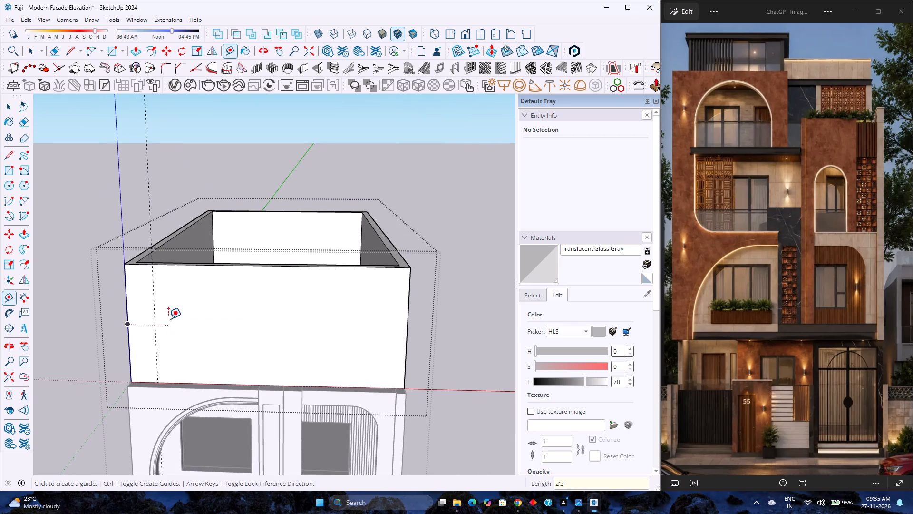
Place a second vertical guide on the front wall, 7' to the right of the first one.
left_click(154, 291)
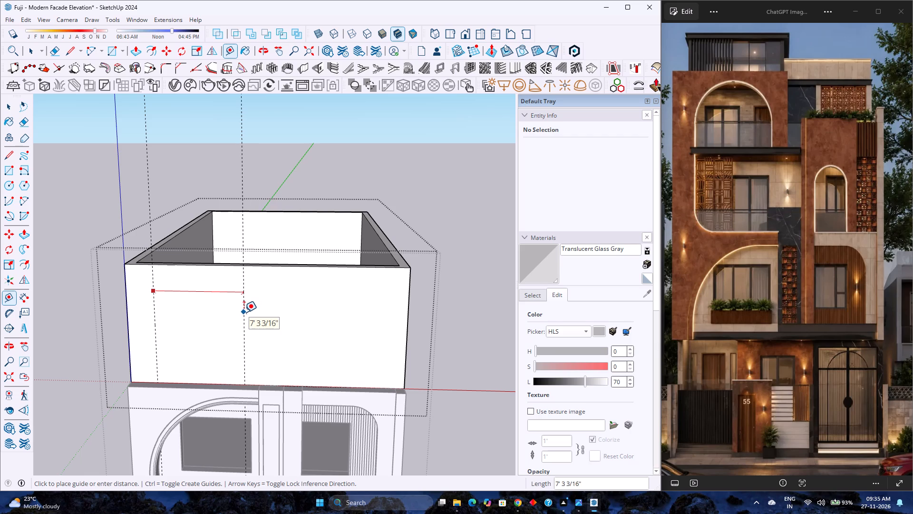
type("7'")
key("Return")
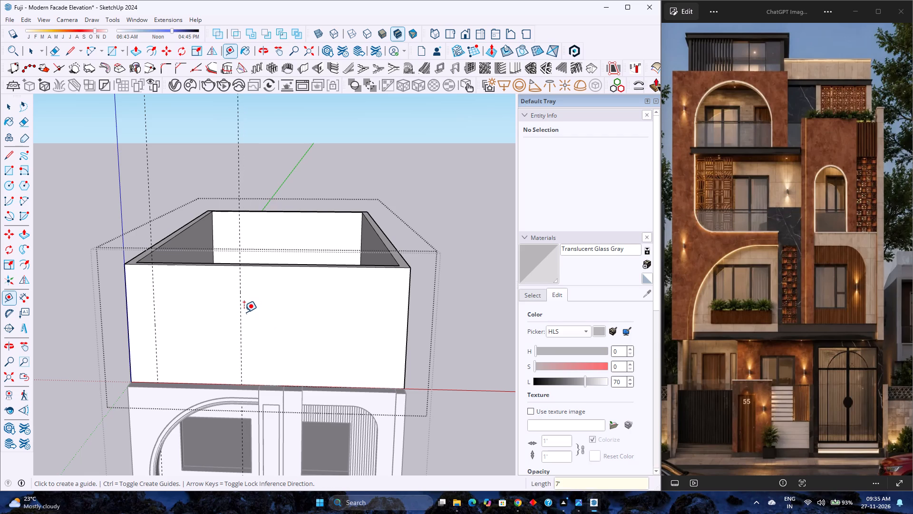
scroll(235, 317, "down", 2)
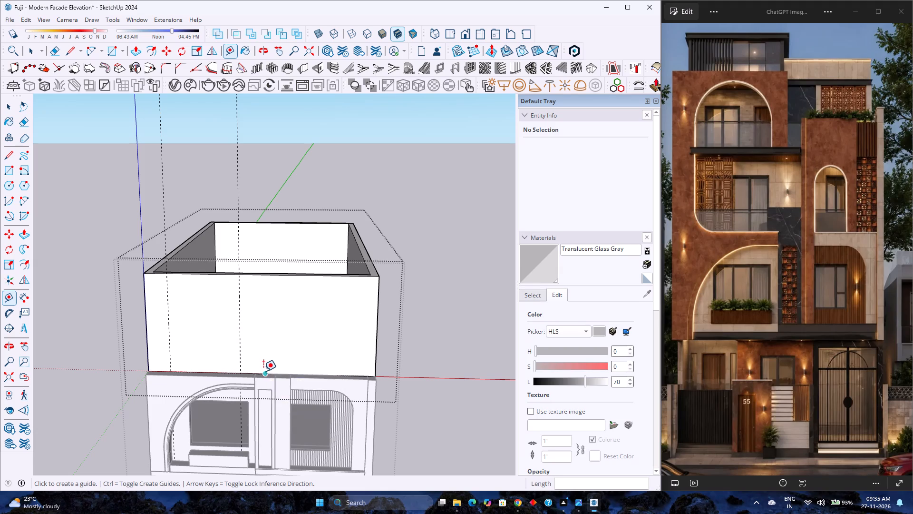
Set the spacing of the second vertical guide from the first to 7' 3".
scroll(263, 372, "up", 2)
middle_click_drag(248, 385, 255, 318)
middle_click(255, 318)
scroll(255, 318, "up", 1)
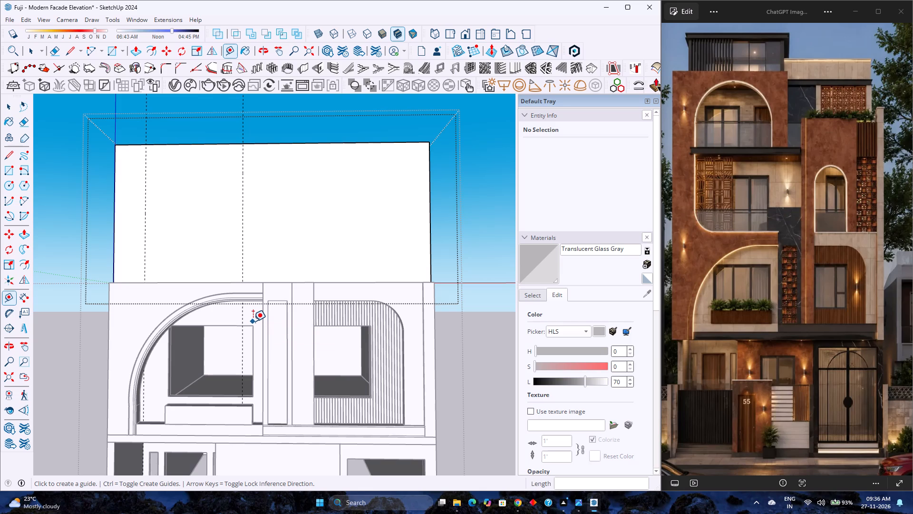
type("7'3")
key("Return")
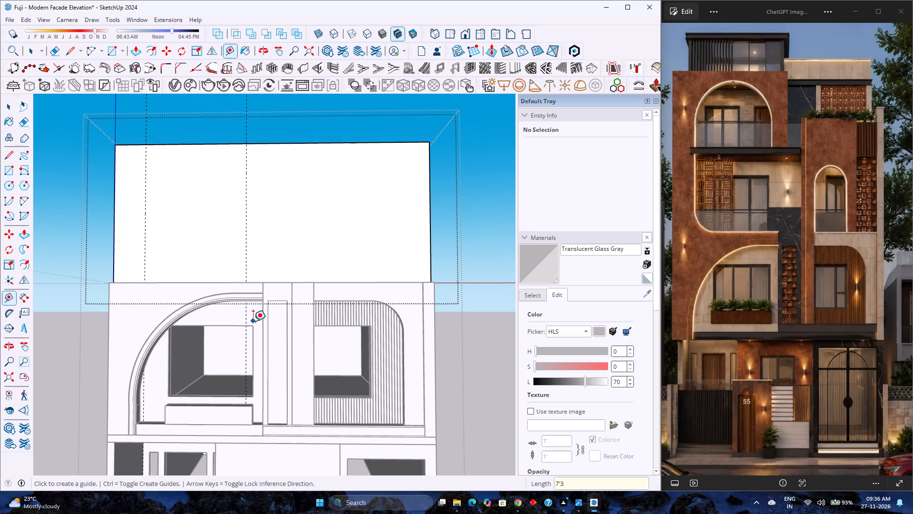
Place a horizontal guide on the front wall, 8' above its bottom edge along the blue axis.
scroll(226, 257, "down", 4)
scroll(218, 270, "up", 3)
middle_click_drag(214, 271, 209, 311)
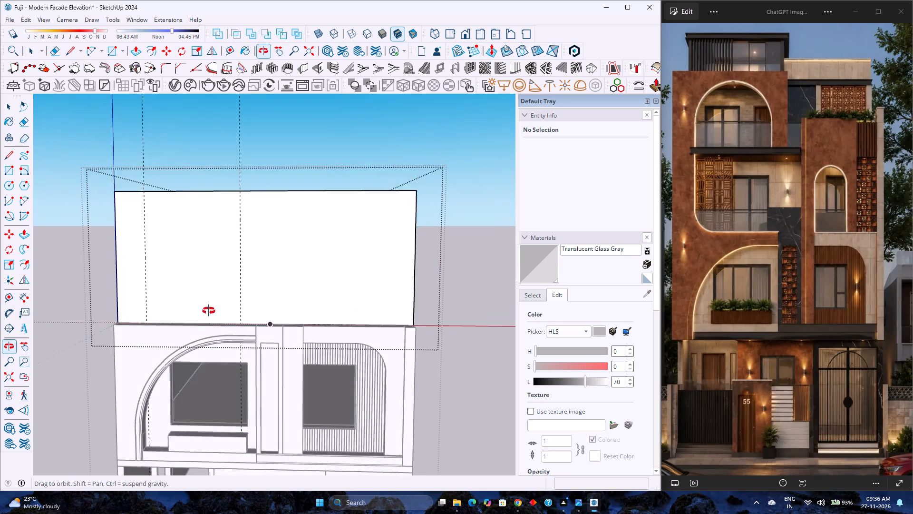
middle_click_drag(209, 311, 217, 334)
scroll(223, 333, "up", 2)
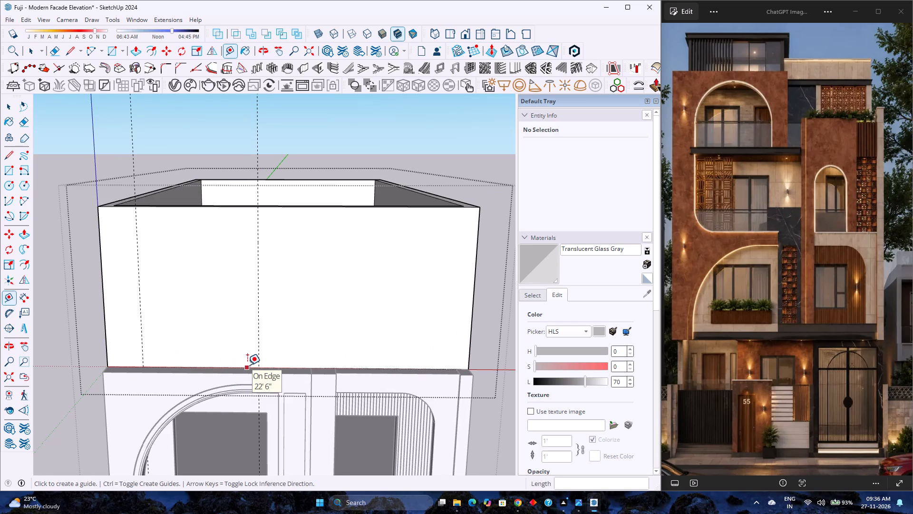
scroll(247, 365, "up", 2)
middle_click_drag(247, 365, 240, 405)
middle_click(240, 405)
left_click(243, 354)
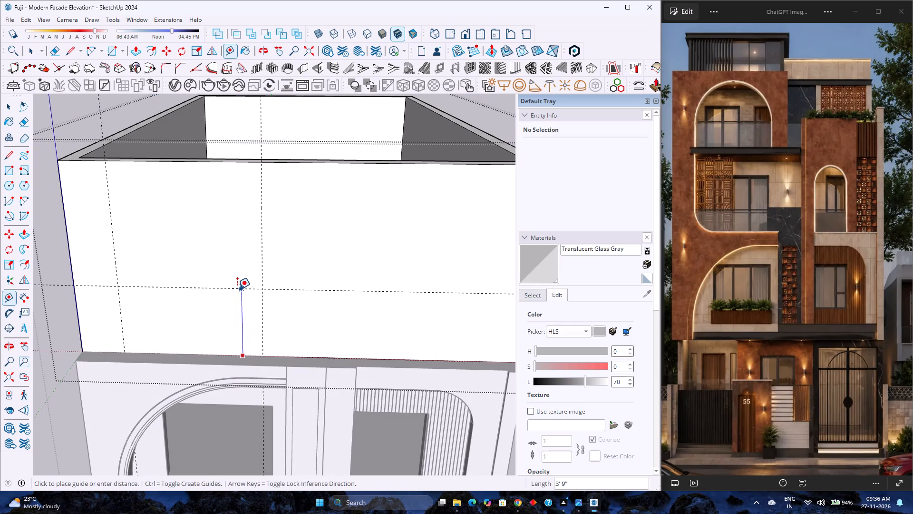
key("Up")
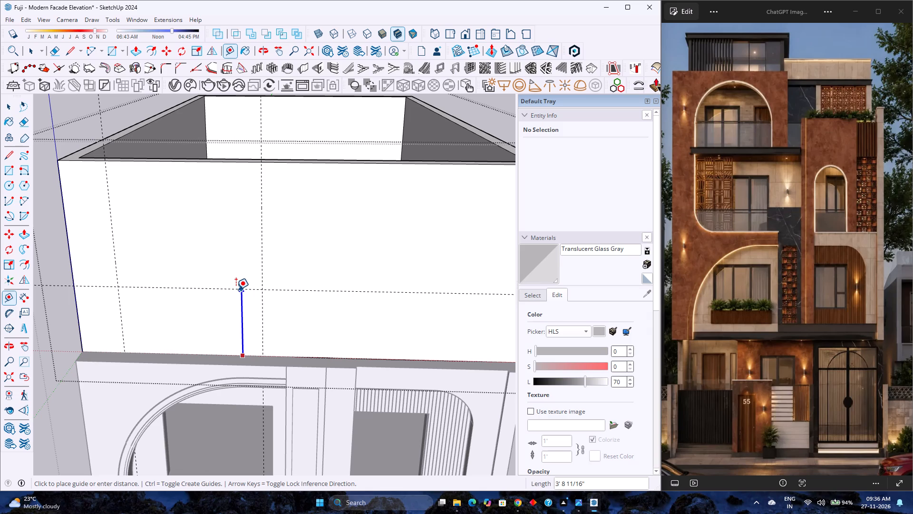
type("8'")
key("Return")
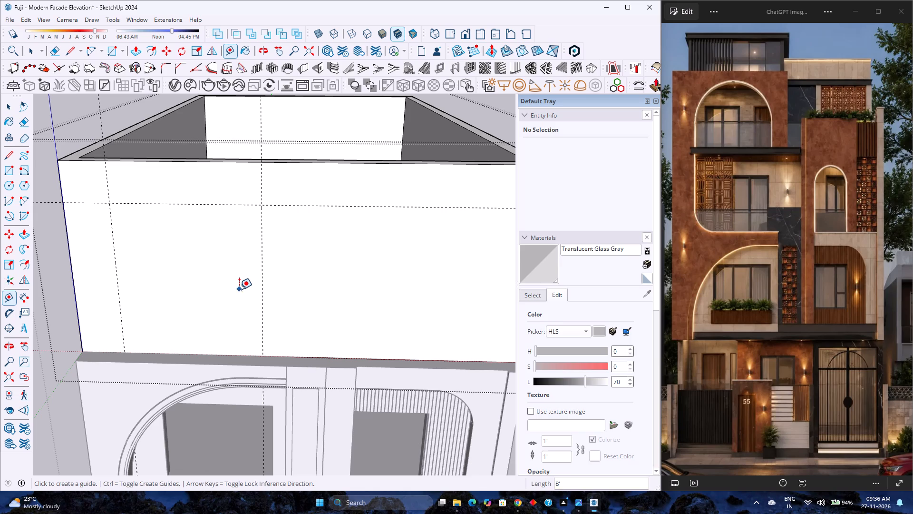
Place a third vertical guide on the second floor's front wall, 3' 3" to the right of the second one.
left_click(264, 296)
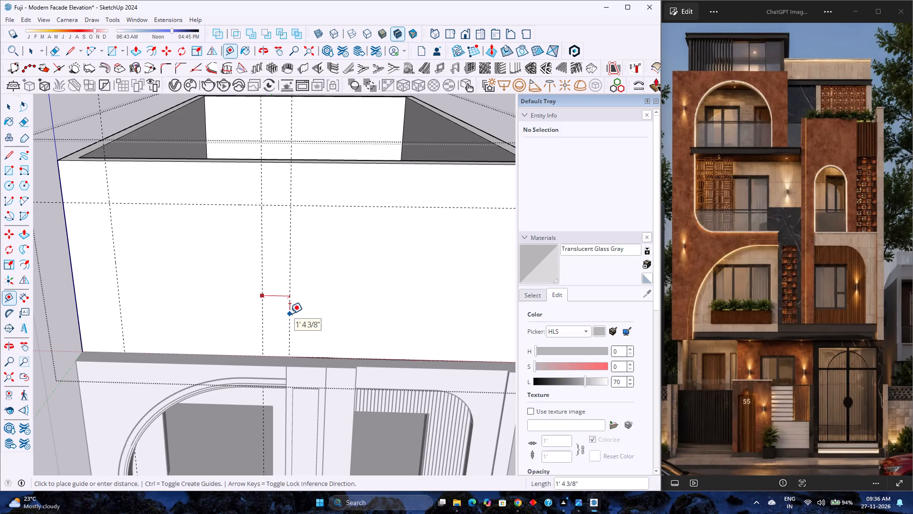
key("Right")
scroll(290, 314, "down", 4)
scroll(290, 314, "up", 4)
scroll(290, 314, "down", 4)
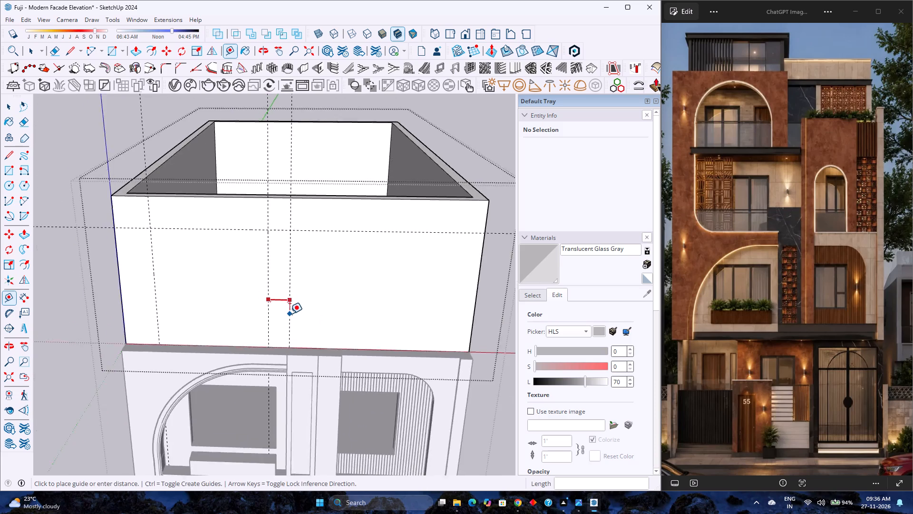
scroll(290, 314, "up", 3)
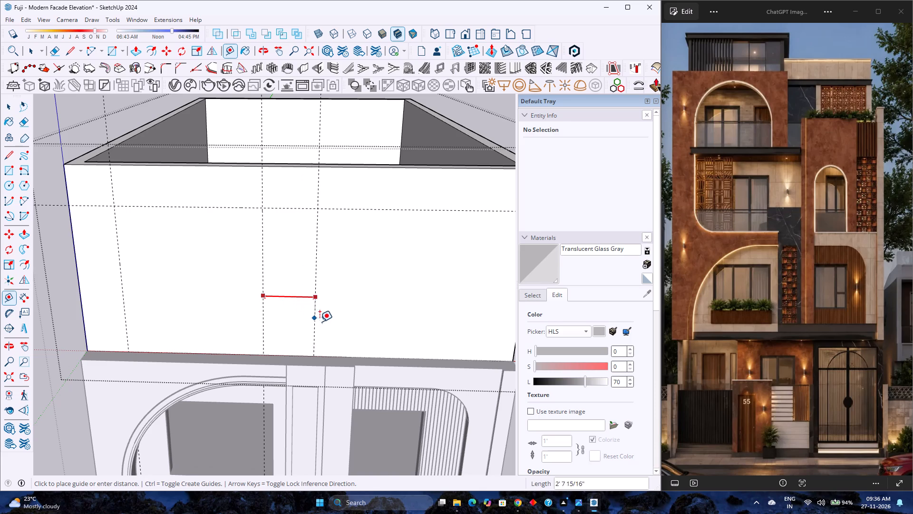
left_click(326, 365)
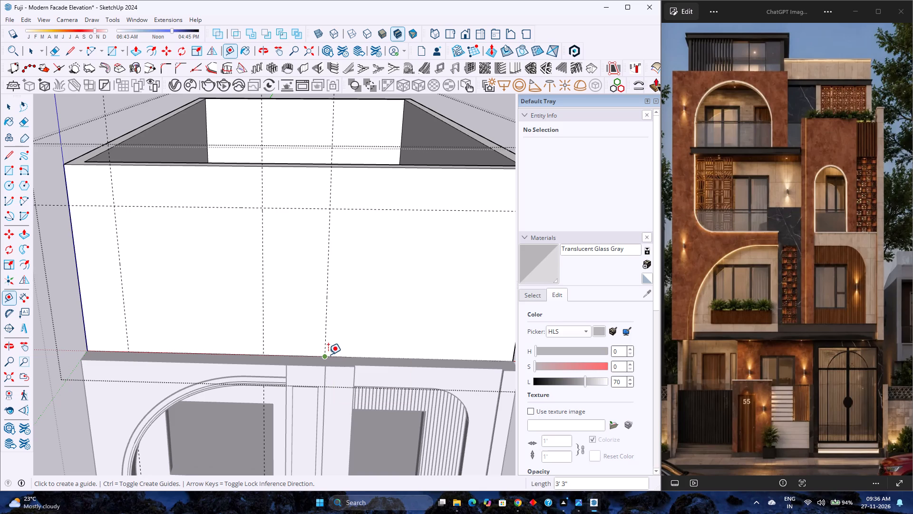
Examine the arched opening and surrounding right-hand facade sections in the reference image.
scroll(871, 159, "up", 4)
scroll(844, 195, "up", 8)
scroll(820, 244, "up", 4)
scroll(807, 251, "down", 5)
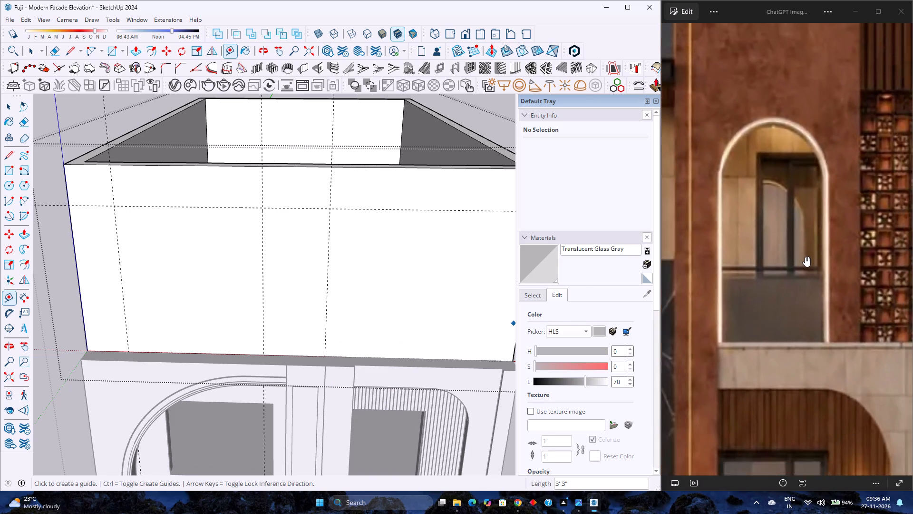
scroll(805, 257, "down", 6)
scroll(805, 257, "up", 4)
scroll(805, 257, "down", 3)
scroll(805, 257, "up", 3)
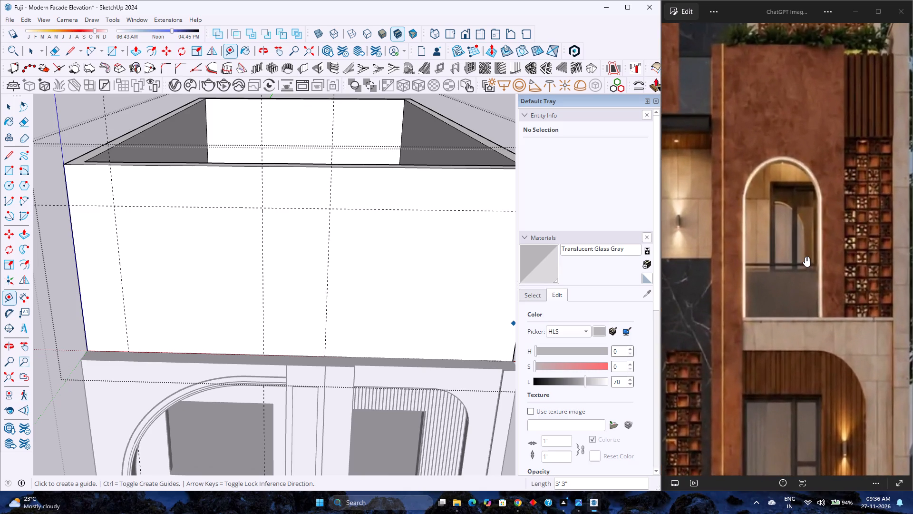
scroll(805, 257, "down", 3)
scroll(805, 257, "up", 3)
scroll(805, 257, "down", 2)
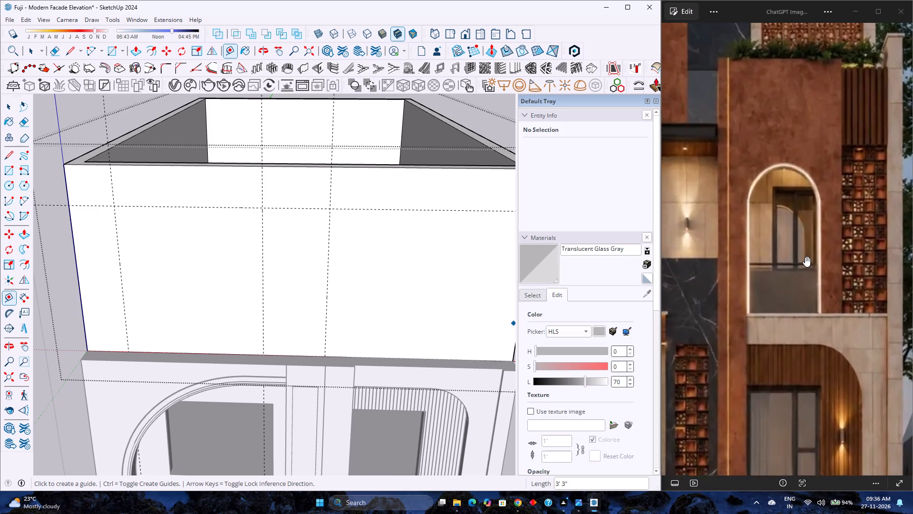
scroll(805, 257, "down", 1)
scroll(805, 257, "up", 3)
scroll(805, 257, "down", 3)
scroll(805, 257, "up", 2)
scroll(805, 257, "down", 3)
scroll(805, 257, "up", 4)
scroll(805, 257, "down", 4)
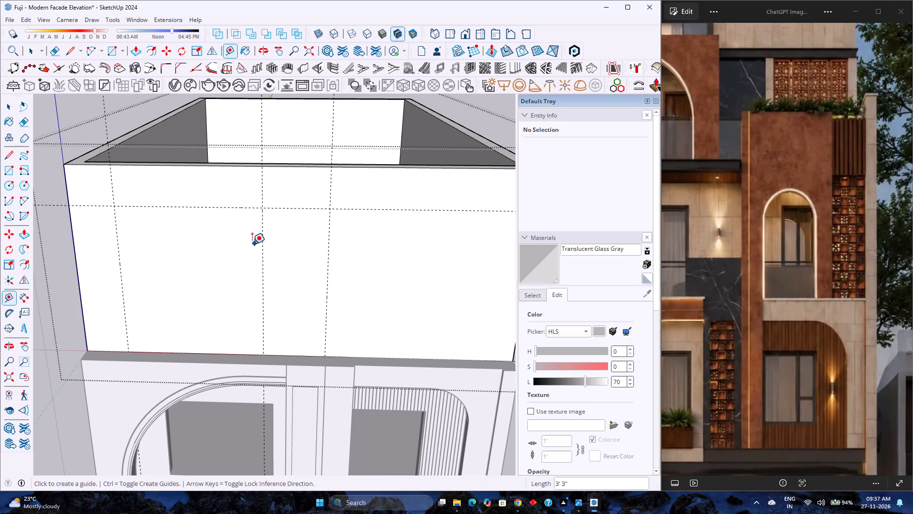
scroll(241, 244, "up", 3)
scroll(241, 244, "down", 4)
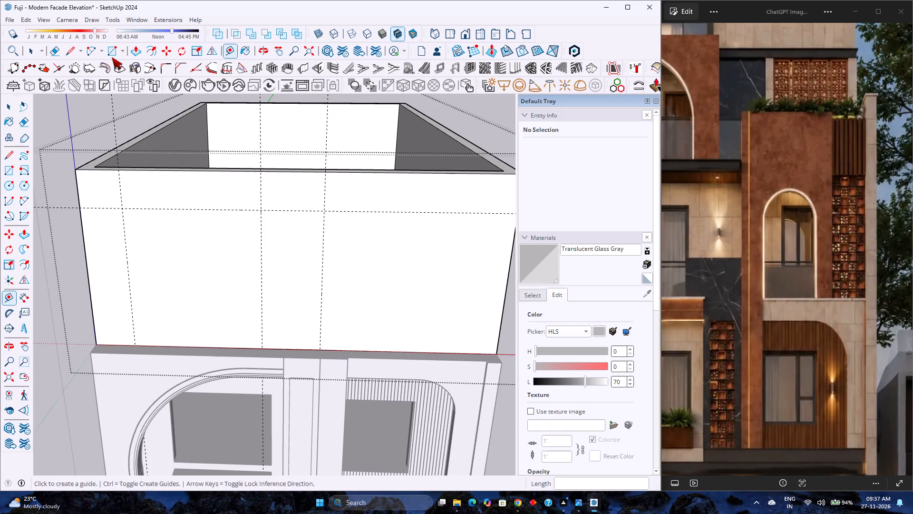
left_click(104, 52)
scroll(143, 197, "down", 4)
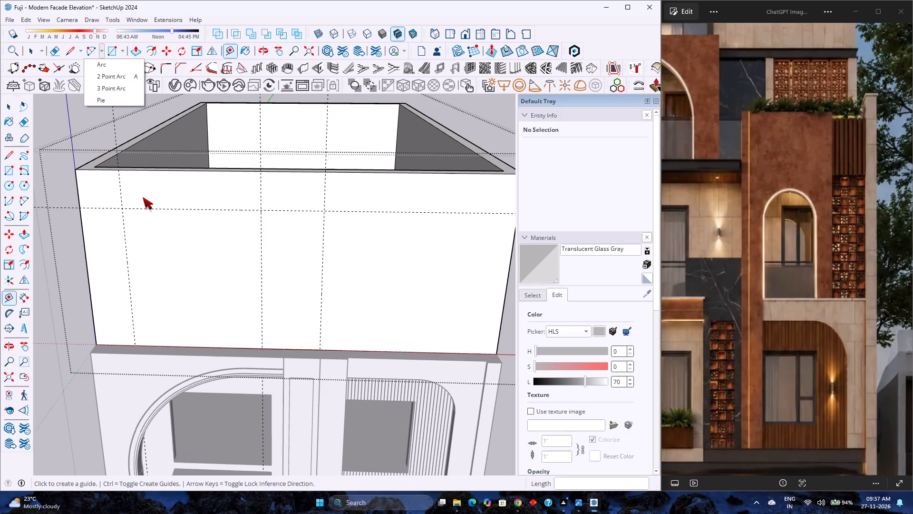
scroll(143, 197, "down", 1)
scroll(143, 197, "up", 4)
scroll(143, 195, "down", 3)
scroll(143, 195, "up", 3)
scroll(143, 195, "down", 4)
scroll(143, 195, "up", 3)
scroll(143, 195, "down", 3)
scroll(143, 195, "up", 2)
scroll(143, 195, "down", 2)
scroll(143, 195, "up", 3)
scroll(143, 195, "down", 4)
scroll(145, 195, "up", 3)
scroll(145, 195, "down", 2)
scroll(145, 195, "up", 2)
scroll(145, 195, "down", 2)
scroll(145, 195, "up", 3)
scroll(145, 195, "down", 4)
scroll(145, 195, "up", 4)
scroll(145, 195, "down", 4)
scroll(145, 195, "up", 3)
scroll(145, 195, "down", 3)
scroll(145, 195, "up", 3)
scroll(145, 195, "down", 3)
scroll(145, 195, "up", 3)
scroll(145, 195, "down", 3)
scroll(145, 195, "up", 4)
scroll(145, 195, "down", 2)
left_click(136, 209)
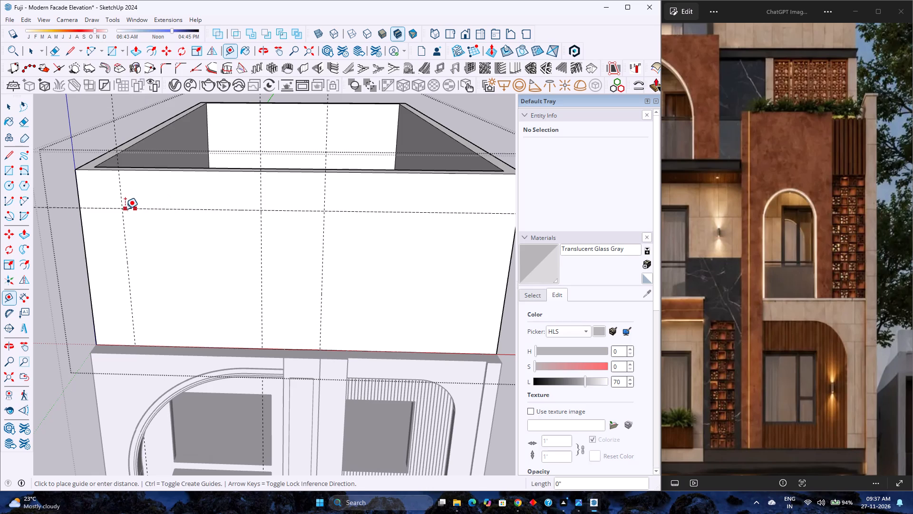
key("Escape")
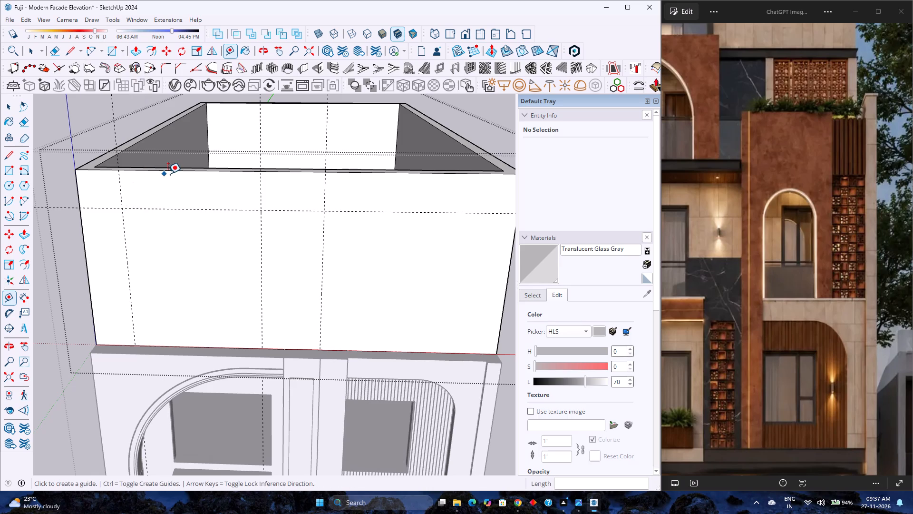
Draw a 7' 3" by 8' rectangle on the front wall between the first two vertical guides, from the horizontal guide to the bottom edge.
left_click(107, 48)
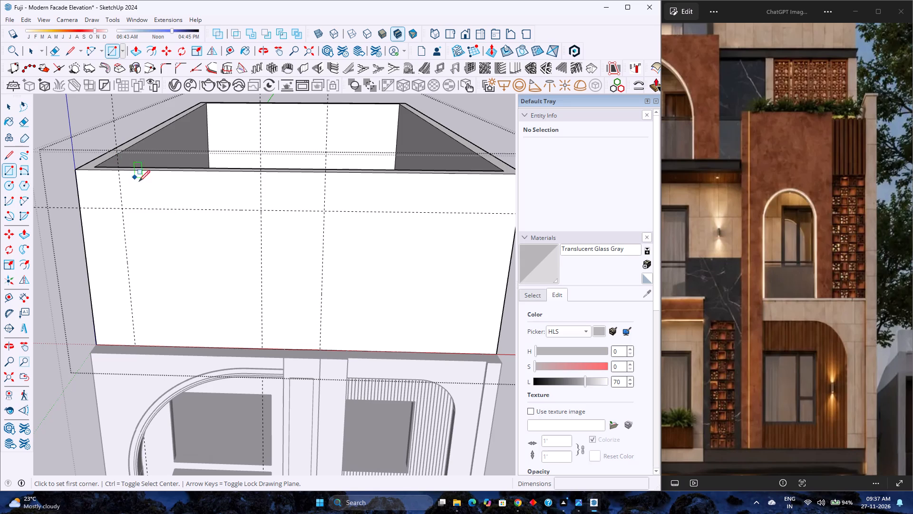
left_click(122, 209)
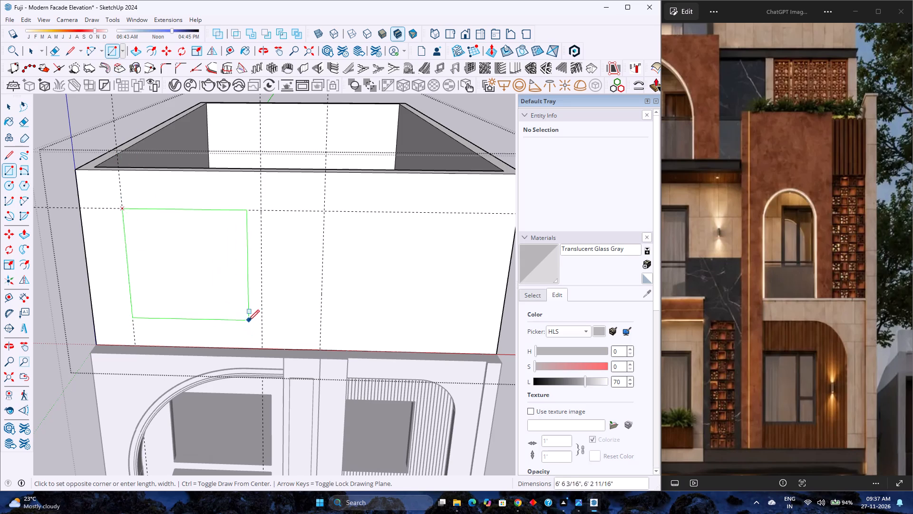
scroll(247, 321, "up", 2)
scroll(238, 311, "down", 2)
scroll(238, 311, "up", 3)
scroll(238, 311, "down", 3)
scroll(238, 311, "up", 3)
scroll(238, 311, "down", 3)
scroll(238, 311, "up", 3)
scroll(238, 311, "down", 3)
scroll(238, 311, "up", 3)
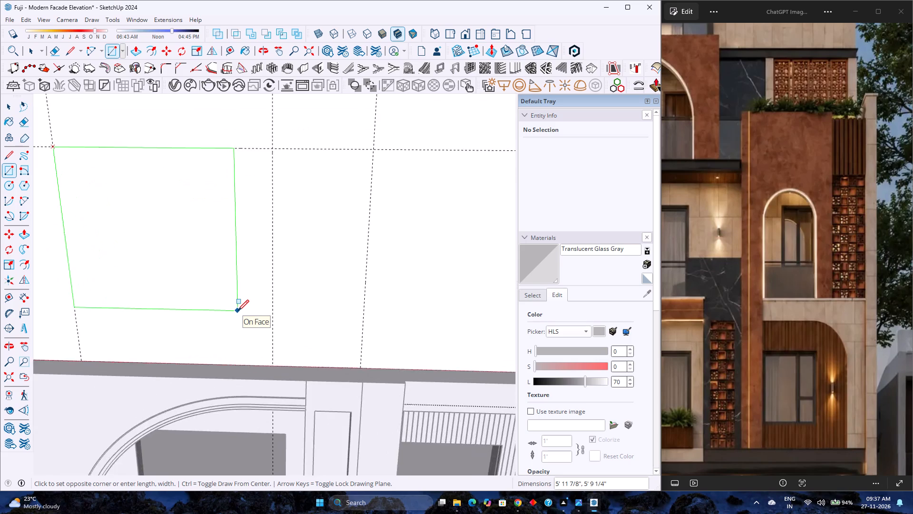
scroll(238, 311, "down", 4)
scroll(238, 311, "up", 4)
scroll(238, 311, "down", 3)
scroll(238, 311, "up", 3)
scroll(238, 311, "down", 3)
scroll(238, 311, "up", 3)
scroll(238, 311, "down", 4)
scroll(238, 311, "up", 3)
scroll(238, 311, "down", 3)
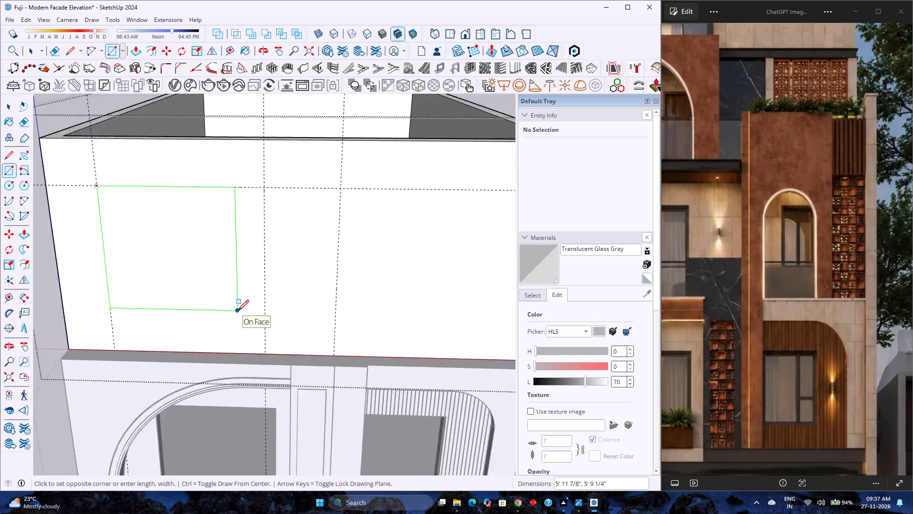
scroll(238, 311, "up", 3)
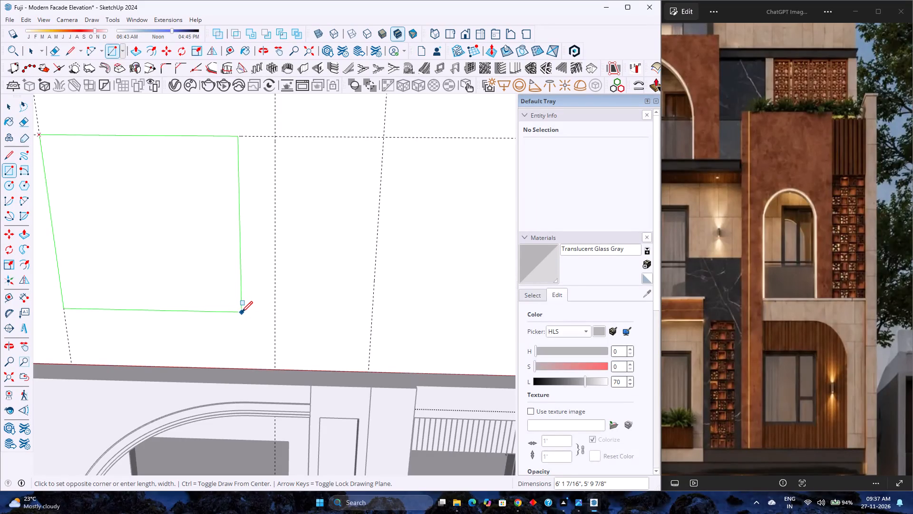
left_click(277, 366)
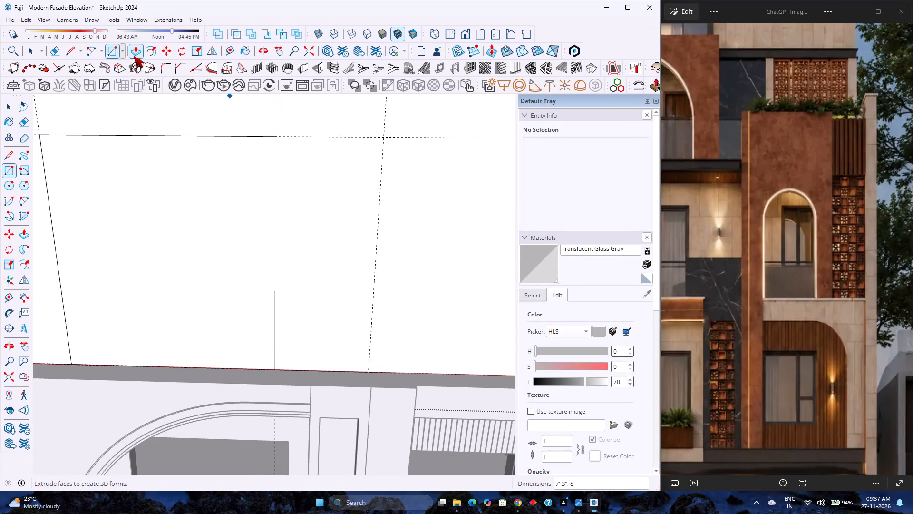
Push the rectangle 9" through the front wall to cut the opening, and leave the second-floor group.
left_click(137, 52)
left_click(155, 196)
left_click(156, 175)
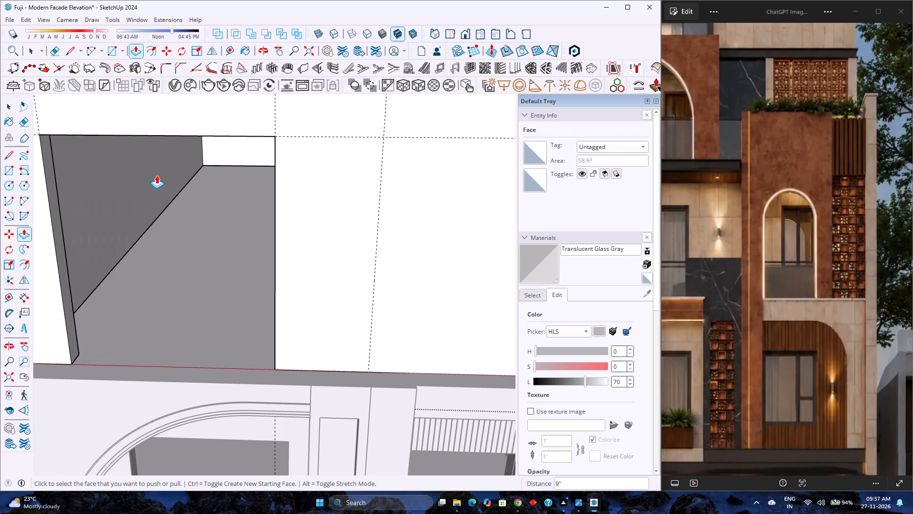
scroll(156, 175, "down", 6)
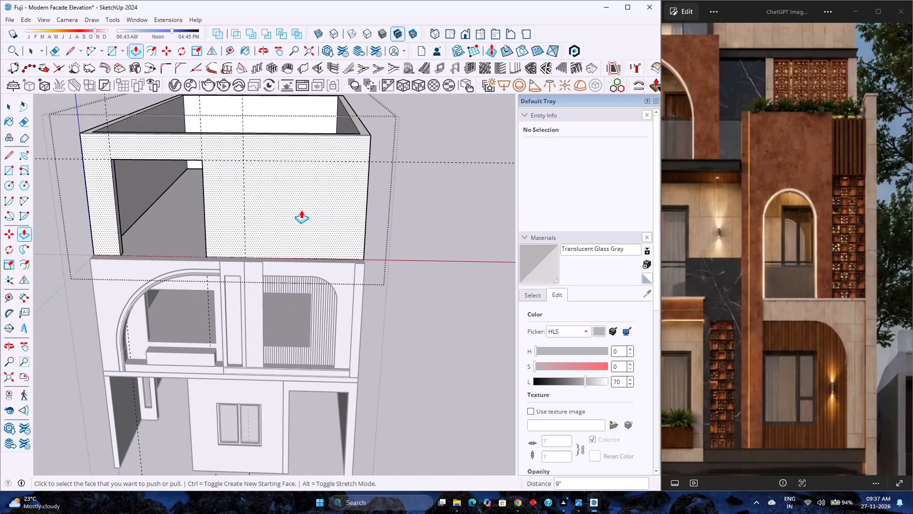
scroll(315, 206, "down", 2)
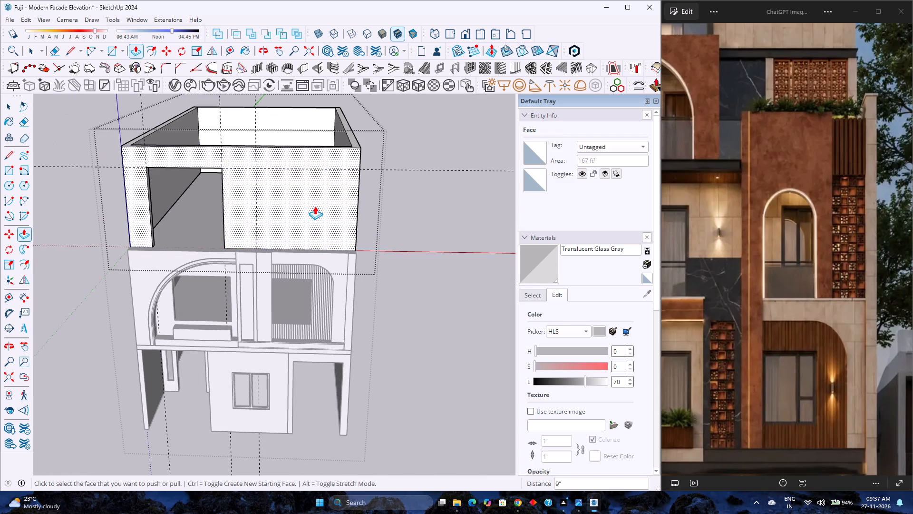
key("space")
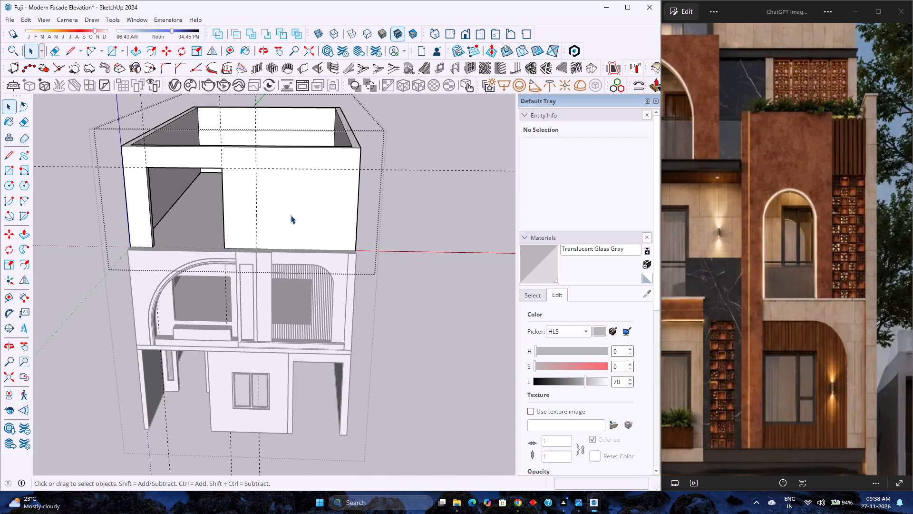
scroll(289, 211, "down", 1)
left_click(434, 249)
Examine the whole house model with its new second-floor opening from the front and both sides.
scroll(262, 160, "down", 1)
middle_click_drag(286, 255, 278, 255)
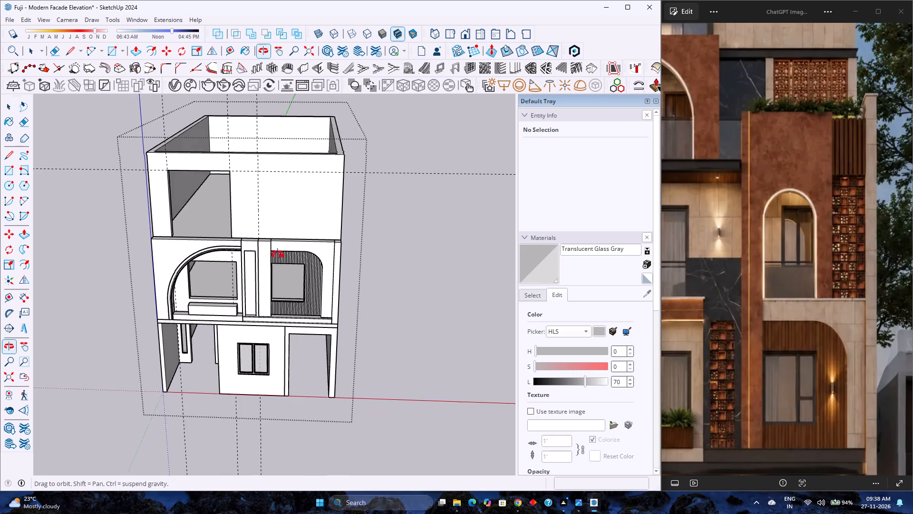
middle_click_drag(278, 255, 336, 231)
scroll(336, 230, "down", 3)
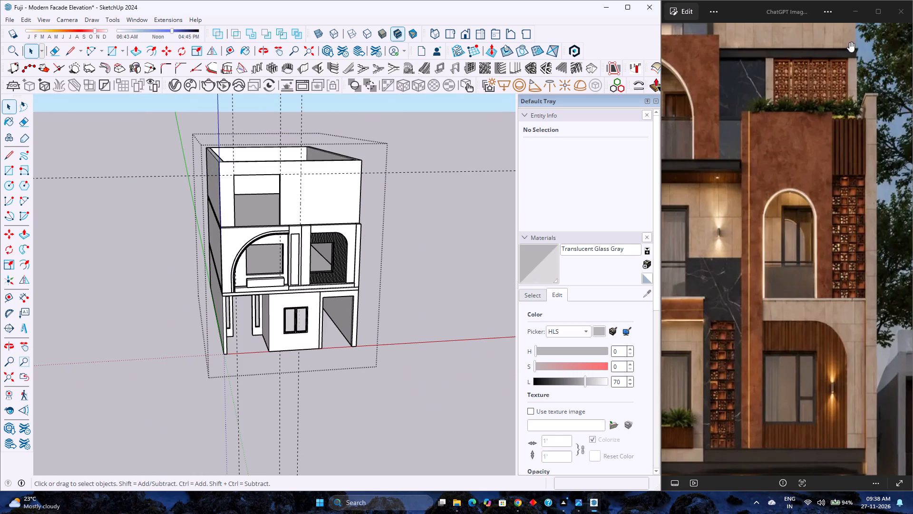
scroll(283, 202, "down", 2)
scroll(332, 201, "down", 5)
middle_click_drag(316, 204, 237, 208)
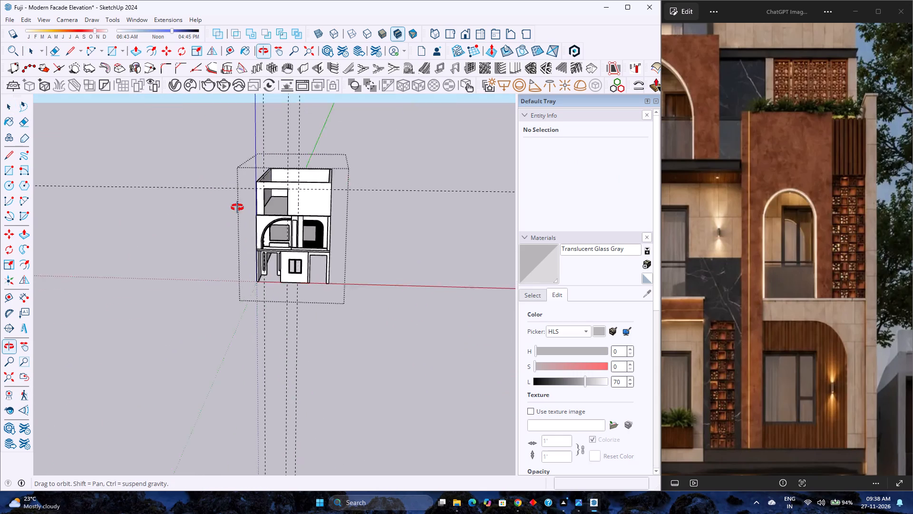
middle_click_drag(237, 208, 200, 208)
middle_click(200, 208)
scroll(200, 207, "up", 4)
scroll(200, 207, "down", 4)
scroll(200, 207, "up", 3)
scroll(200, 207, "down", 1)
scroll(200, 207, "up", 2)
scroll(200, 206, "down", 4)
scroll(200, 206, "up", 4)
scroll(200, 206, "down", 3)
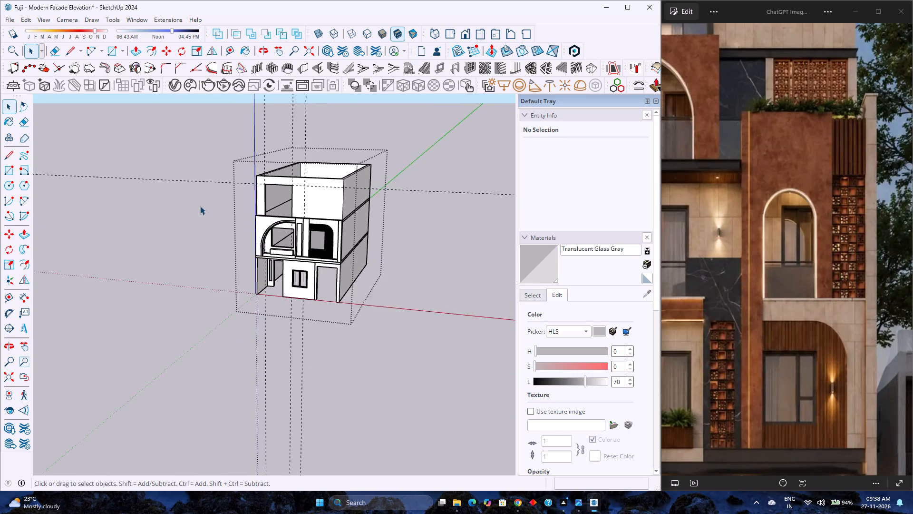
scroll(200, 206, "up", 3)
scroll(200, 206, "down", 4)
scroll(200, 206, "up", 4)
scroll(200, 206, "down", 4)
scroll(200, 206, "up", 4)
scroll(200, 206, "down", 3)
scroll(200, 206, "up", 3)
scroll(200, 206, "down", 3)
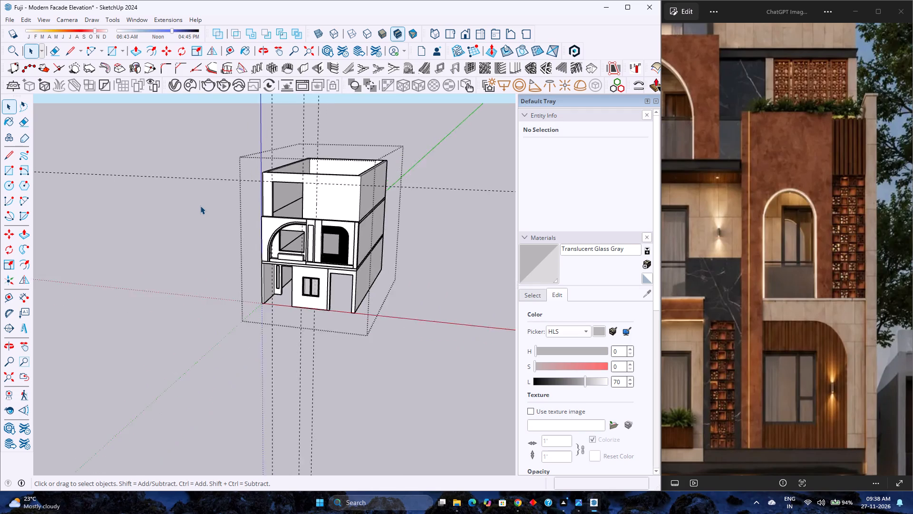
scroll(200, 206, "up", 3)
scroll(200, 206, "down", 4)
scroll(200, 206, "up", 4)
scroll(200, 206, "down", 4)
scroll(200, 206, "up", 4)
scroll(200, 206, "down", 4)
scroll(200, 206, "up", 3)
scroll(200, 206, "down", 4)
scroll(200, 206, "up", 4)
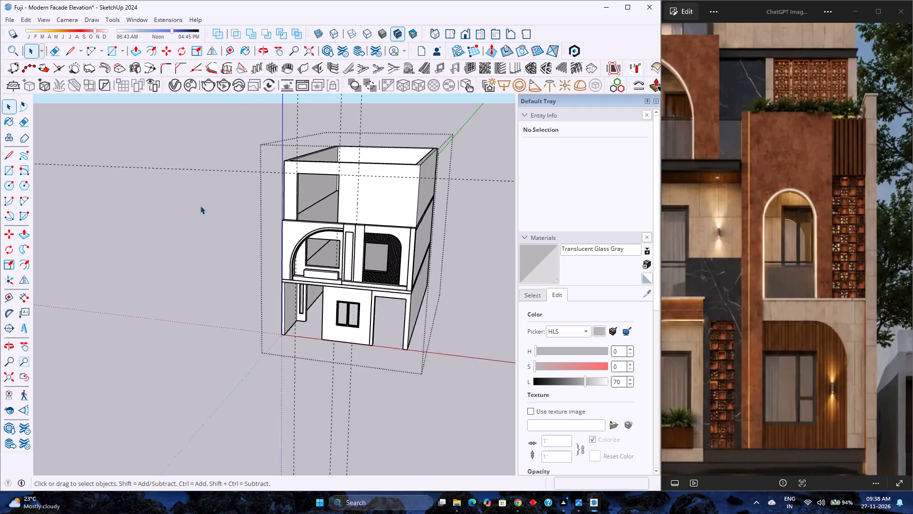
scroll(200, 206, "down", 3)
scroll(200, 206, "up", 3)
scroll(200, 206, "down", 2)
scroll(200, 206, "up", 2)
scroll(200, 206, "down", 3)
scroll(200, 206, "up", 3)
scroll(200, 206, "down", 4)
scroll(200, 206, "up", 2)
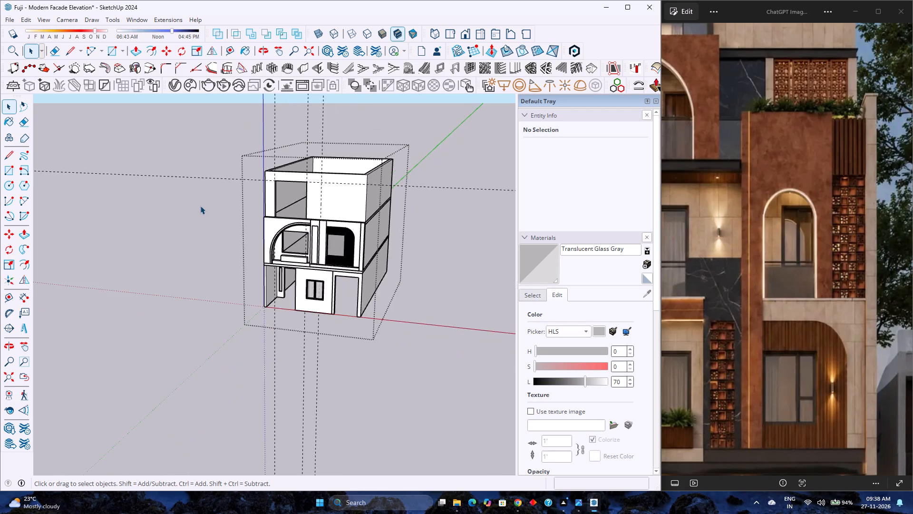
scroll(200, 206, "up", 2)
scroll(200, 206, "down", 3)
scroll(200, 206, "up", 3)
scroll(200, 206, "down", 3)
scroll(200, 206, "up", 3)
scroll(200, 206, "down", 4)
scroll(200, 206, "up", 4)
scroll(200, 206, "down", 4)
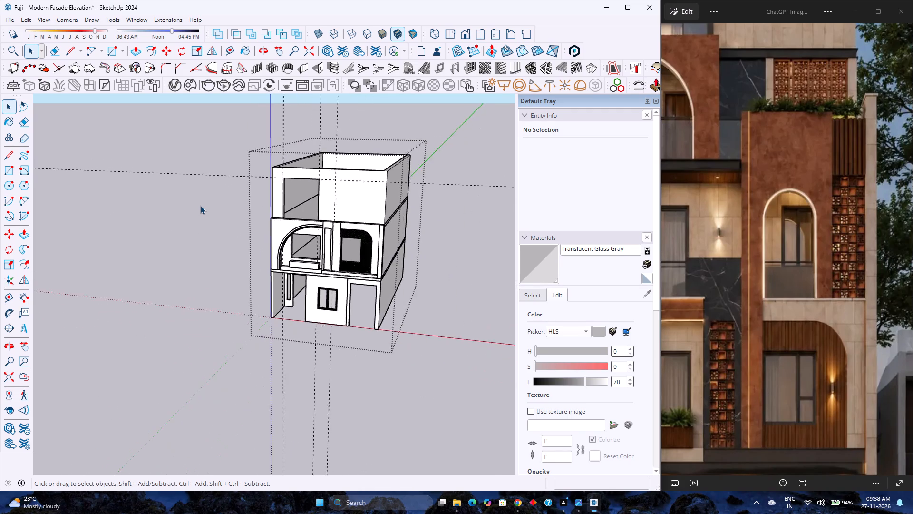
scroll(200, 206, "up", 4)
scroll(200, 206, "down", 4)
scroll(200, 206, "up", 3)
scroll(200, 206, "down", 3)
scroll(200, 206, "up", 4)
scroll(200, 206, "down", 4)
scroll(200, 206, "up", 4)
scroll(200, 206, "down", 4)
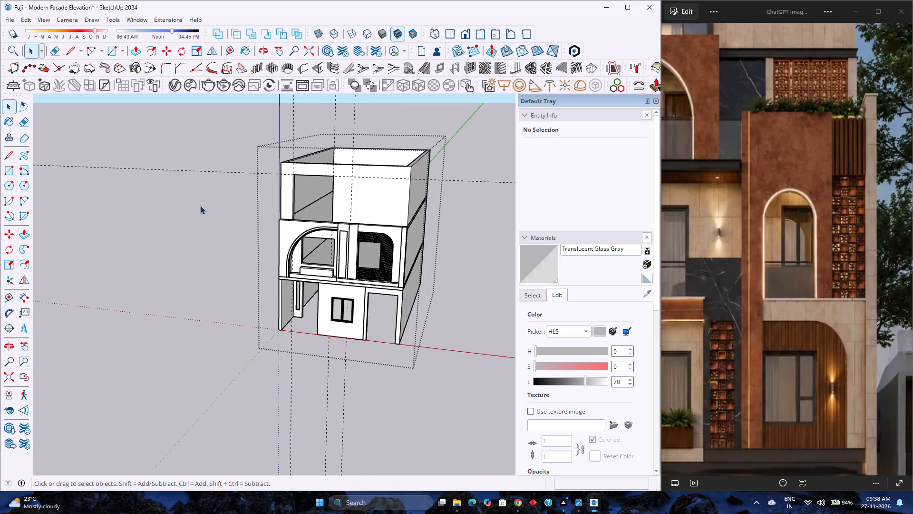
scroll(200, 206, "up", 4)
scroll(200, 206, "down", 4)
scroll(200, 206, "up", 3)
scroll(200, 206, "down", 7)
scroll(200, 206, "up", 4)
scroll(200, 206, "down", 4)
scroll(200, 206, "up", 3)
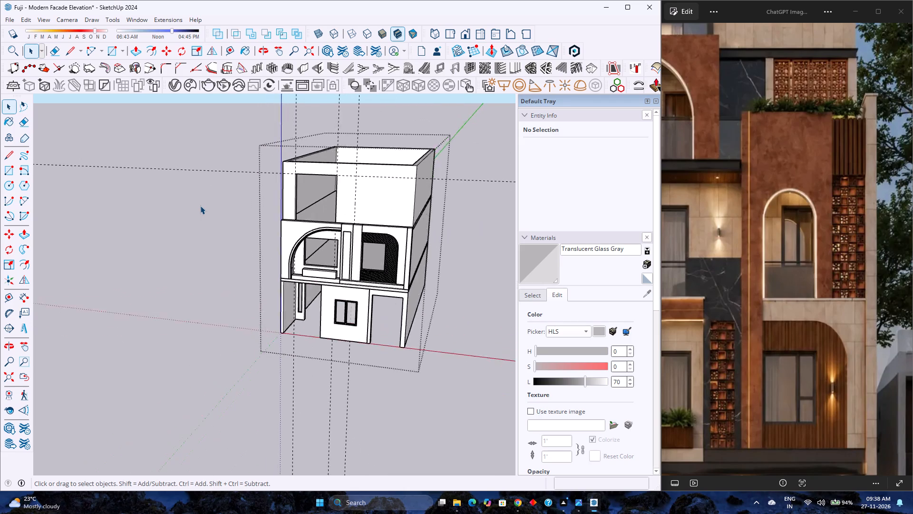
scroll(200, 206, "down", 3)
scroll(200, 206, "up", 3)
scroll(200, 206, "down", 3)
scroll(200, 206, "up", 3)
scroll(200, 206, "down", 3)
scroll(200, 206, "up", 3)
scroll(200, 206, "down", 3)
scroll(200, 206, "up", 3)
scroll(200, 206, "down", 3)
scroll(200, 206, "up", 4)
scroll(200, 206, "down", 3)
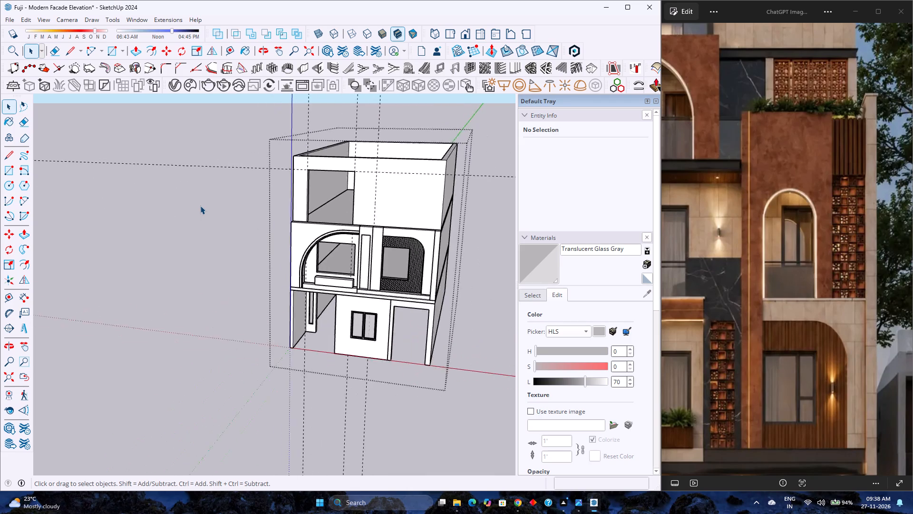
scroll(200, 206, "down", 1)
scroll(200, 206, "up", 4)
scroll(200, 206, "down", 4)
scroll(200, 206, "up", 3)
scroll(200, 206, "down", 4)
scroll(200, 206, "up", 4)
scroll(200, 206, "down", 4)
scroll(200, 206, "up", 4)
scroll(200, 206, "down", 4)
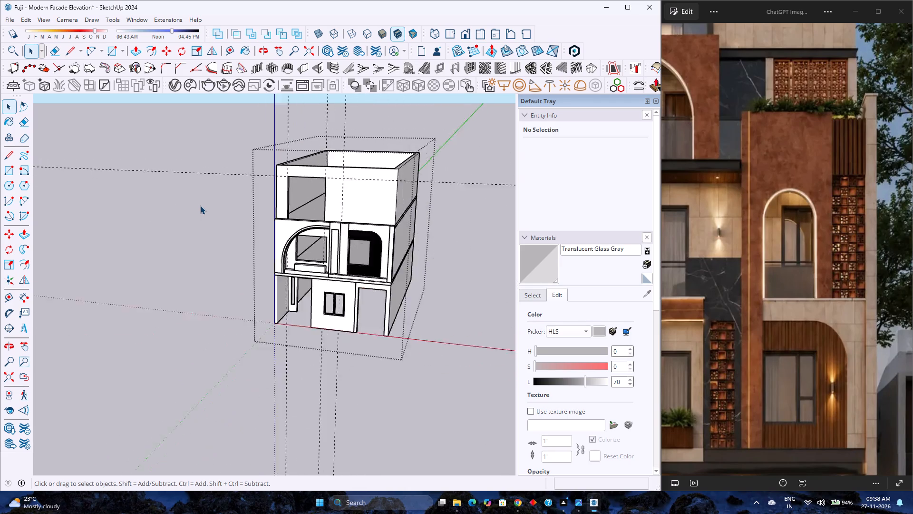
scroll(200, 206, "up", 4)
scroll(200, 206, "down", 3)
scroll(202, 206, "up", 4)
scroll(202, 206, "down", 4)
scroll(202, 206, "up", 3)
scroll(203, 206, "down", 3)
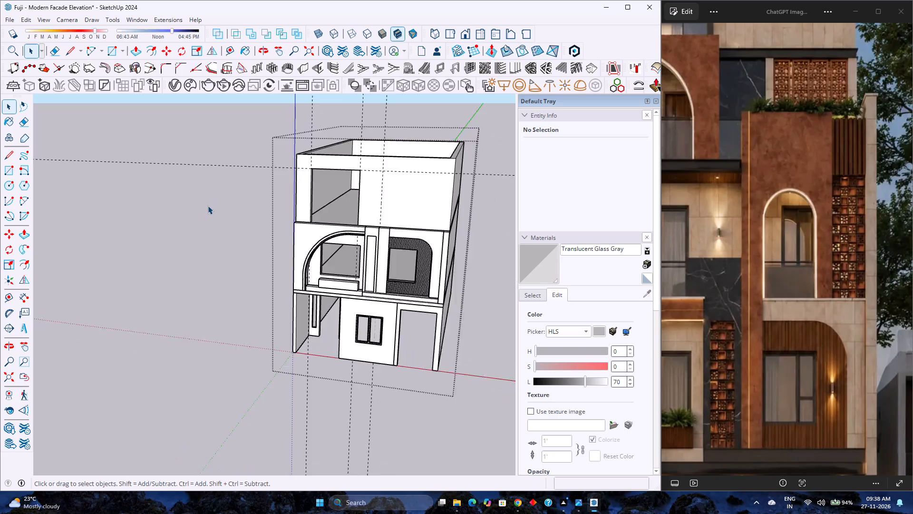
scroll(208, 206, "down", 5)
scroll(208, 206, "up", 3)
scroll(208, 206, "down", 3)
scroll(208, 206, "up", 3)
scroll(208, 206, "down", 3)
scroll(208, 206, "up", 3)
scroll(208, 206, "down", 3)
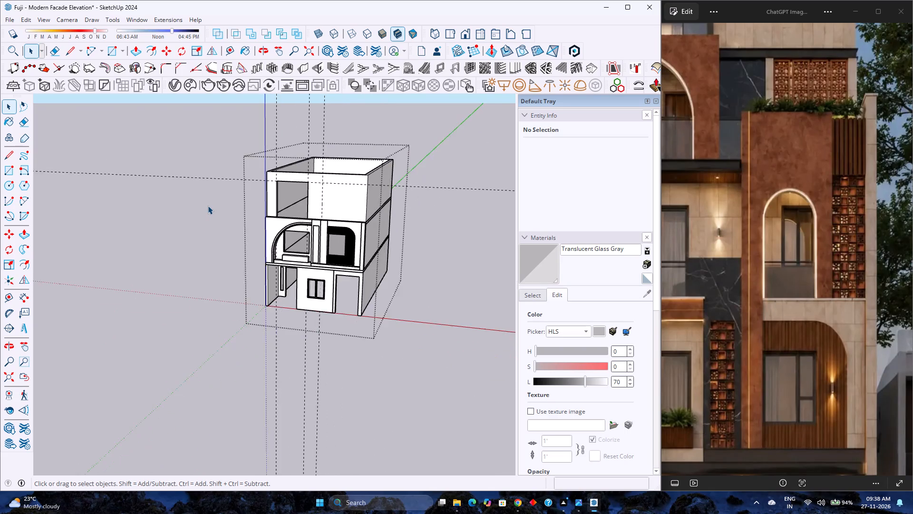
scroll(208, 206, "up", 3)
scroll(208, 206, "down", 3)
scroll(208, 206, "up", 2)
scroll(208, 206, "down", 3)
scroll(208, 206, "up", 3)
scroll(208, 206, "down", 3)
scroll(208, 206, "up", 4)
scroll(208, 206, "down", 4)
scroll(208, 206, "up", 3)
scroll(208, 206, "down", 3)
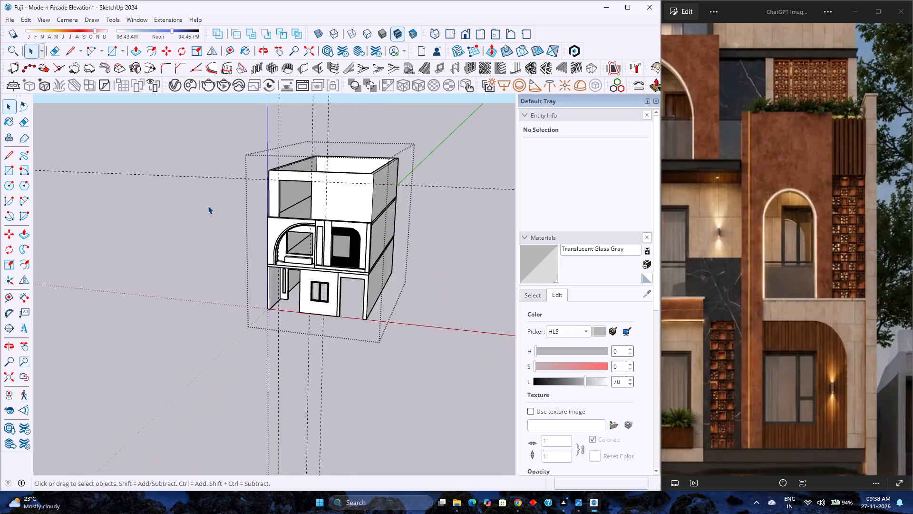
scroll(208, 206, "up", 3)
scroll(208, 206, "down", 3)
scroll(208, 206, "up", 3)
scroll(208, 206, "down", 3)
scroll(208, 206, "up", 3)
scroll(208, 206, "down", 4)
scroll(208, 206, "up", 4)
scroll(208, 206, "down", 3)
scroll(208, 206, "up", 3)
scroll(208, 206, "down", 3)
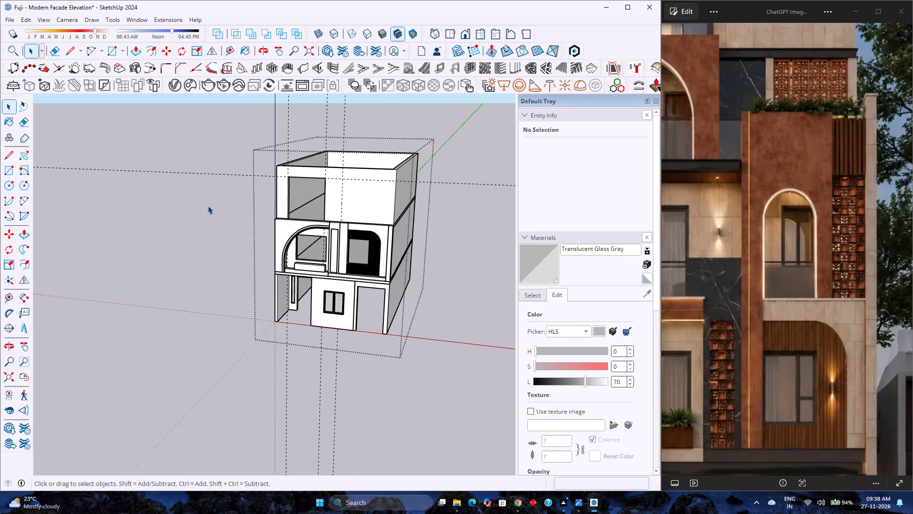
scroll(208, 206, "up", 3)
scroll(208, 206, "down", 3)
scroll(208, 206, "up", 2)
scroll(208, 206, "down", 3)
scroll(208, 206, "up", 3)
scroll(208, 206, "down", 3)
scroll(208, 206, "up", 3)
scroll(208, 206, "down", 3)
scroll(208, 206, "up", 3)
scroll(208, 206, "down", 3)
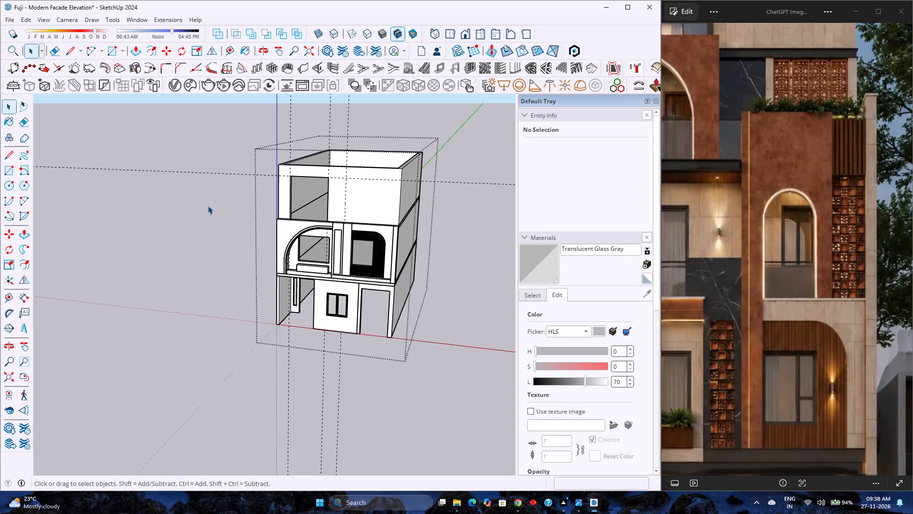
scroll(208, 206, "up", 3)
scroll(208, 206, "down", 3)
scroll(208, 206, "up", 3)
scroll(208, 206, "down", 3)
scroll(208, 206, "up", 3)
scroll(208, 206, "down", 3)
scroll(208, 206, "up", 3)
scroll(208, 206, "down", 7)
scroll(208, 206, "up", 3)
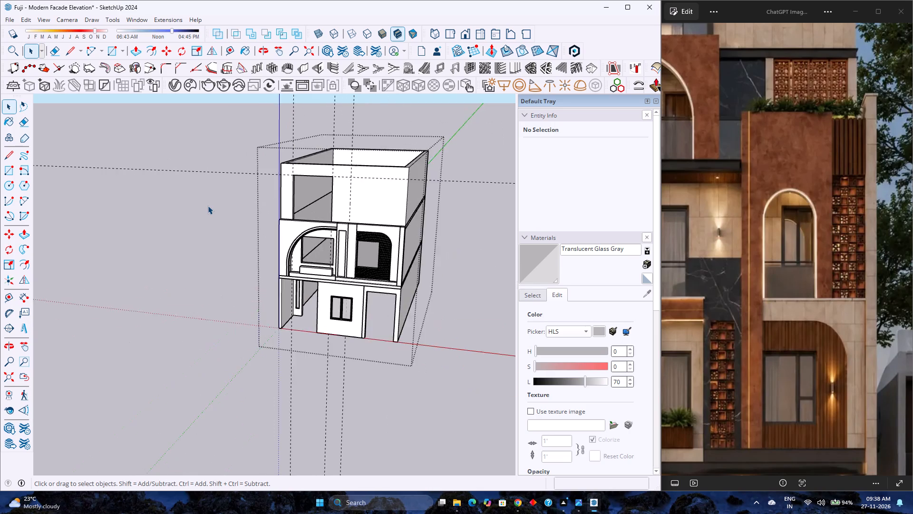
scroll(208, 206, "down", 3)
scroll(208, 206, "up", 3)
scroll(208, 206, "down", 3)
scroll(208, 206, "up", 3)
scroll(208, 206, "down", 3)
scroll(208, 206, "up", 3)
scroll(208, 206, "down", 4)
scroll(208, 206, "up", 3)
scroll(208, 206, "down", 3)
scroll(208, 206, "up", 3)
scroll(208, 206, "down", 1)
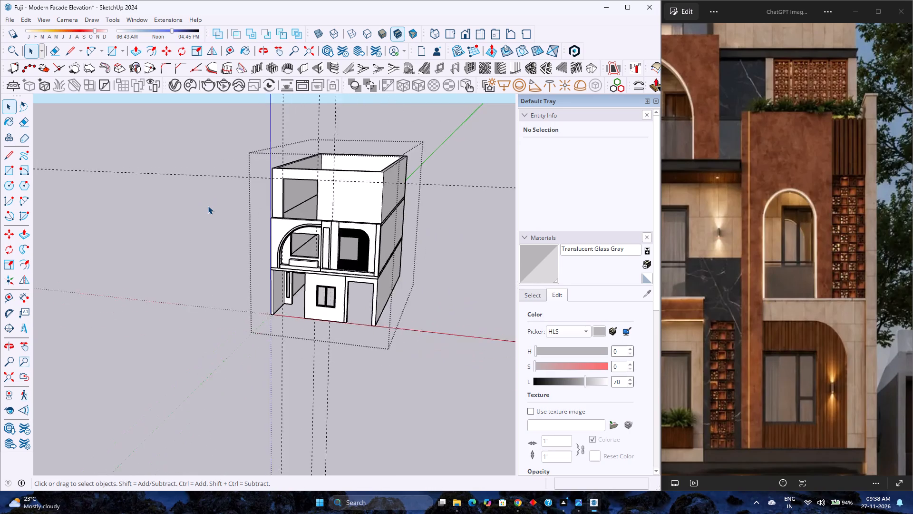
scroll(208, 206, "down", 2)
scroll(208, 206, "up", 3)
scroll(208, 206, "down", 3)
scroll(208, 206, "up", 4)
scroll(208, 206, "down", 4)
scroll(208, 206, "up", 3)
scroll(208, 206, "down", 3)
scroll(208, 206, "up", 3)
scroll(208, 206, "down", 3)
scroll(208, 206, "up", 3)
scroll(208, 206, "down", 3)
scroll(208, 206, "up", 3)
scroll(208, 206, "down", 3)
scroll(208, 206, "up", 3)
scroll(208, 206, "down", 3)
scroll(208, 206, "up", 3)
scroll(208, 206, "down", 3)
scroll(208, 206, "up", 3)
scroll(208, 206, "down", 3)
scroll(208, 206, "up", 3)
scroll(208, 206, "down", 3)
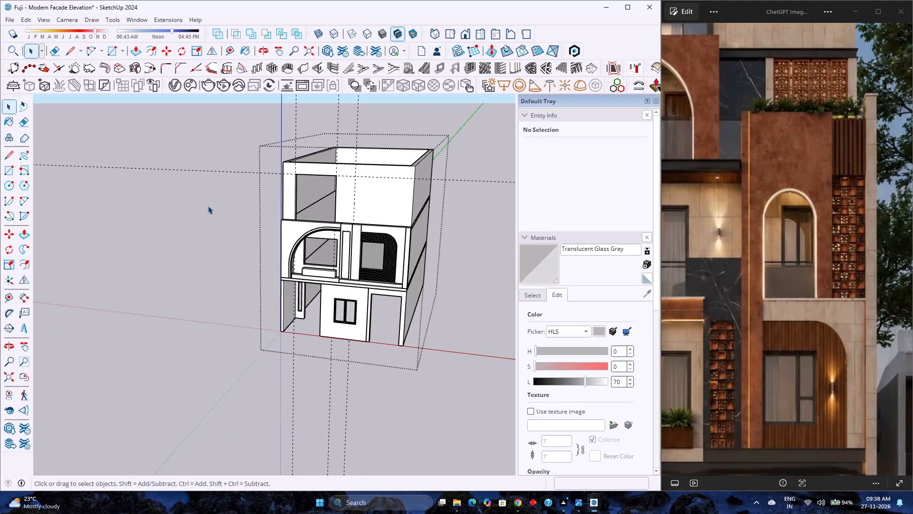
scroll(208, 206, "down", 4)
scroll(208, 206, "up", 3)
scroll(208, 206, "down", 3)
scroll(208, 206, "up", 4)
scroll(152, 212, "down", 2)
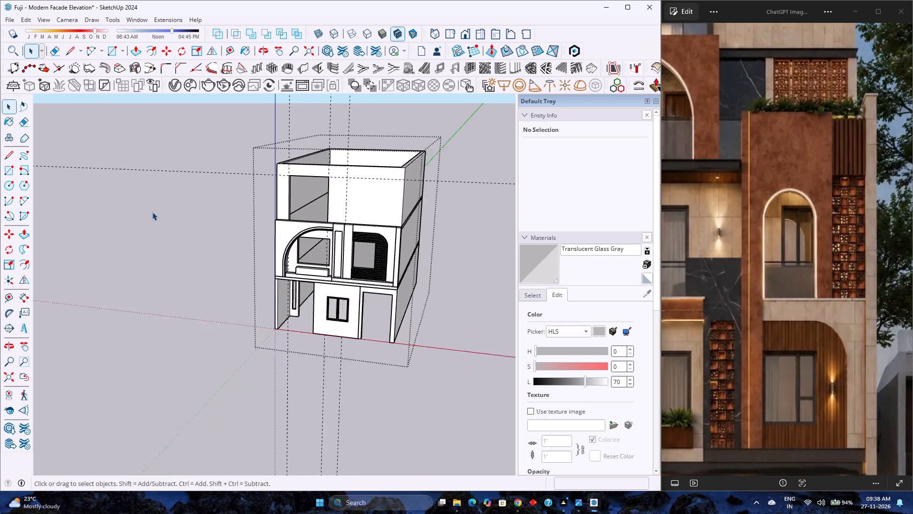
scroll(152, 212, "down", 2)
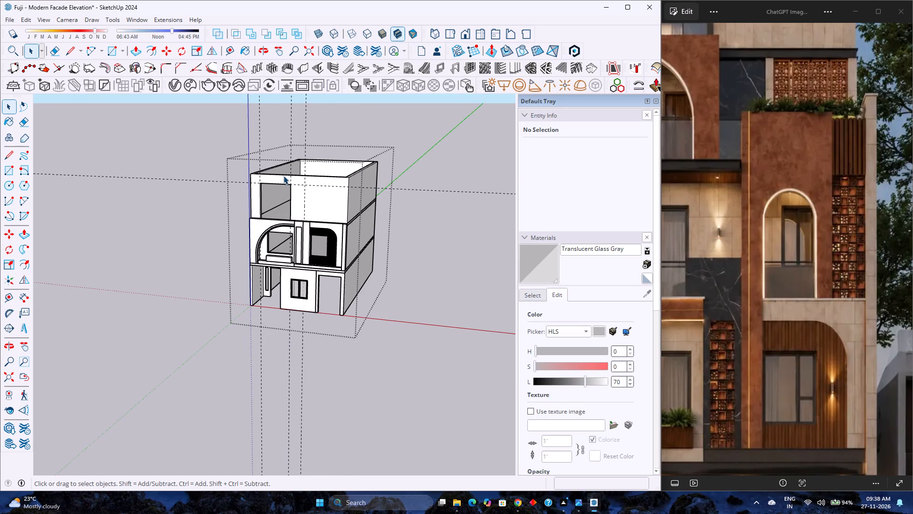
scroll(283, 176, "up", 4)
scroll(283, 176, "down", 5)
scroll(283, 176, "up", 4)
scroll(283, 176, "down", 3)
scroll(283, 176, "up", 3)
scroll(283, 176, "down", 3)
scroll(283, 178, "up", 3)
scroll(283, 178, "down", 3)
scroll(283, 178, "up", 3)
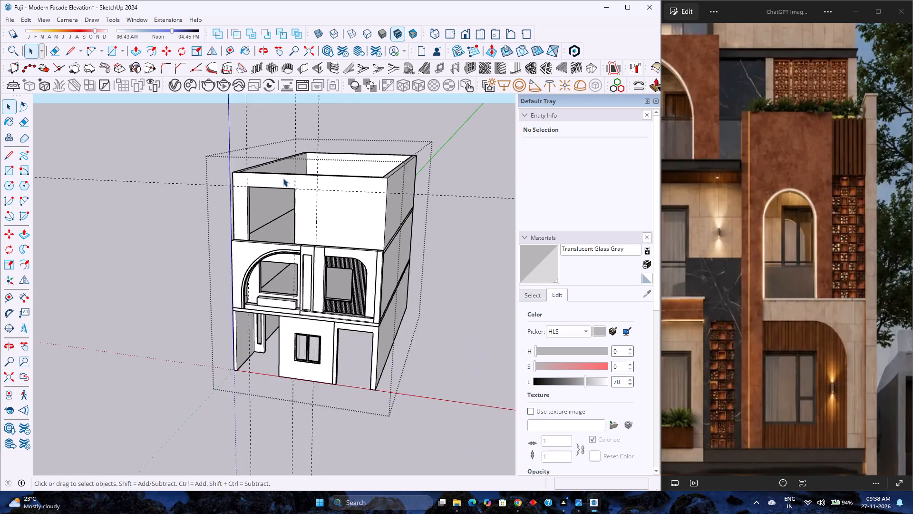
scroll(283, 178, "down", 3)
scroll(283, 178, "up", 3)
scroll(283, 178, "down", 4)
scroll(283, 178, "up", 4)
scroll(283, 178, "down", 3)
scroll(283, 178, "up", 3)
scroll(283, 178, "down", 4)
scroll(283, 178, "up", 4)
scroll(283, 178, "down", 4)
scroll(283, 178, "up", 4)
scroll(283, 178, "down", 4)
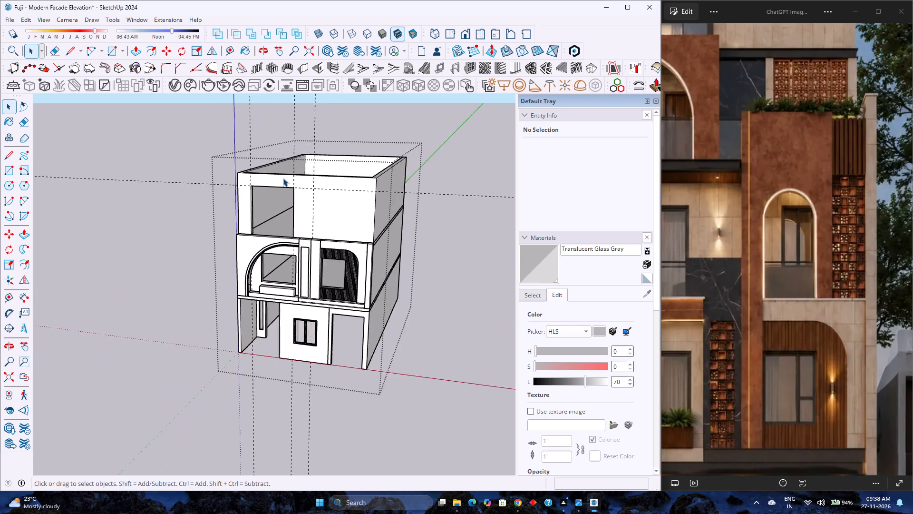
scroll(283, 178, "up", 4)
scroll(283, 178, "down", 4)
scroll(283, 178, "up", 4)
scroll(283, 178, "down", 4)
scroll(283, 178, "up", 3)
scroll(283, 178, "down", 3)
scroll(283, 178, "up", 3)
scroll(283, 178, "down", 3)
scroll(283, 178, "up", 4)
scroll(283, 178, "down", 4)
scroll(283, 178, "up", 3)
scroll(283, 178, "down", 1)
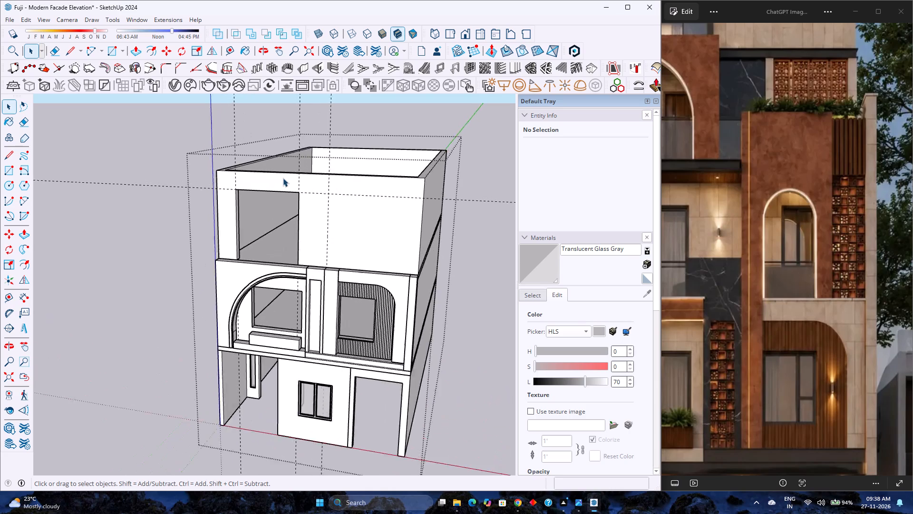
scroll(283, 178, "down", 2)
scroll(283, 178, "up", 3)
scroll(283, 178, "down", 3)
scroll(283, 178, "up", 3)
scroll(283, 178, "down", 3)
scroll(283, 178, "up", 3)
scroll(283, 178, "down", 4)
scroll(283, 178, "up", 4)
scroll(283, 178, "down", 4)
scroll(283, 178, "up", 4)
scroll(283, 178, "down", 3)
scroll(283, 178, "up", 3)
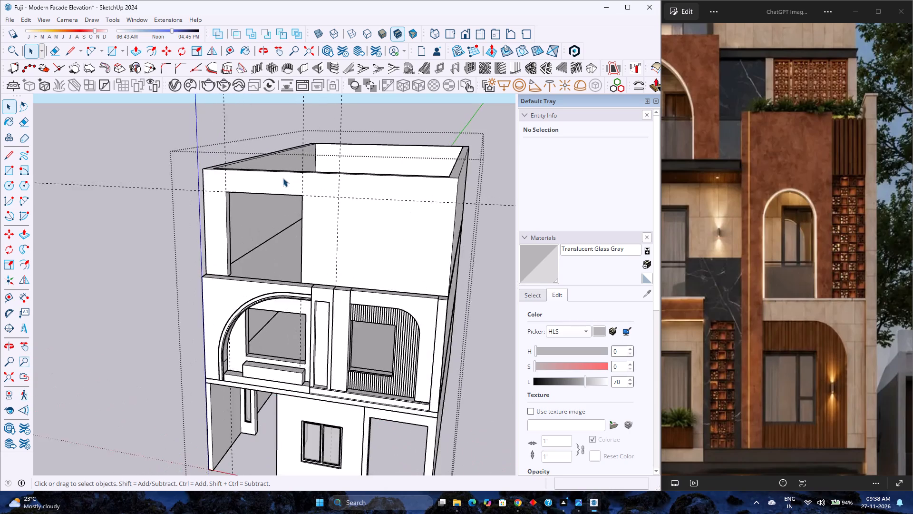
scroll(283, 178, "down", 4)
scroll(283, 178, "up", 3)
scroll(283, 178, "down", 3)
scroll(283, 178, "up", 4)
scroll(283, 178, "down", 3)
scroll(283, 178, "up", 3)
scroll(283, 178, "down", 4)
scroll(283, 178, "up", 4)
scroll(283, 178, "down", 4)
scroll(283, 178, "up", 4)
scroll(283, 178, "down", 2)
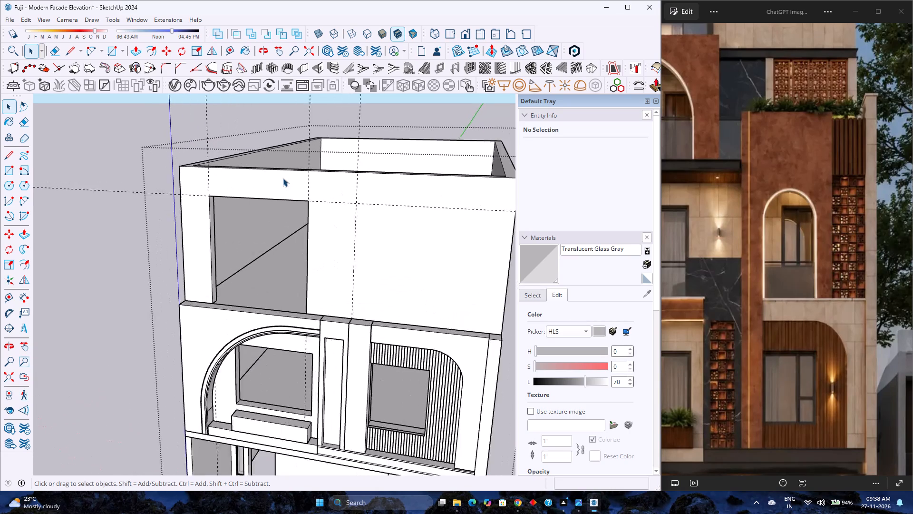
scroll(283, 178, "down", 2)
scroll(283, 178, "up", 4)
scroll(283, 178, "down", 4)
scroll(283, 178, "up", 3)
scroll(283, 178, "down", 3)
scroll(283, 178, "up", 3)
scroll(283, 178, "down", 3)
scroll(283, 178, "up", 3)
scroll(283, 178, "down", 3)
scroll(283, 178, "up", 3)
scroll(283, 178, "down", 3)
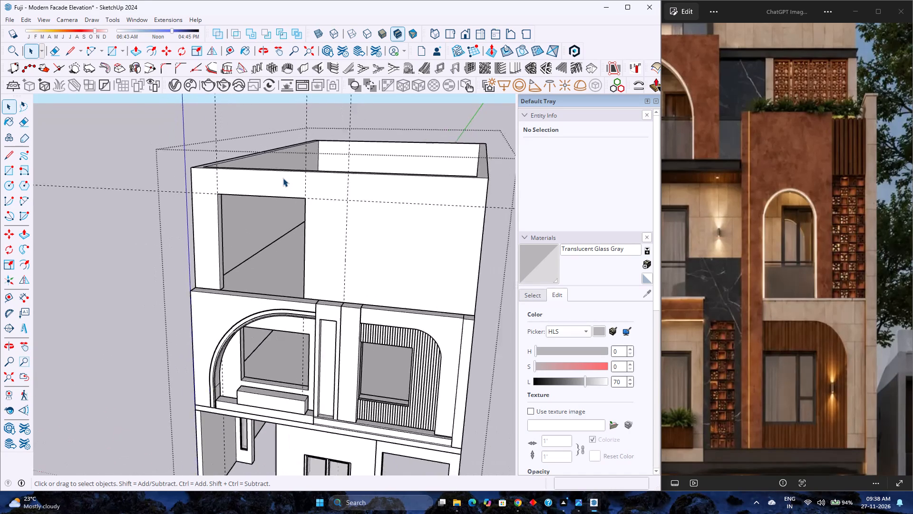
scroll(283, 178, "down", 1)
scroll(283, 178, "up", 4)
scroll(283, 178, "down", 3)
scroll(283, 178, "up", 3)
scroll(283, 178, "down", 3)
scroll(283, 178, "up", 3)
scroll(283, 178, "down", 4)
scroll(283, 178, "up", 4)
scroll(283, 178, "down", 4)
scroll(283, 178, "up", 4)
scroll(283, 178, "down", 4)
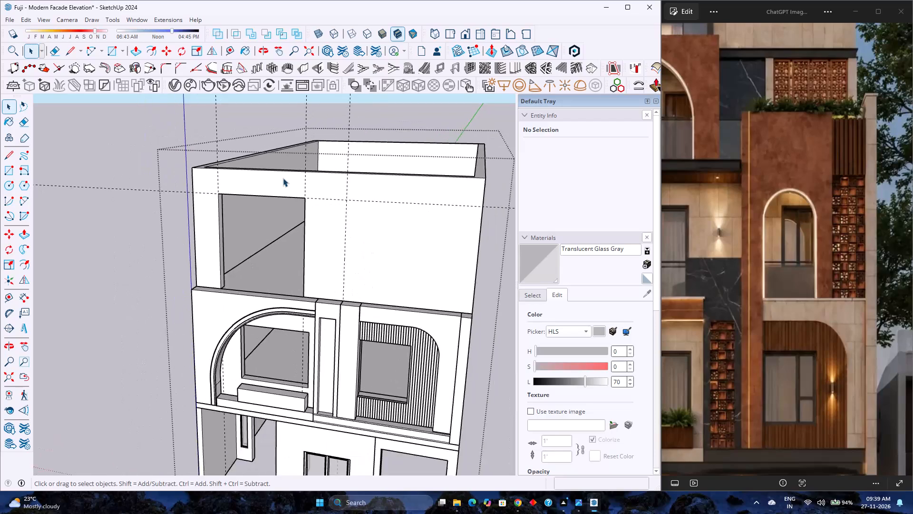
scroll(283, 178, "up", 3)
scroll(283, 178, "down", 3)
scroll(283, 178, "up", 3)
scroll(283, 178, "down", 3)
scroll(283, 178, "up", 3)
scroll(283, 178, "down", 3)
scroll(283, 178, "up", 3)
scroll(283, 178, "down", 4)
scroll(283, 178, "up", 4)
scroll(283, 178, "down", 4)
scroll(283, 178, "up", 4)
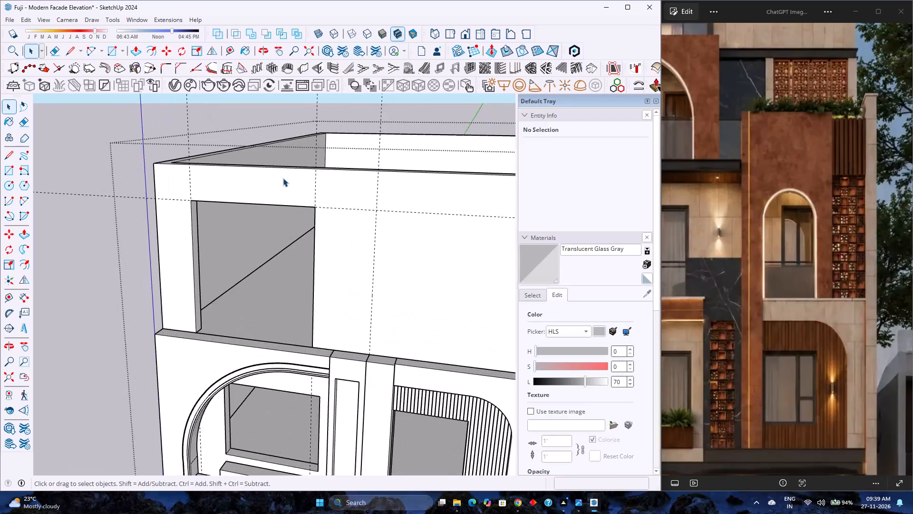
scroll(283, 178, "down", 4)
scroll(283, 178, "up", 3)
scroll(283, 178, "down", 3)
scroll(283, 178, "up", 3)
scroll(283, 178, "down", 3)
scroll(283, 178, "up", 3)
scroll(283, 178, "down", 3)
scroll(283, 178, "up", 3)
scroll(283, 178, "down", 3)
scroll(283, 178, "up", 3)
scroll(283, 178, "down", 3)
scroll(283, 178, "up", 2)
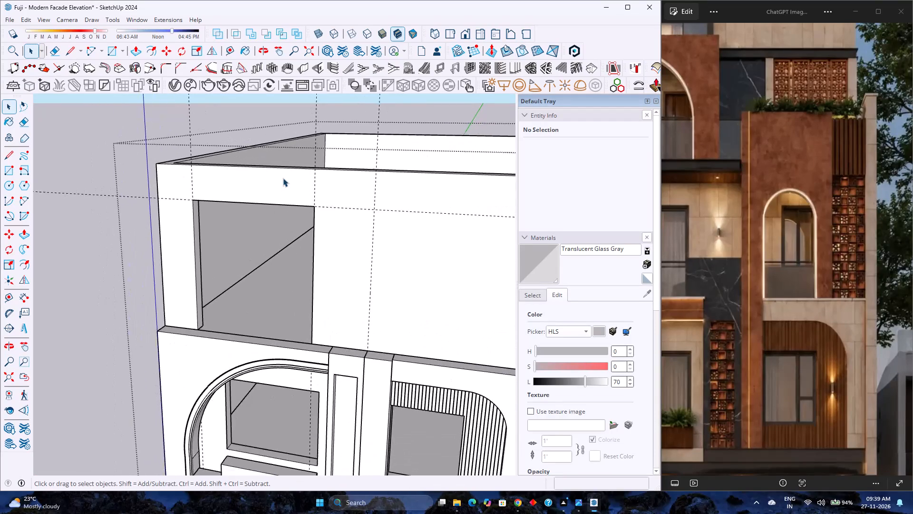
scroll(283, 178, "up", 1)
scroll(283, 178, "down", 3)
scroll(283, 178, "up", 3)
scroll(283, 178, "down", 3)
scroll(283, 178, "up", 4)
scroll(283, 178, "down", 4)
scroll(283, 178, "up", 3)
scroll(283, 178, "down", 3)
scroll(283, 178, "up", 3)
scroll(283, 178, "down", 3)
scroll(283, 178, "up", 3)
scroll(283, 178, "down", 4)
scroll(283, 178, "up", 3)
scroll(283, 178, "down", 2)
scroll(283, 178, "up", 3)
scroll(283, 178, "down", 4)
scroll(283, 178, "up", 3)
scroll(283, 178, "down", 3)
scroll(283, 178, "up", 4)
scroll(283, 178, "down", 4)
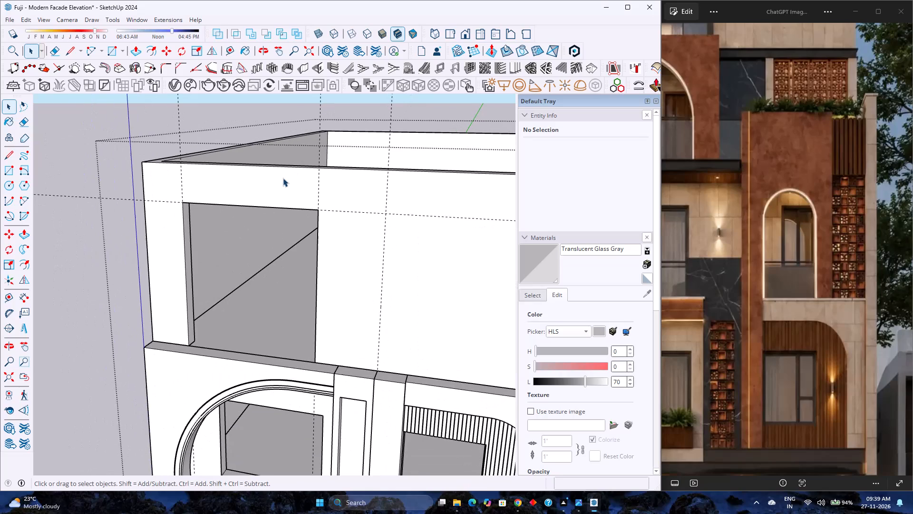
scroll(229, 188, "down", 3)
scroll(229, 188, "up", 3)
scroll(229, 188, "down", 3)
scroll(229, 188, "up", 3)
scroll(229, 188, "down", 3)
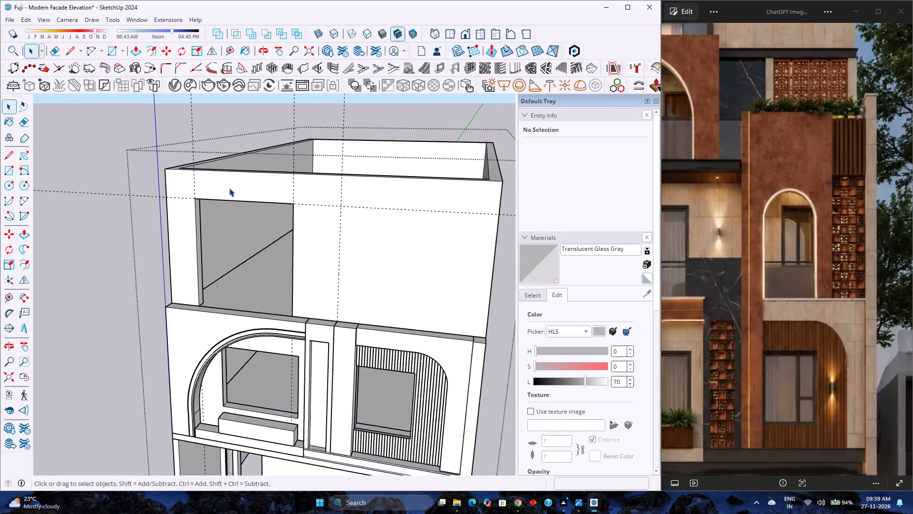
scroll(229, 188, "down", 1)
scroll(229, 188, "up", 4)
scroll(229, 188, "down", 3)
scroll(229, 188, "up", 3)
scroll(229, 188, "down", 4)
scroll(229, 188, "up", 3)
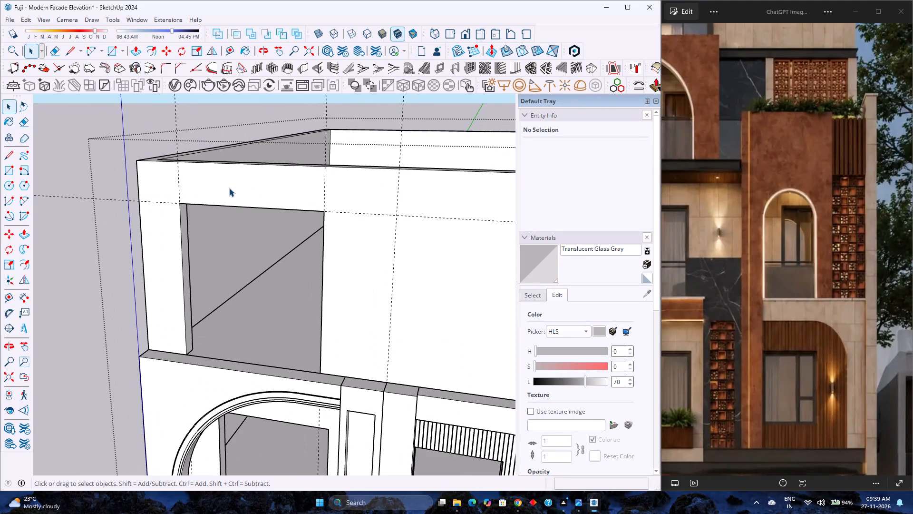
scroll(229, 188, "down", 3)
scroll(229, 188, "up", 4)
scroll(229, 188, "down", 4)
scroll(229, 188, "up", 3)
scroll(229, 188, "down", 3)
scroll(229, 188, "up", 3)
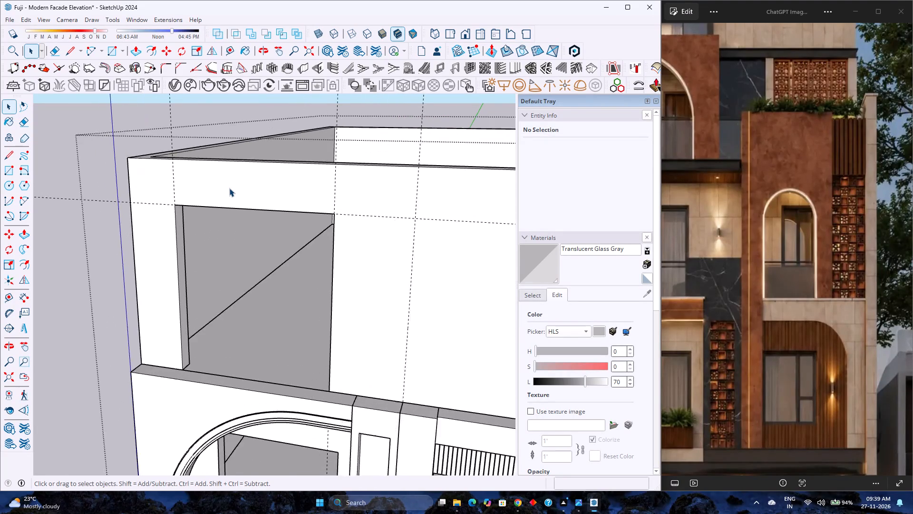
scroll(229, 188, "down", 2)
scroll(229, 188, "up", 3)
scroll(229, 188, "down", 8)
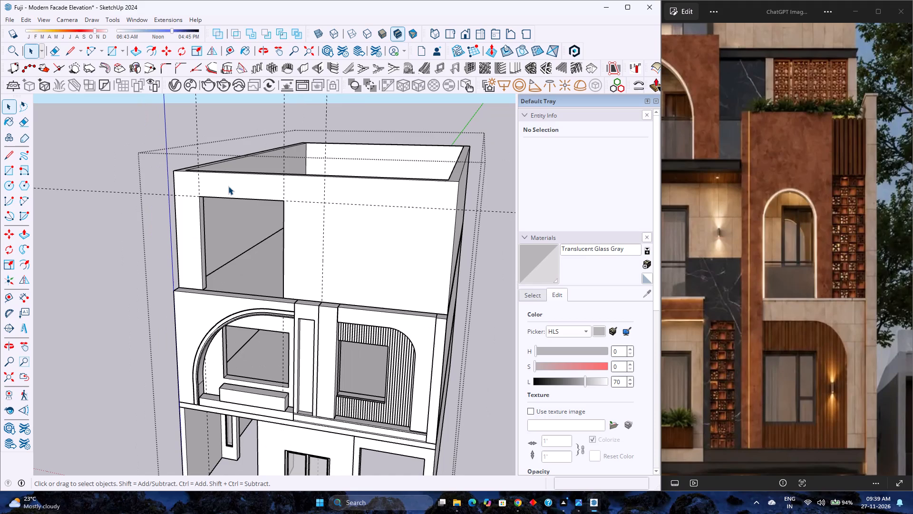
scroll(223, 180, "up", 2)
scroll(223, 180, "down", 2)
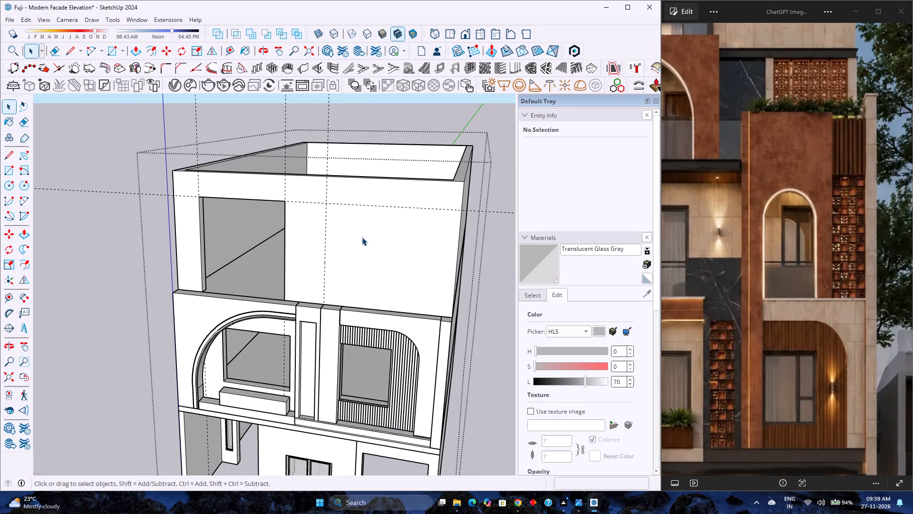
Inside the nested first-floor arch panel group, copy the short left end edge of its top face 2' inward along the red axis.
scroll(738, 225, "down", 8)
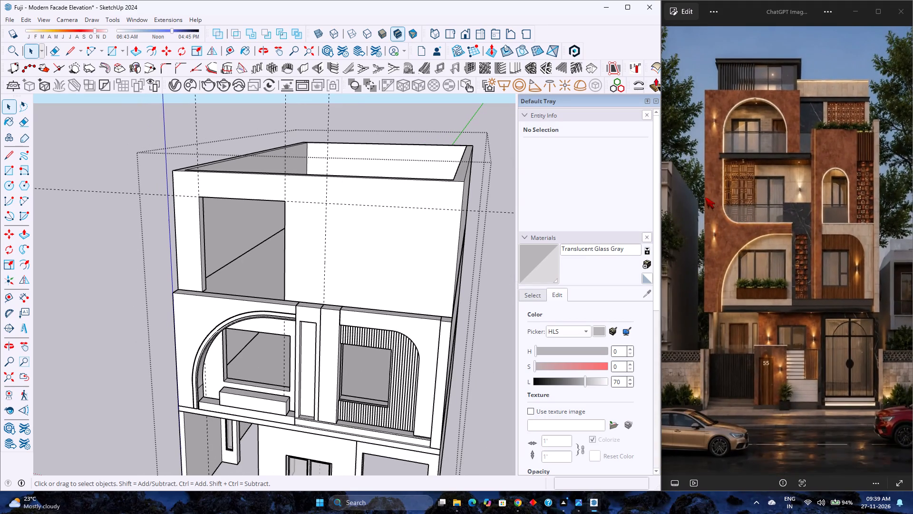
scroll(712, 190, "up", 11)
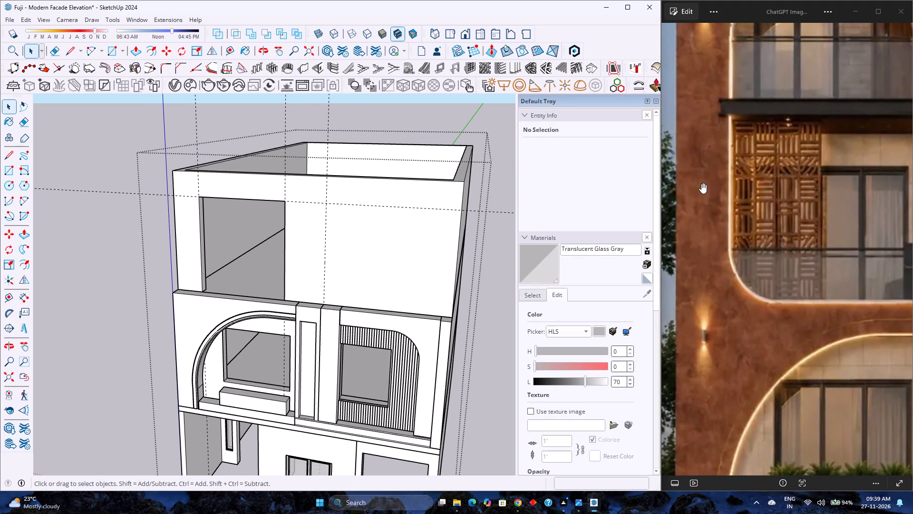
scroll(420, 235, "down", 1)
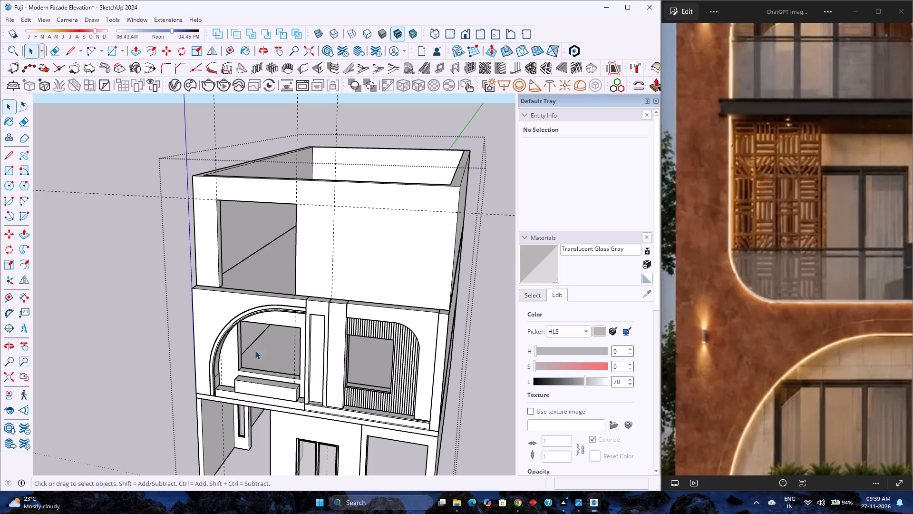
double_click(216, 301)
scroll(216, 301, "up", 4)
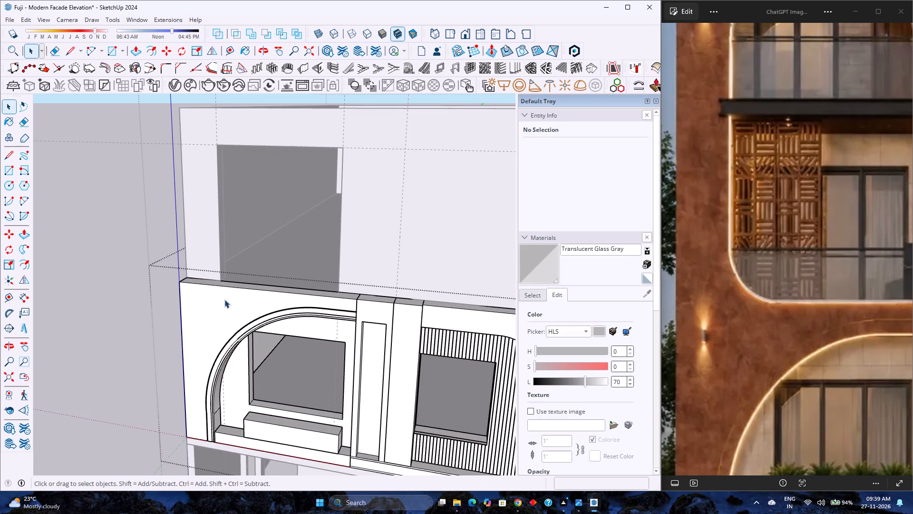
double_click(225, 308)
scroll(235, 281, "up", 4)
middle_click_drag(233, 285, 224, 315)
middle_click(224, 315)
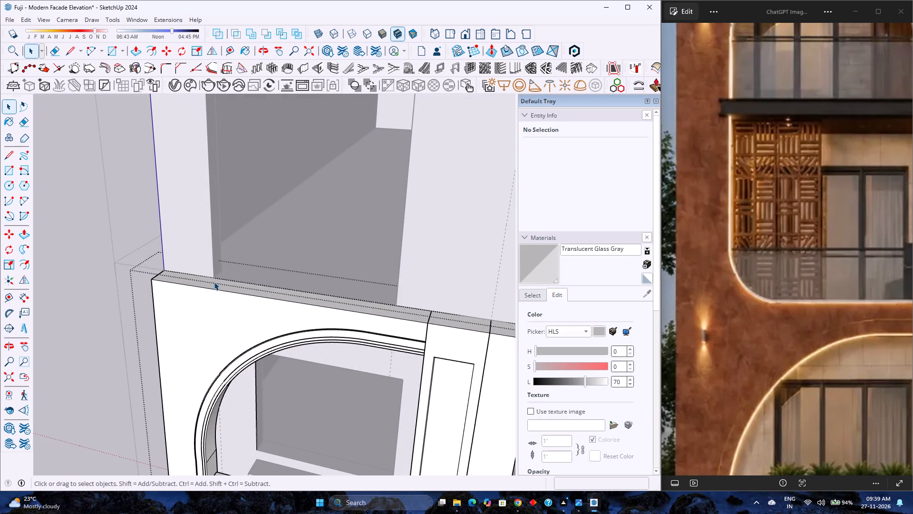
left_click(214, 282)
left_click(214, 282)
left_click(214, 282)
scroll(198, 285, "up", 3)
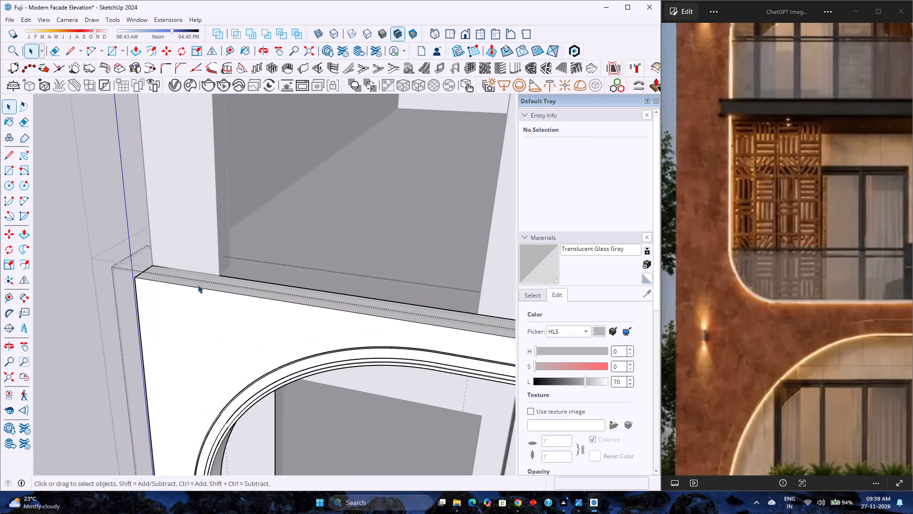
scroll(198, 285, "up", 1)
middle_click(197, 286)
middle_click(197, 287)
middle_click_drag(197, 288, 213, 334)
scroll(212, 323, "down", 3)
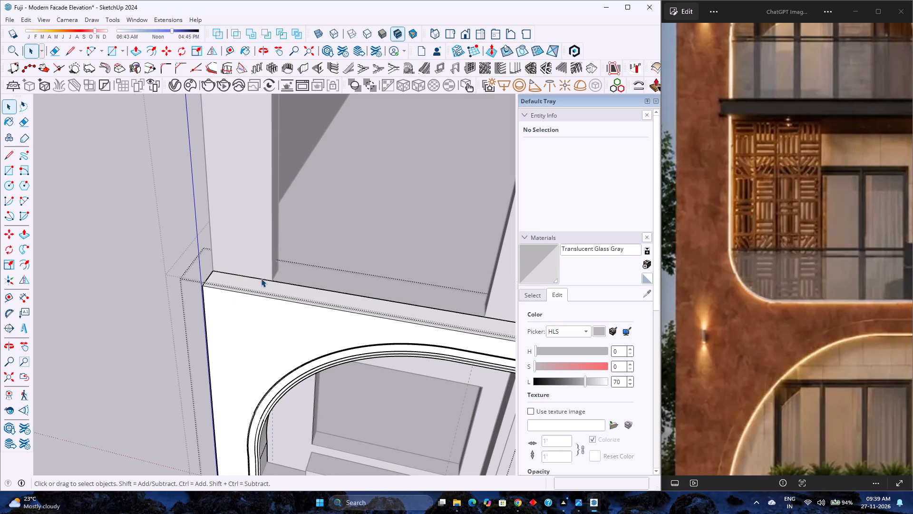
scroll(271, 269, "up", 2)
middle_click_drag(271, 270, 271, 306)
middle_click(271, 306)
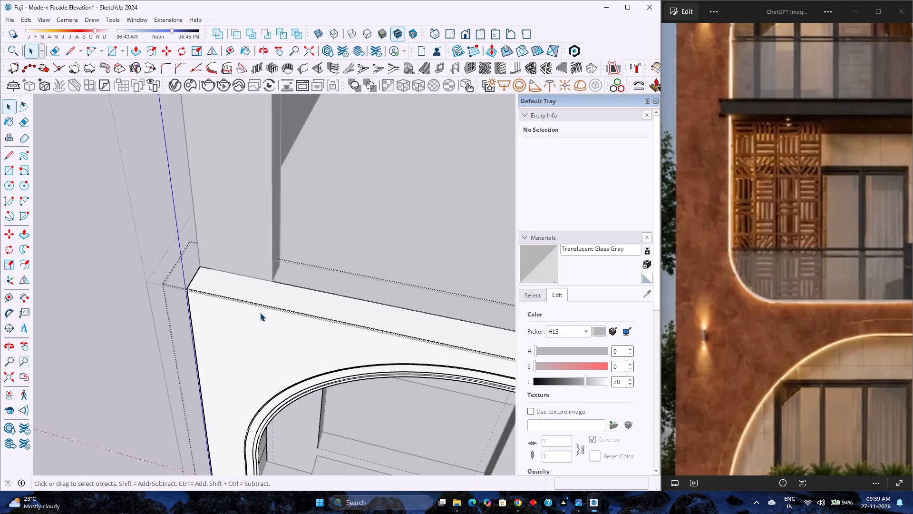
left_click(194, 277)
key("m")
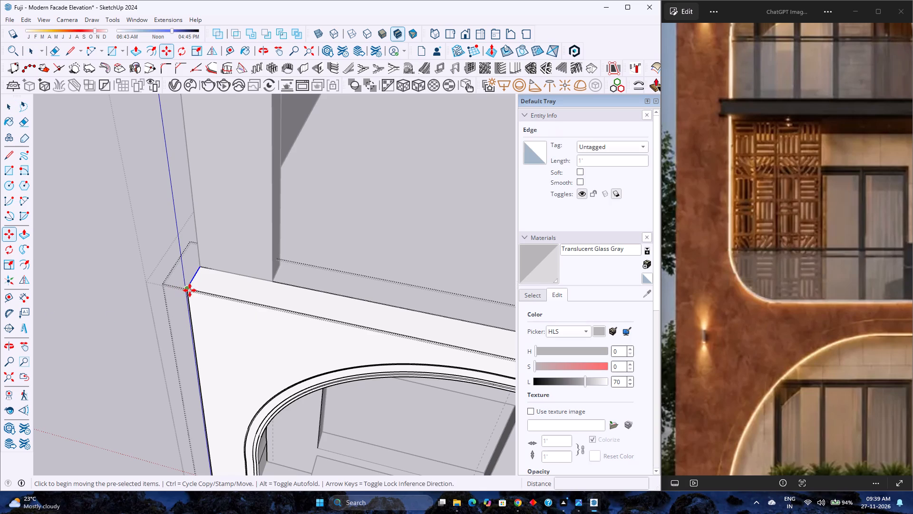
left_click(190, 290)
key("2")
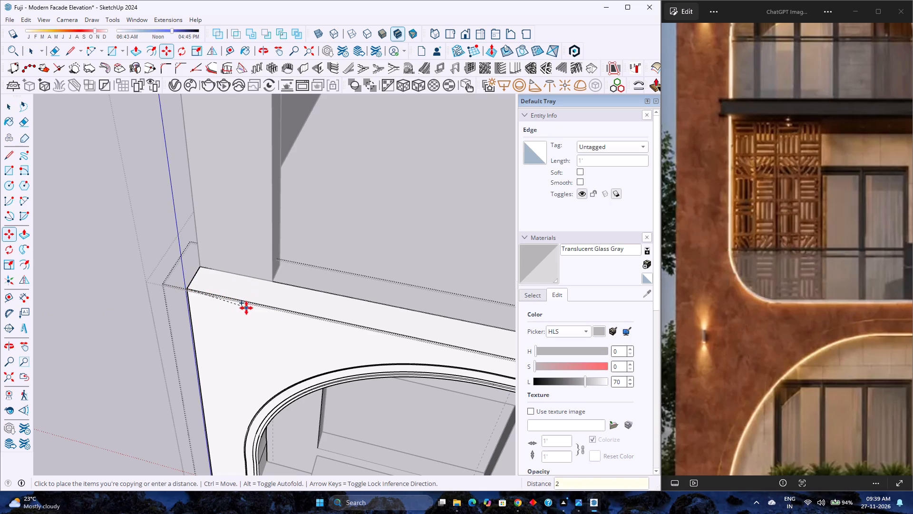
key("apostrophe")
key("Right")
key("2")
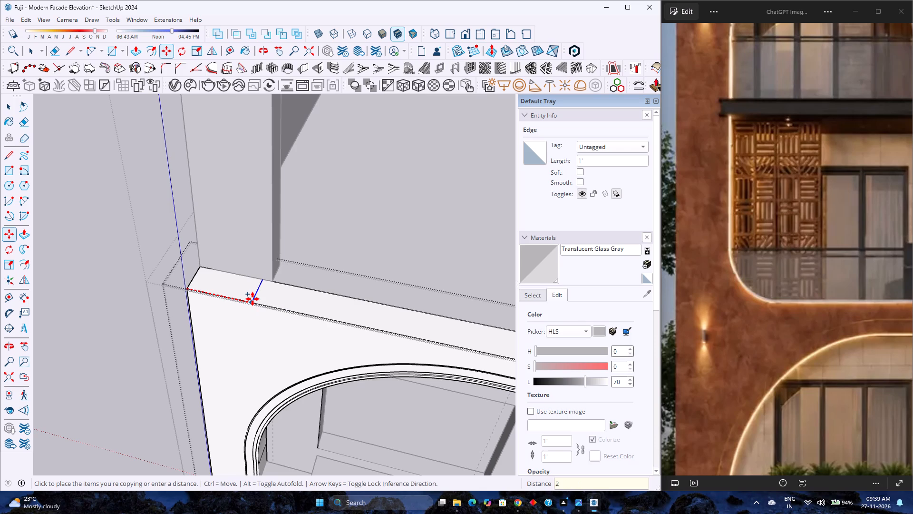
key("apostrophe")
key("Return")
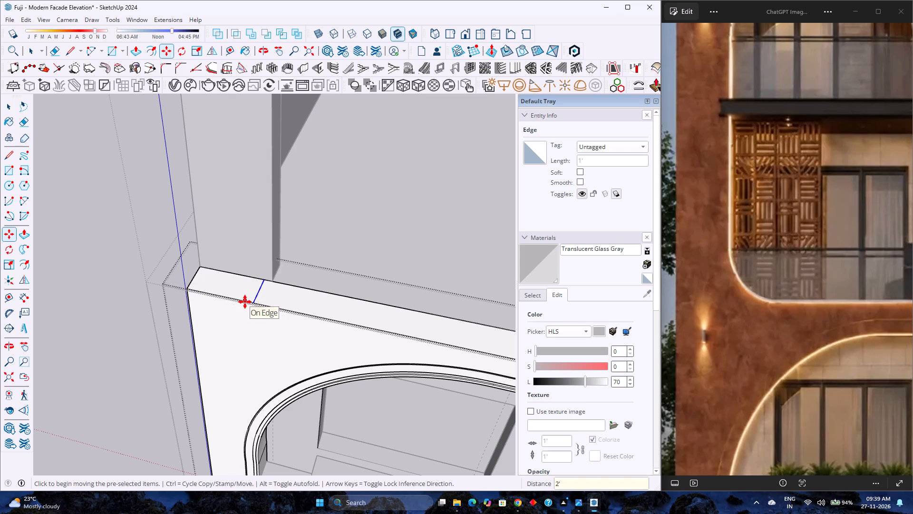
Try 2' 3" as the copied end edge's distance on the panel's top face, and settle on 2' 1".
scroll(245, 302, "down", 5)
key("2")
type("'3")
key("Return")
key("2")
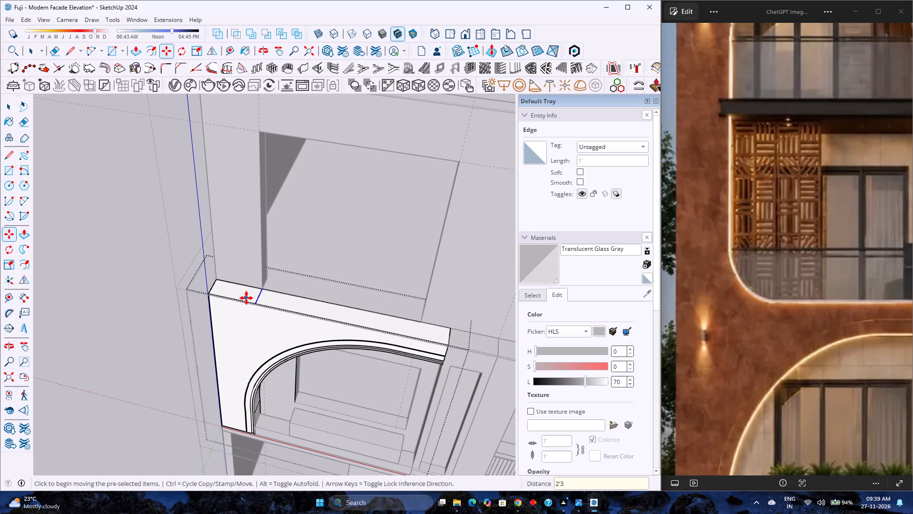
type("'1")
key("Return")
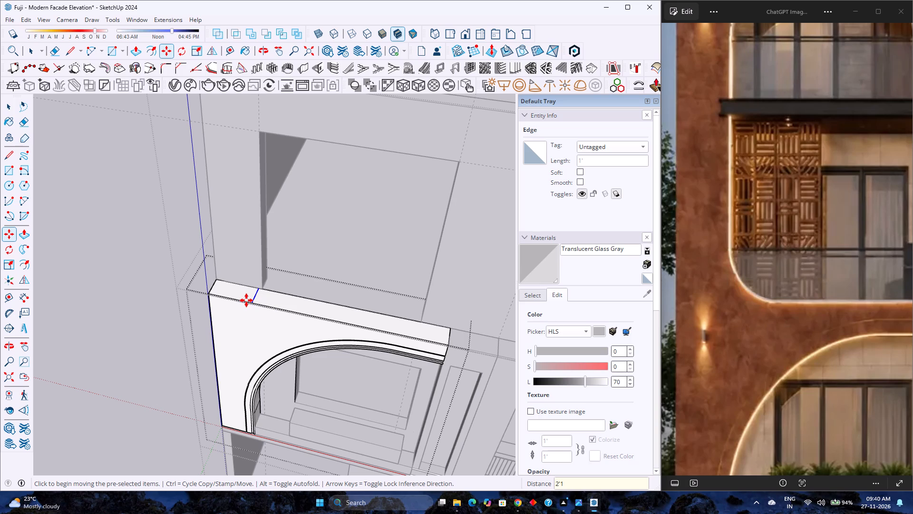
Push/Pull the narrow end portion of the panel's top face up 10' to the top of the second-floor wall.
key("p")
left_click(245, 297)
scroll(243, 262, "down", 6)
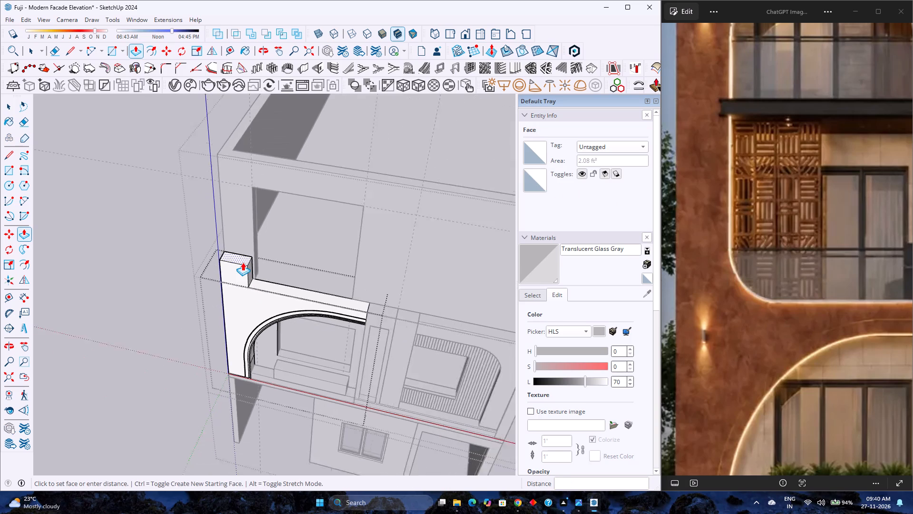
scroll(243, 262, "down", 2)
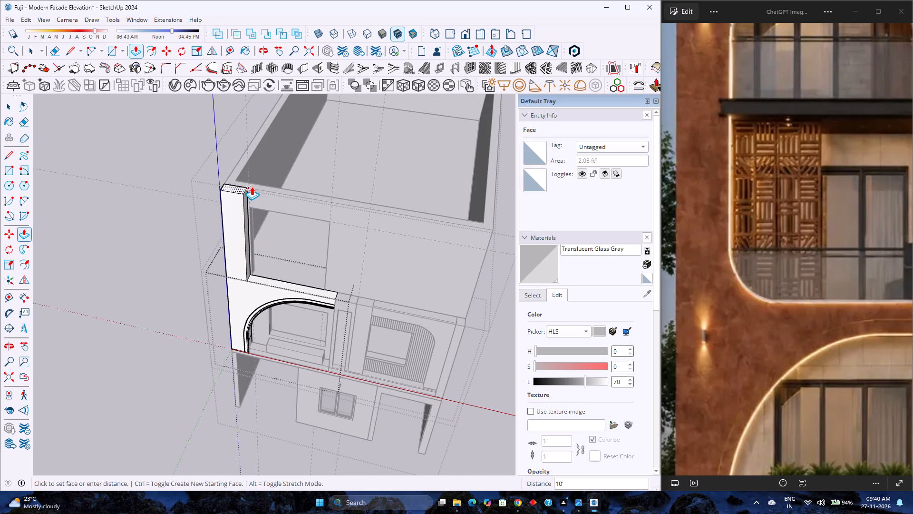
left_click(254, 190)
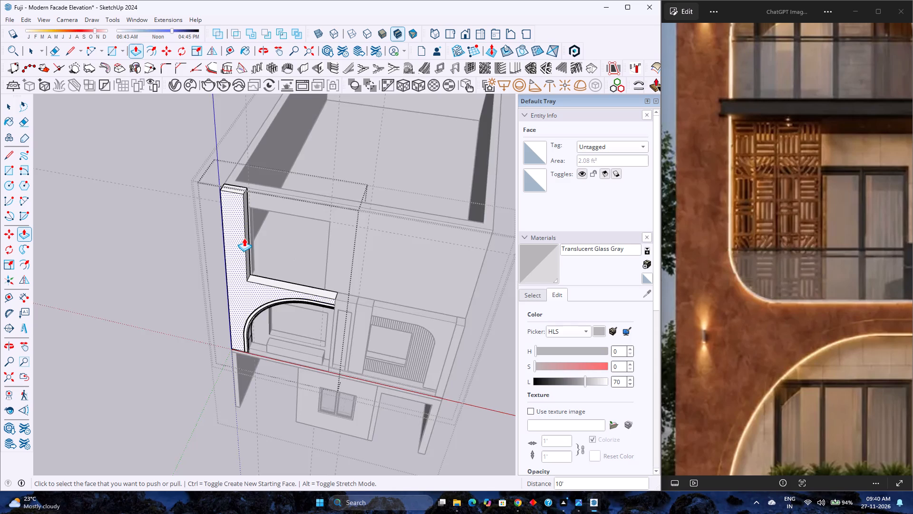
Place a horizontal guide 2' above the arch panel's top edge, locked to the blue axis.
scroll(244, 238, "up", 7)
key("space")
scroll(229, 260, "down", 2)
middle_click_drag(228, 260, 219, 321, "shift")
scroll(211, 335, "down", 4)
middle_click_drag(203, 367, 204, 267)
middle_click(204, 267)
scroll(219, 279, "down", 3)
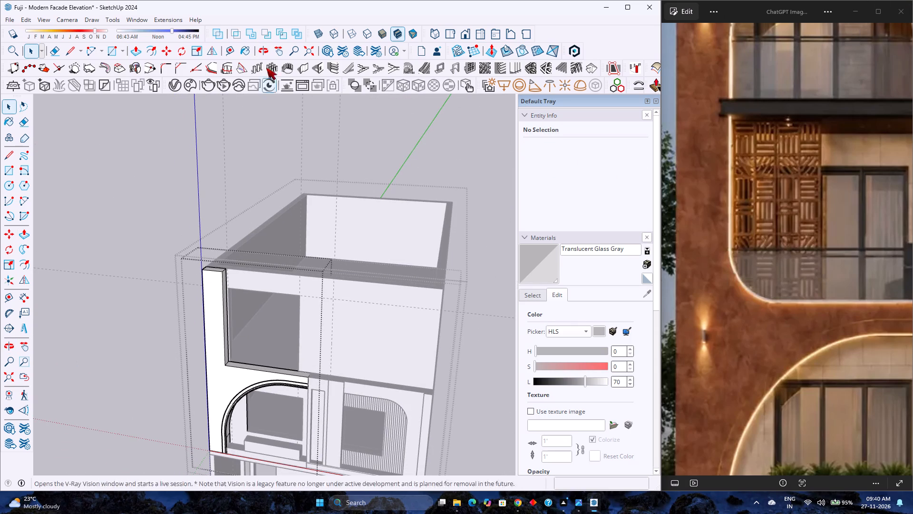
left_click(231, 52)
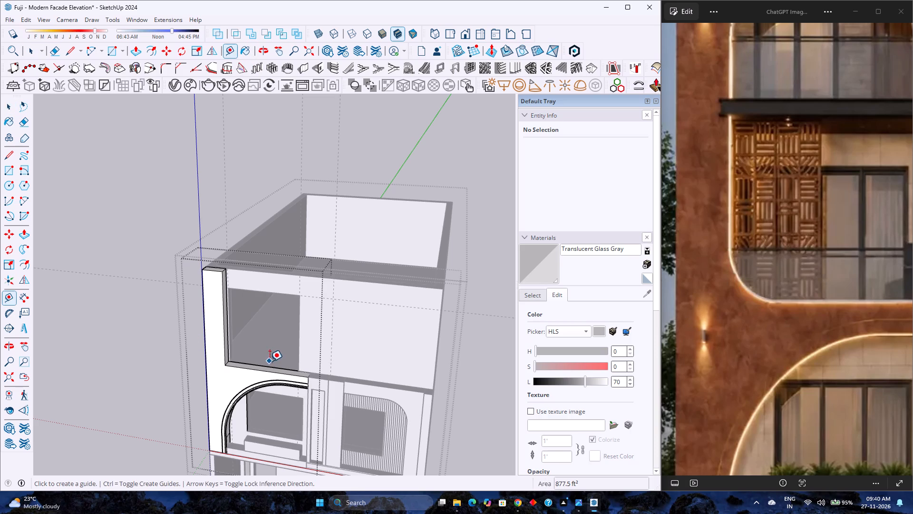
scroll(243, 373, "up", 7)
left_click(237, 365)
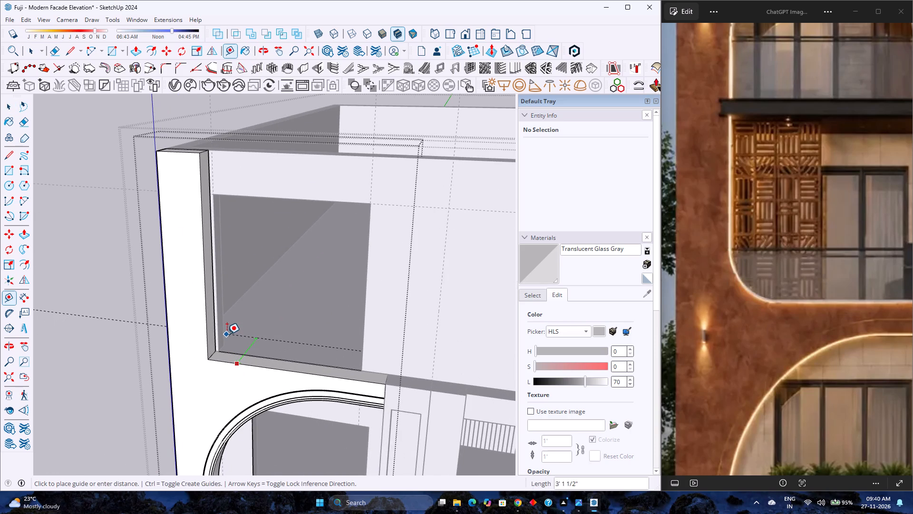
key("Up")
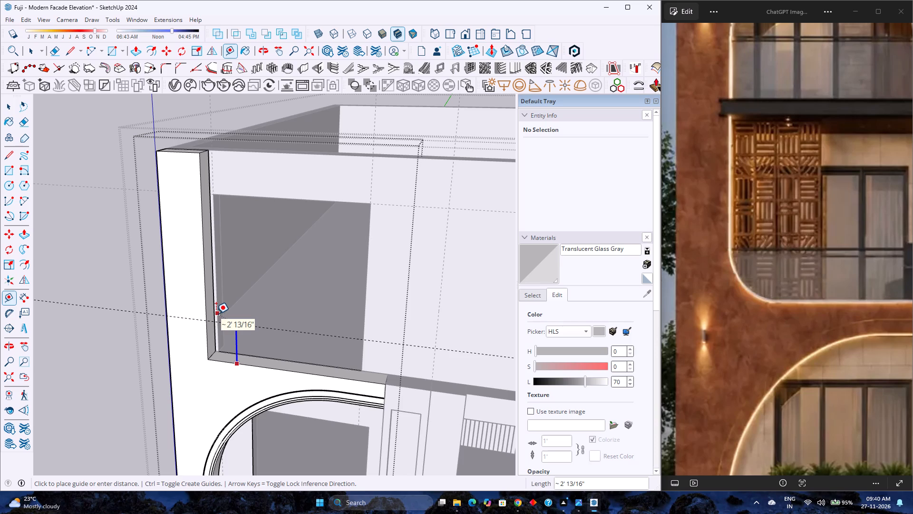
type("2'")
key("Return")
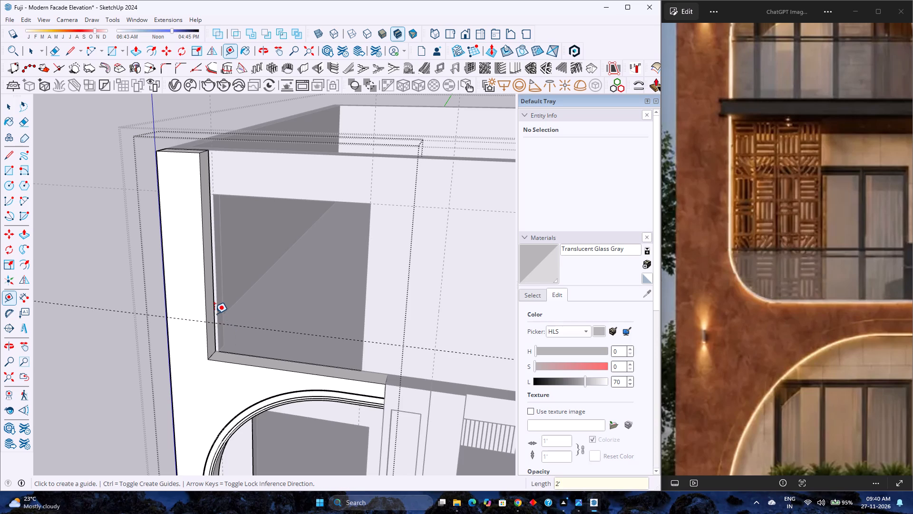
Place a vertical guide 2' inward from the new upright strip's inner edge, locked to the red axis.
scroll(214, 313, "up", 3)
left_click(200, 304)
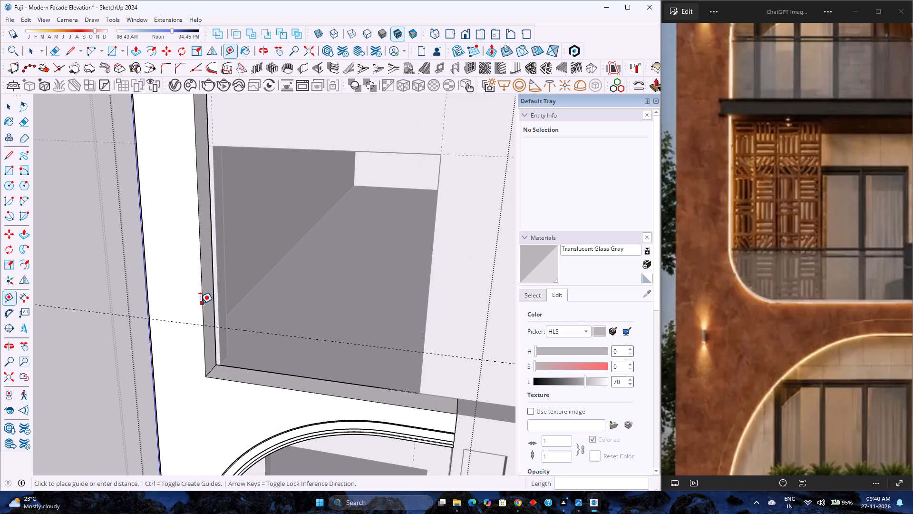
key("Right")
type("2'")
key("Return")
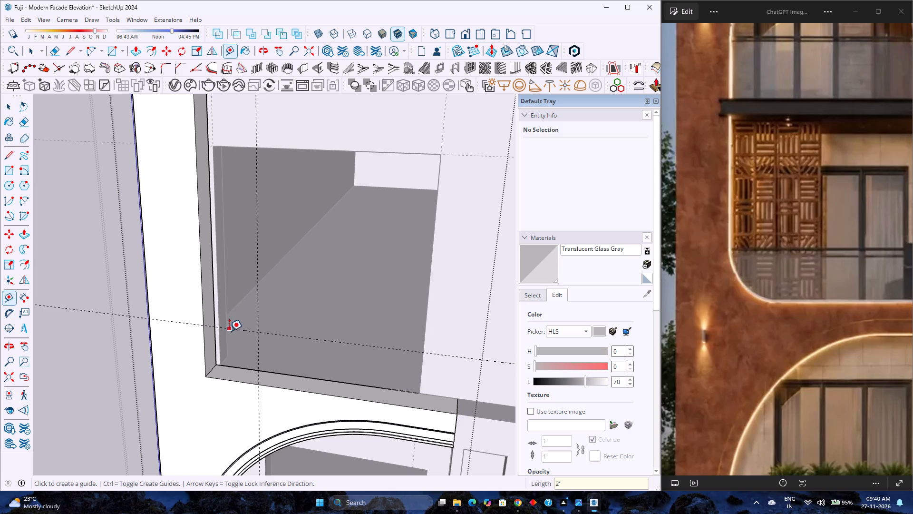
Compare the whole house model and its new corner guides with the curved second-floor opening in the reference image.
scroll(229, 331, "down", 4)
middle_click_drag(241, 370, 262, 319)
middle_click(262, 319)
scroll(262, 319, "down", 6)
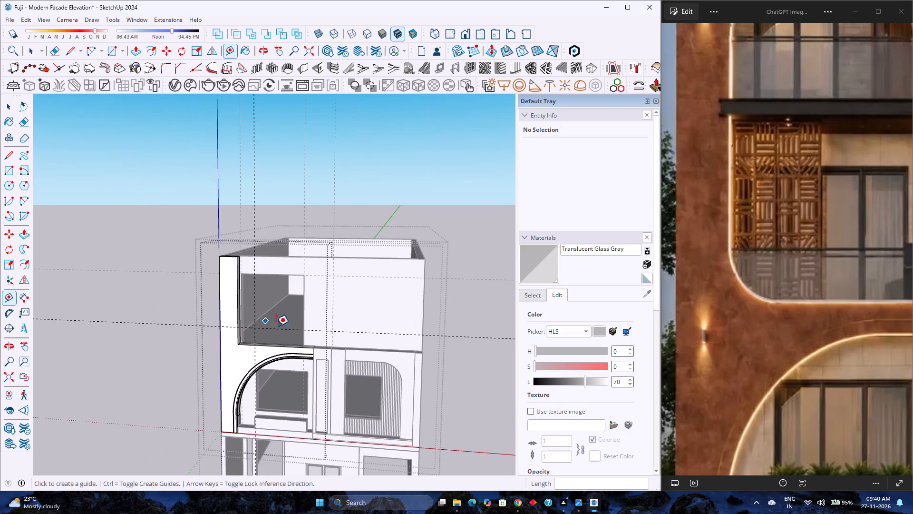
scroll(323, 330, "down", 5)
scroll(709, 313, "down", 6)
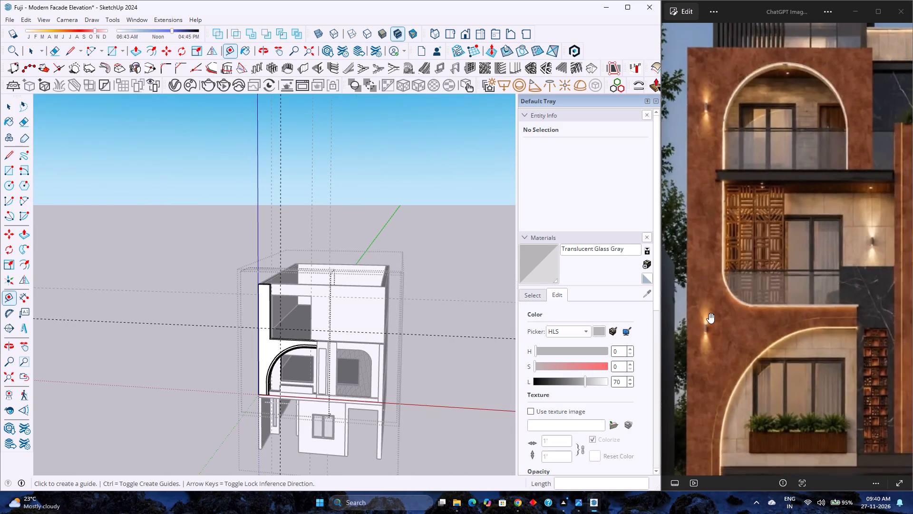
scroll(709, 313, "down", 2)
scroll(815, 319, "up", 4)
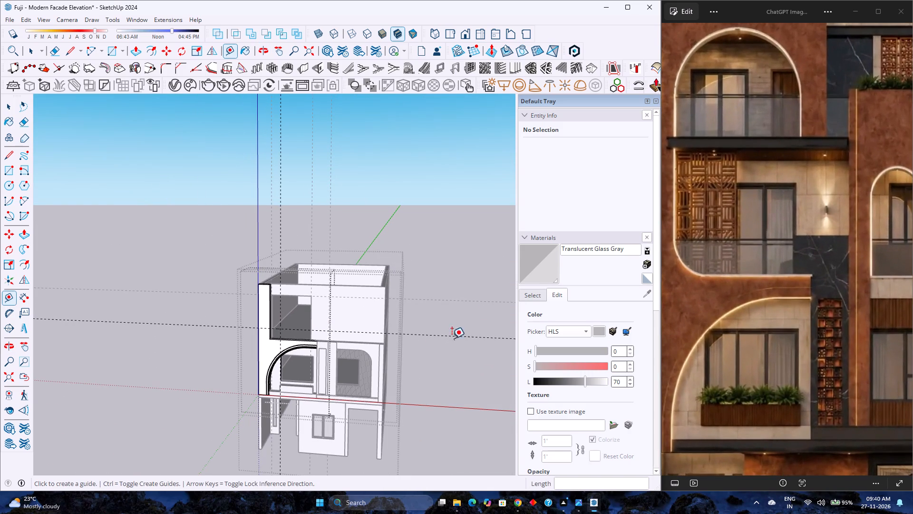
scroll(293, 340, "up", 3)
scroll(292, 340, "down", 3)
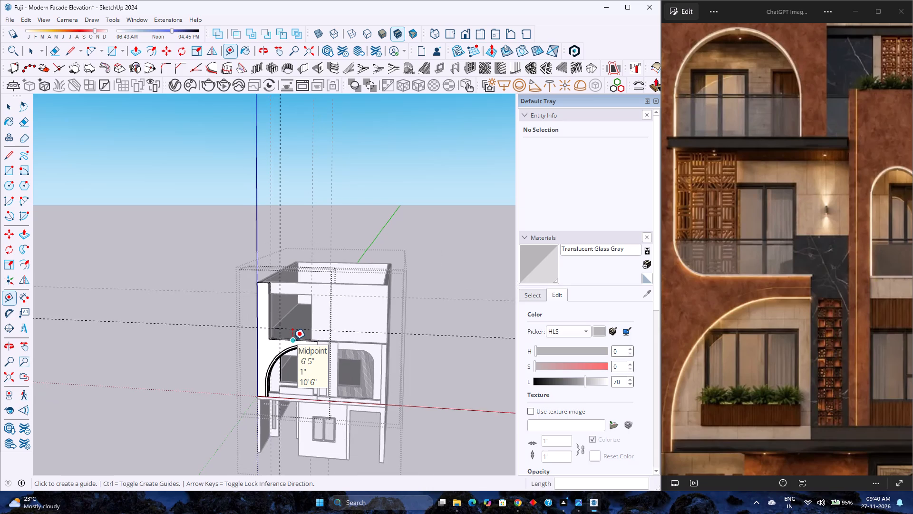
scroll(290, 340, "up", 7)
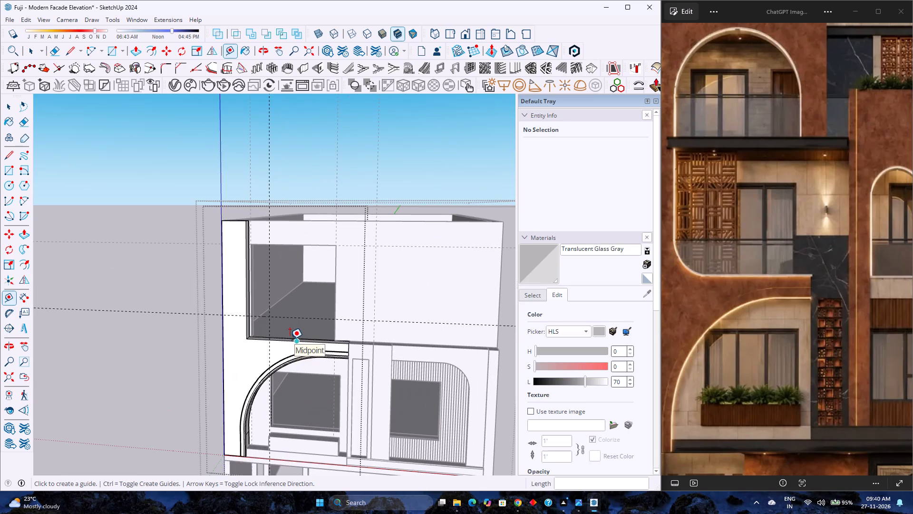
scroll(247, 322, "up", 9)
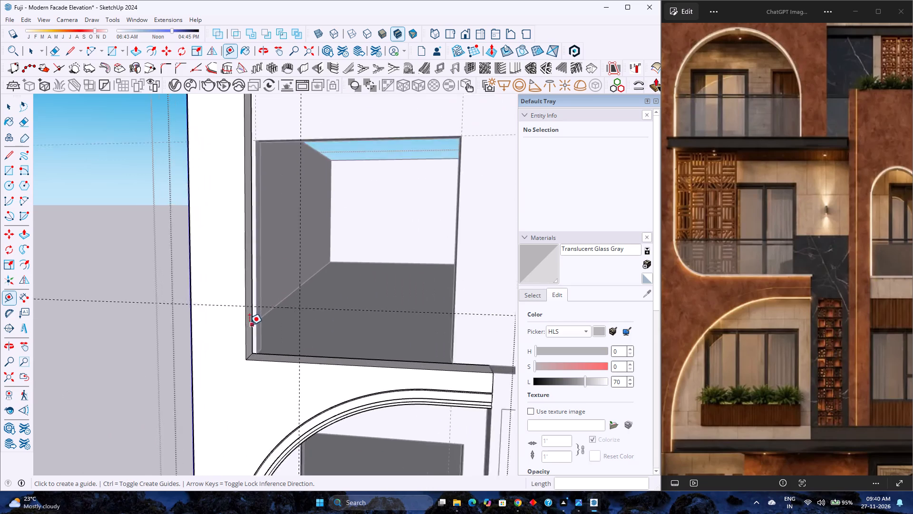
Draw a tangent 2' radius arc across the inner corner, between the guide intersections on the upright strip and the panel's top edge.
scroll(249, 325, "up", 1)
key("a")
left_click(245, 300)
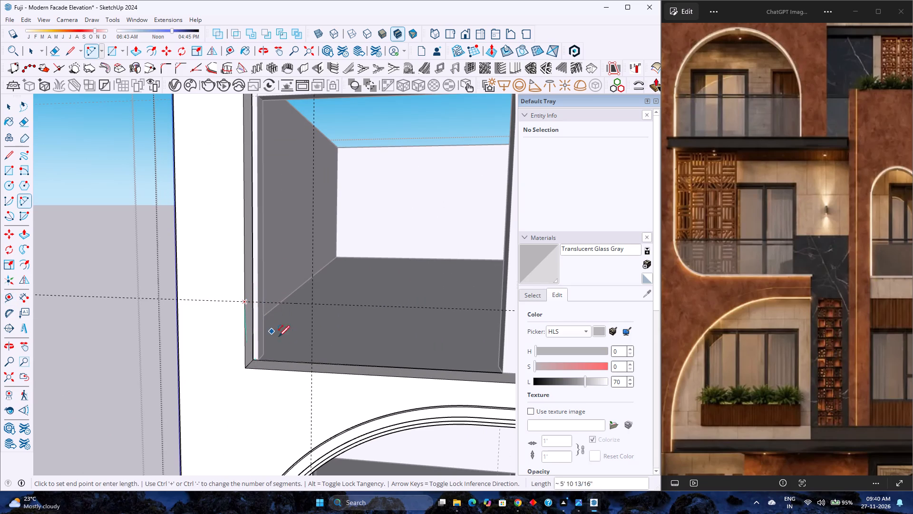
double_click(313, 370)
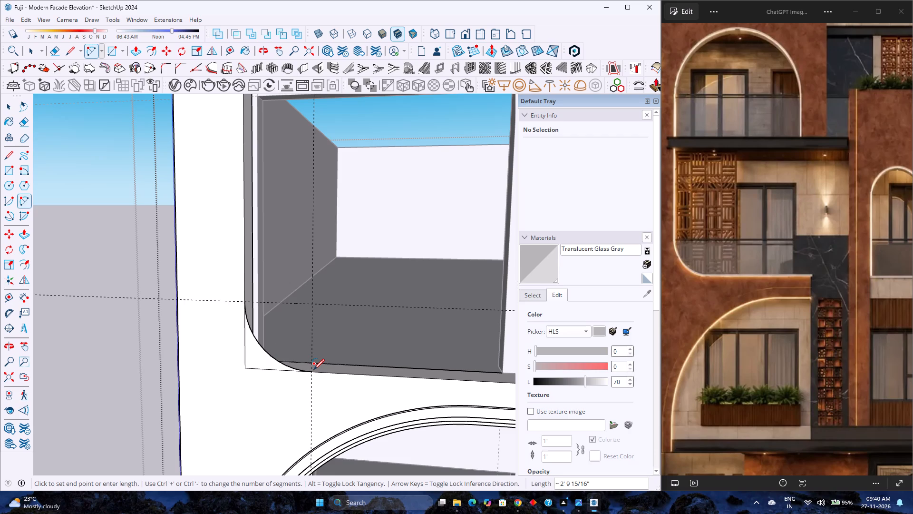
key("space")
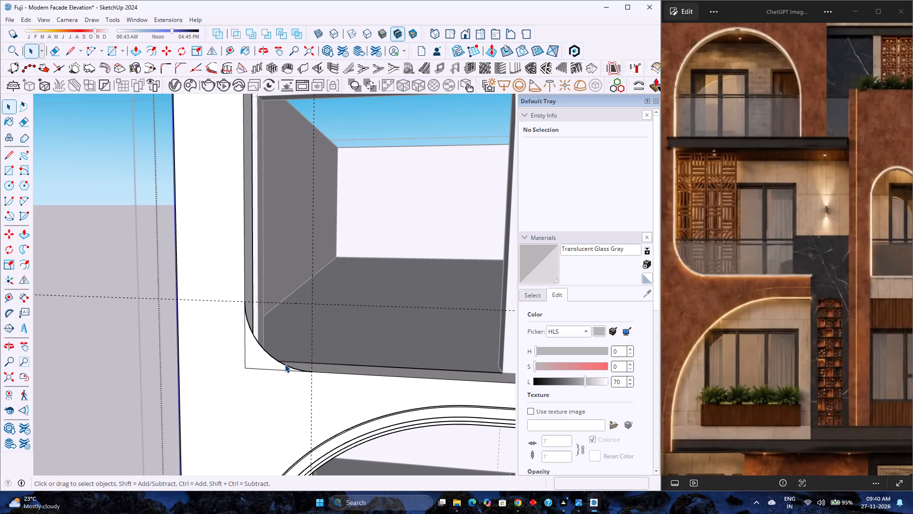
Set the corner arc's segment count to 120.
left_click(285, 364)
left_click(612, 172)
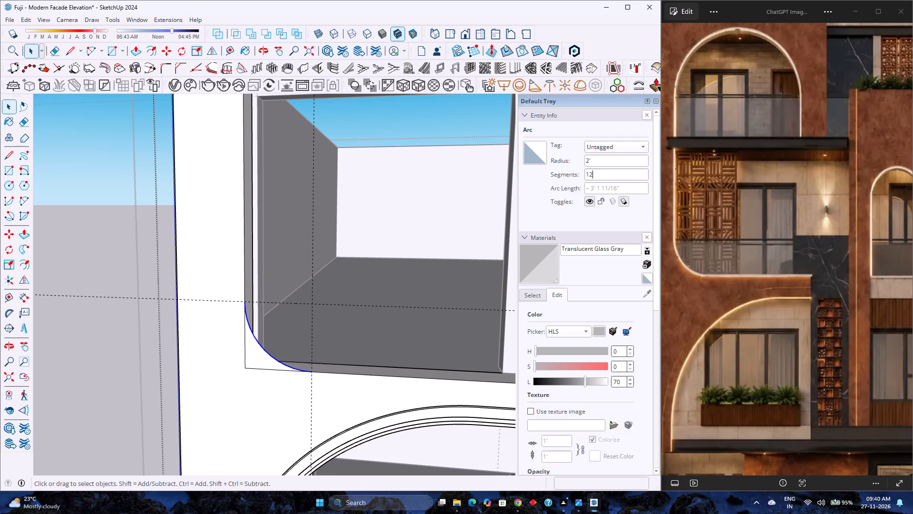
key("0")
key("Return")
Push/Pull the corner face enclosed by the arc back 1' to the rear edge of the panel.
scroll(331, 312, "down", 3)
middle_click_drag(328, 314, 272, 351)
scroll(272, 350, "down", 3)
middle_click_drag(231, 382, 323, 302, "shift")
scroll(307, 311, "up", 11)
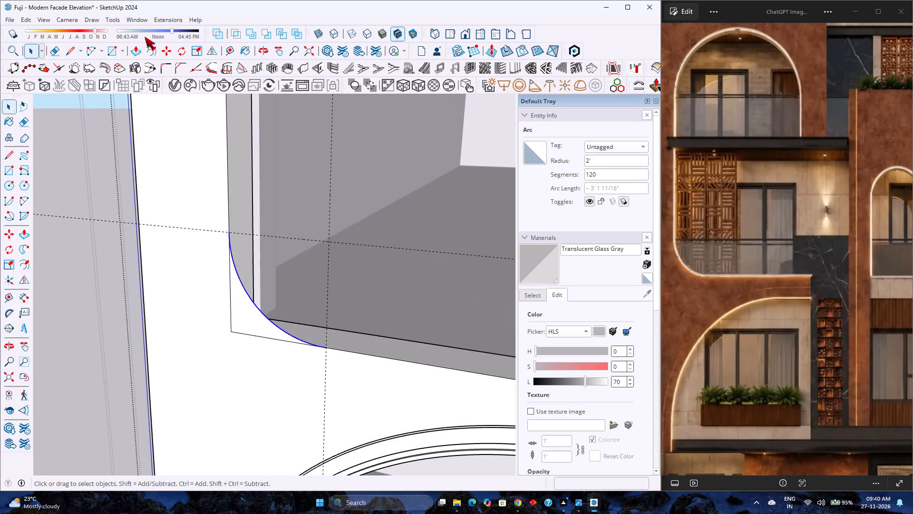
left_click(134, 49)
left_click(240, 296)
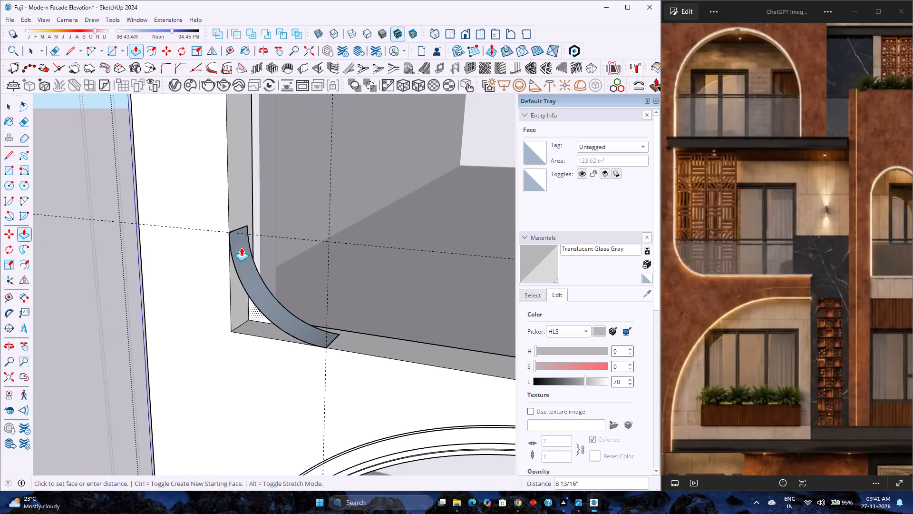
left_click(252, 203)
Draw a 2' vertical line from the arc's upper end down to the inner corner to close the front face.
scroll(252, 208, "up", 1)
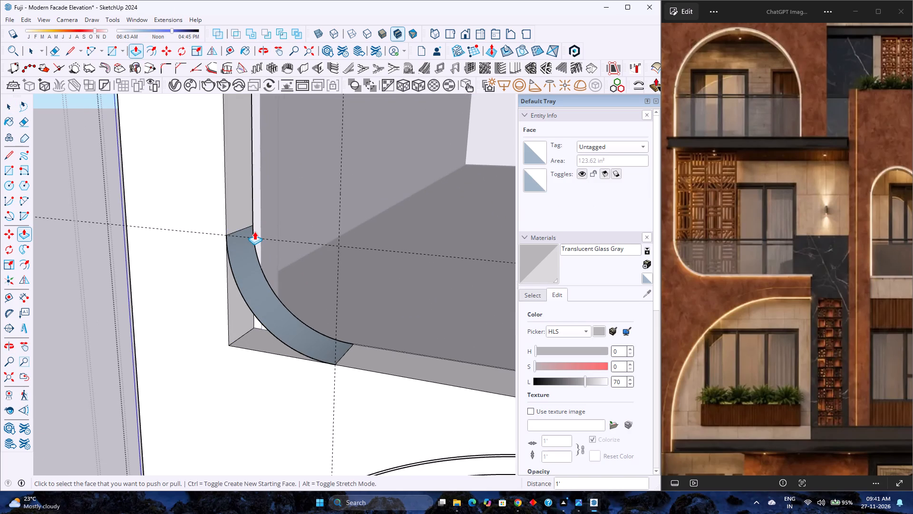
scroll(254, 231, "down", 3)
key("l")
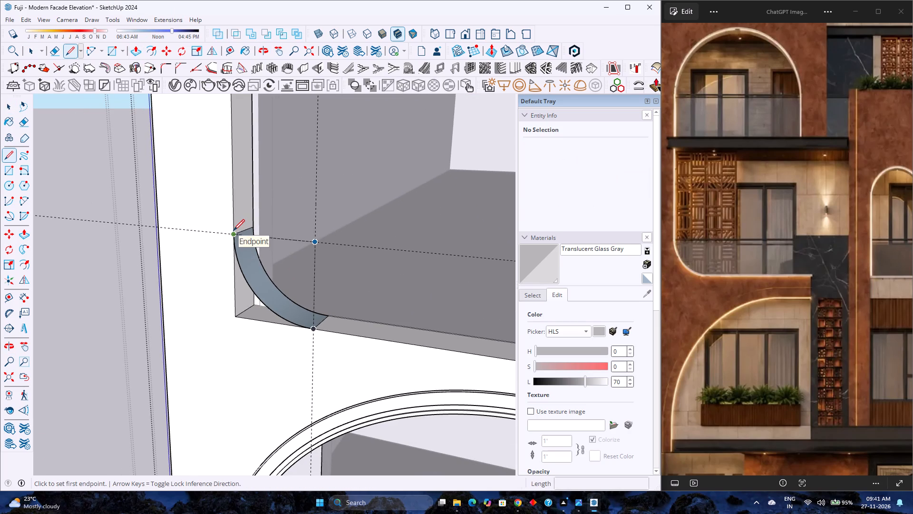
left_click(233, 230)
left_click(237, 317)
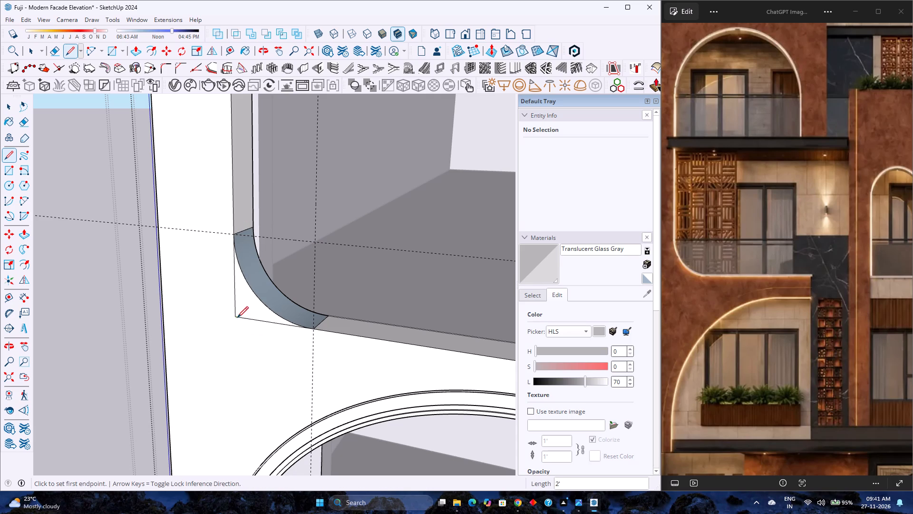
key("space")
Reverse the curved surface of the rounded corner so its front side faces outward.
middle_click_drag(276, 287, 252, 303)
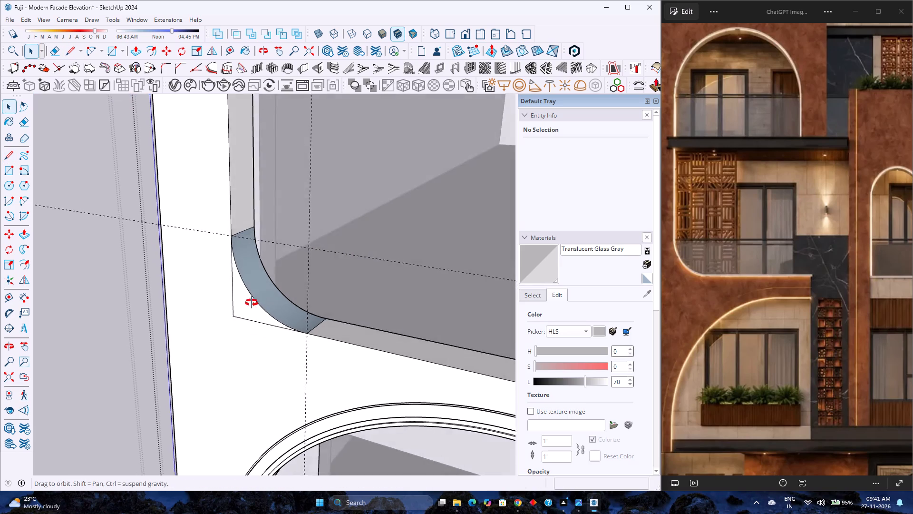
middle_click_drag(252, 303, 108, 329)
scroll(253, 301, "up", 3)
left_click(254, 274)
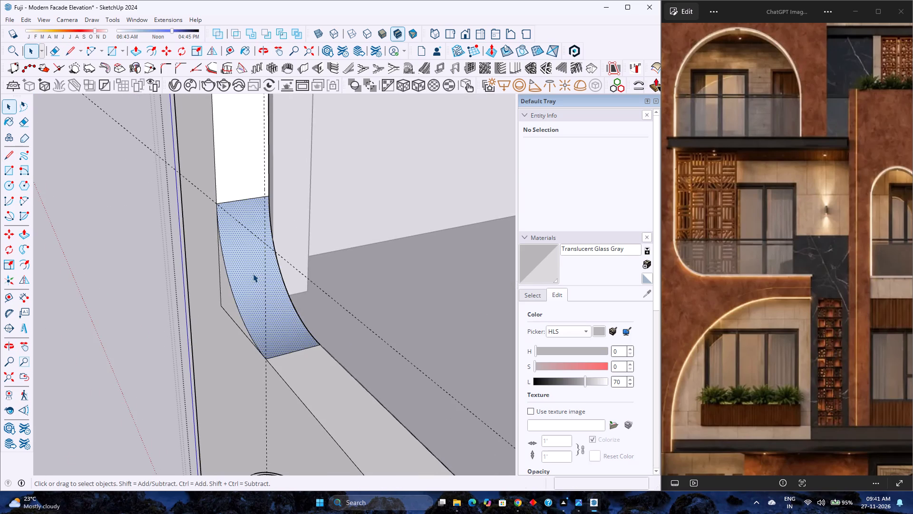
right_click(253, 274)
left_click(296, 377)
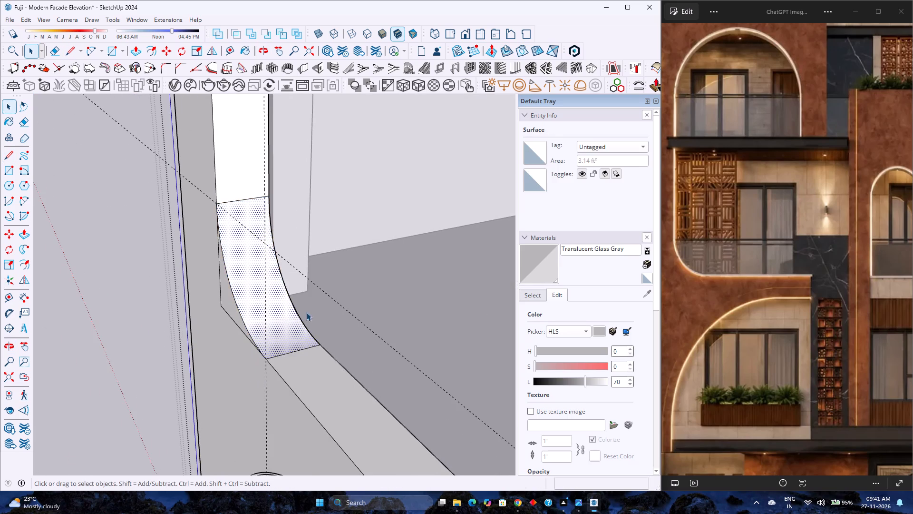
Reverse the small triangular face at the back of the rounded corner.
scroll(309, 303, "up", 4)
middle_click_drag(302, 301, 54, 277)
middle_click(54, 277)
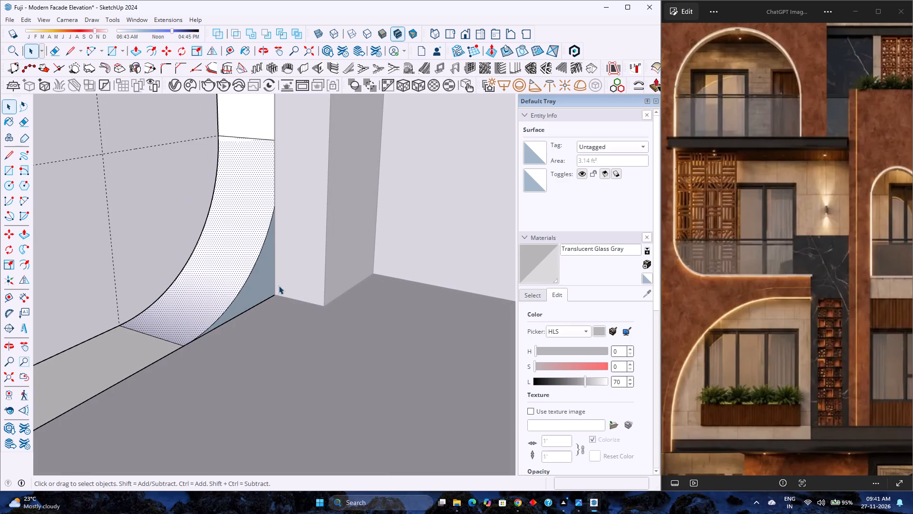
left_click(268, 281)
right_click(268, 281)
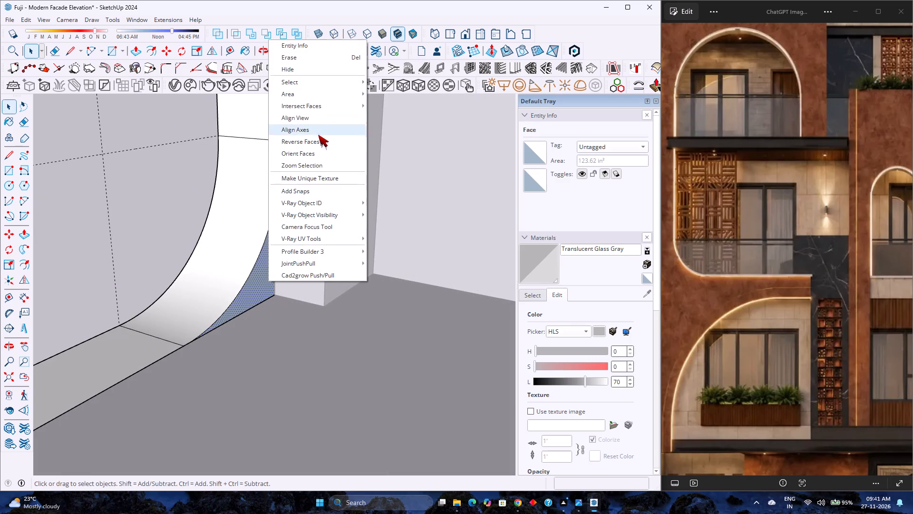
left_click(322, 145)
scroll(224, 296, "down", 3)
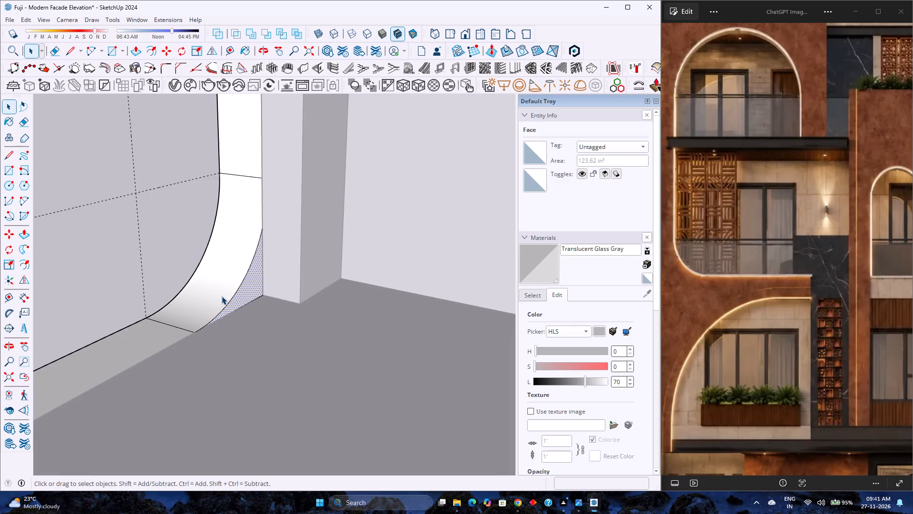
Delete the two leftover straight edges forming the old square corner behind the arch panel's rounded corner.
middle_click_drag(220, 294, 551, 302)
middle_click(551, 302)
left_click(173, 337)
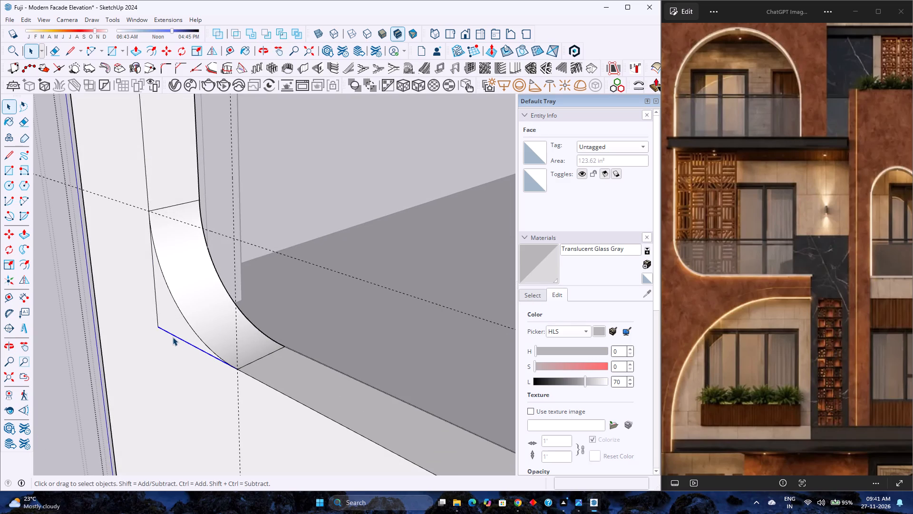
key("Delete")
left_click(155, 307)
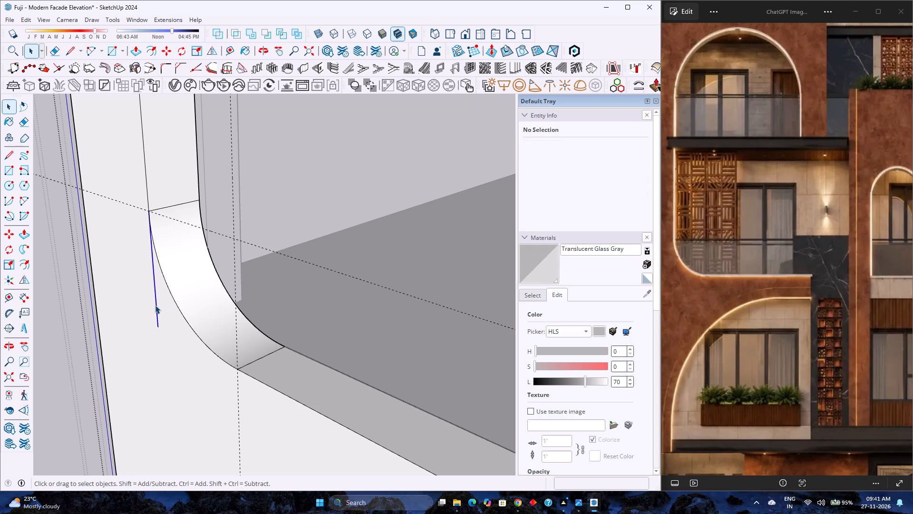
key("Delete")
Examine the rounded corner of the arch panel in relation to the whole facade.
scroll(154, 305, "down", 11)
middle_click_drag(182, 276, 177, 336, "shift")
scroll(178, 336, "down", 1, "shift")
middle_click_drag(178, 336, 260, 298)
middle_click(260, 298)
scroll(264, 289, "down", 4)
middle_click_drag(256, 279, 224, 312, "shift")
middle_click(217, 319)
middle_click_drag(219, 318, 308, 241)
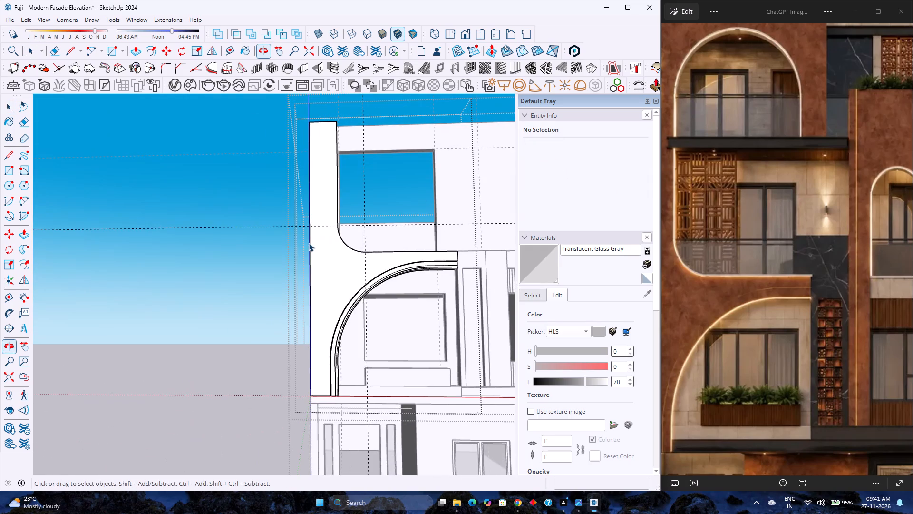
scroll(320, 246, "down", 3)
middle_click_drag(361, 239, 350, 302, "shift")
middle_click(350, 302, "shift")
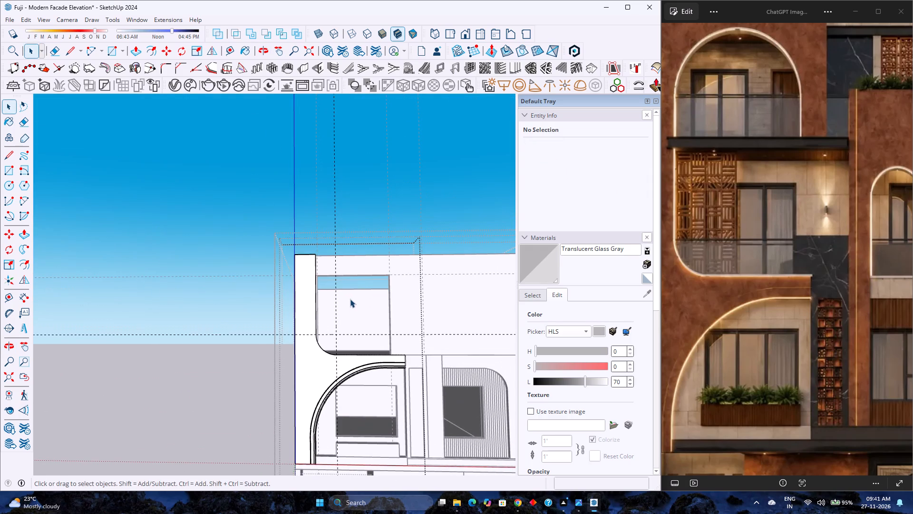
scroll(323, 299, "down", 3)
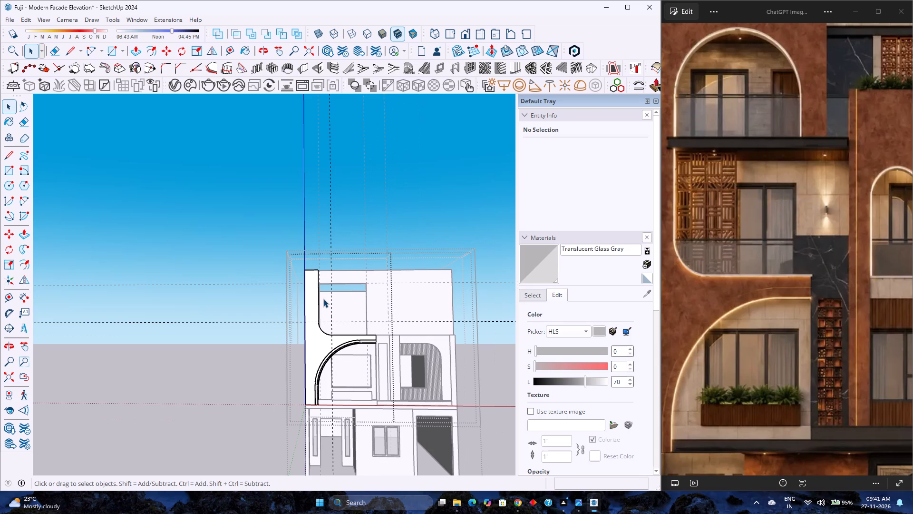
scroll(323, 299, "down", 3)
middle_click(340, 282)
middle_click_drag(339, 284, 337, 317)
middle_click(337, 317)
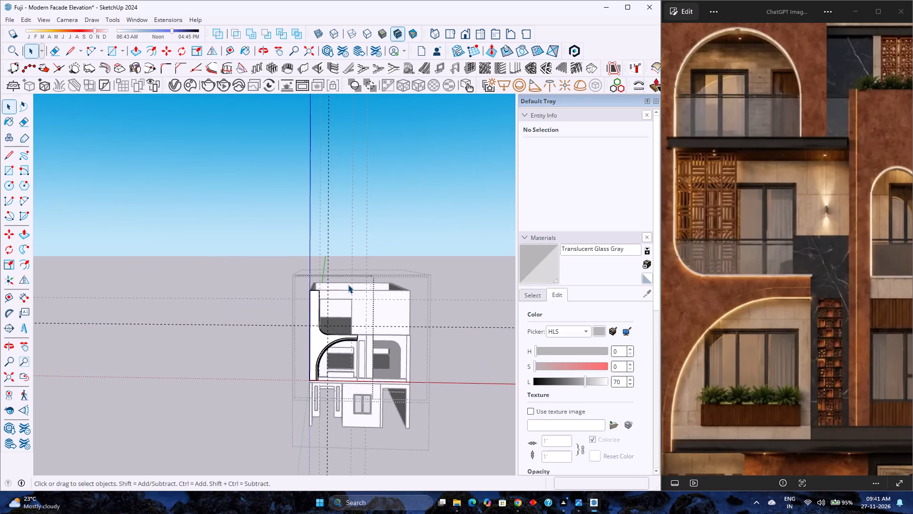
scroll(348, 285, "up", 3)
scroll(333, 284, "down", 3)
scroll(332, 284, "up", 3)
scroll(332, 284, "down", 3)
scroll(324, 302, "up", 6)
scroll(324, 302, "down", 2)
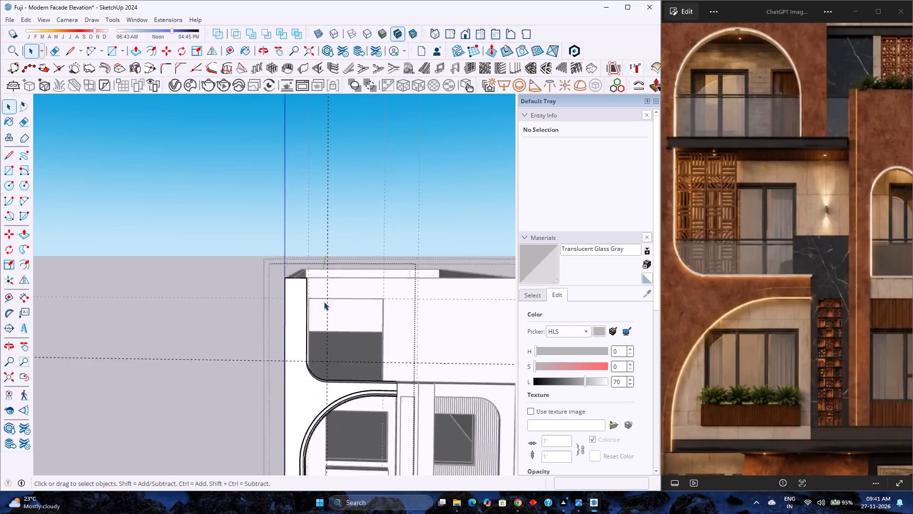
scroll(324, 302, "down", 3)
scroll(324, 302, "up", 5)
scroll(324, 302, "down", 4)
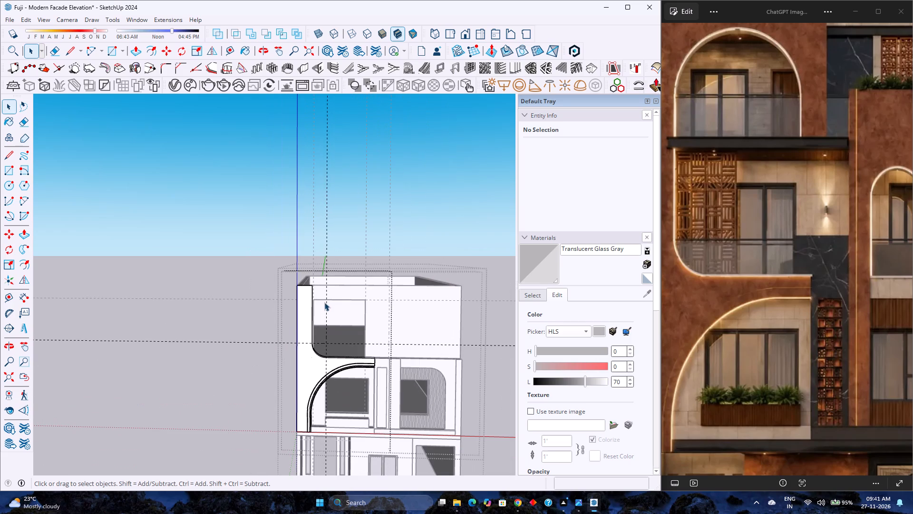
Delete the horizontal and vertical construction guides used to set out the rounded corner.
left_click(383, 343)
key("Delete")
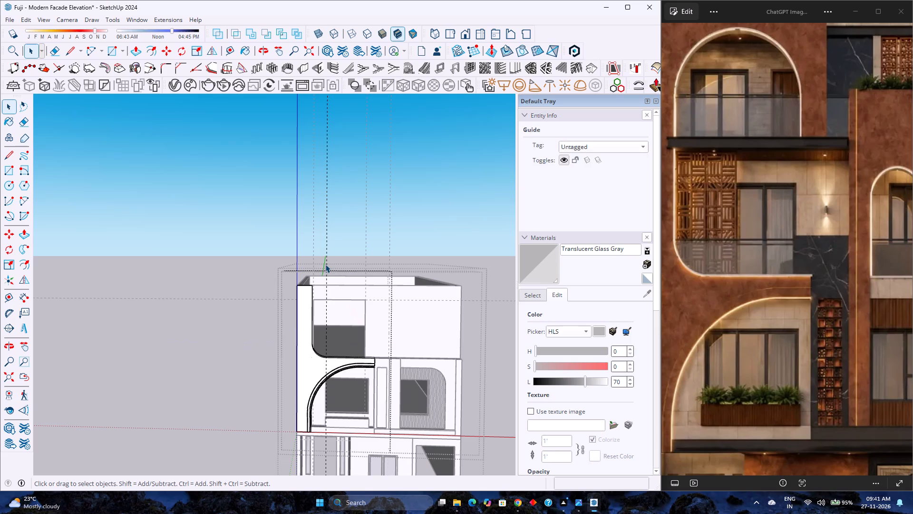
left_click(326, 256)
key("Delete")
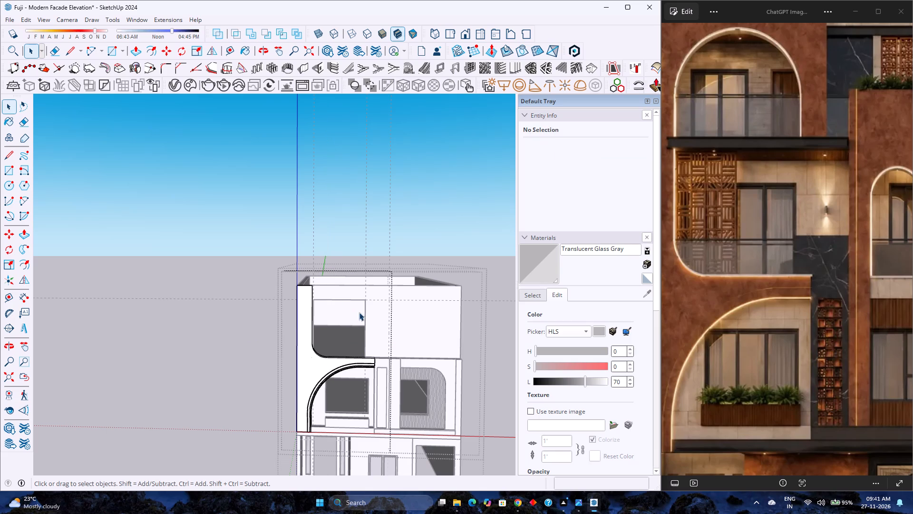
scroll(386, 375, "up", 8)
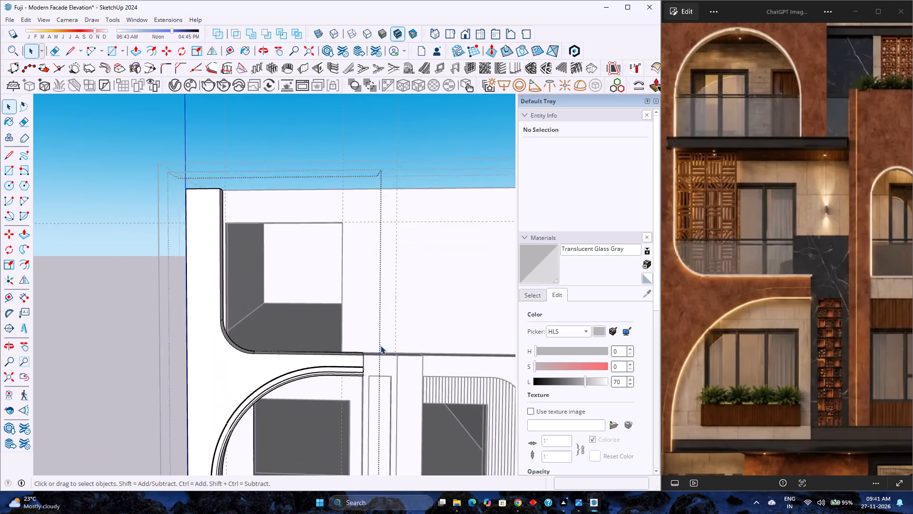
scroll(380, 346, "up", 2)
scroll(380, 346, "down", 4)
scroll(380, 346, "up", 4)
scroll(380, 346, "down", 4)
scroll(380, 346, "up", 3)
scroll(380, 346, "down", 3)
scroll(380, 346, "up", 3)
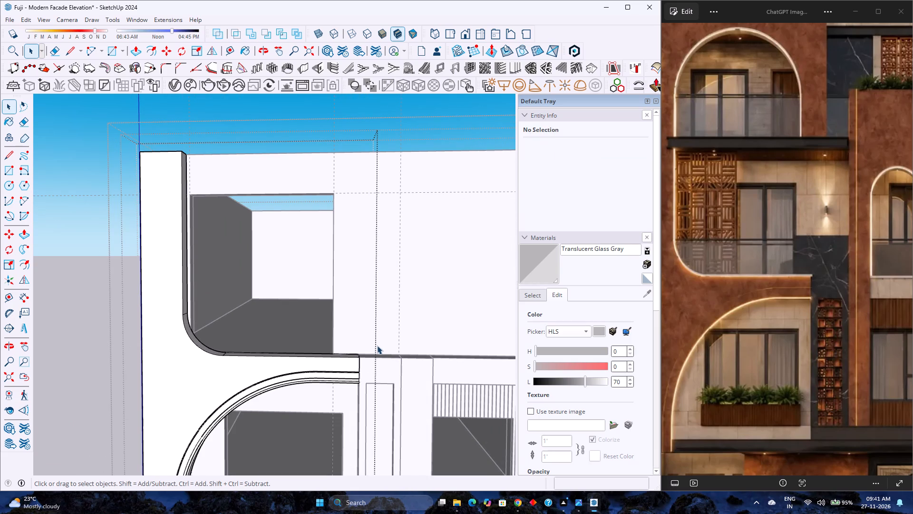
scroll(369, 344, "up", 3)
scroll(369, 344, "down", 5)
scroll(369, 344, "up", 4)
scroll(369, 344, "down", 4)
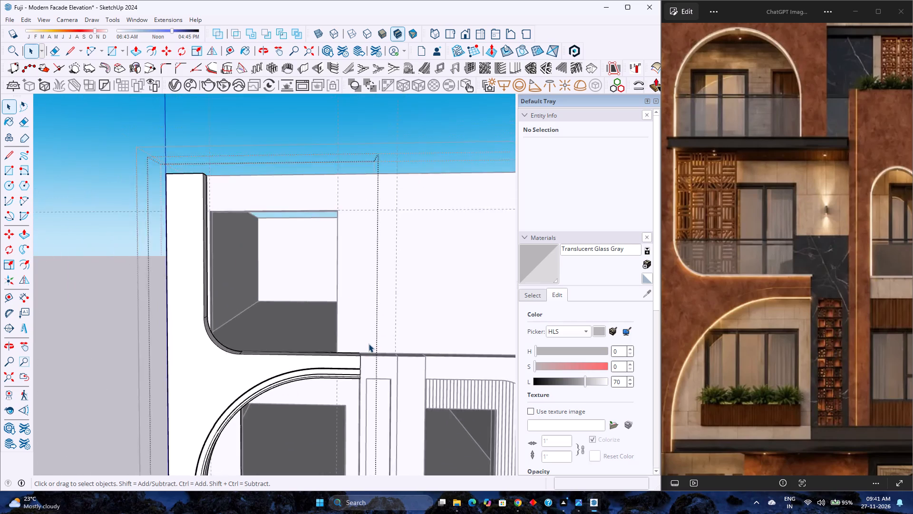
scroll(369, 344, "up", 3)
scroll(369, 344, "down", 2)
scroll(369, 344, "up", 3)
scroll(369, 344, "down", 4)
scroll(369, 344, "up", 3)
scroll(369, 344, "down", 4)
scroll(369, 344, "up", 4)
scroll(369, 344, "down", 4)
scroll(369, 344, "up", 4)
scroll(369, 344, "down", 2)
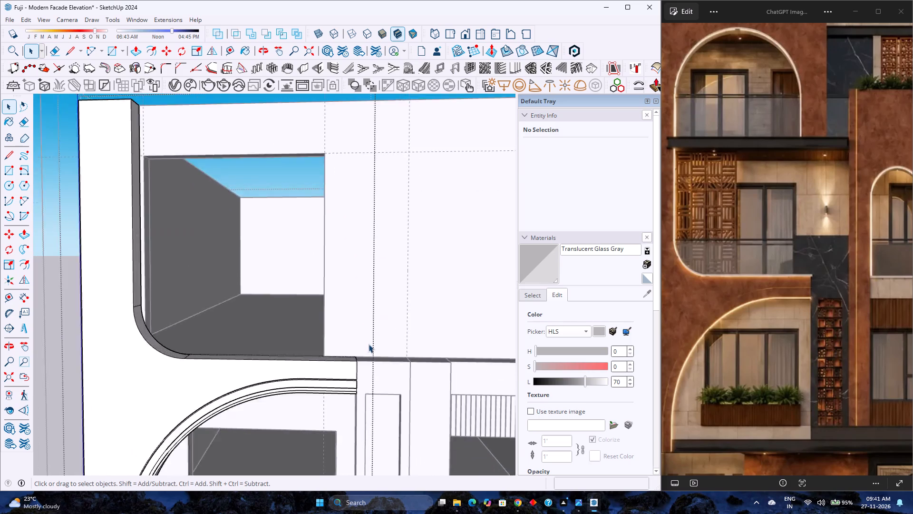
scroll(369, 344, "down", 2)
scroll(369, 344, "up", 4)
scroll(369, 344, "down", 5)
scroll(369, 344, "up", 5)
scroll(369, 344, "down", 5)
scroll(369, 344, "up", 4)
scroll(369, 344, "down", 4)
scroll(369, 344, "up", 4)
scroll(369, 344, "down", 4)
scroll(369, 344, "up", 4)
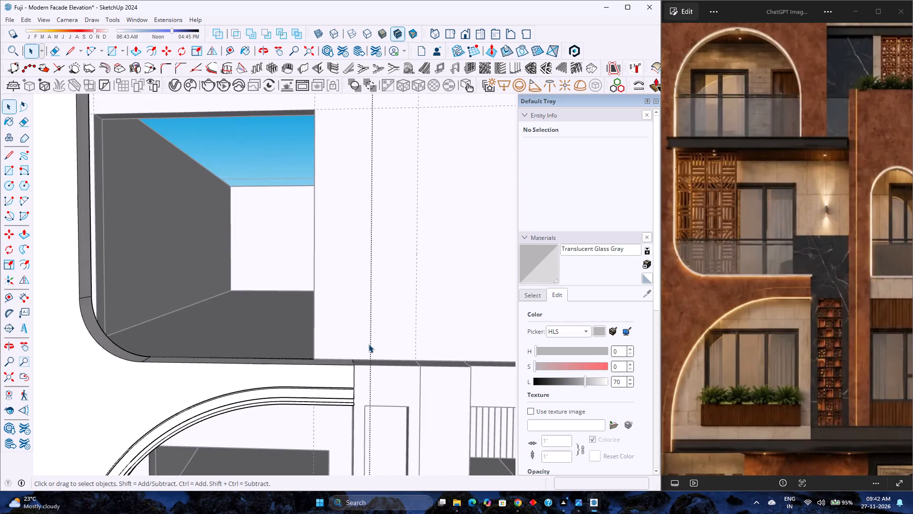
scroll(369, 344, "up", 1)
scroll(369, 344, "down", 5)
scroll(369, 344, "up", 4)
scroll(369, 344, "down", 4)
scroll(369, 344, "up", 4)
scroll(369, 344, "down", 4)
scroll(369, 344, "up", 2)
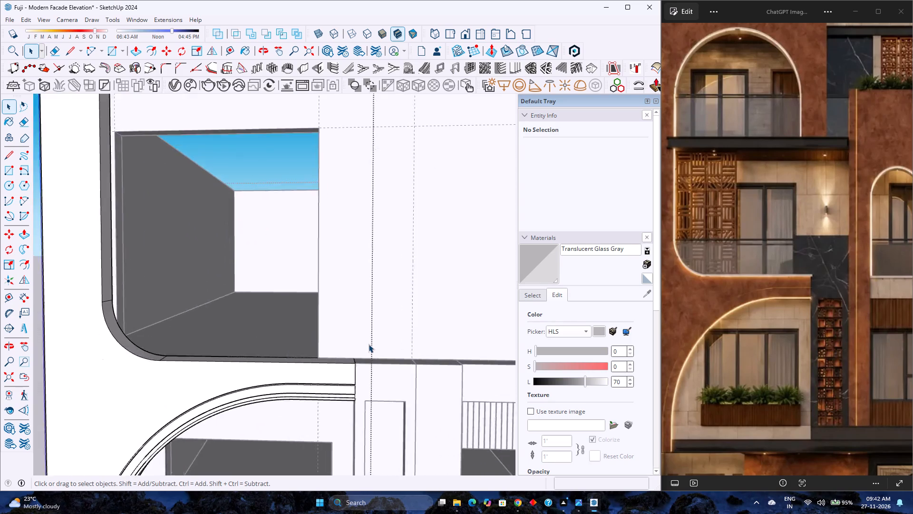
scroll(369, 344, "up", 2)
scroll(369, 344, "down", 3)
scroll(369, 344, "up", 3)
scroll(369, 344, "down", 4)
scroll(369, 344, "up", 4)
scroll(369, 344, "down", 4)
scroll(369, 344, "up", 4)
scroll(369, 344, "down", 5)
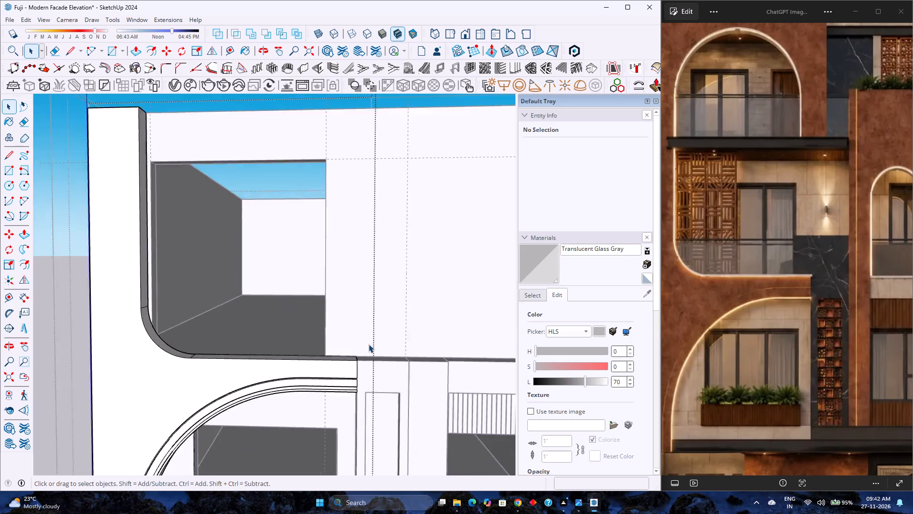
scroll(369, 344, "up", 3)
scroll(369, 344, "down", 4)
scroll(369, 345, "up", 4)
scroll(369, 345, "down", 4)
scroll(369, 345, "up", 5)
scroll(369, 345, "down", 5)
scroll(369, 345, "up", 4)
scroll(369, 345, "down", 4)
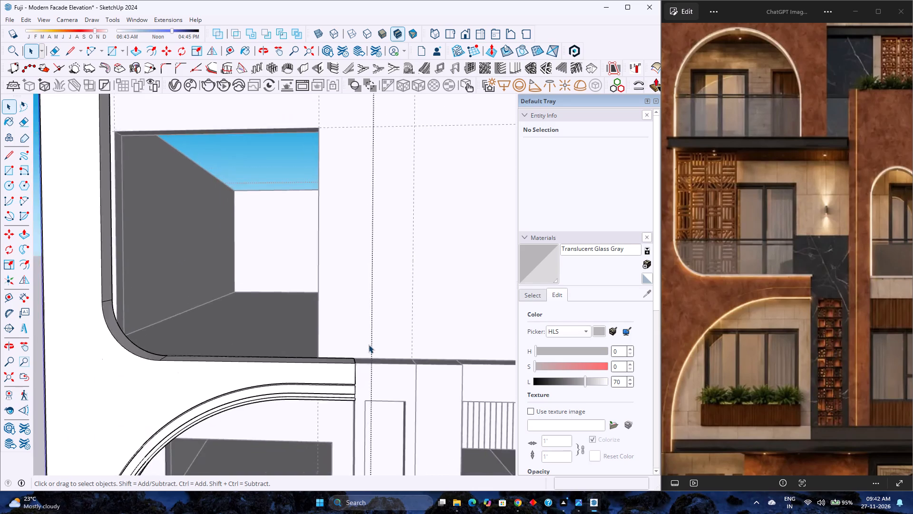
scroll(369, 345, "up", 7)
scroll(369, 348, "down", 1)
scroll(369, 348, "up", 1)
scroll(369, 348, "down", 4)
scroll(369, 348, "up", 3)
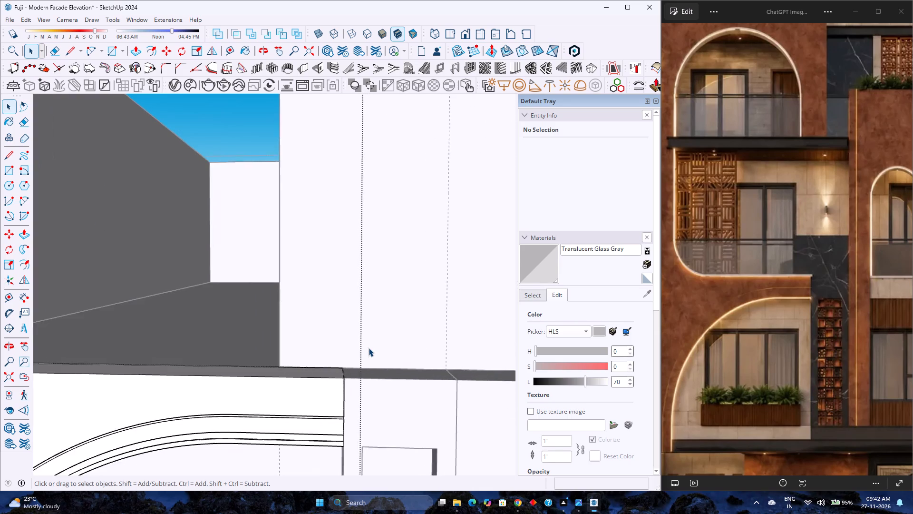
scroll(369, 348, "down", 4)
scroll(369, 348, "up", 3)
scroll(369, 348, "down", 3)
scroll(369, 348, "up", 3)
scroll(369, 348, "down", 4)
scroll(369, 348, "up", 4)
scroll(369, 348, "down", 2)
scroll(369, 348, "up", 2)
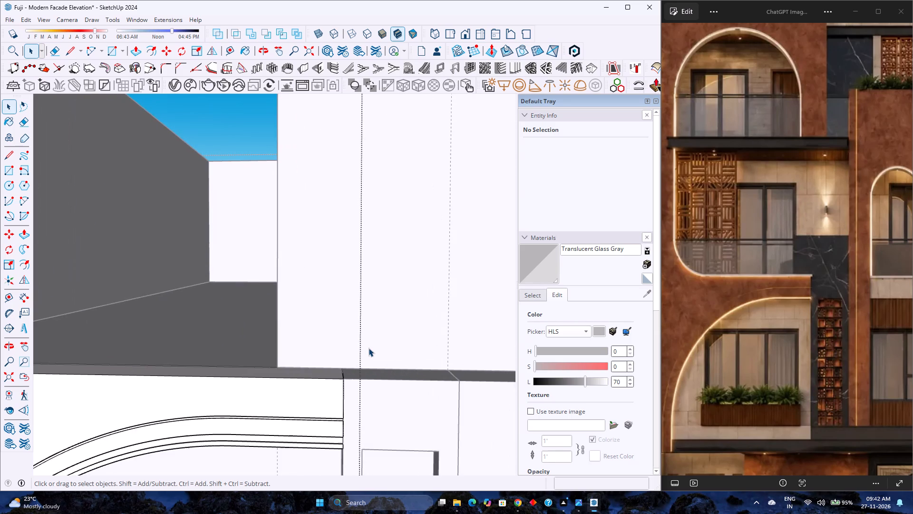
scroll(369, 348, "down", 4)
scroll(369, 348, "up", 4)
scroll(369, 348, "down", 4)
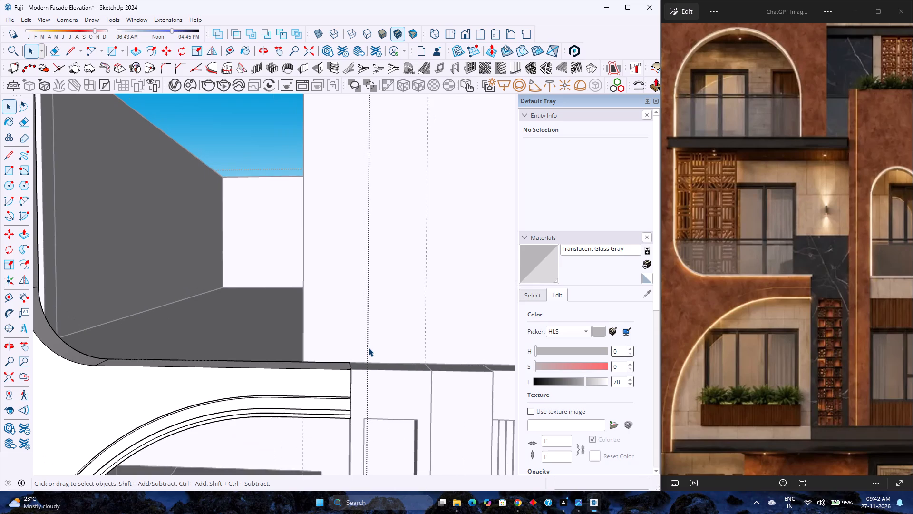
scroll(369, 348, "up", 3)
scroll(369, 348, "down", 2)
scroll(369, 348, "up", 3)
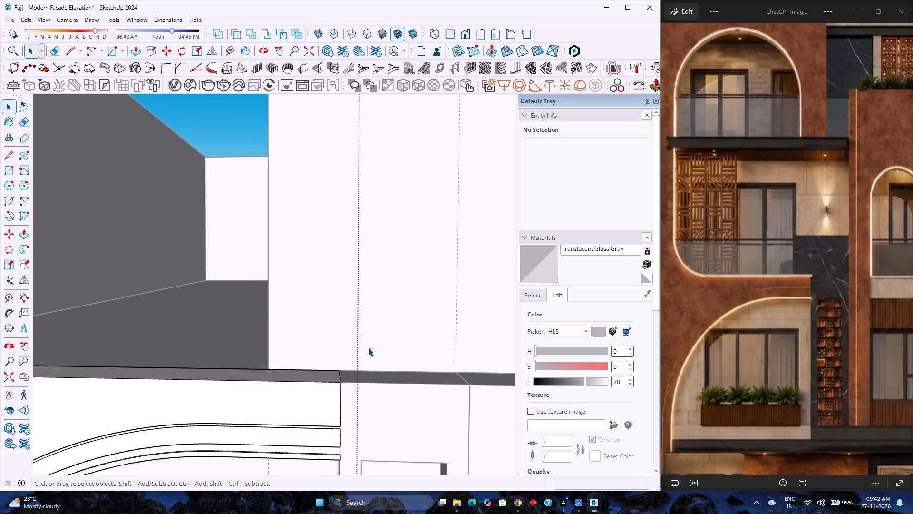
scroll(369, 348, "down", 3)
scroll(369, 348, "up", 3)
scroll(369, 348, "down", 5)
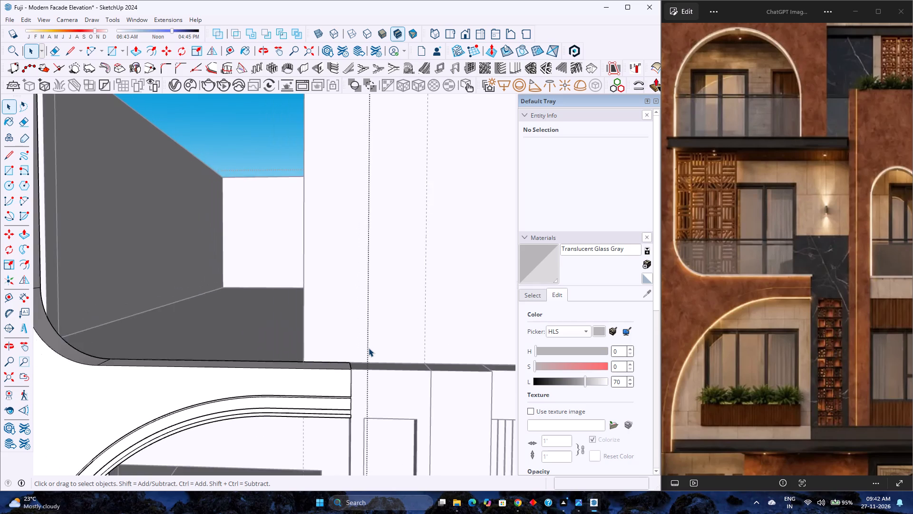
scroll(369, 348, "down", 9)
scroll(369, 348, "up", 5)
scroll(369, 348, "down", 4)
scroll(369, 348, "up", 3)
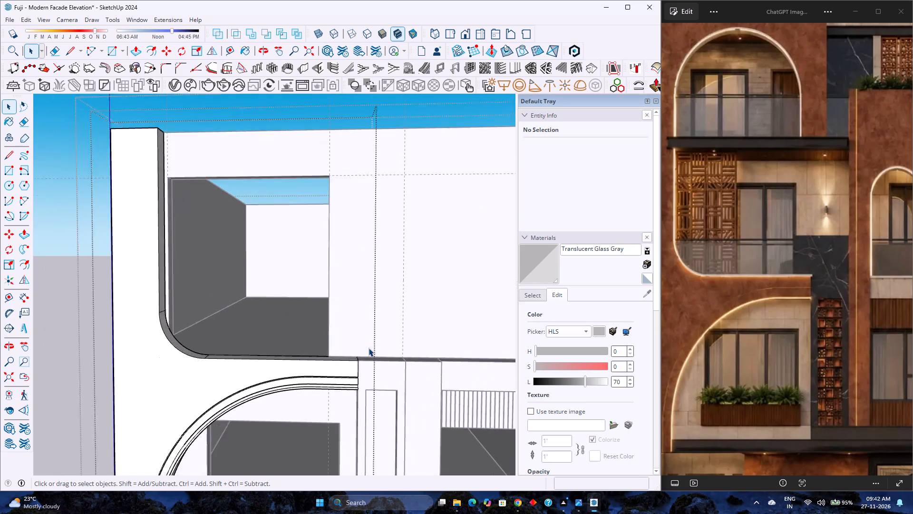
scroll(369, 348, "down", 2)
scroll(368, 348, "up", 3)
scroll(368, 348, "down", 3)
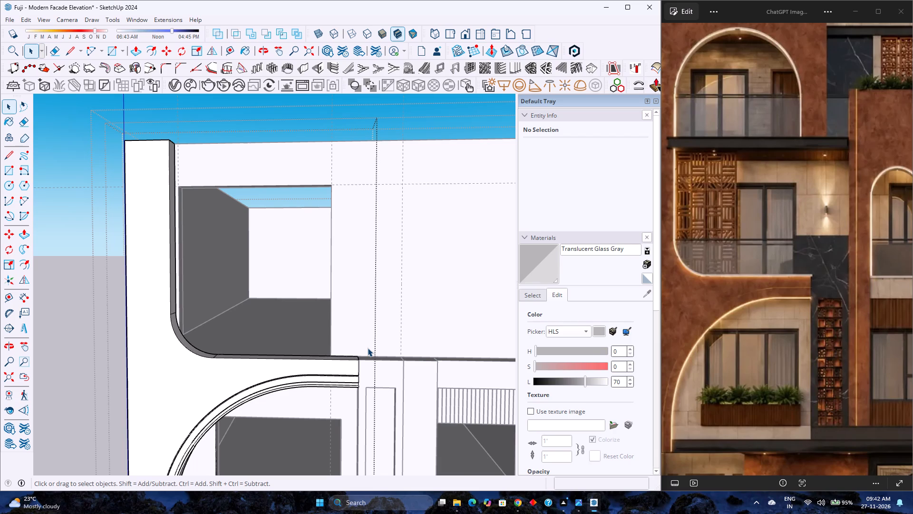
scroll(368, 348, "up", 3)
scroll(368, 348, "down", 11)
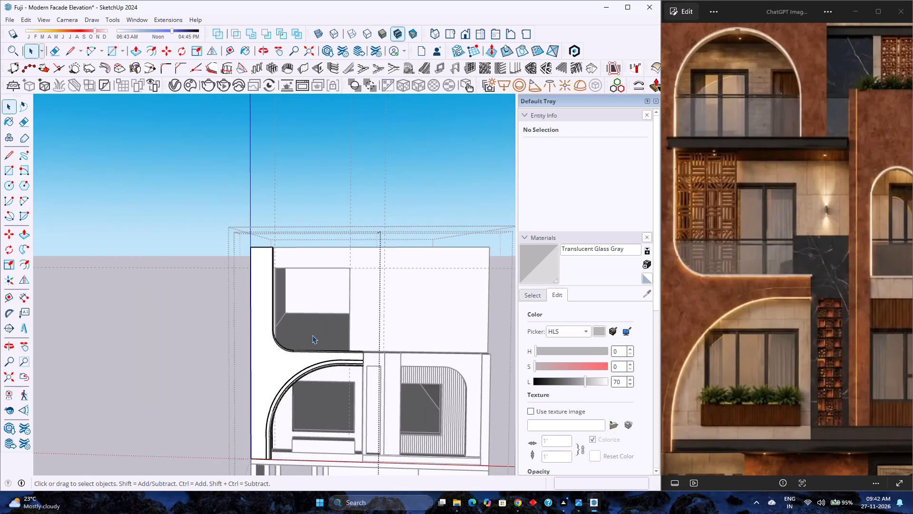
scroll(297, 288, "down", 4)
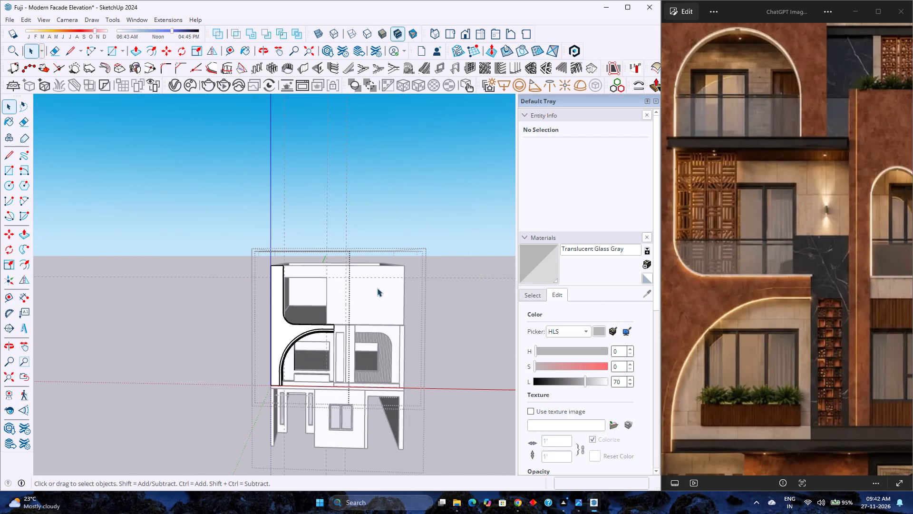
Exit the arch panel group and place a horizontal guide 2'10" above the ledge at the base of the second-floor wall.
scroll(325, 325, "up", 11)
middle_click_drag(351, 334, 348, 356)
middle_click_drag(345, 360, 305, 407)
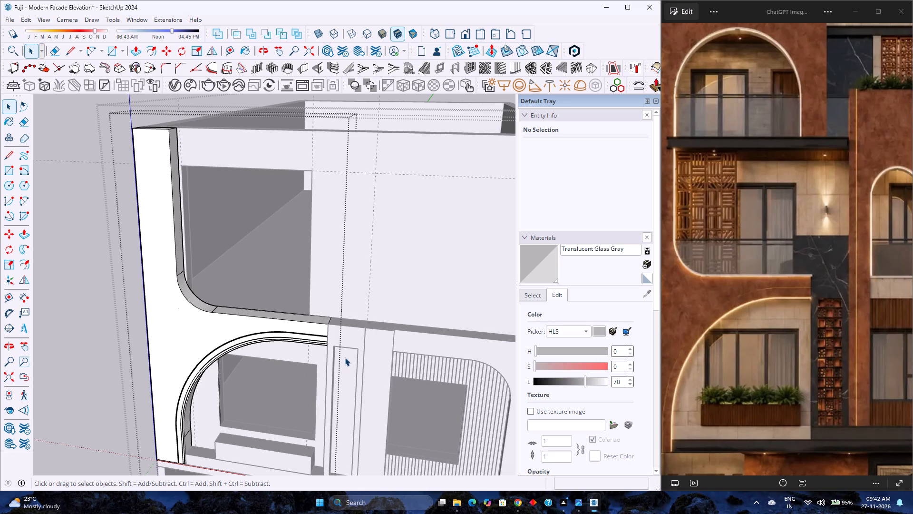
key("Escape")
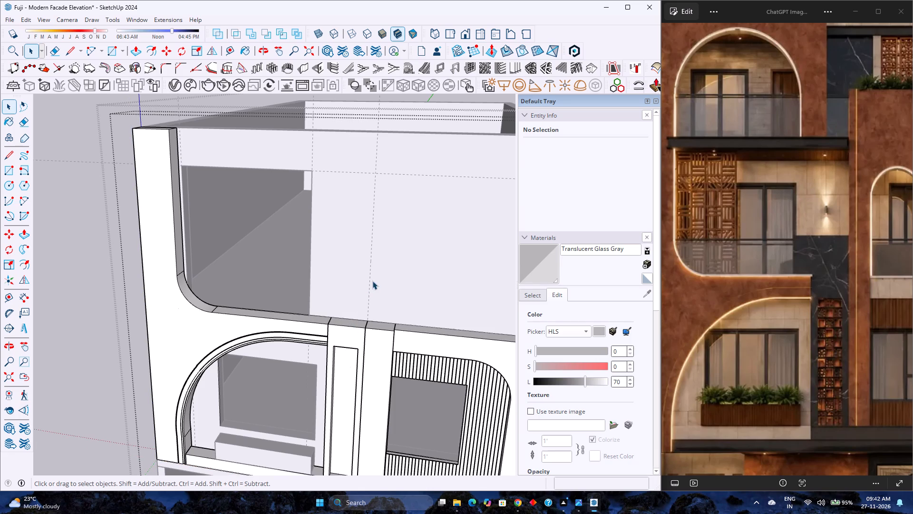
left_click(230, 48)
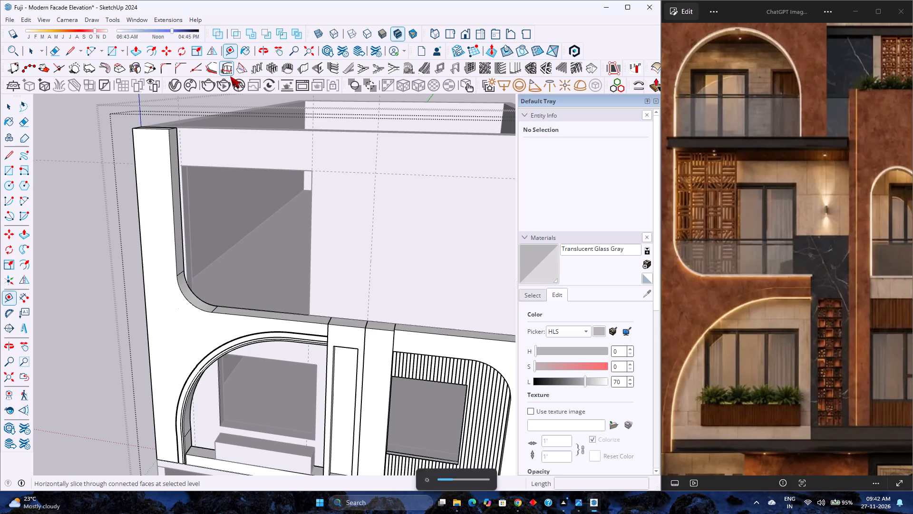
scroll(355, 322, "up", 2)
left_click(355, 319)
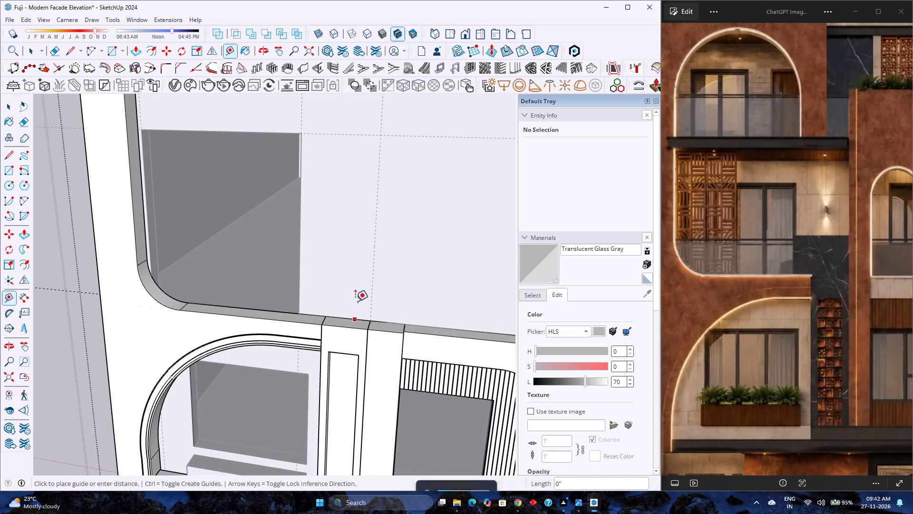
type("3'")
key("Return")
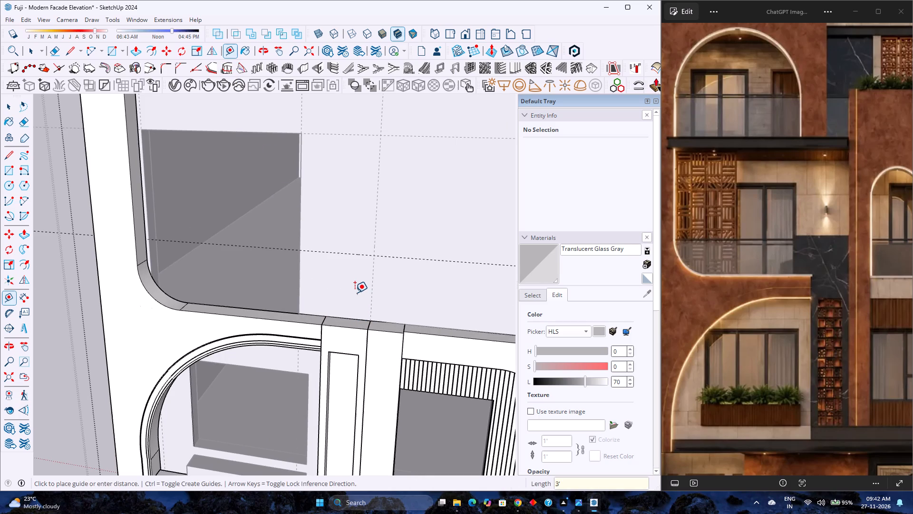
key("2")
type("'10")
key("Return")
Examine the horizontal guide across the second-floor opening and the ledge beneath it.
scroll(356, 309, "down", 4)
scroll(352, 326, "up", 2)
middle_click_drag(352, 326, 352, 326)
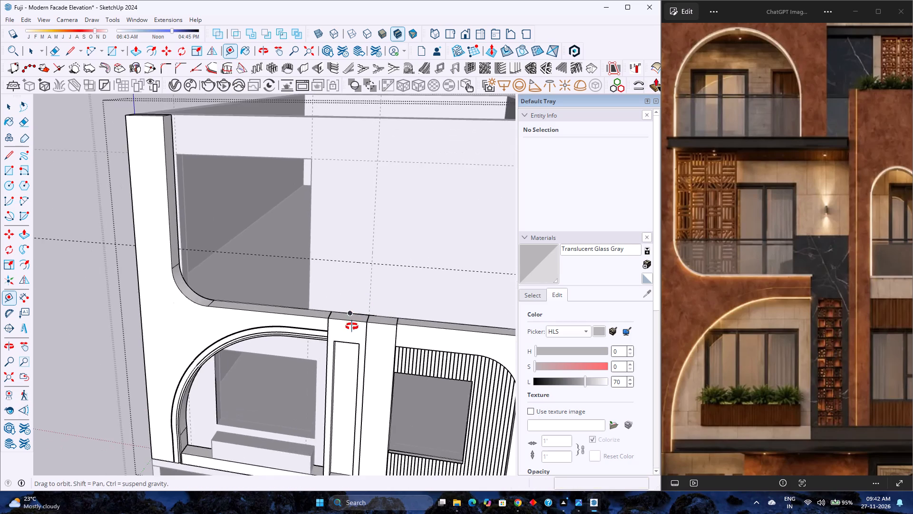
middle_click_drag(352, 326, 349, 273)
scroll(349, 273, "down", 2)
scroll(353, 247, "up", 4)
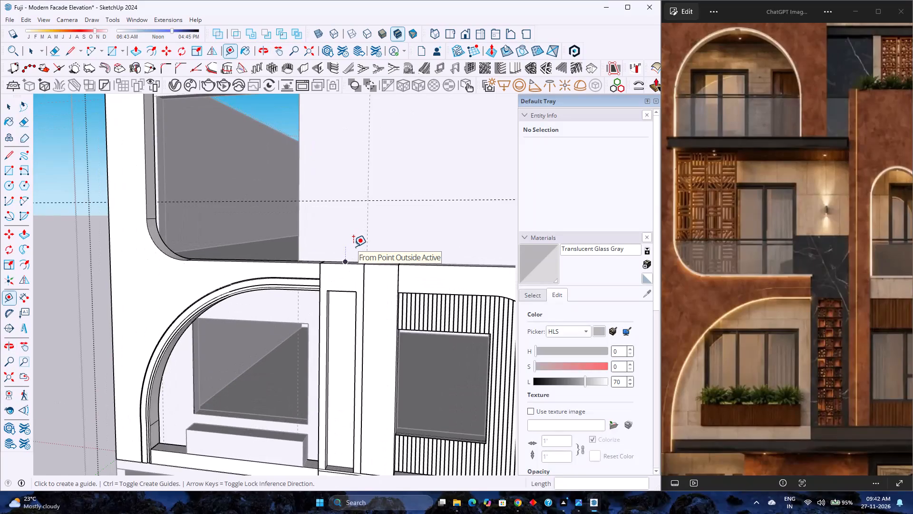
scroll(353, 249, "up", 3)
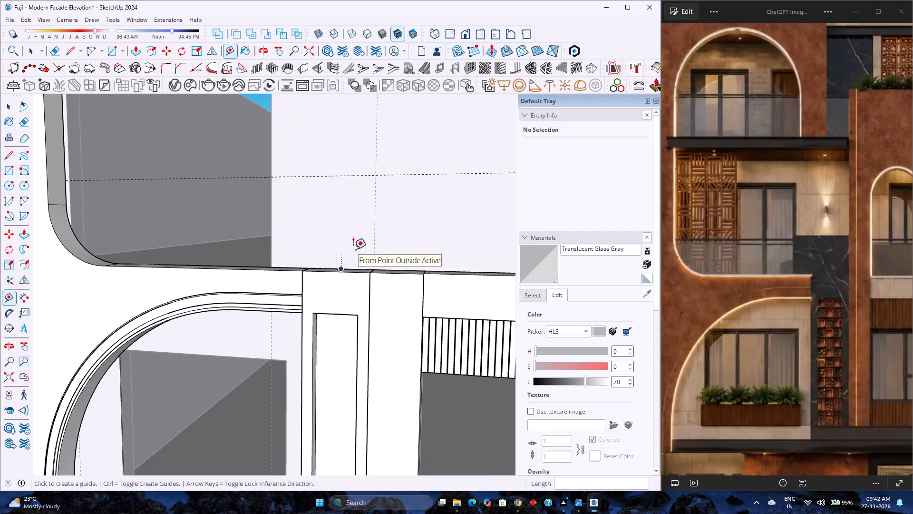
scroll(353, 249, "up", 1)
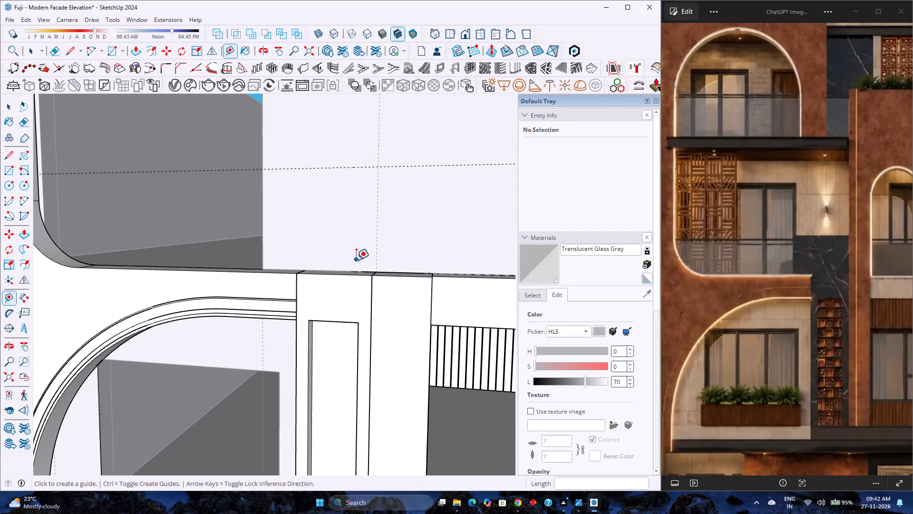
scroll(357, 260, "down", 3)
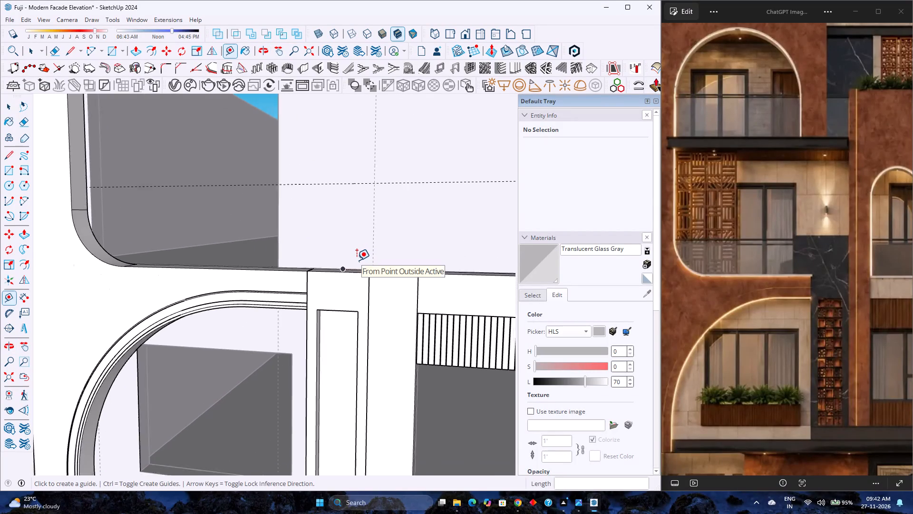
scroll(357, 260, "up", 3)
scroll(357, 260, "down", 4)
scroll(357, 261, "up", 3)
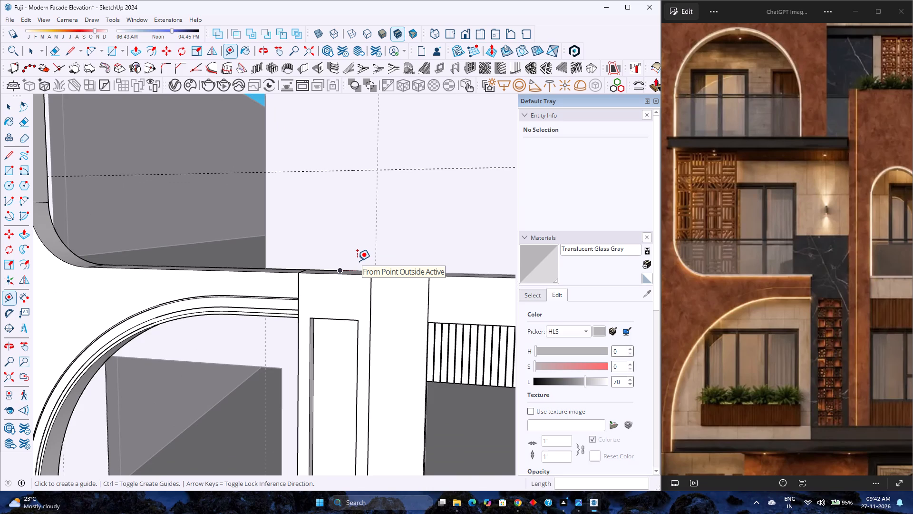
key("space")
Push/Pull the top of the column between the arch panel and the ribbed window panel up 2'10" to the horizontal guide, then exit its group.
scroll(357, 267, "down", 7)
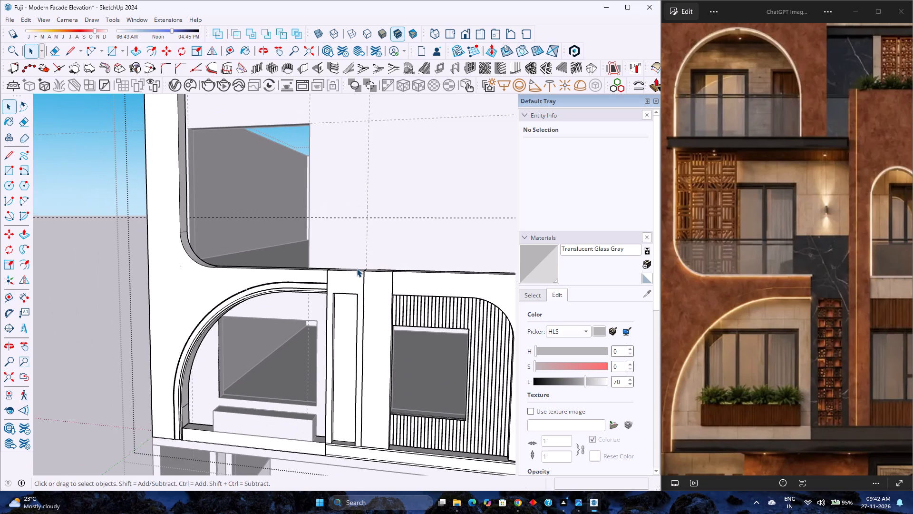
middle_click_drag(359, 264, 372, 351)
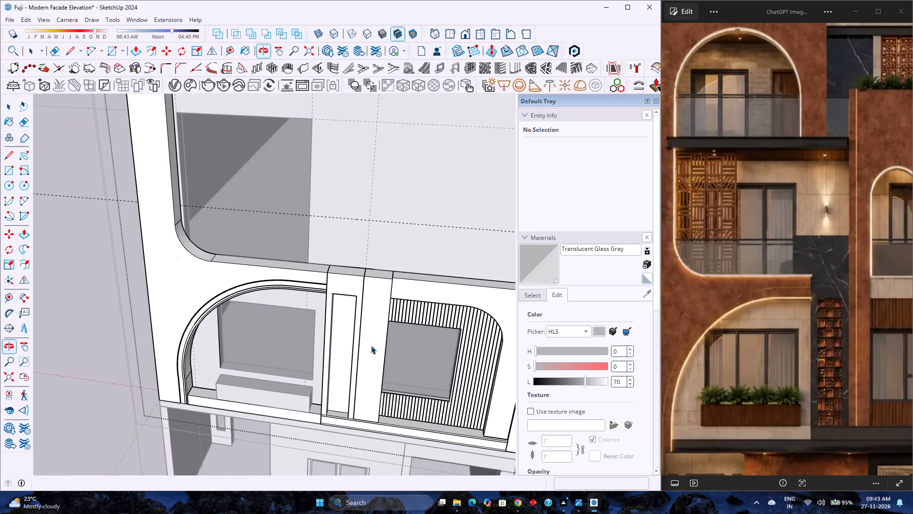
double_click(351, 271)
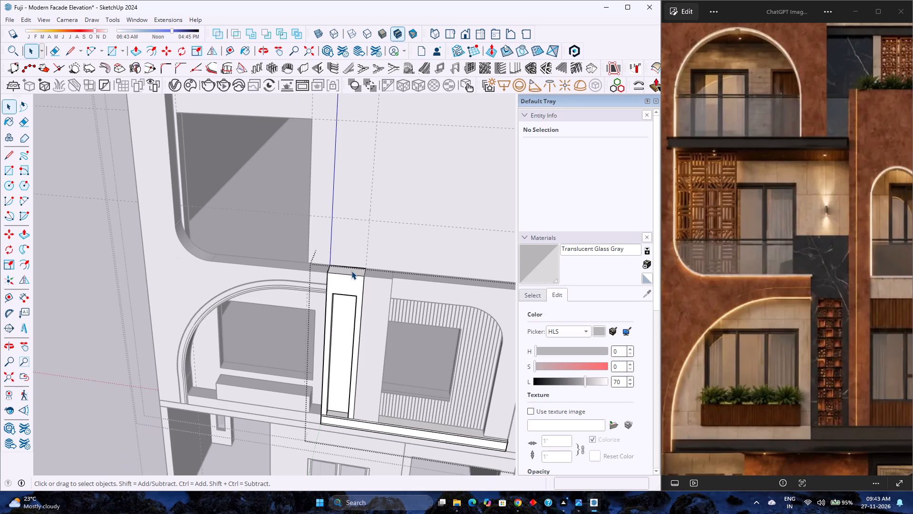
scroll(351, 271, "up", 4)
key("p")
left_click(351, 274)
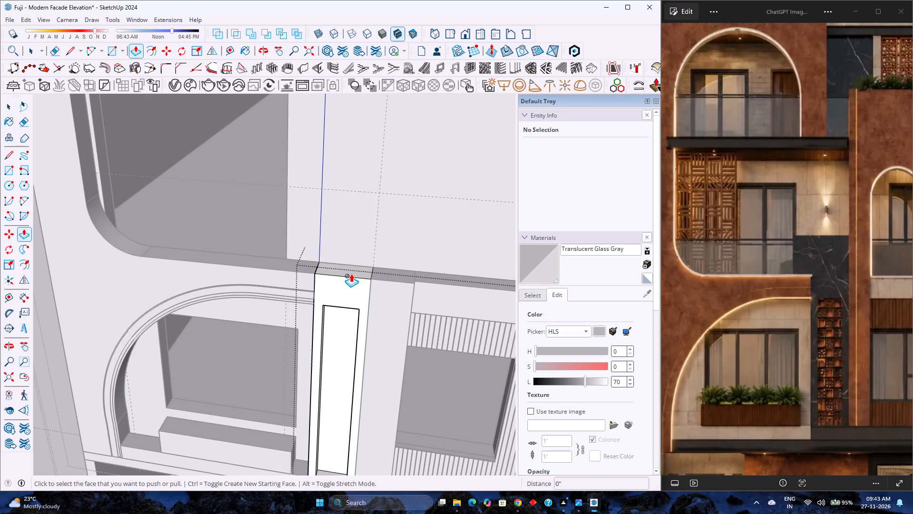
key("space")
double_click(351, 274)
left_click(351, 271)
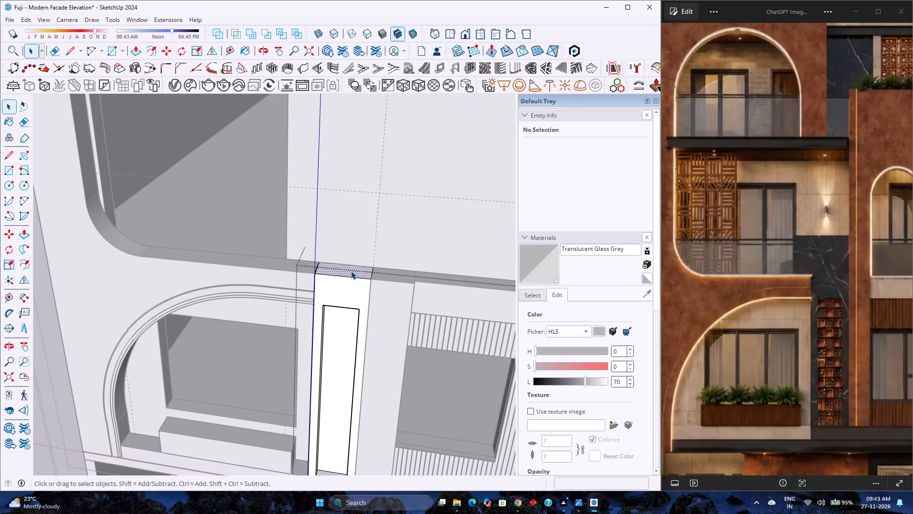
key("p")
left_click(351, 271)
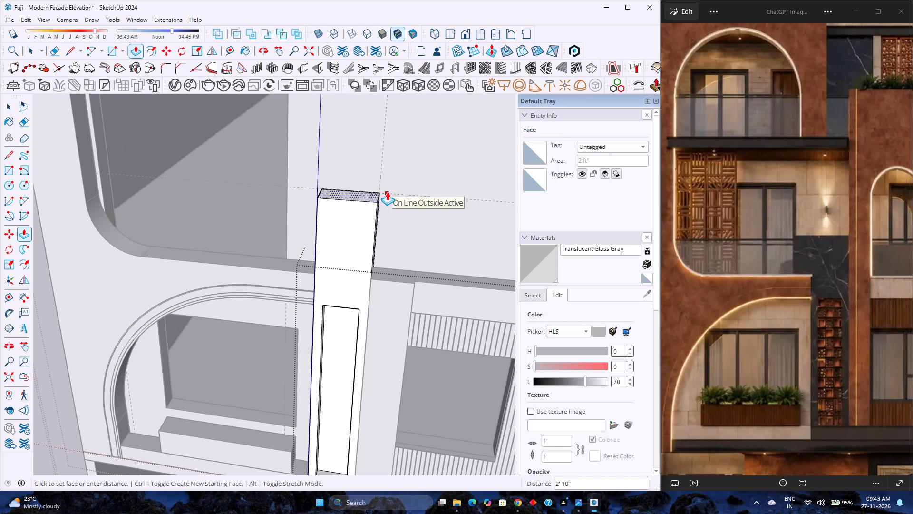
left_click(387, 192)
scroll(330, 234, "down", 5)
key("space")
scroll(330, 237, "down", 5)
key("Escape")
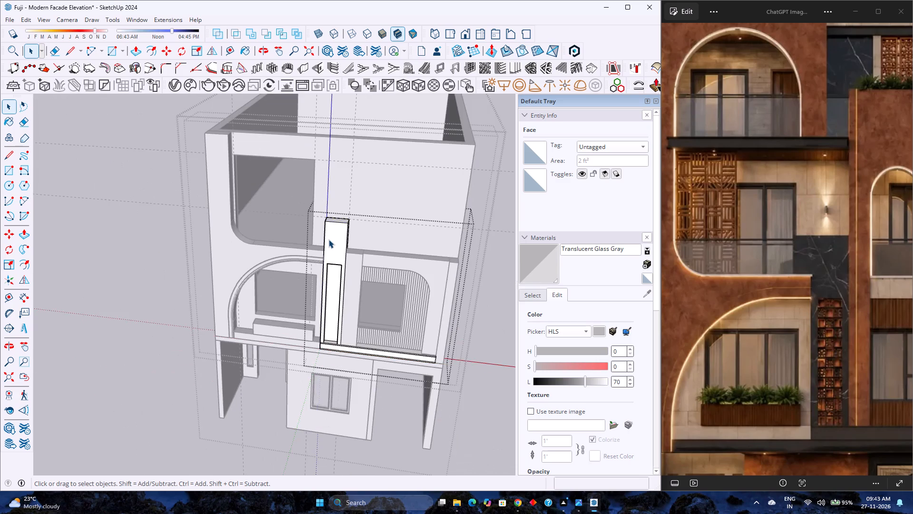
scroll(329, 240, "down", 4)
key("Escape")
scroll(328, 242, "down", 3)
key("Escape")
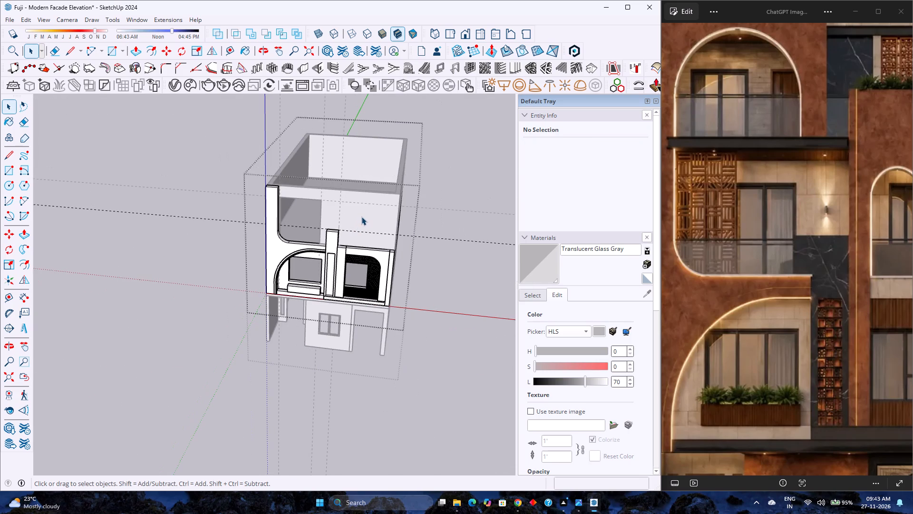
Open the second-floor walls group and Push/Pull the front wall's inner face 6' into the room.
left_click(361, 217)
key("Escape")
double_click(361, 217)
scroll(361, 217, "up", 5)
middle_click_drag(361, 217, 254, 281)
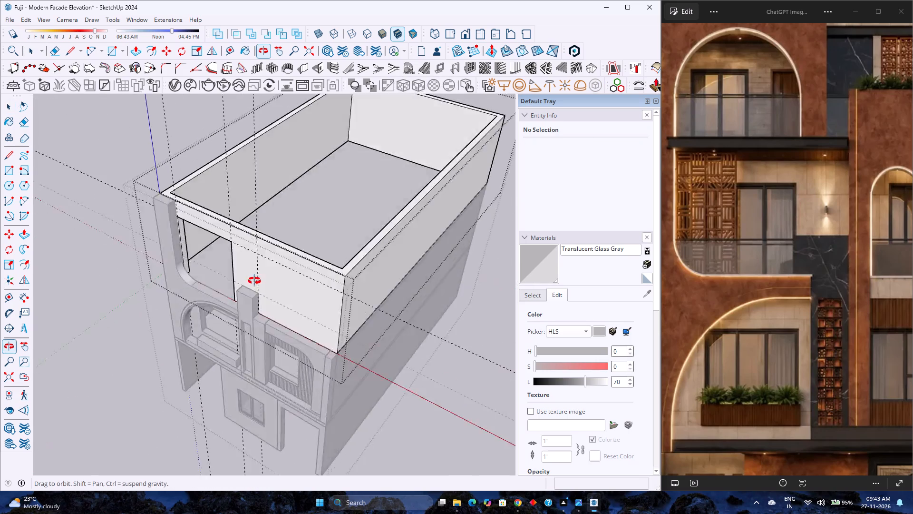
middle_click_drag(254, 281, 178, 317)
scroll(211, 257, "up", 3)
middle_click_drag(216, 255, 308, 256, "shift")
middle_click(306, 257)
middle_click_drag(305, 257, 277, 257)
middle_click_drag(275, 257, 187, 255)
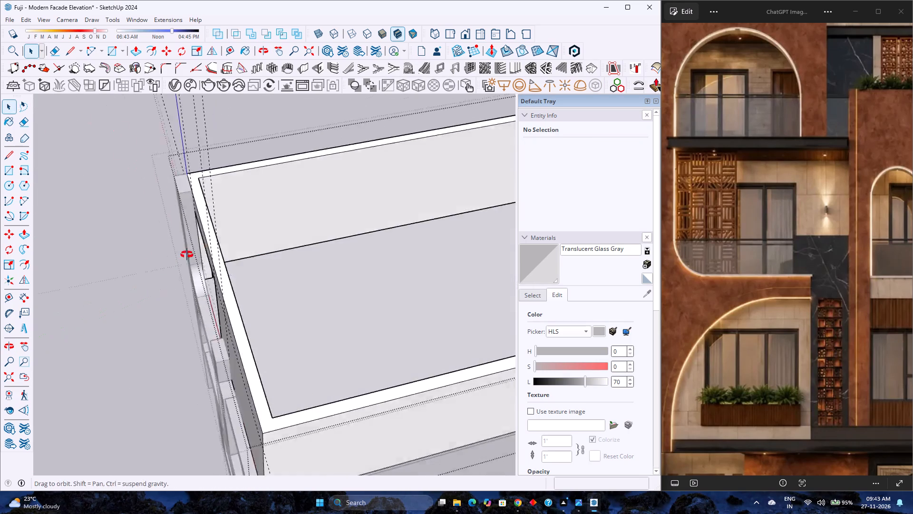
middle_click_drag(187, 255, 147, 254)
scroll(229, 311, "up", 2)
middle_click_drag(227, 311, 160, 313)
scroll(160, 312, "up", 1)
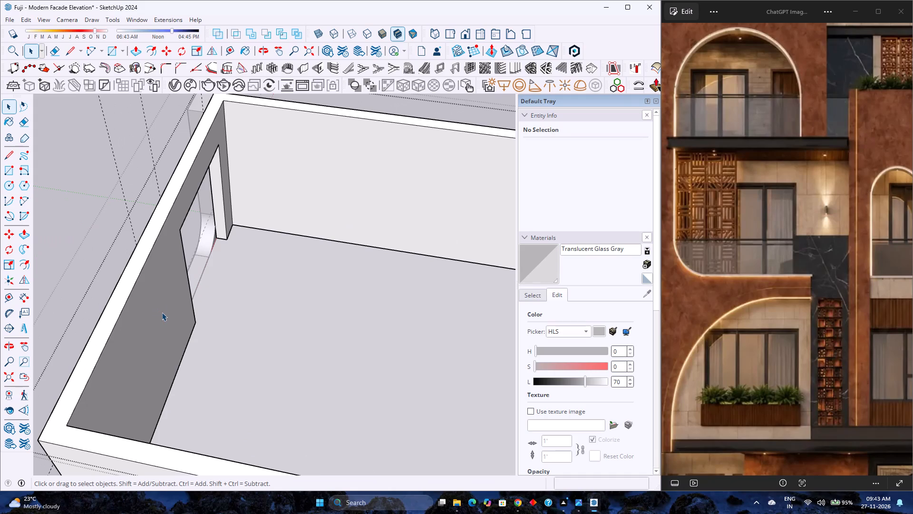
key("p")
left_click(166, 346)
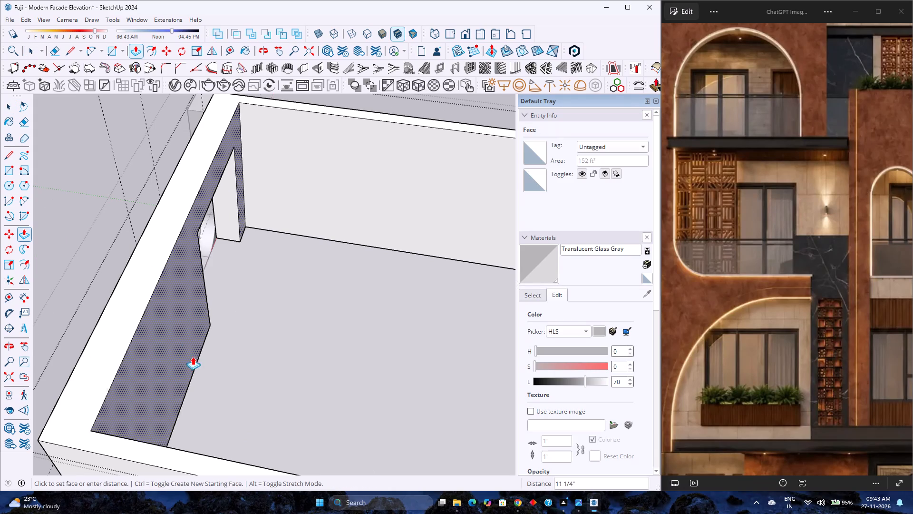
key("6")
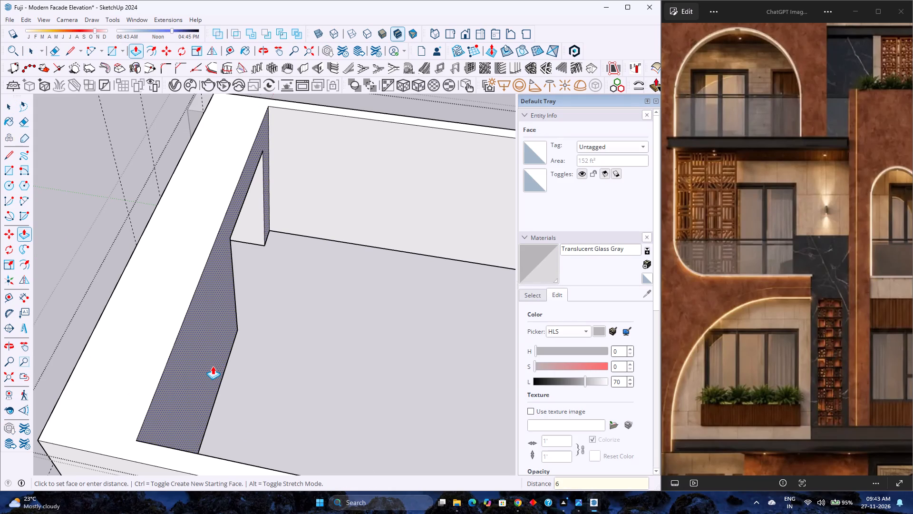
key("apostrophe")
key("Return")
Compare with the reference image and Push/Pull the second-floor front wall's outer face back 6' to form the balcony setback.
scroll(205, 359, "down", 8)
middle_click_drag(186, 356, 428, 327)
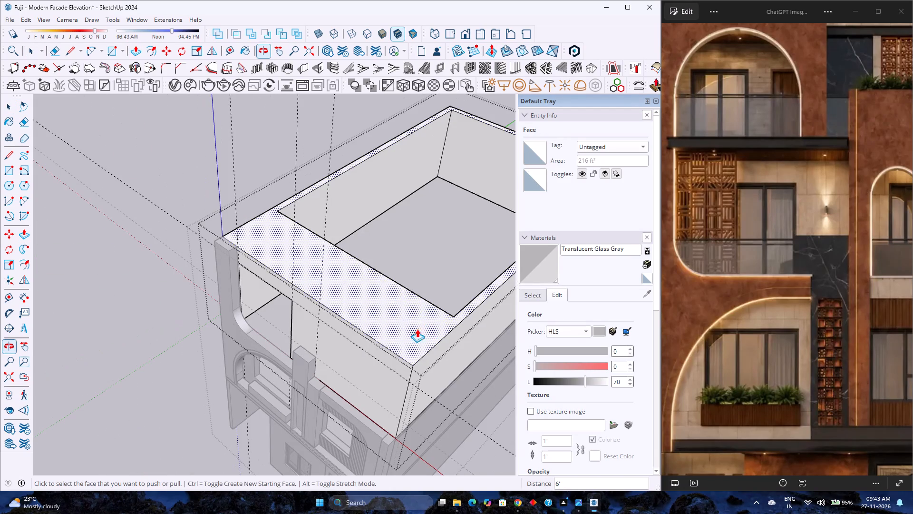
scroll(704, 316, "down", 6)
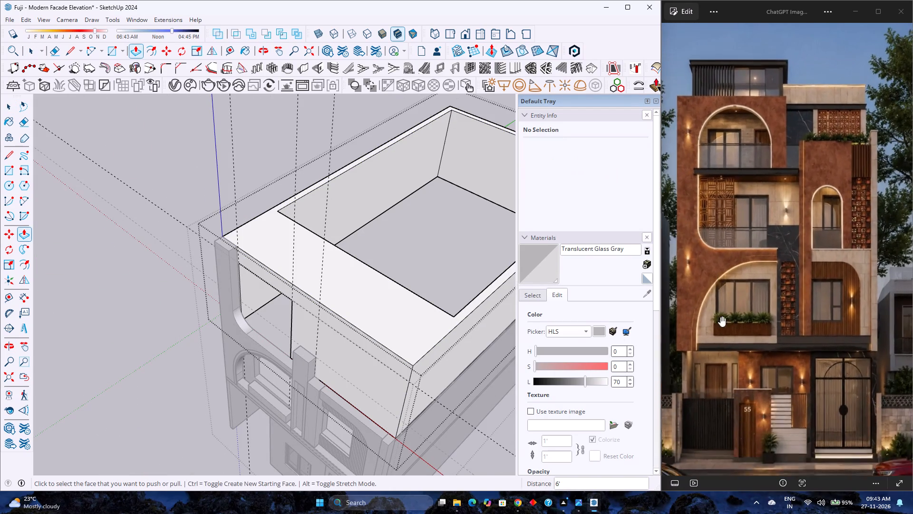
scroll(837, 273, "up", 3)
scroll(745, 289, "down", 3)
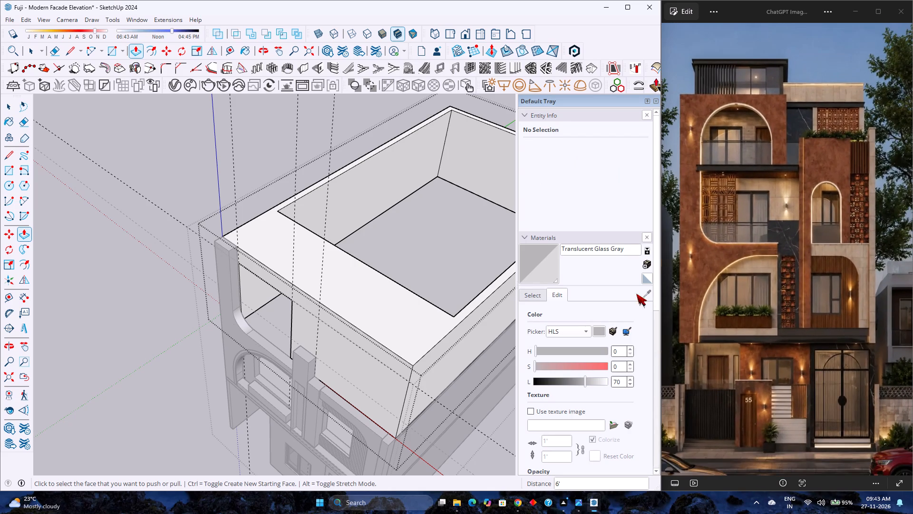
left_click(380, 360)
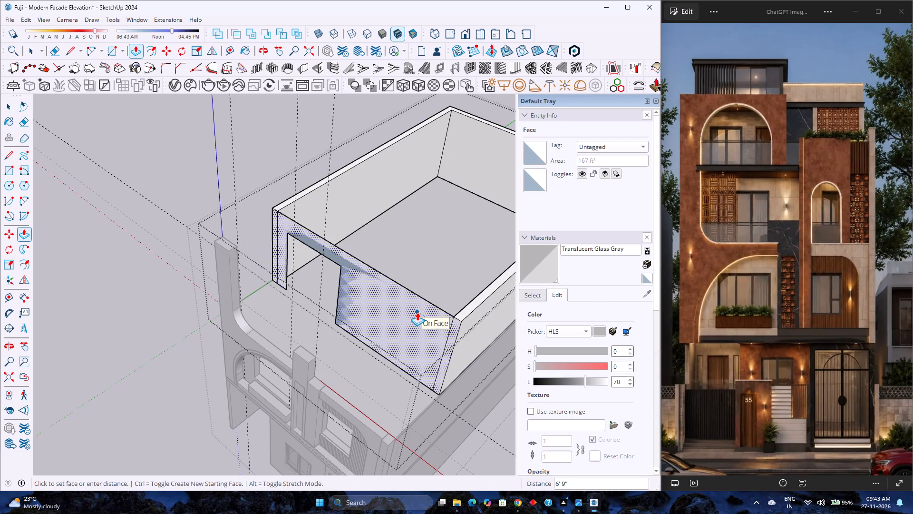
key("6")
key("Return")
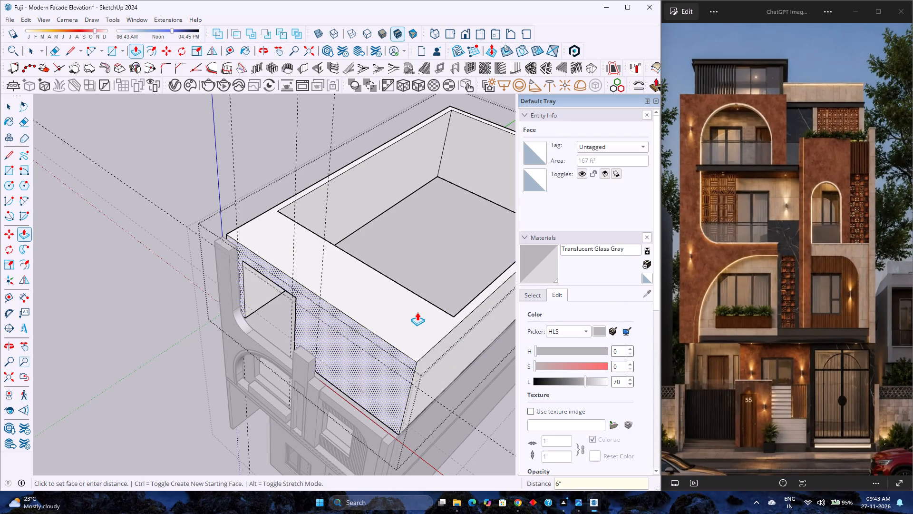
type("6'")
key("Return")
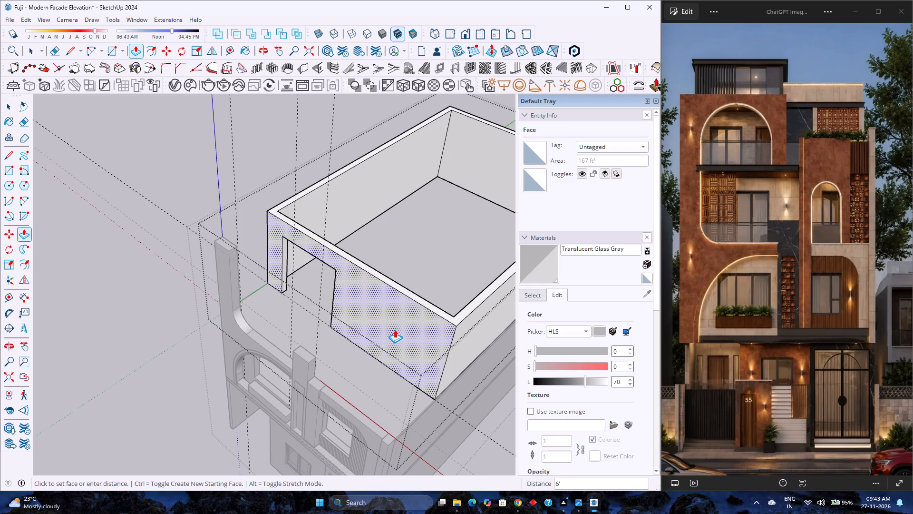
Push/Pull the outer face of the set-back second-floor front wall 1' forward toward the facade.
scroll(377, 329, "up", 3)
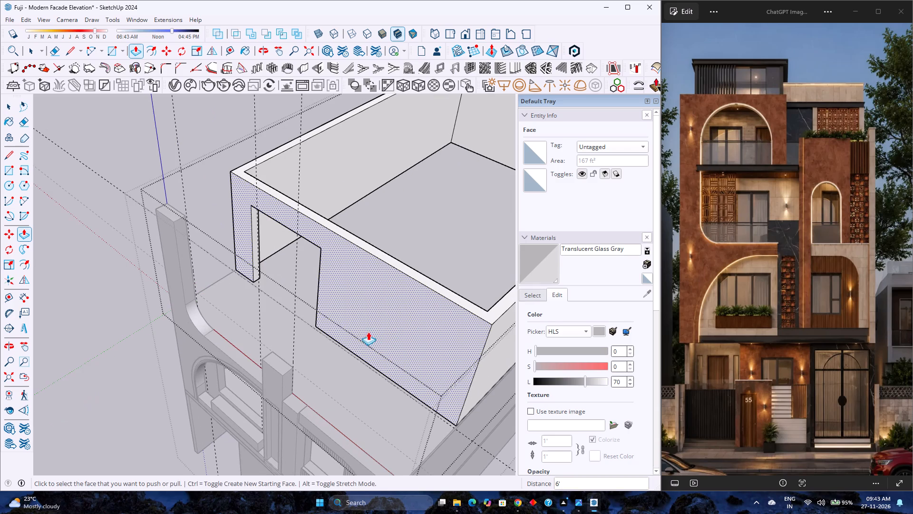
left_click(367, 331)
type("1'")
key("Return")
middle_click_drag(358, 356, 216, 380)
middle_click(215, 380)
scroll(238, 350, "down", 3)
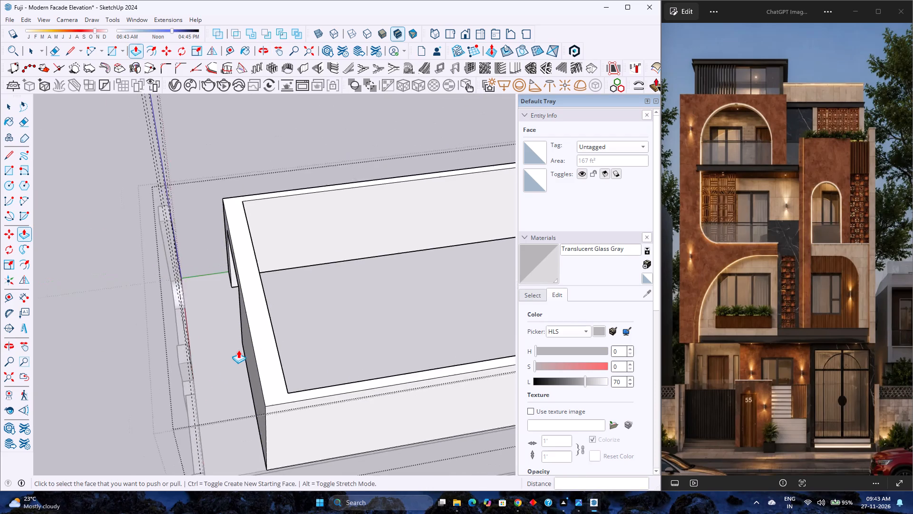
Push/Pull the inner face of the second-floor front wall 1' toward the facade, then exit the walls group.
middle_click_drag(284, 343, 141, 322)
scroll(169, 320, "up", 2)
left_click(174, 315)
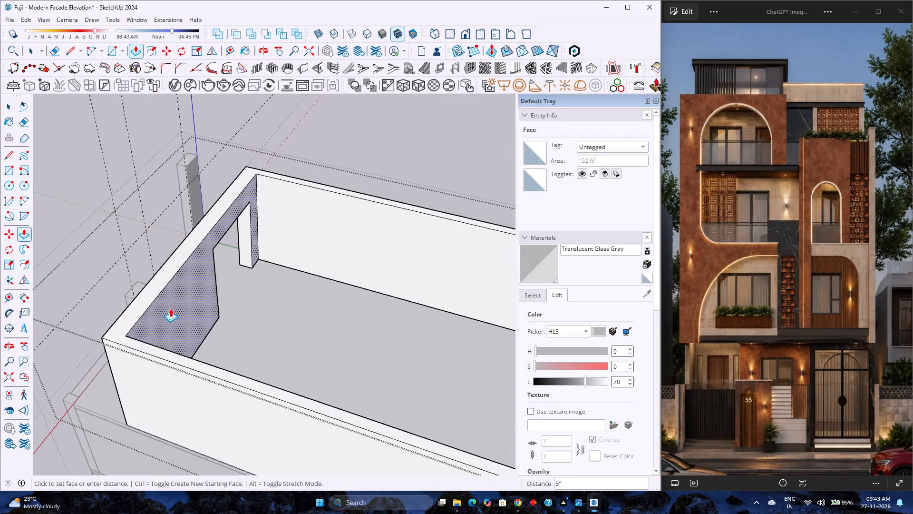
type("1'")
key("Return")
scroll(170, 308, "down", 4)
middle_click_drag(87, 336, 233, 328)
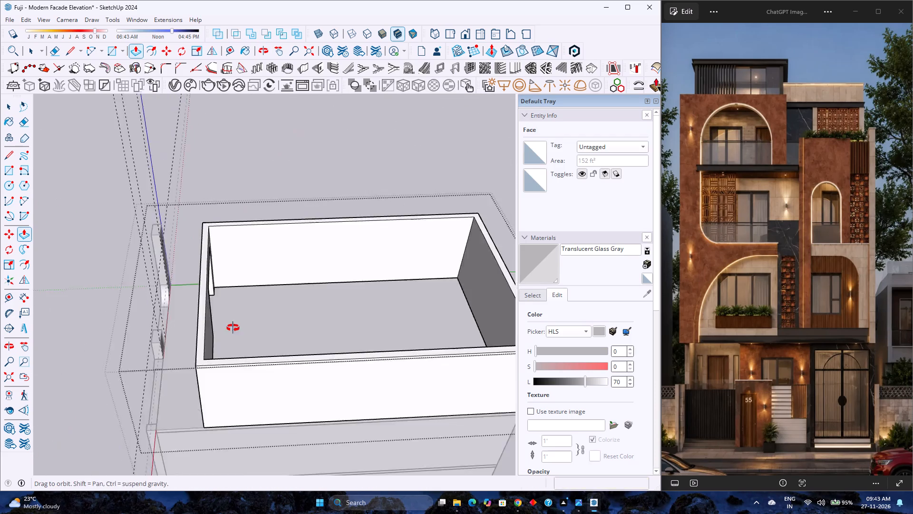
middle_click_drag(233, 328, 327, 313)
middle_click_drag(333, 312, 350, 310)
middle_click(363, 309)
scroll(375, 305, "down", 5)
scroll(375, 305, "up", 4)
scroll(375, 305, "down", 3)
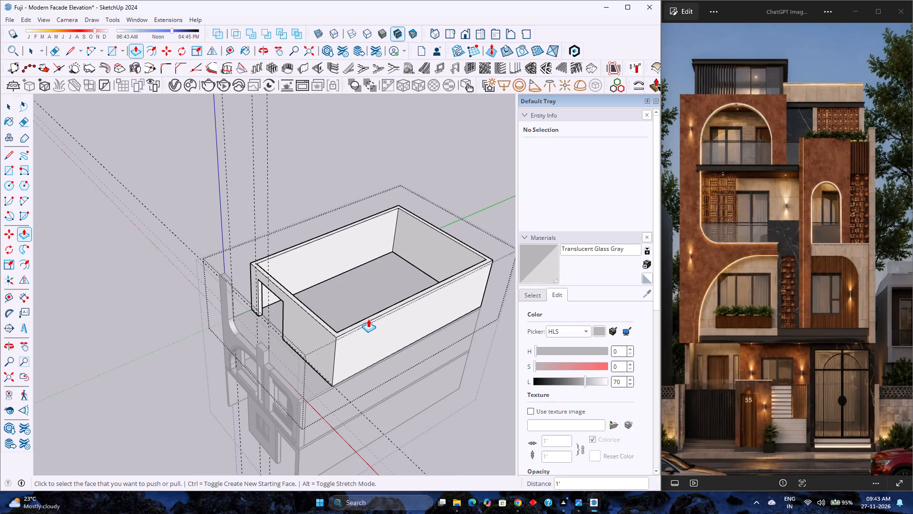
key("space")
scroll(368, 320, "down", 6)
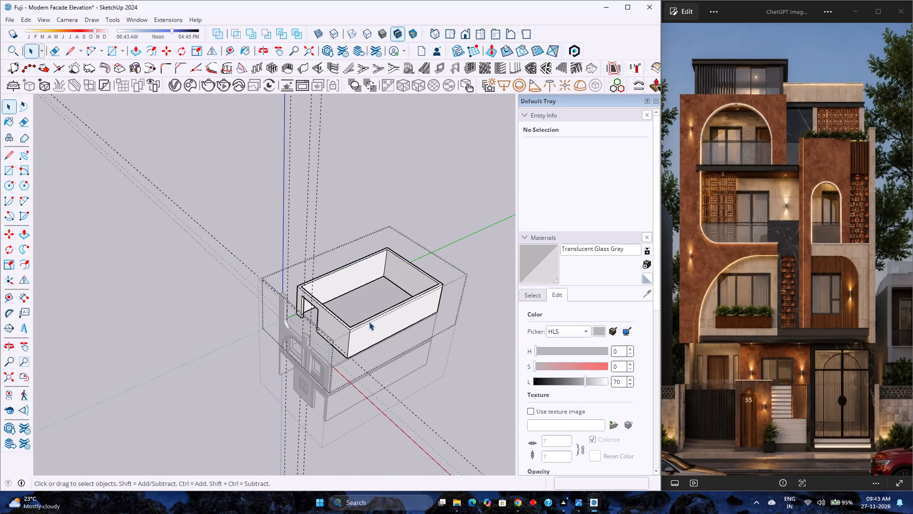
scroll(370, 322, "down", 4)
left_click(445, 326)
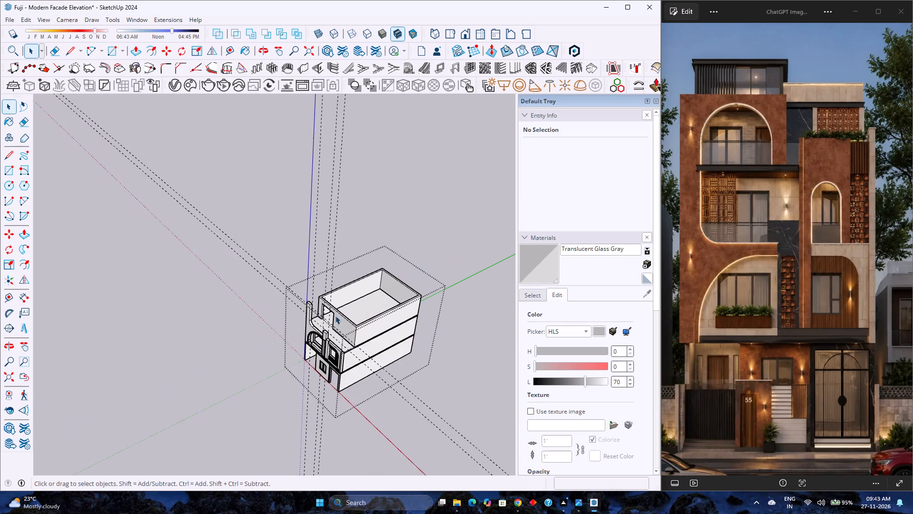
Examine the set-back second-floor wall, the balcony space and the raised column in relation to the whole facade.
scroll(330, 315, "up", 11)
middle_click_drag(373, 363, 321, 331, "shift")
middle_click(319, 331, "shift")
middle_click_drag(283, 333, 373, 316)
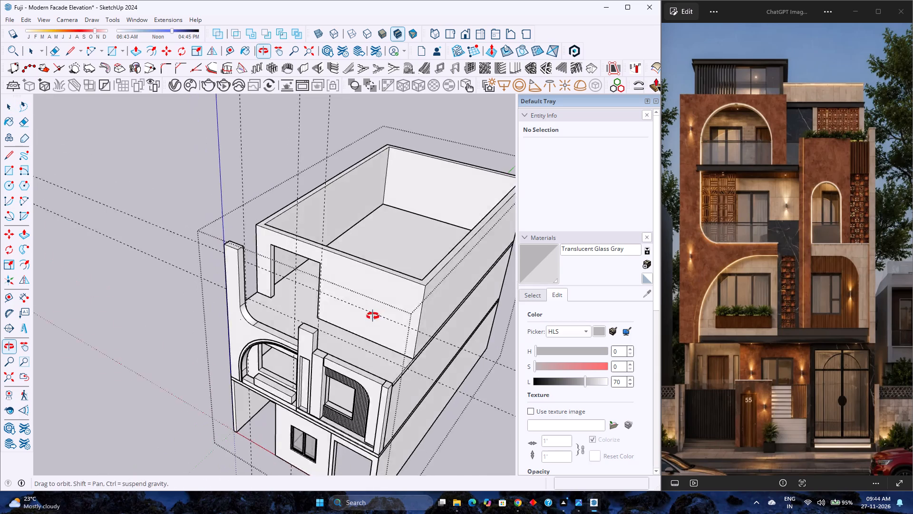
middle_click_drag(373, 316, 390, 311)
middle_click(390, 311)
scroll(387, 312, "down", 3)
middle_click_drag(379, 322, 267, 332, "shift")
middle_click(267, 332, "shift")
middle_click_drag(269, 330, 328, 303)
middle_click(328, 303)
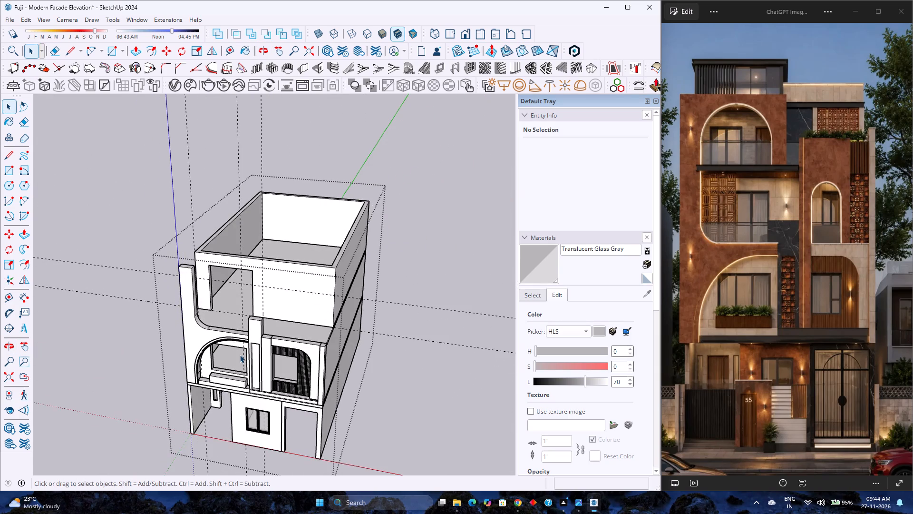
scroll(240, 355, "up", 5)
scroll(263, 324, "up", 4)
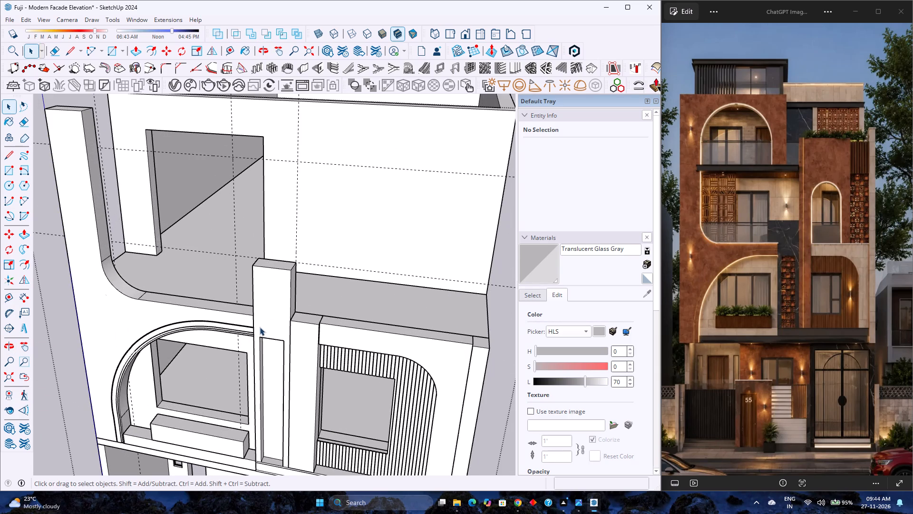
Examine the raised column and where its side meets the top of the parapet above the arch panel.
scroll(253, 331, "up", 5)
middle_click_drag(253, 332, 513, 320)
middle_click(513, 320)
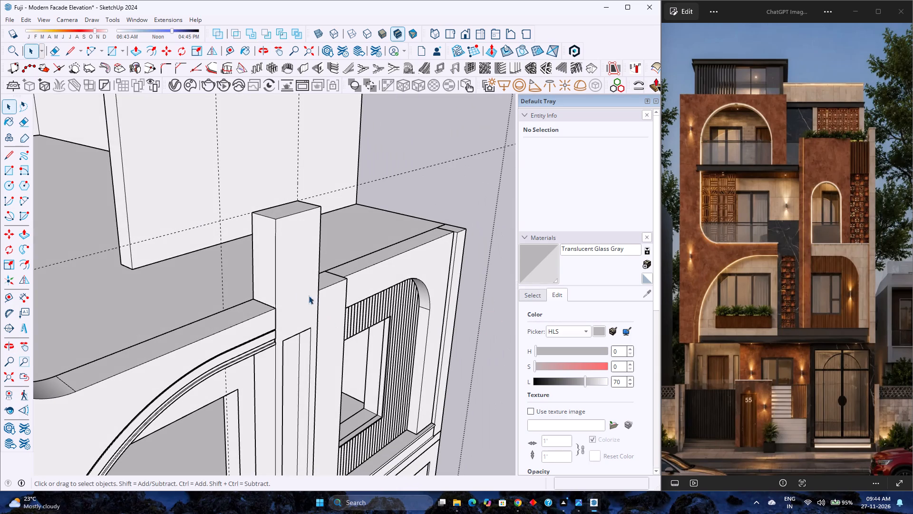
double_click(266, 282)
scroll(266, 282, "up", 7)
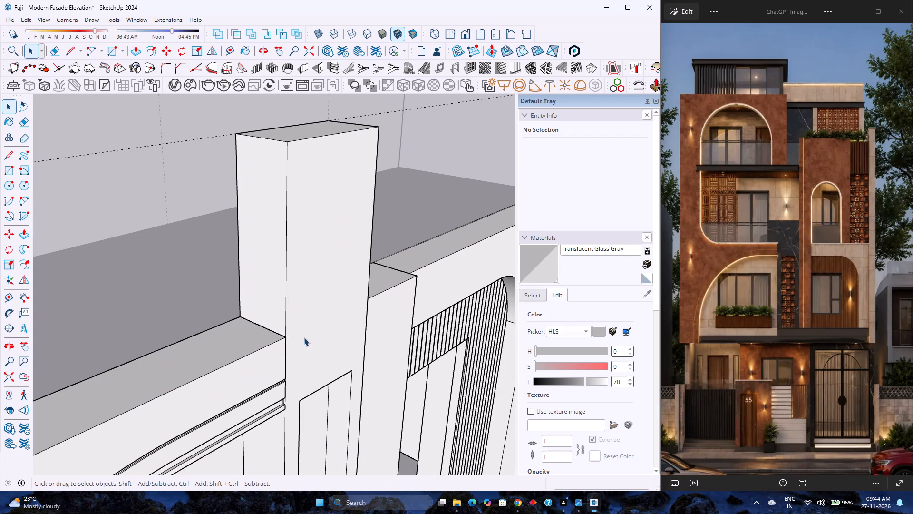
scroll(243, 341, "up", 4)
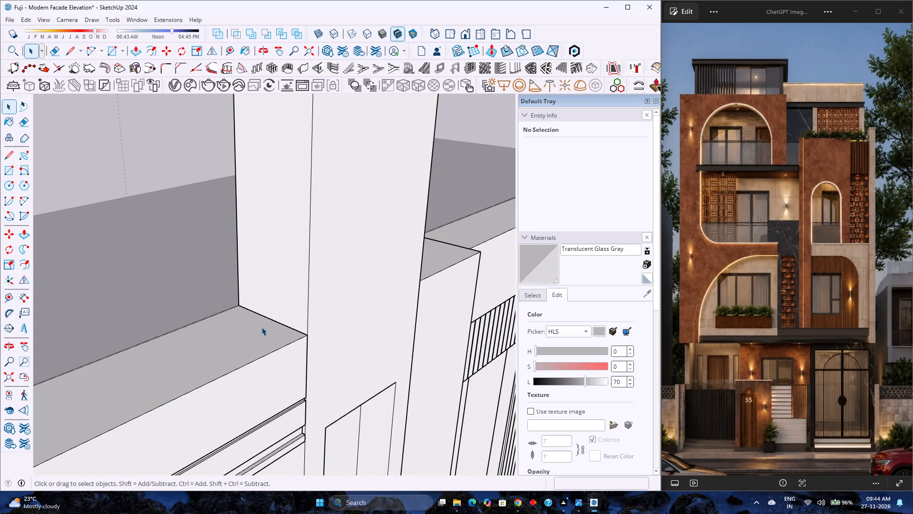
scroll(307, 316, "down", 8)
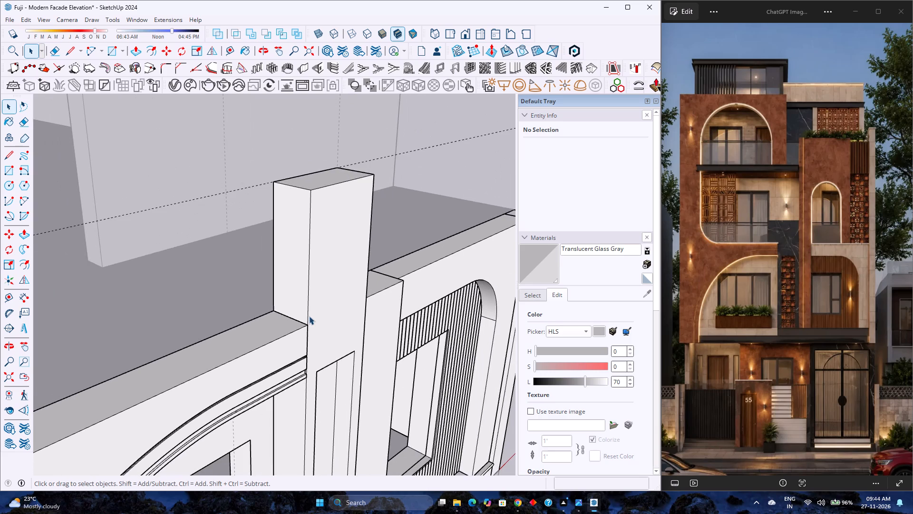
scroll(309, 316, "down", 5)
middle_click_drag(310, 335, 175, 208)
middle_click(175, 208)
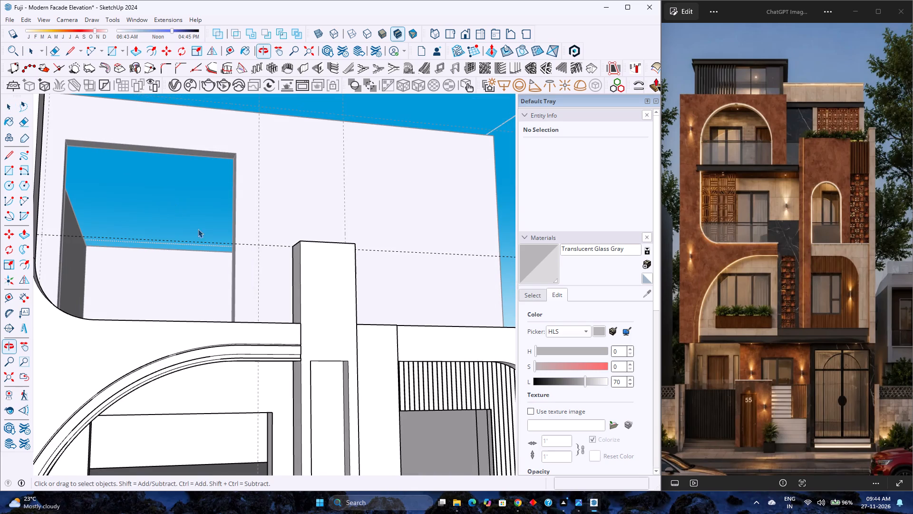
scroll(267, 335, "down", 4)
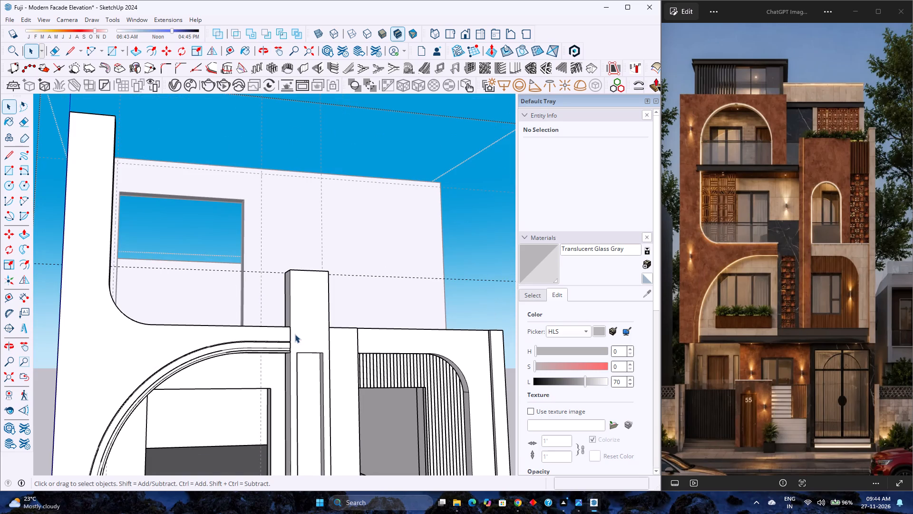
scroll(286, 312, "up", 2)
middle_click_drag(286, 312, 439, 419)
middle_click(439, 419)
scroll(306, 308, "up", 2)
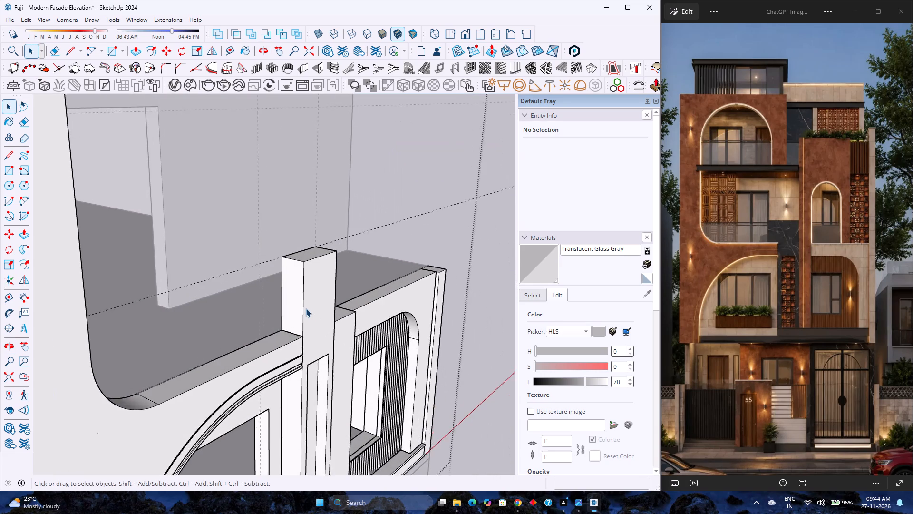
scroll(306, 308, "up", 2)
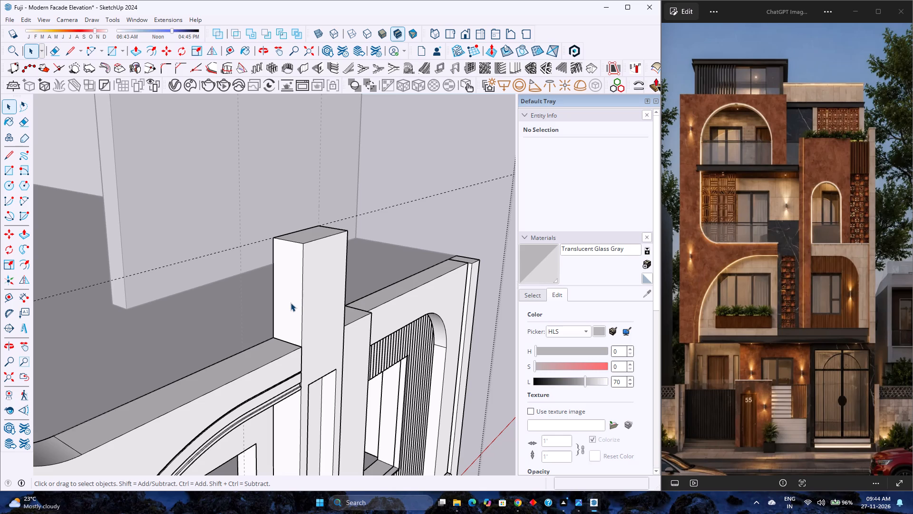
Inside the raised column's group, draw a 1' line across its arch-side face at the parapet's top level.
double_click(296, 309)
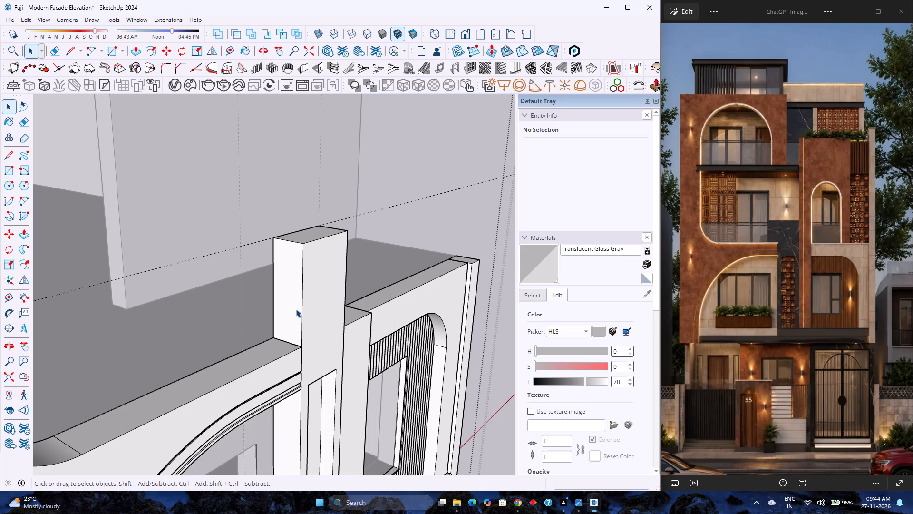
scroll(296, 309, "up", 3)
double_click(296, 309)
left_click(296, 309)
left_click(296, 309)
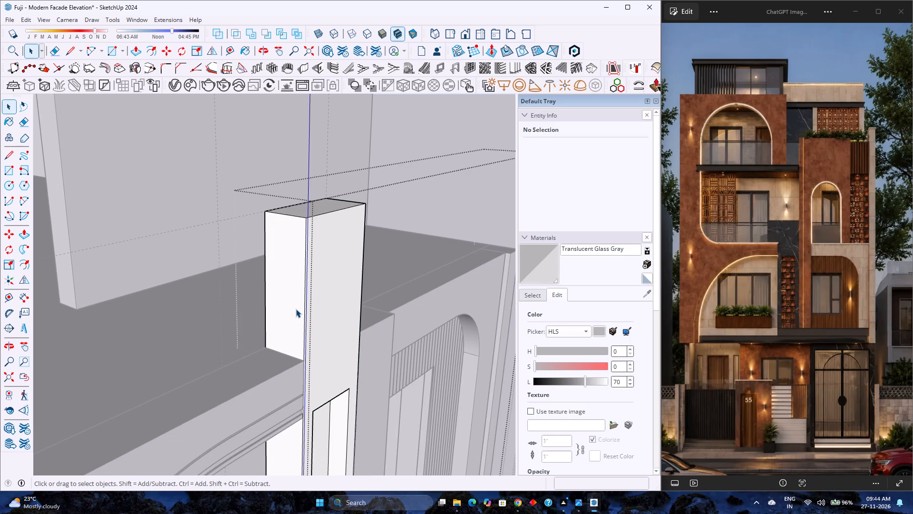
left_click(296, 309)
key("l")
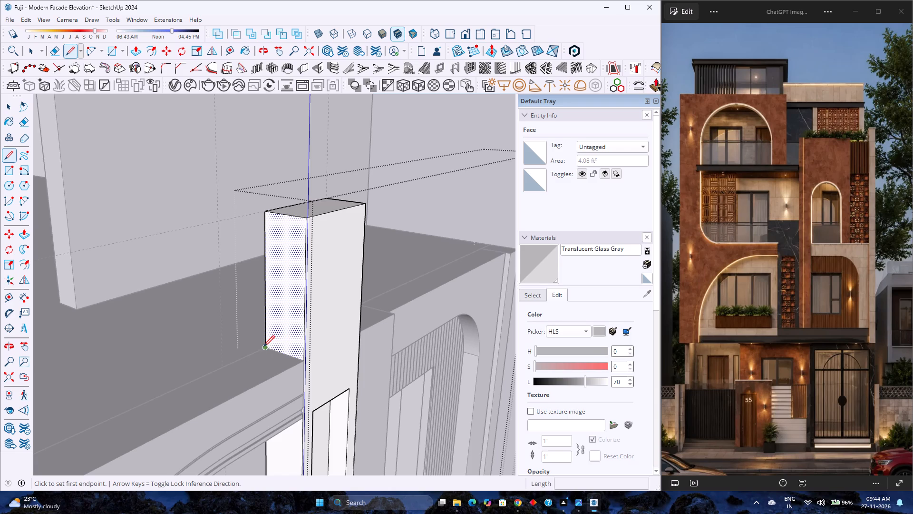
scroll(264, 354, "up", 4)
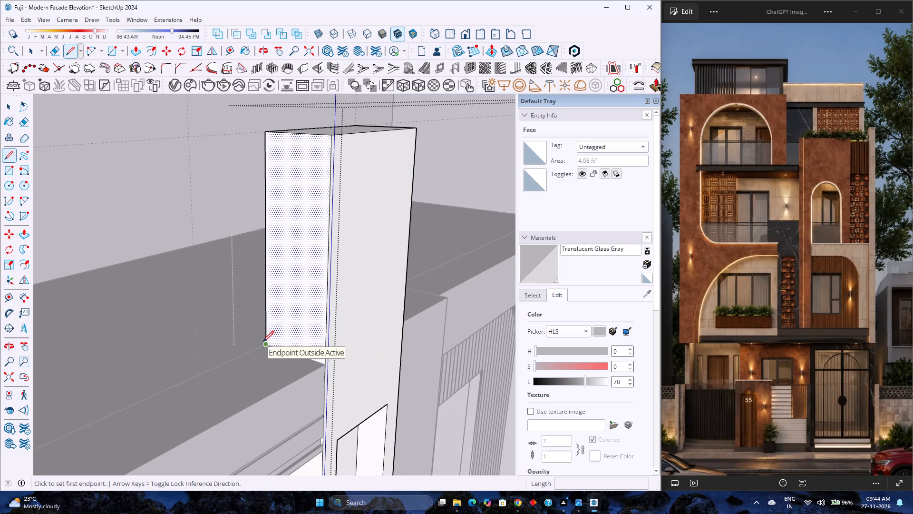
left_click(263, 342)
left_click(325, 368)
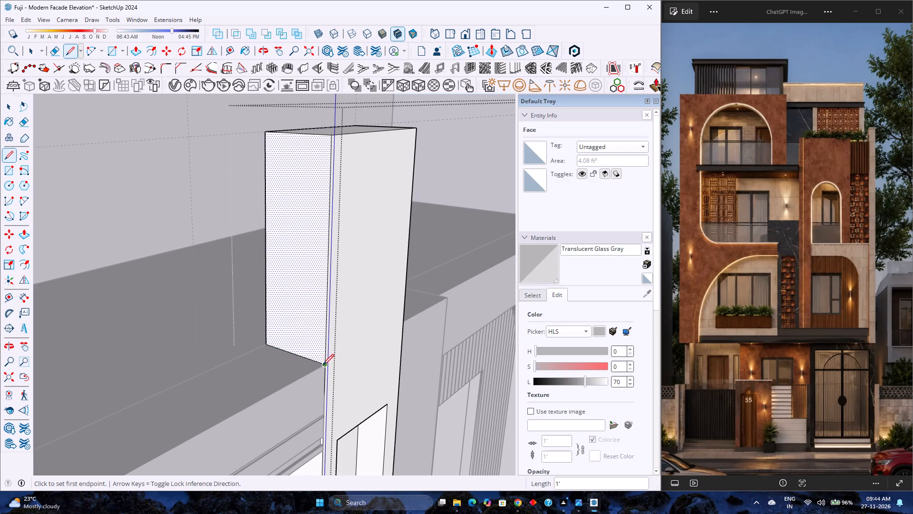
Push/Pull the column's arch-side face above the parapet outward 9" toward the balcony opening.
key("p")
left_click(303, 337)
scroll(280, 344, "down", 8)
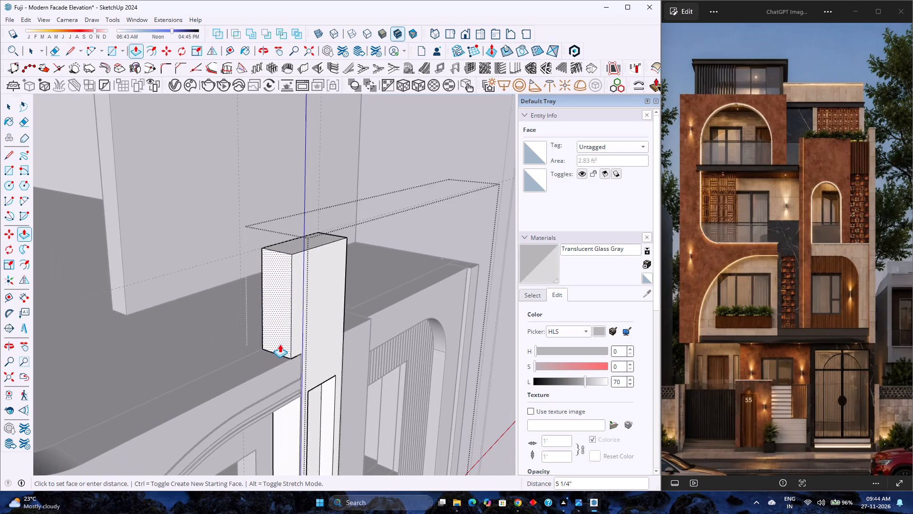
scroll(280, 345, "down", 2)
middle_click_drag(280, 345, 198, 347)
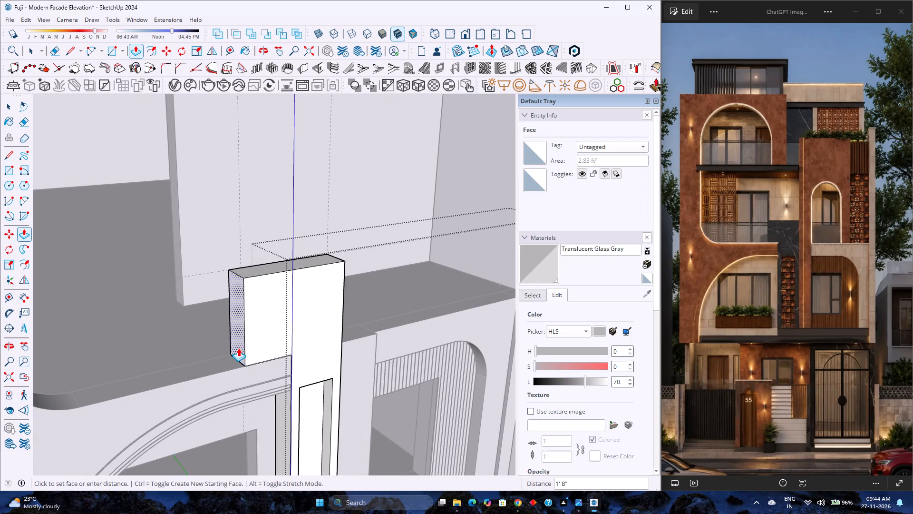
key("9")
key("Return")
Examine the widened column top against the parapet, the arch panel and the balcony opening from several angles.
scroll(283, 351, "down", 4)
scroll(276, 343, "up", 6)
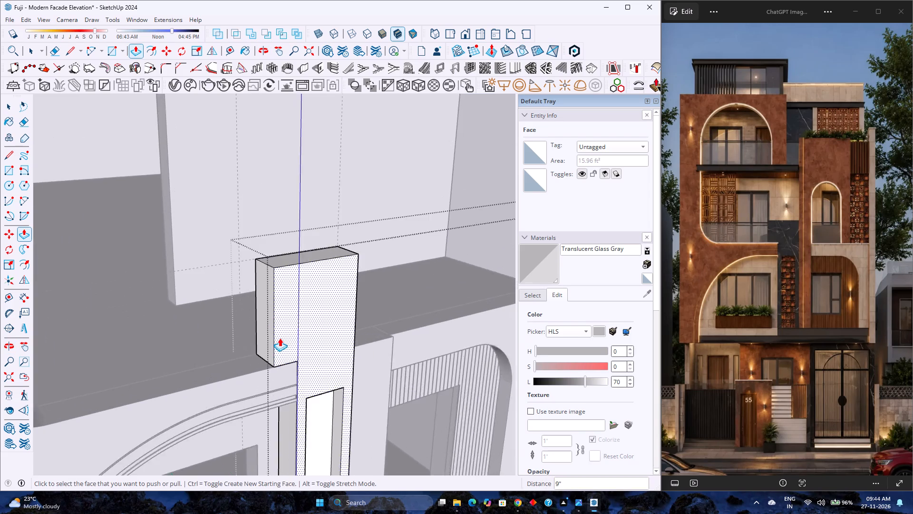
scroll(284, 341, "up", 10)
middle_click(307, 355)
middle_click_drag(307, 355, 244, 341)
middle_click(244, 341)
scroll(249, 336, "down", 3)
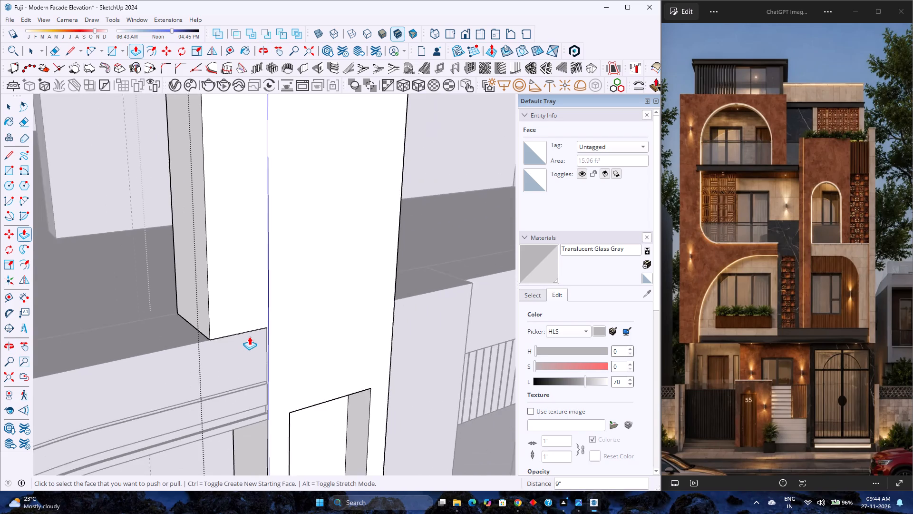
scroll(249, 336, "down", 7)
scroll(249, 336, "up", 1)
scroll(249, 336, "down", 2)
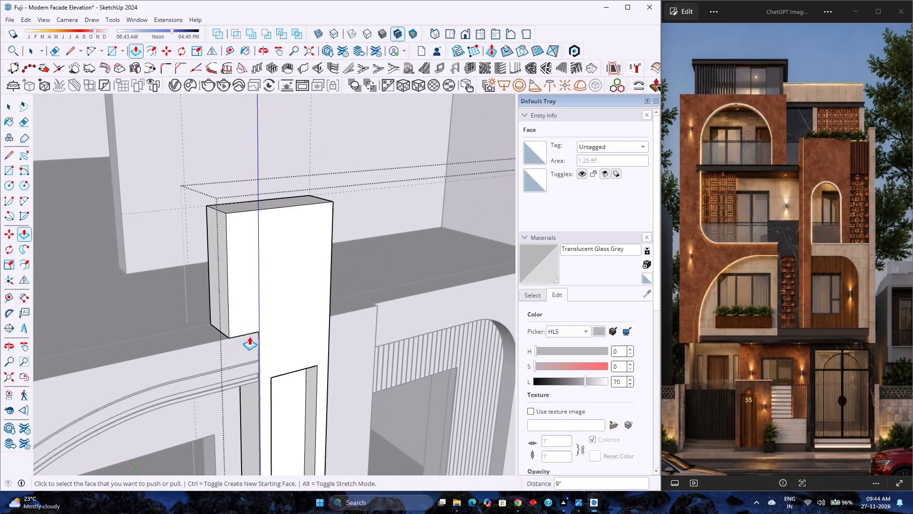
scroll(249, 336, "up", 2)
scroll(249, 336, "down", 3)
scroll(291, 316, "up", 2)
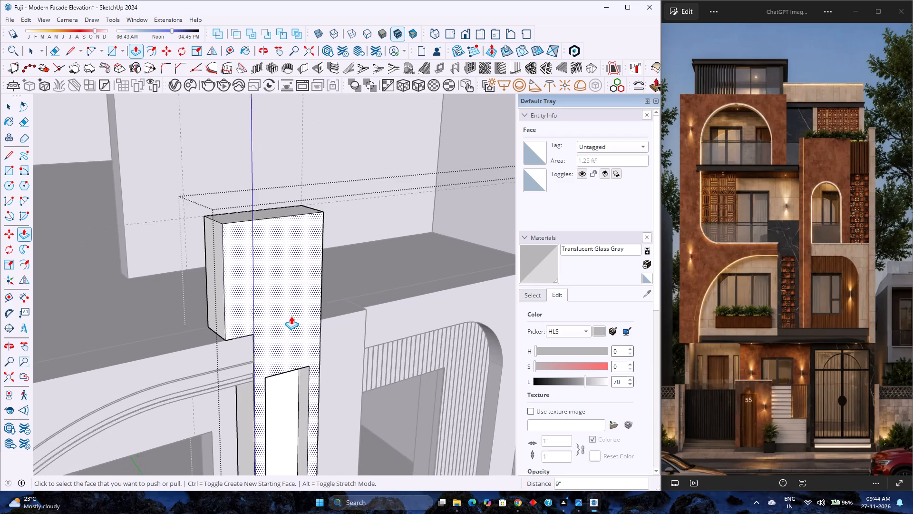
scroll(291, 316, "up", 1)
scroll(291, 316, "up", 1, "shift")
middle_click_drag(291, 316, 326, 354, "shift")
scroll(326, 352, "down", 3)
middle_click_drag(314, 357, 210, 297)
scroll(210, 297, "down", 1)
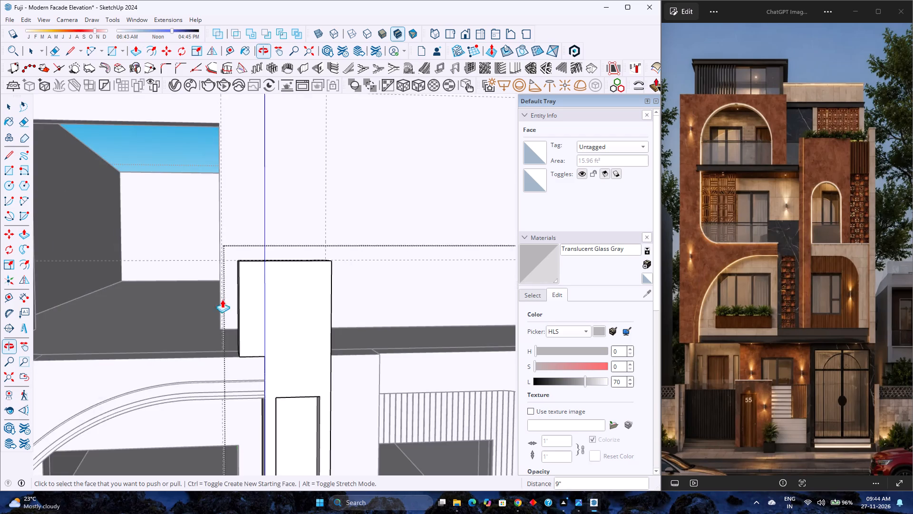
scroll(234, 300, "down", 6)
middle_click_drag(247, 333, 213, 334)
middle_click(213, 334)
middle_click_drag(214, 334, 246, 309)
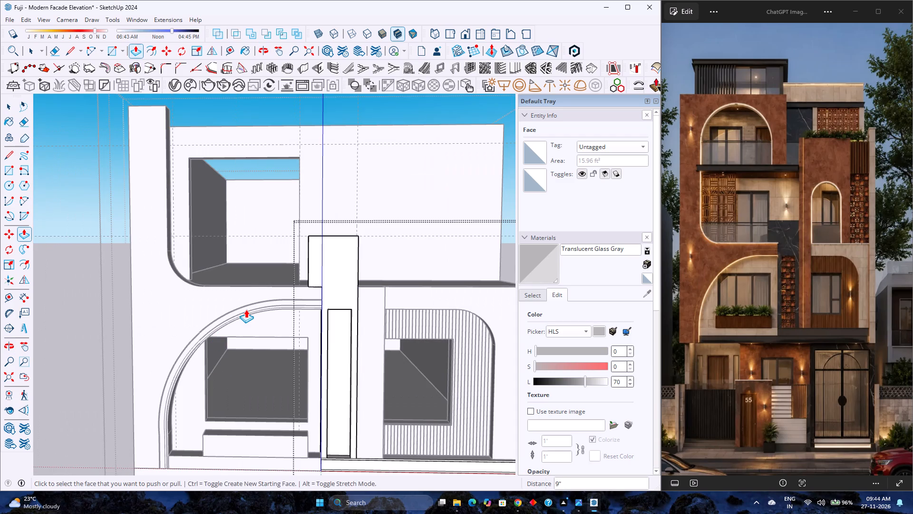
middle_click_drag(246, 309, 246, 309)
middle_click(246, 309)
scroll(318, 274, "up", 6)
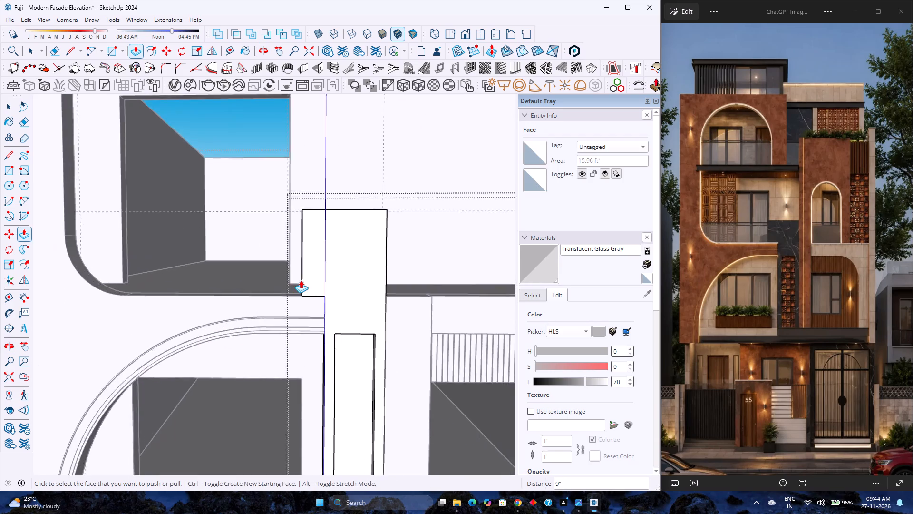
Push/Pull the widened column top's arch-side face a further 3" outward, then exit the column group.
scroll(301, 280, "up", 2)
middle_click_drag(301, 280, 353, 329)
left_click(356, 330)
key("3")
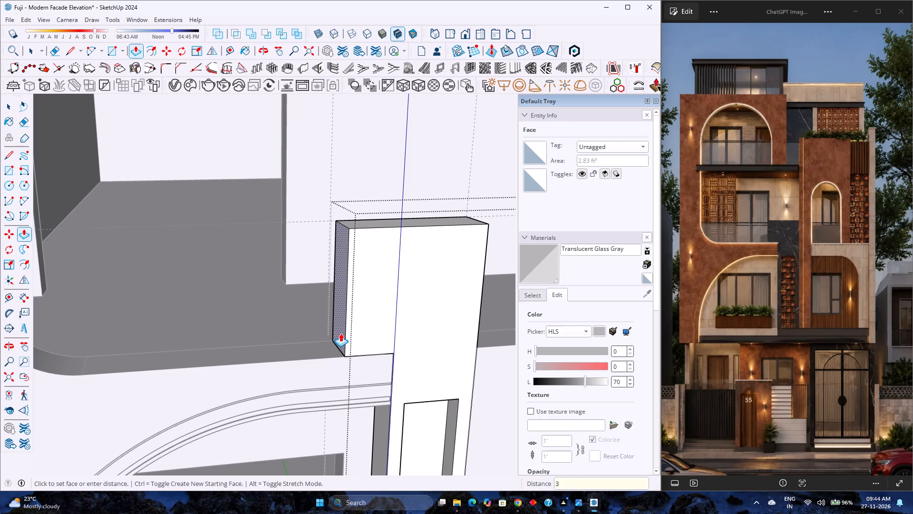
key("Return")
key("space")
scroll(340, 334, "down", 7)
key("Escape")
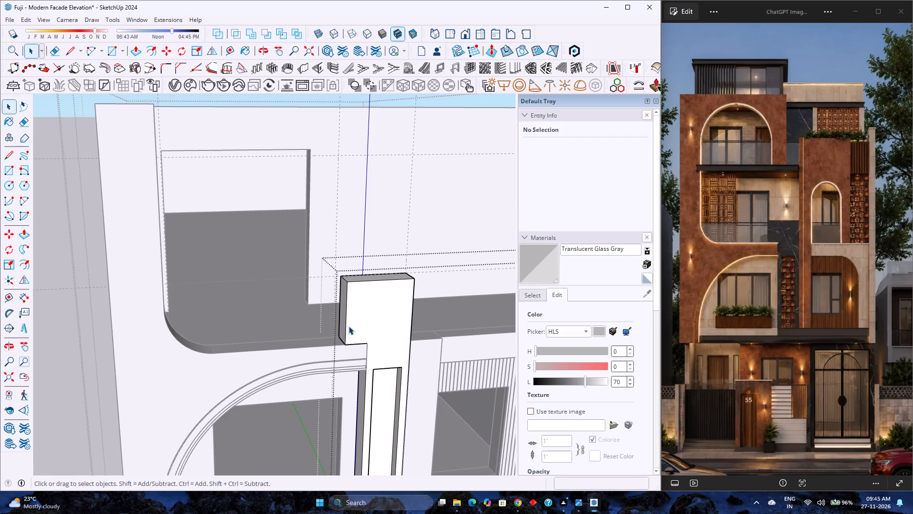
scroll(349, 326, "down", 4)
key("Escape")
scroll(378, 309, "down", 3)
key("Escape")
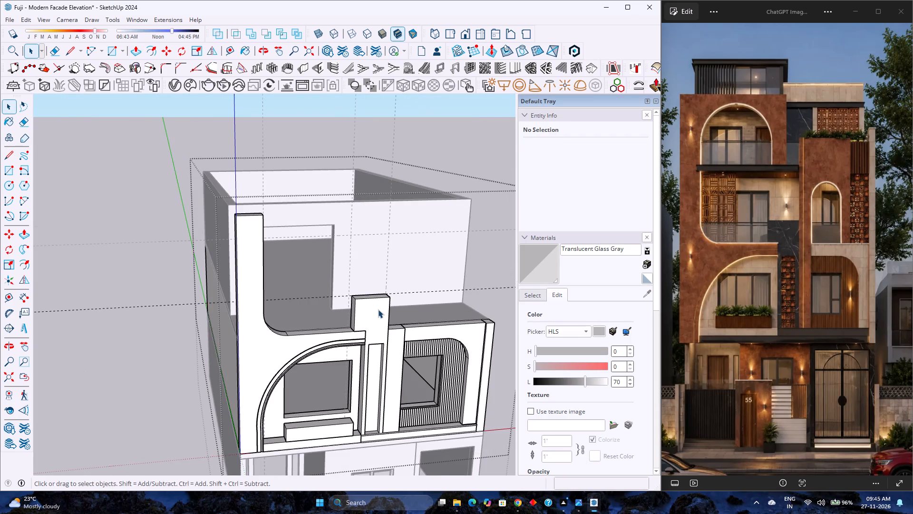
Examine the widened column top and the adjoining lower column in relation to the whole facade.
scroll(378, 309, "up", 4)
middle_click_drag(379, 315, 303, 319)
scroll(303, 319, "down", 3)
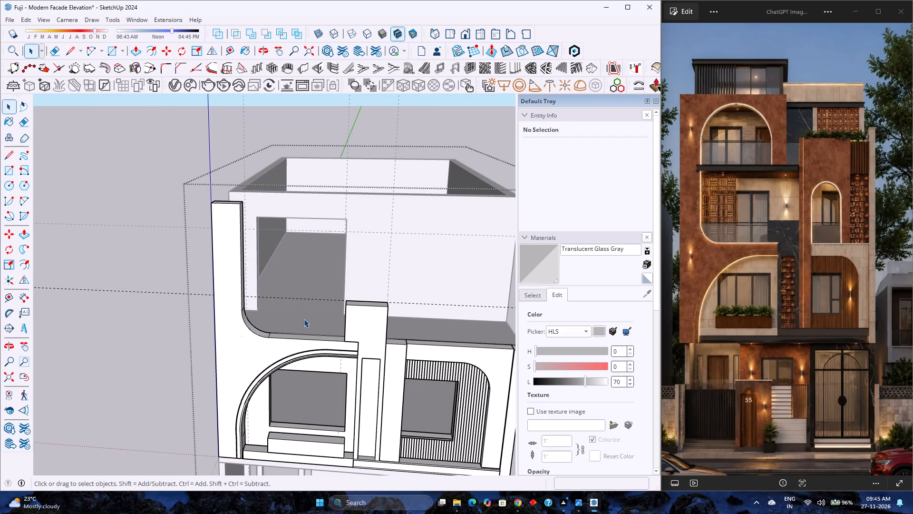
scroll(306, 320, "down", 4)
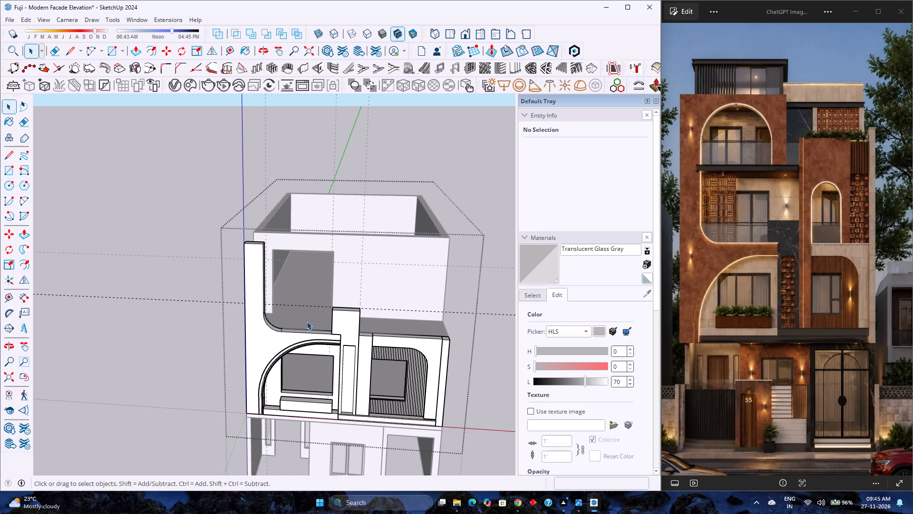
scroll(311, 319, "down", 2)
scroll(311, 319, "up", 4)
scroll(311, 319, "down", 5)
scroll(311, 320, "up", 3)
scroll(311, 320, "down", 3)
scroll(311, 320, "up", 3)
scroll(312, 325, "down", 1)
scroll(312, 325, "up", 3)
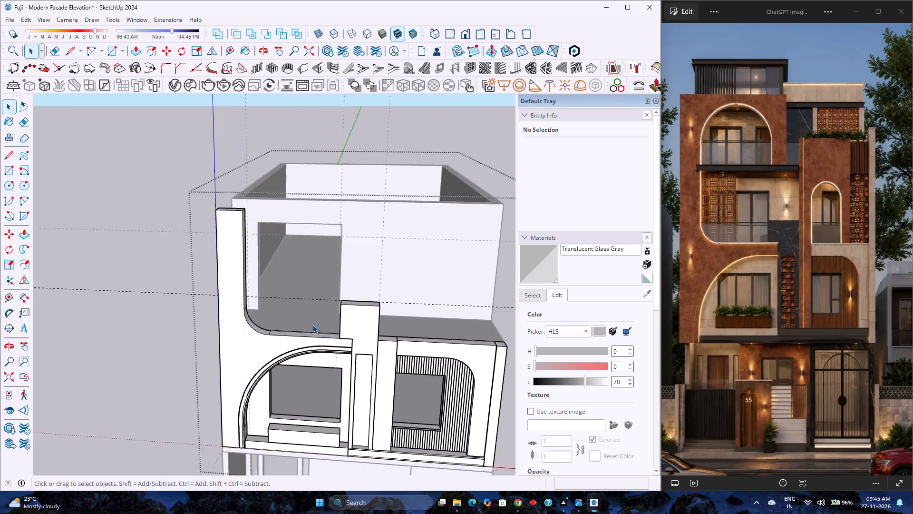
scroll(312, 325, "down", 4)
scroll(362, 331, "up", 4)
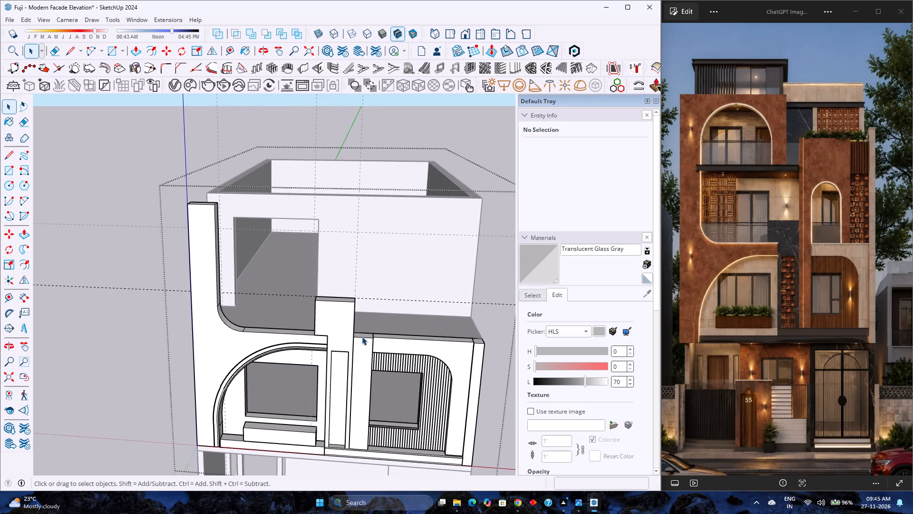
scroll(363, 342, "up", 8)
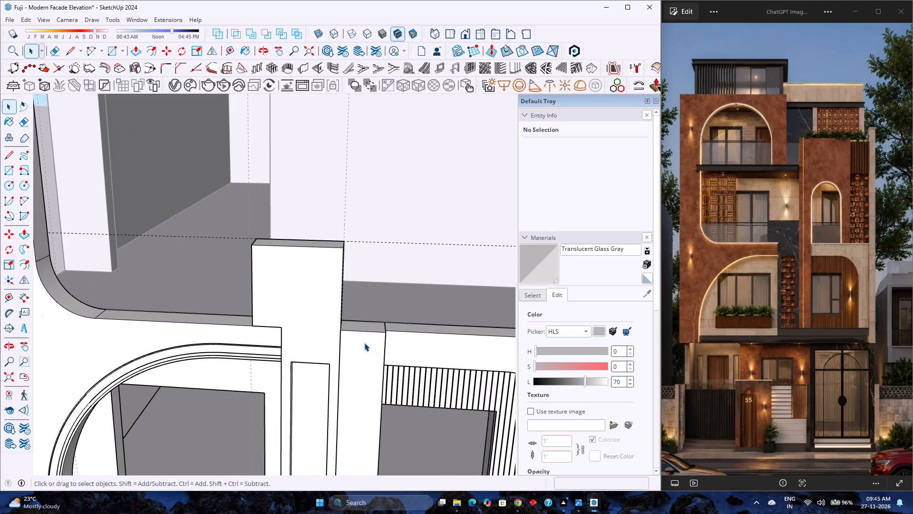
scroll(364, 345, "down", 3)
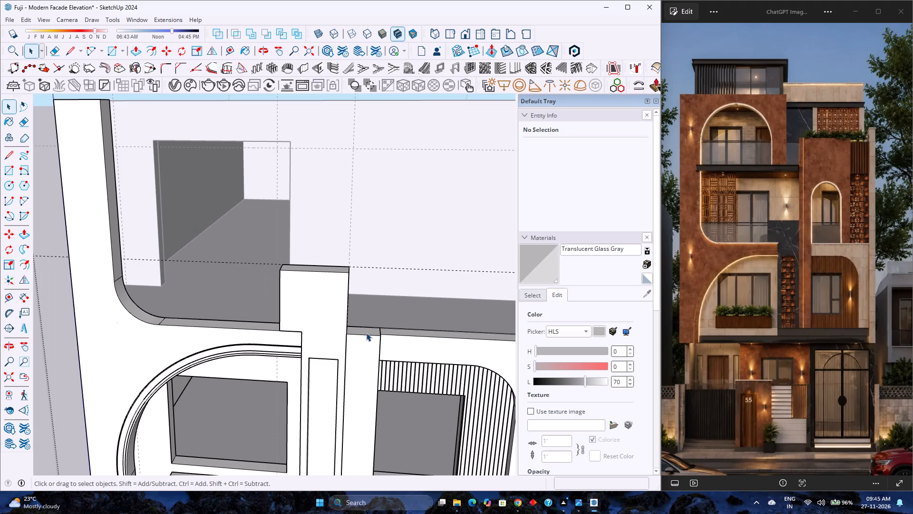
Open the lower column between the widened column and the fluted panel, and Push/Pull its top face up 10'.
double_click(366, 333)
scroll(366, 333, "up", 2)
double_click(366, 333)
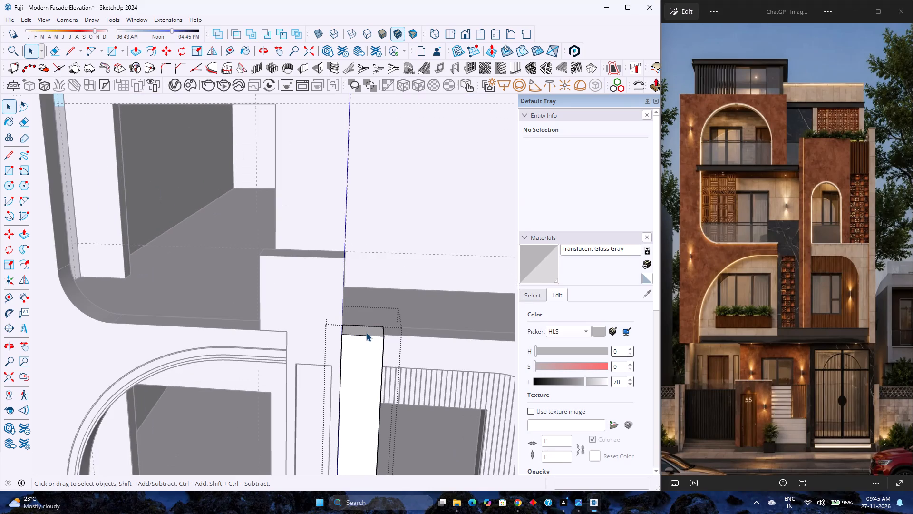
left_click(366, 333)
key("p")
left_click(366, 333)
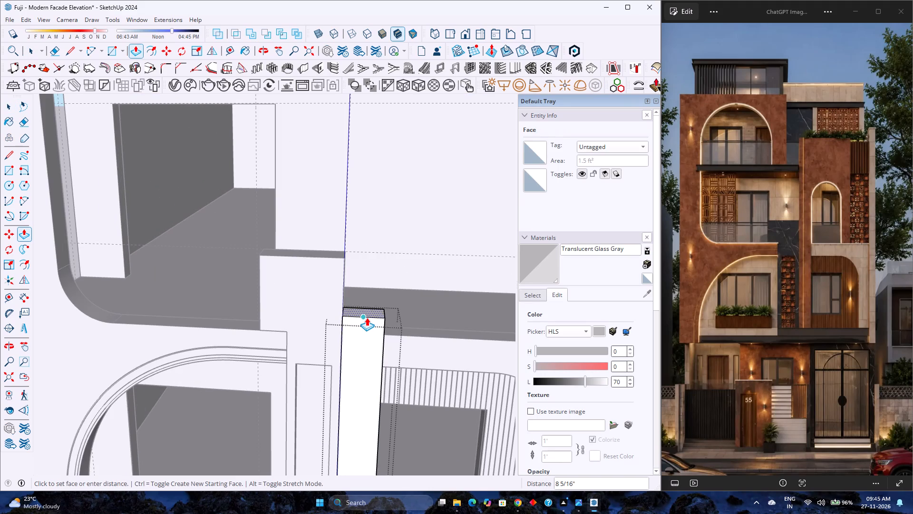
scroll(367, 317, "down", 8)
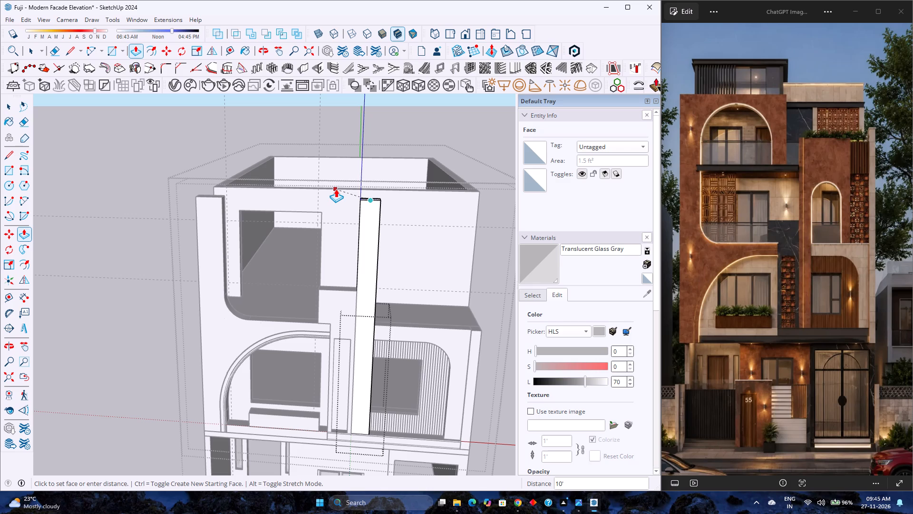
left_click(336, 189)
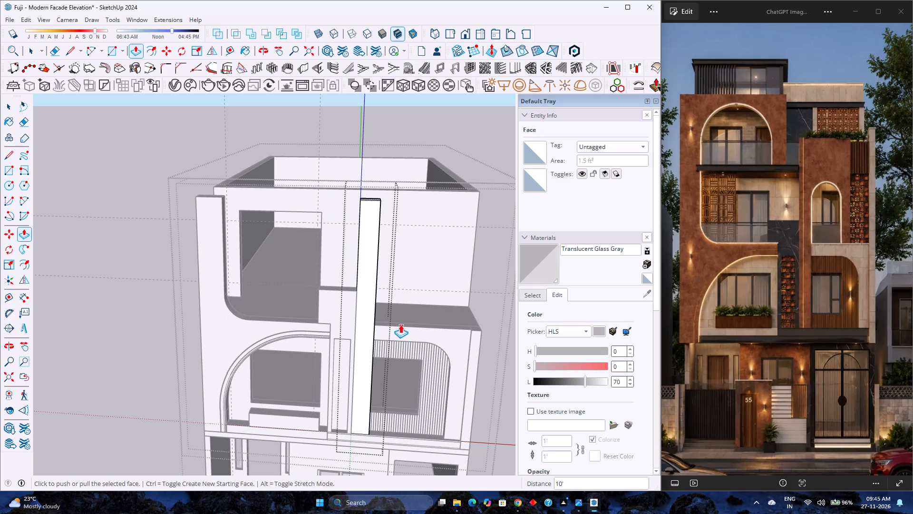
Draw a 1' line across the raised column's fluted-panel side face, level with the top of the fluted panel's wall.
middle_click_drag(399, 323, 306, 318)
scroll(266, 316, "up", 11)
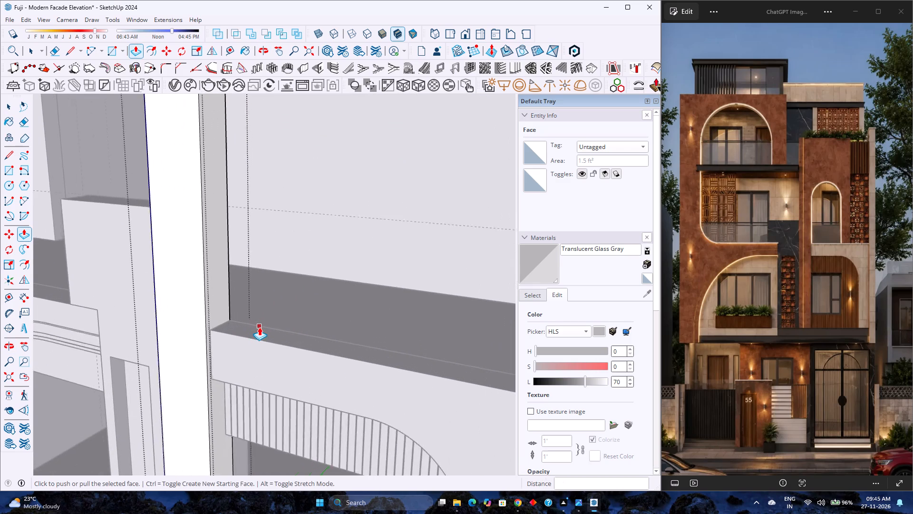
scroll(259, 327, "up", 2)
key("l")
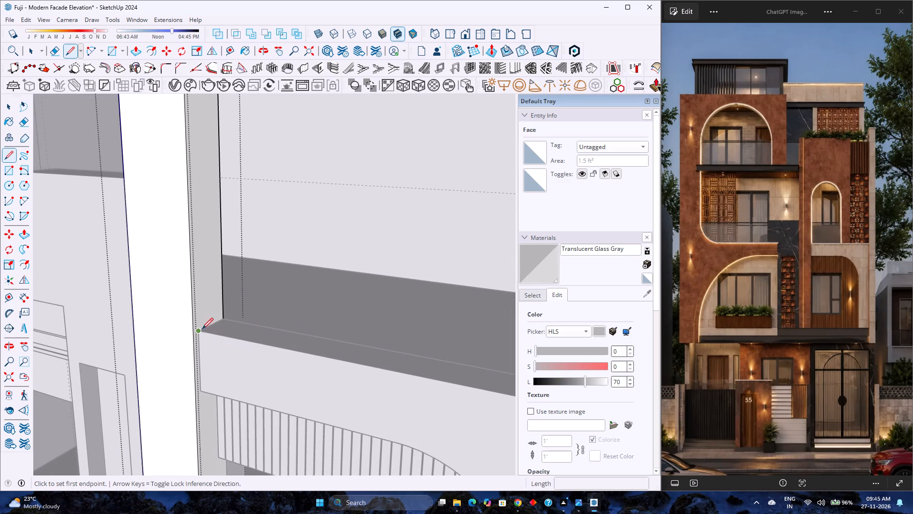
left_click(226, 318)
scroll(206, 332, "up", 3)
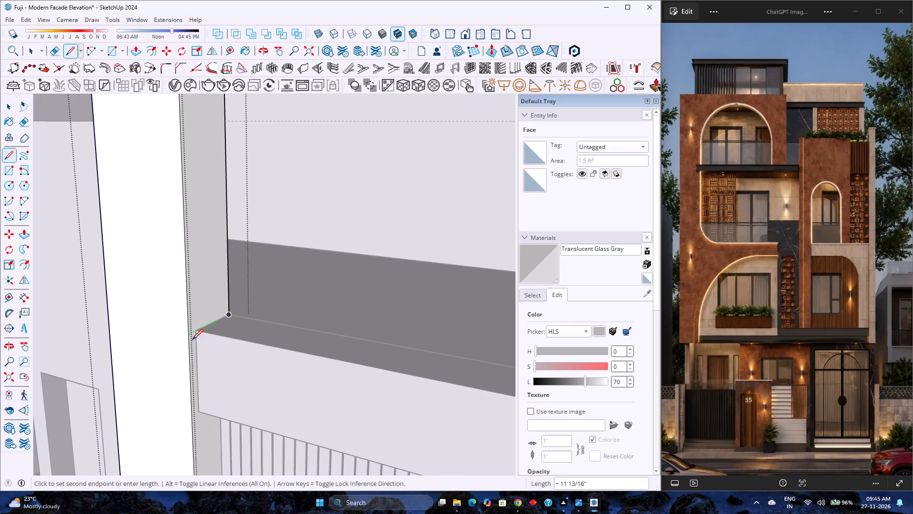
key("Right")
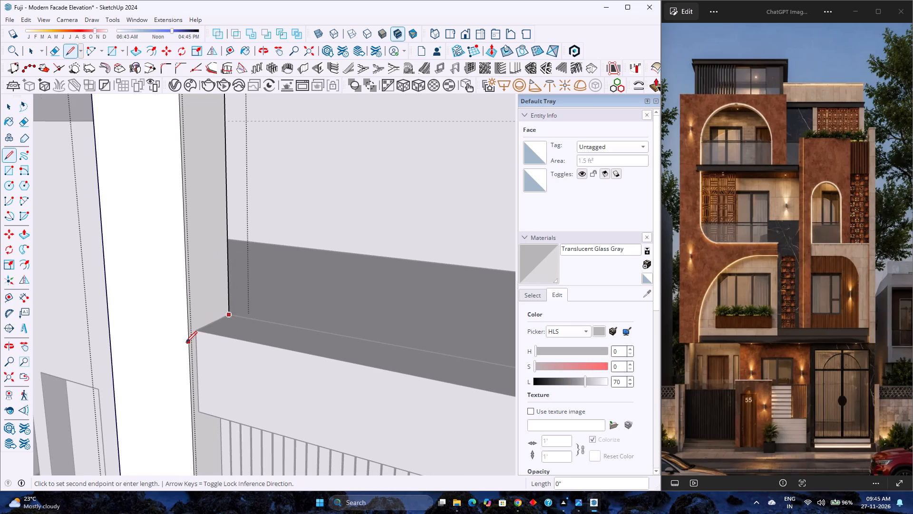
key("Left")
scroll(183, 334, "up", 4)
scroll(183, 334, "down", 1)
scroll(183, 334, "up", 2)
middle_click_drag(182, 334, 139, 355)
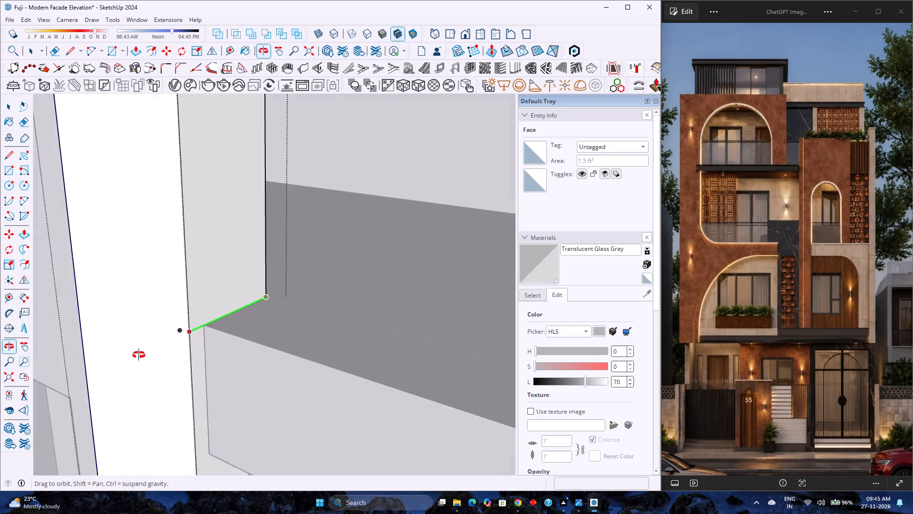
middle_click_drag(139, 355, 118, 360)
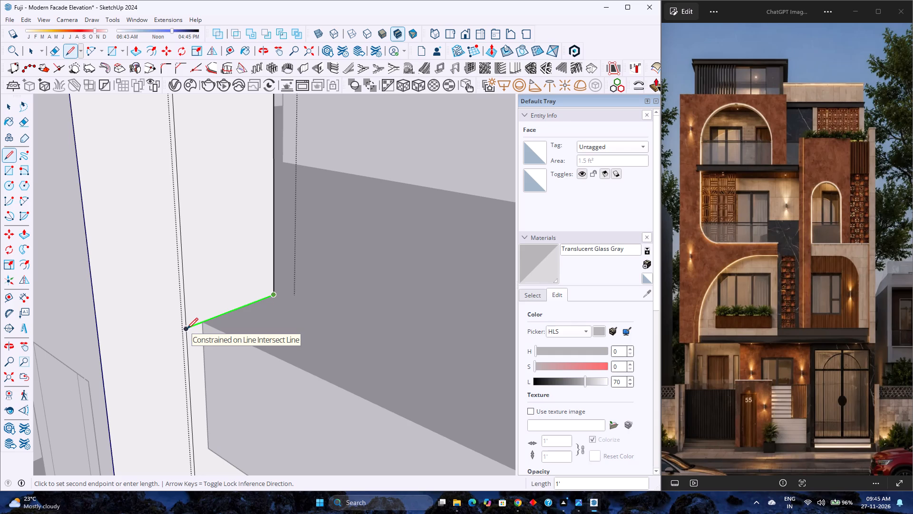
scroll(187, 329, "up", 10)
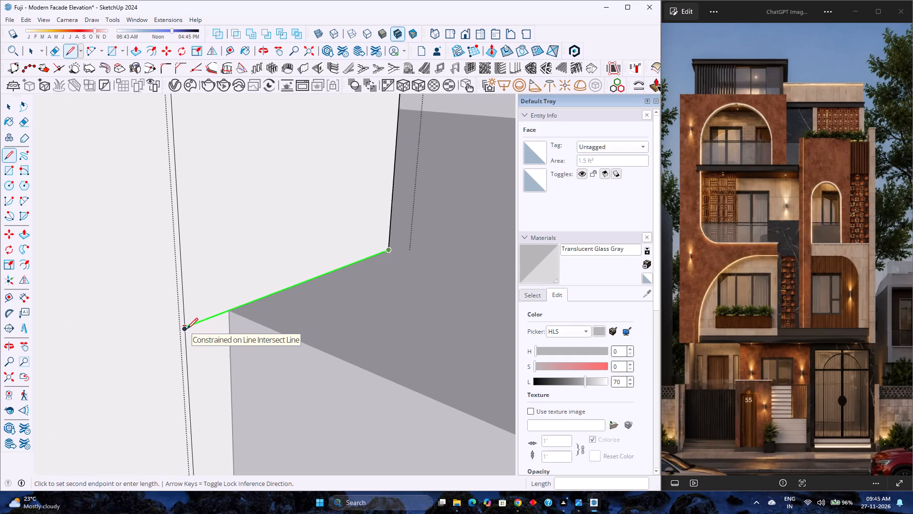
scroll(187, 329, "up", 5)
left_click(185, 328)
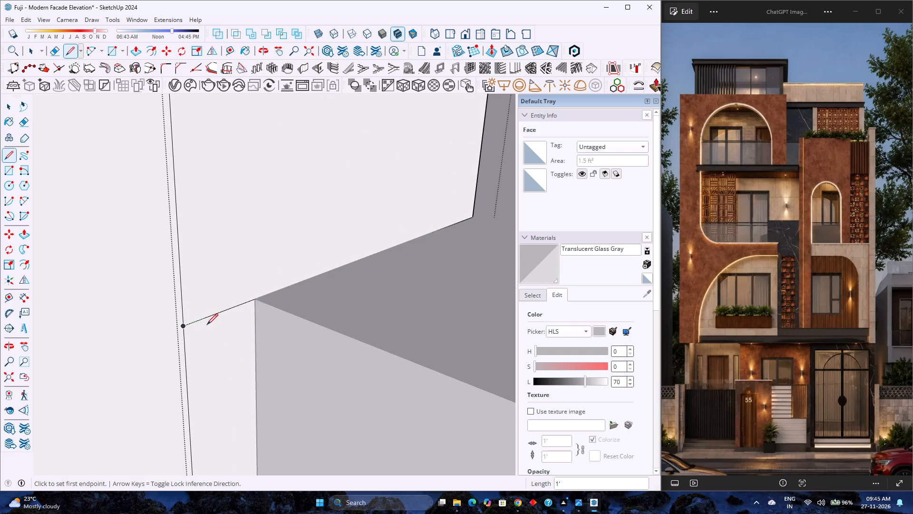
scroll(207, 325, "down", 20)
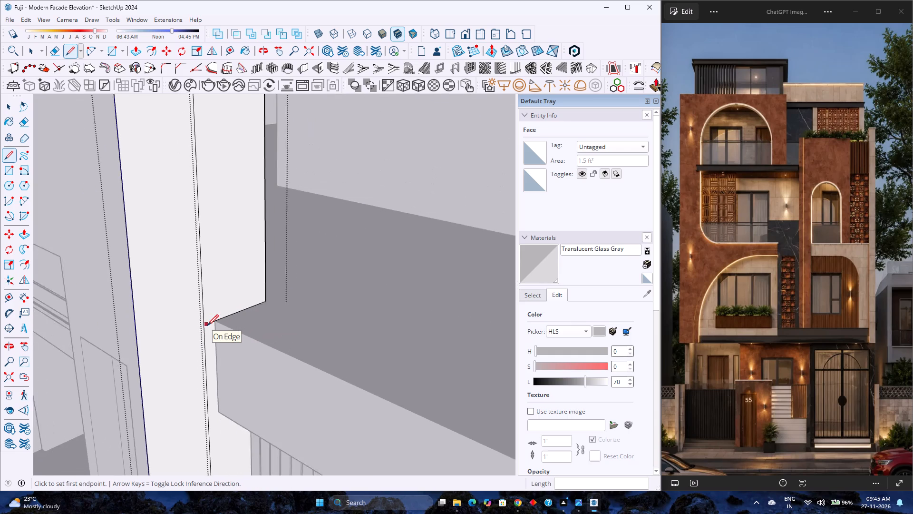
scroll(207, 326, "down", 5)
Push/Pull the column's side face above the new line 4' outward over the fluted panel, aligned with the window opening's far edge.
key("p")
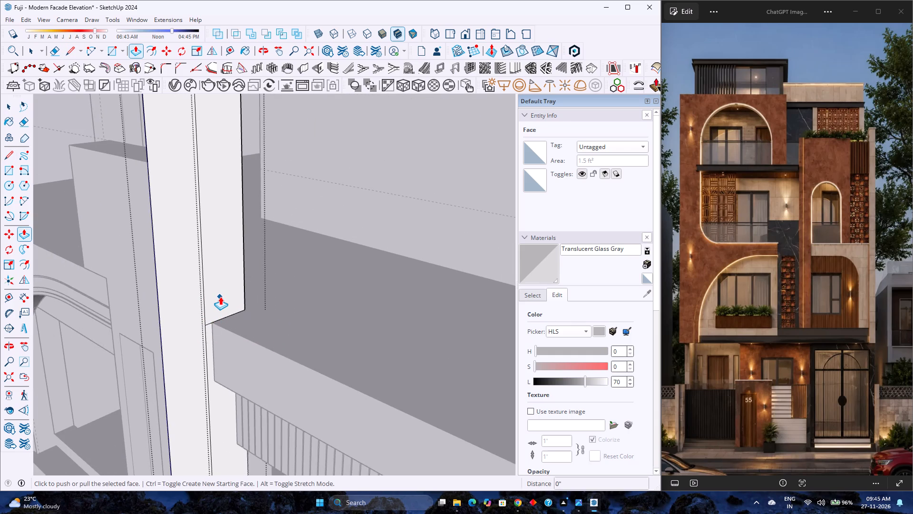
key("Escape")
left_click(223, 304)
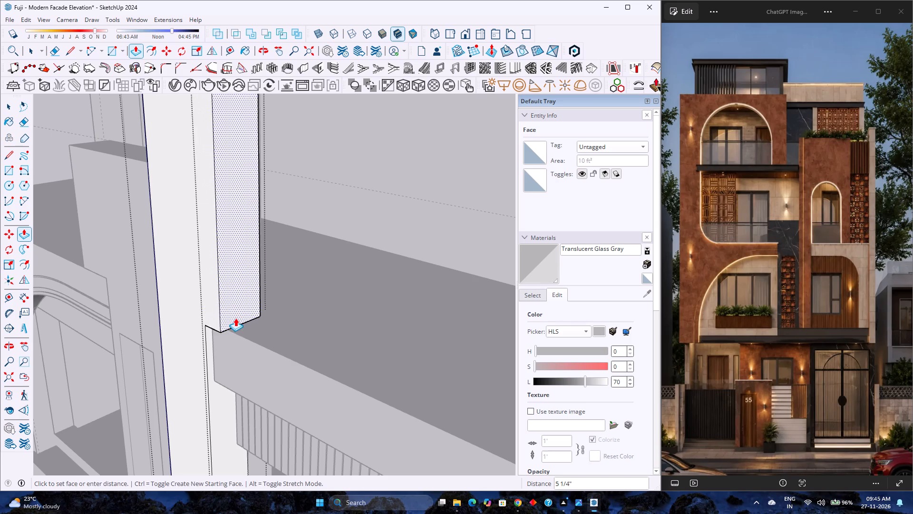
scroll(235, 318, "down", 12)
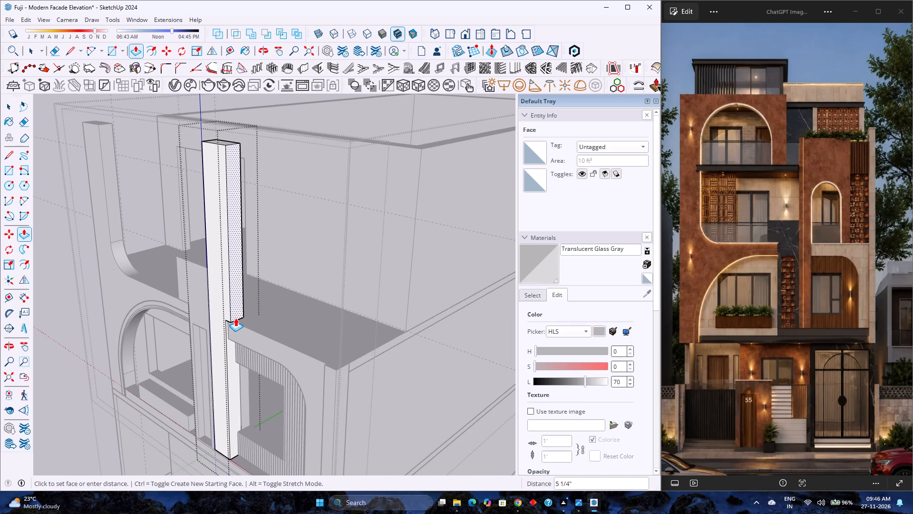
scroll(235, 318, "down", 1)
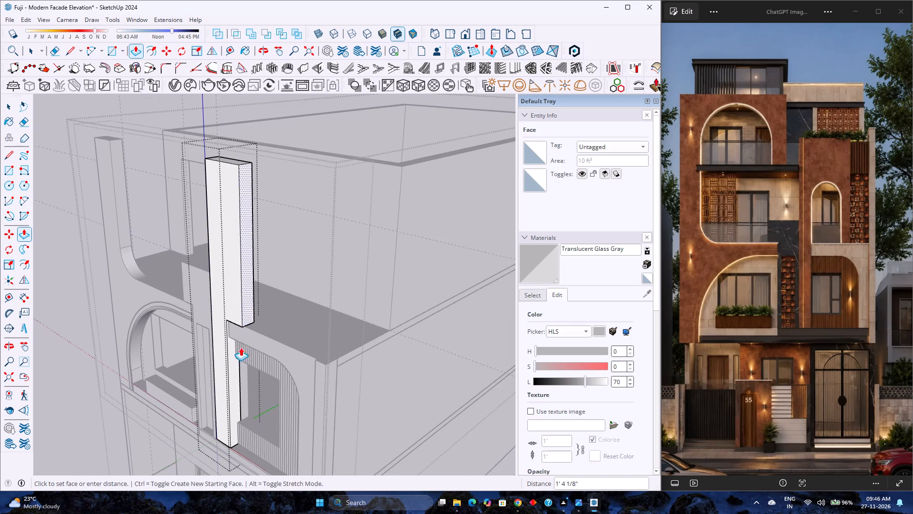
scroll(244, 363, "up", 1)
middle_click_drag(245, 363, 359, 301)
scroll(359, 301, "down", 6)
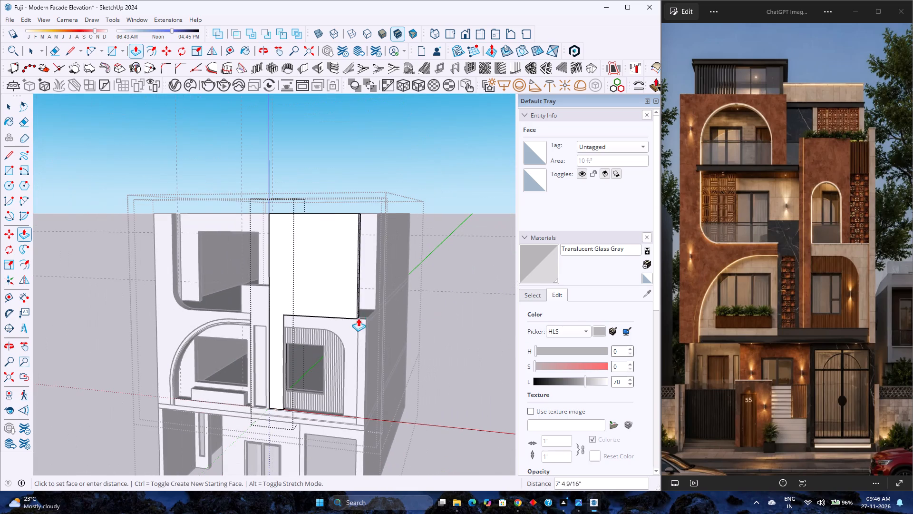
scroll(317, 351, "up", 7)
middle_click(317, 351)
middle_click(318, 351)
middle_click(319, 351)
middle_click_drag(323, 351, 349, 350)
scroll(348, 349, "down", 3)
scroll(346, 349, "up", 3)
scroll(346, 349, "down", 3)
scroll(346, 349, "up", 3)
scroll(346, 349, "down", 3)
scroll(346, 349, "up", 3)
scroll(346, 349, "down", 3)
scroll(346, 349, "up", 2)
scroll(346, 349, "down", 11)
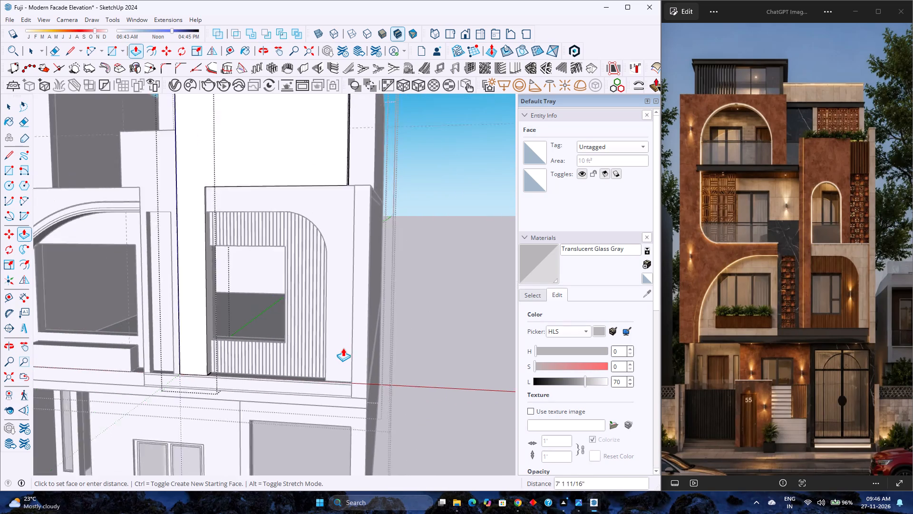
scroll(343, 348, "down", 7)
scroll(342, 346, "up", 2)
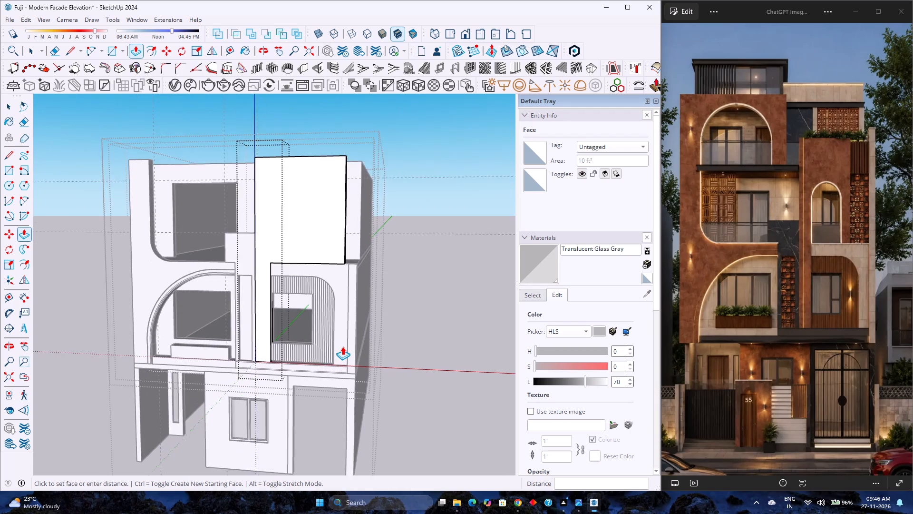
scroll(342, 346, "down", 3)
scroll(342, 346, "up", 4)
scroll(342, 347, "down", 3)
scroll(342, 347, "up", 3)
scroll(342, 347, "down", 1)
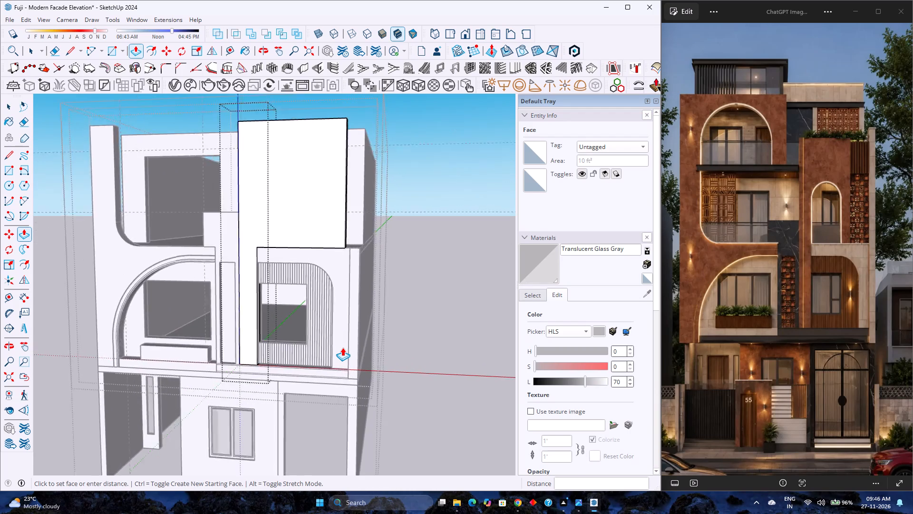
scroll(342, 347, "down", 2)
scroll(342, 347, "up", 3)
scroll(305, 296, "up", 6)
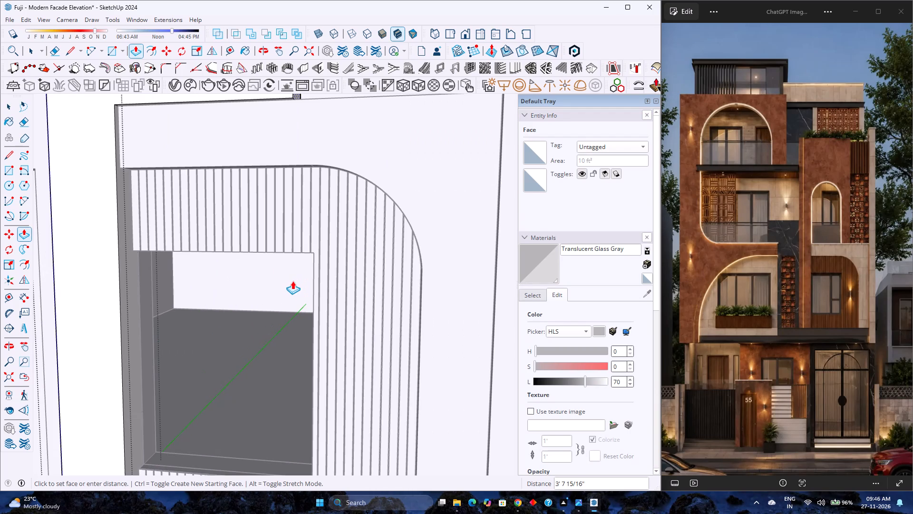
scroll(300, 267, "up", 3)
middle_click_drag(300, 267, 311, 273)
scroll(311, 273, "down", 5)
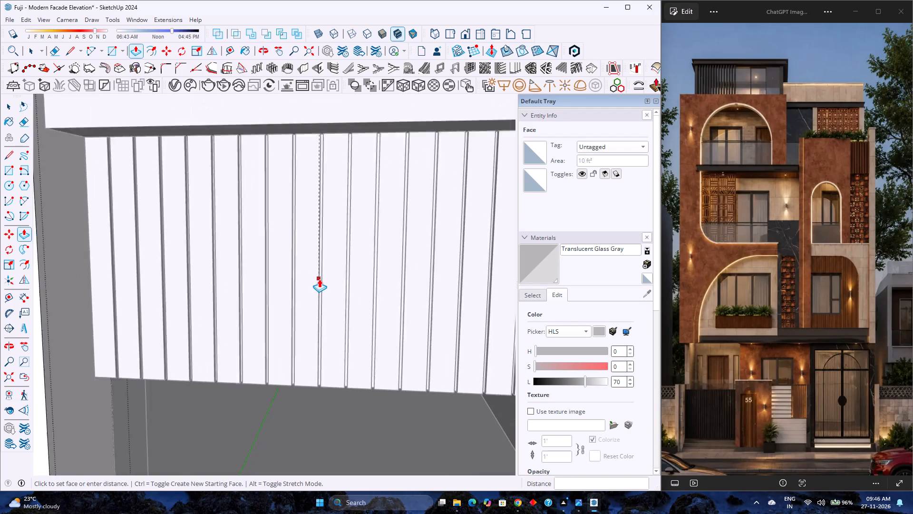
scroll(319, 279, "down", 11)
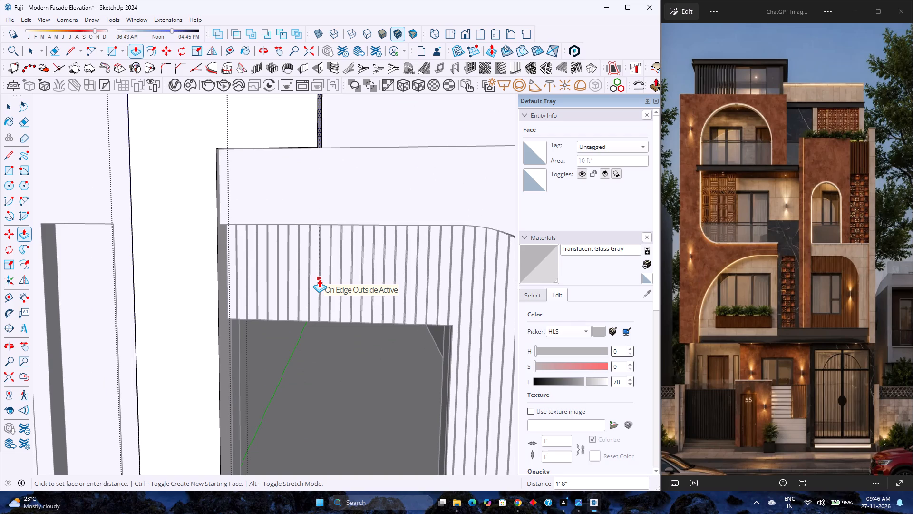
left_click(455, 326)
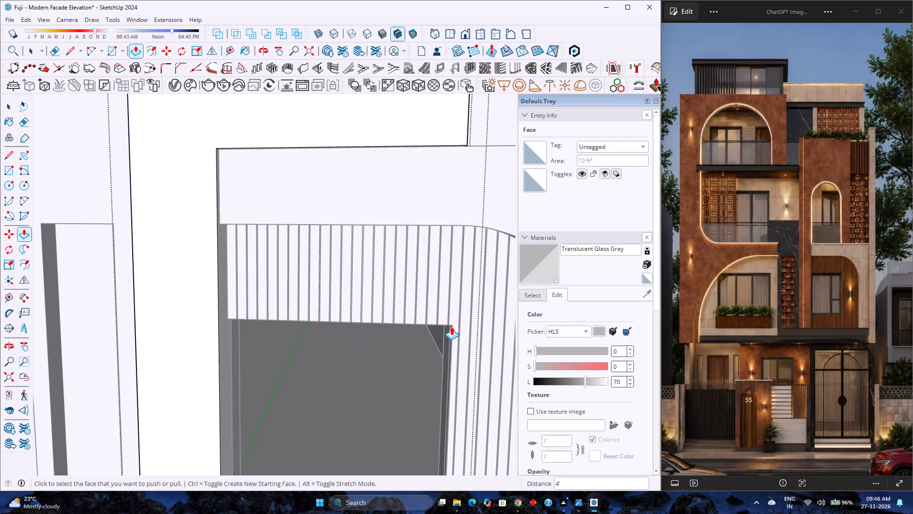
scroll(380, 326, "down", 6)
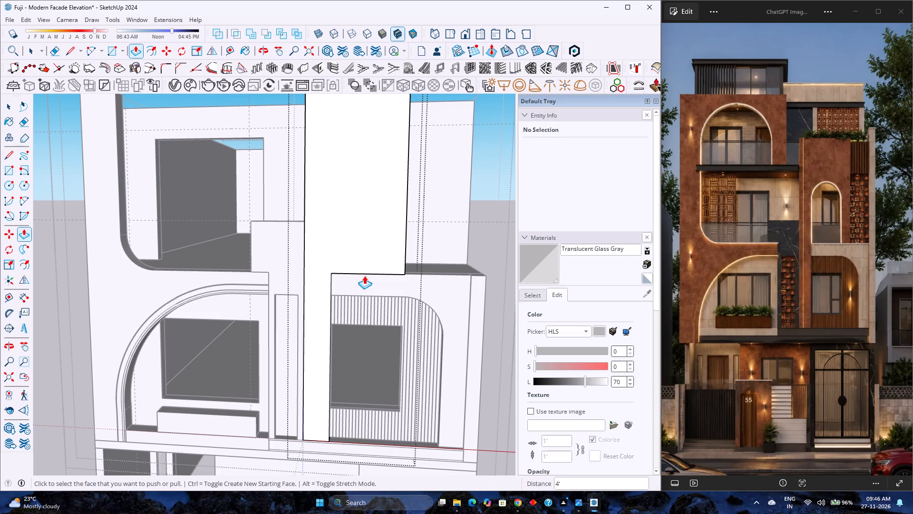
Place vertical guides on the column's front face, 1' 6" from its arch-side edge and another 4' beyond that at the far edge.
scroll(364, 276, "up", 4)
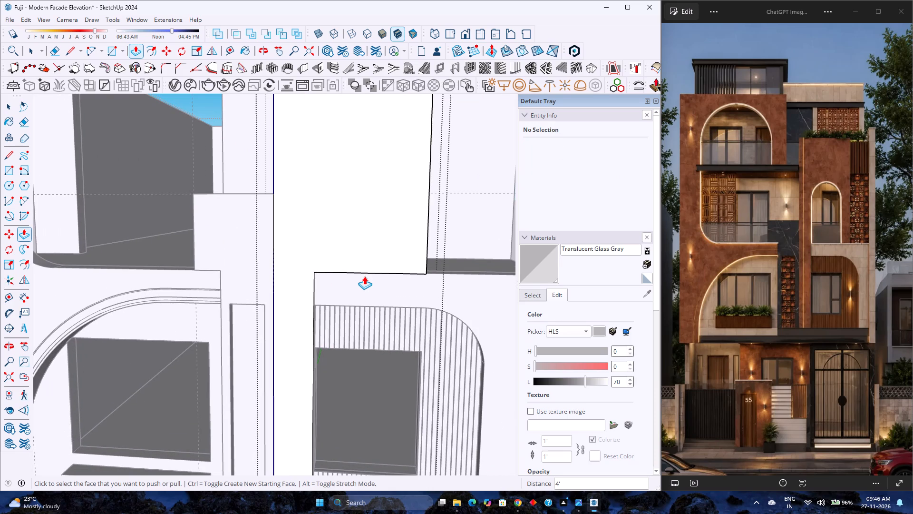
left_click(232, 51)
left_click(276, 217)
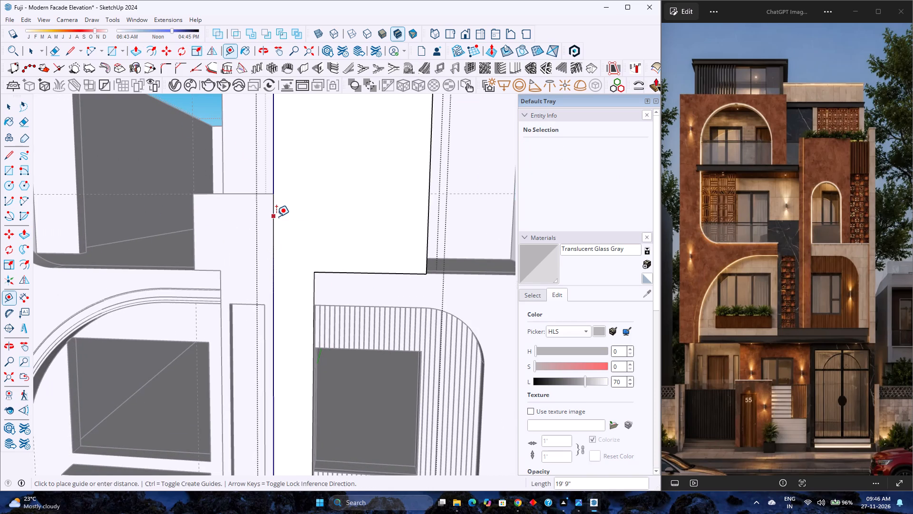
left_click(315, 272)
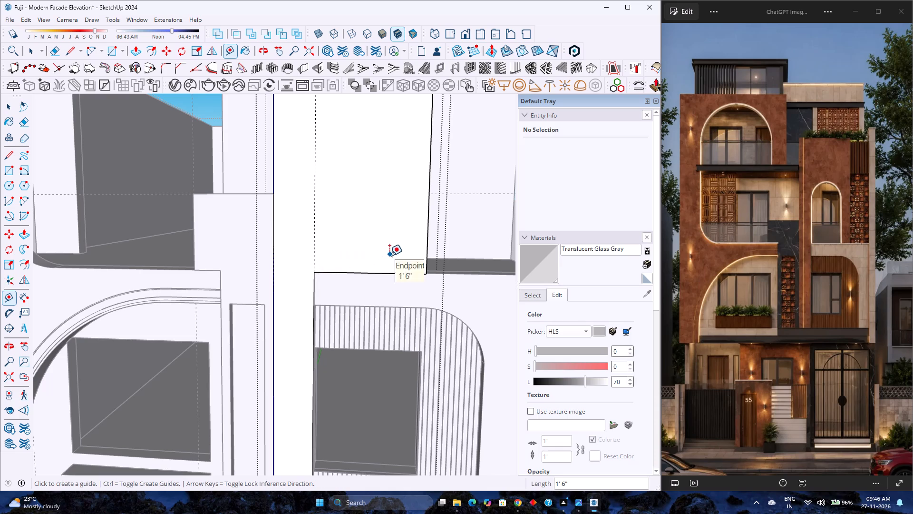
scroll(394, 276, "down", 1)
middle_click_drag(385, 273, 242, 292)
left_click(336, 242)
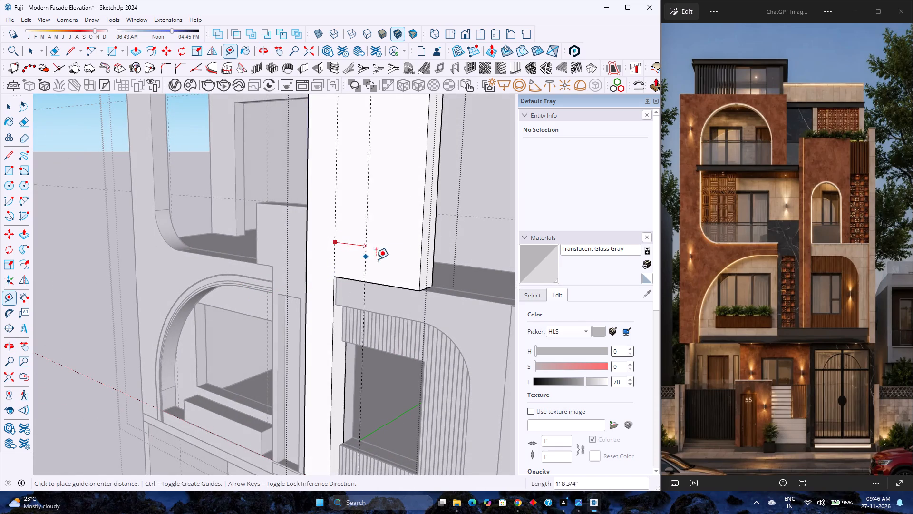
left_click(419, 259)
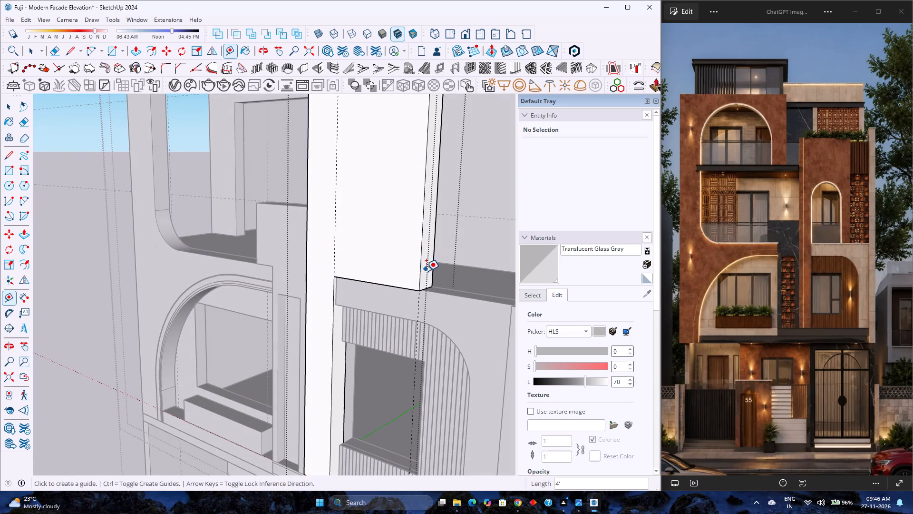
Push/Pull the upper block's outer side face a further 9" over the fluted panel.
key("p")
left_click(428, 267)
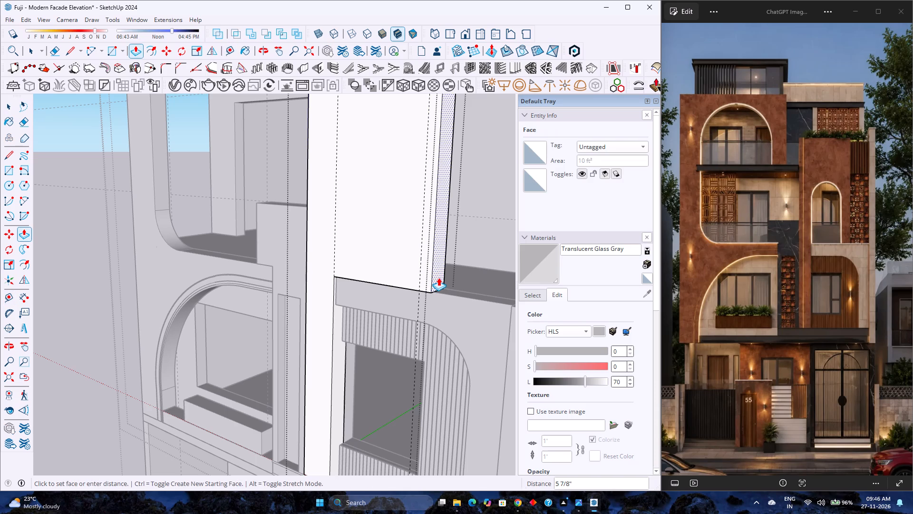
key("6")
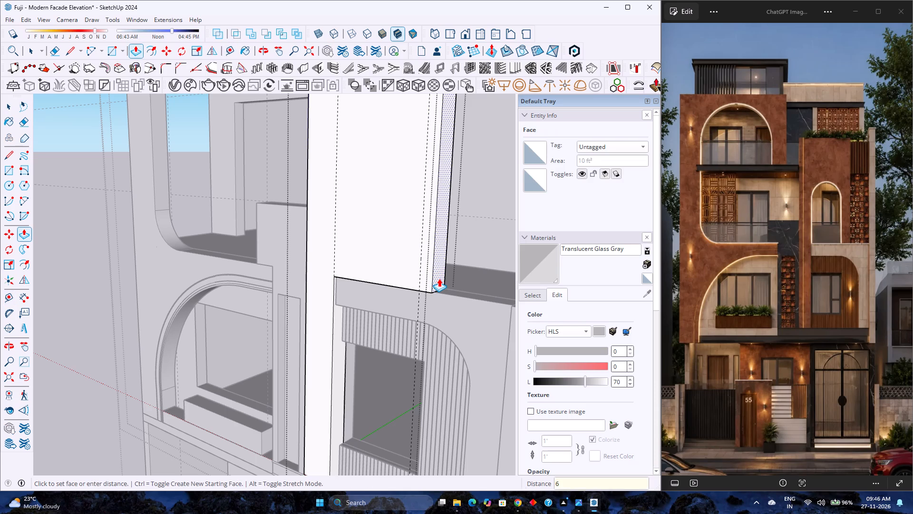
key("BackSpace")
key("9")
key("Return")
scroll(397, 261, "down", 1)
middle_click_drag(369, 264, 428, 271)
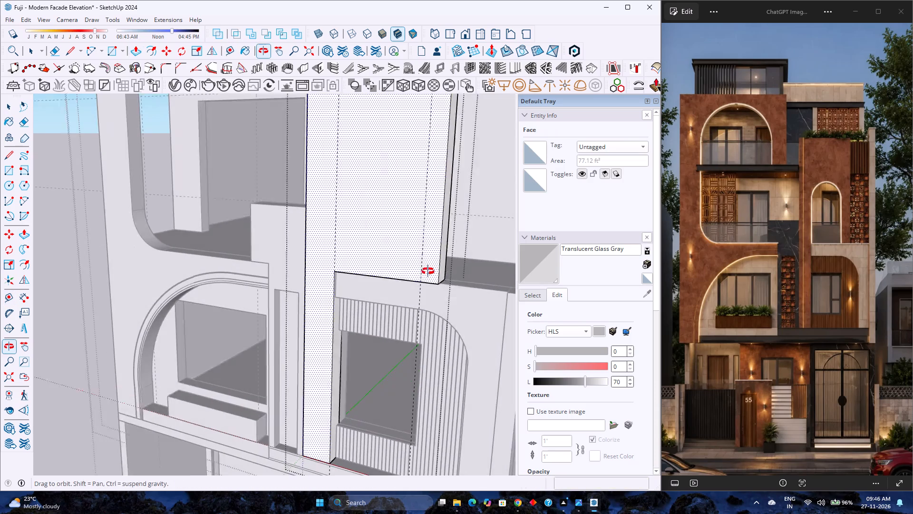
middle_click_drag(428, 271, 442, 271)
scroll(389, 256, "down", 4)
middle_click_drag(384, 254, 363, 310, "shift")
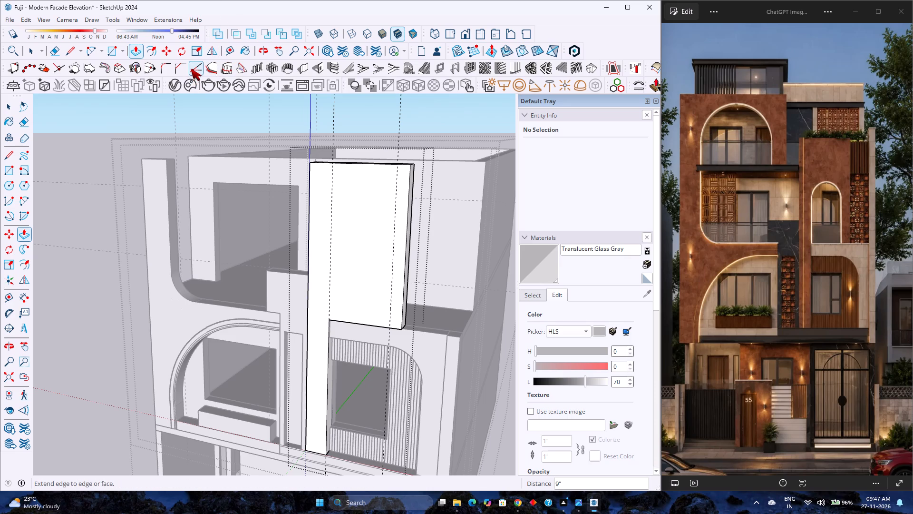
Place horizontal guides on the upper block's front face, 8' above its bottom edge and another 2' below that guide.
scroll(205, 77, "down", 3)
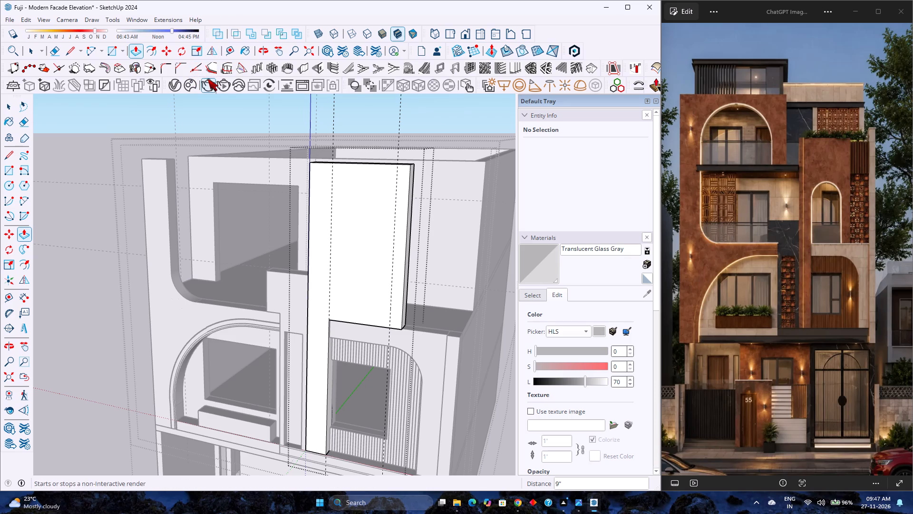
scroll(342, 306, "up", 3)
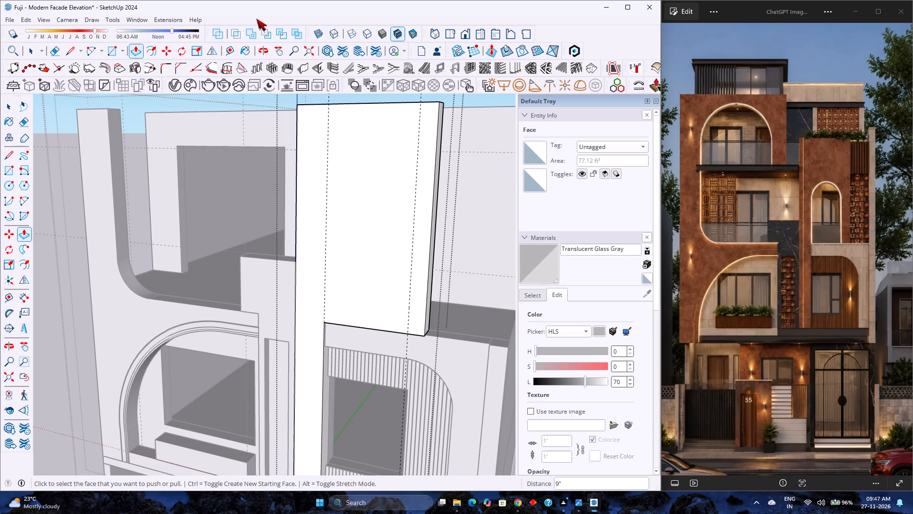
left_click(230, 54)
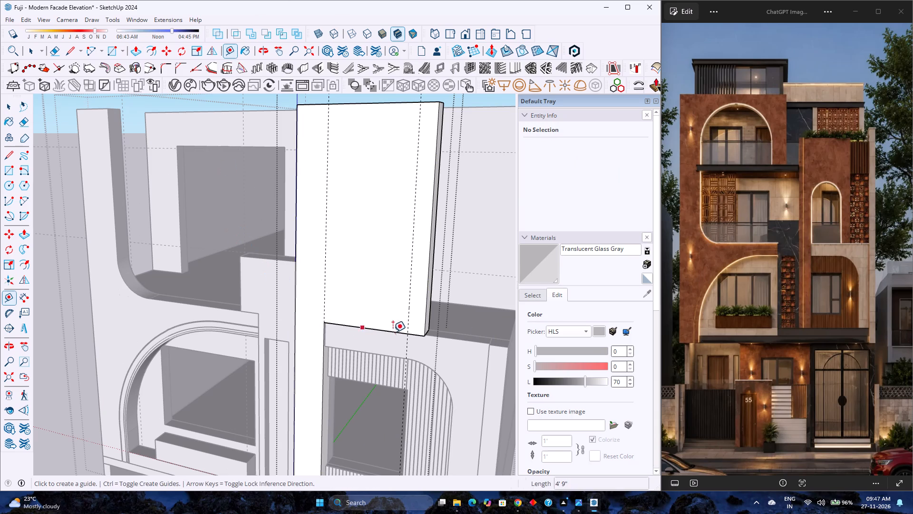
left_click(361, 326)
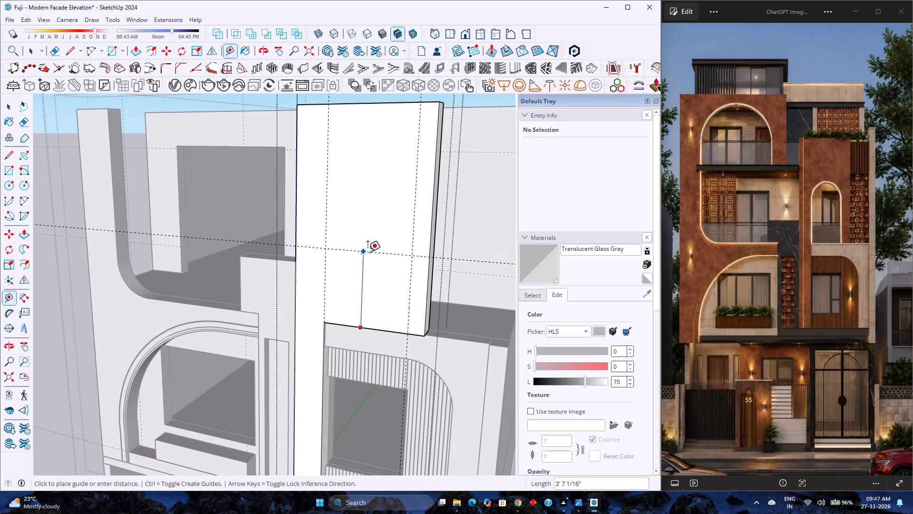
type("8'")
key("Return")
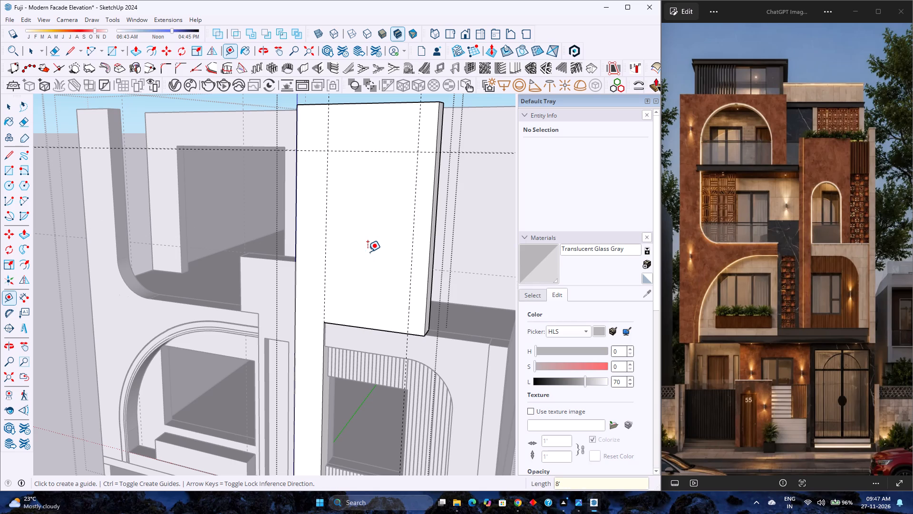
scroll(365, 252, "down", 3)
middle_click_drag(320, 273, 321, 251)
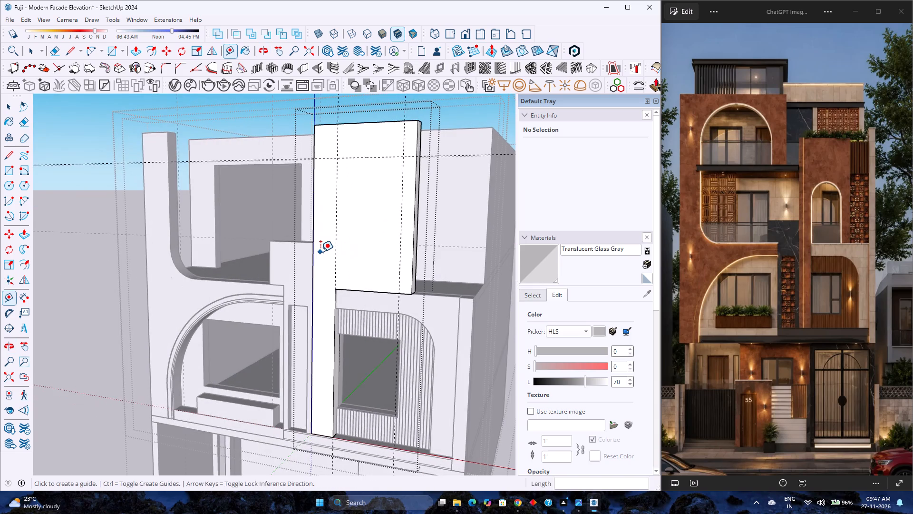
scroll(321, 252, "down", 2)
middle_click(321, 252)
middle_click_drag(322, 252, 350, 249)
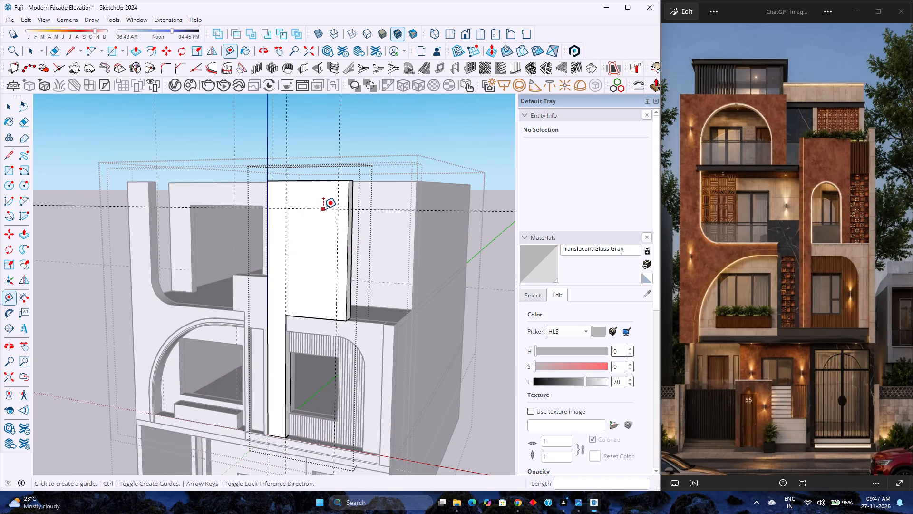
left_click(323, 209)
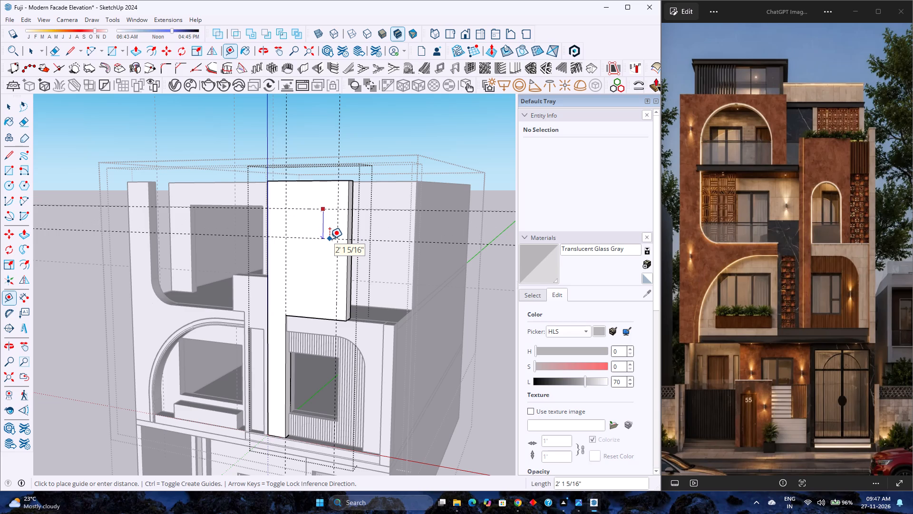
type("2'")
key("Return")
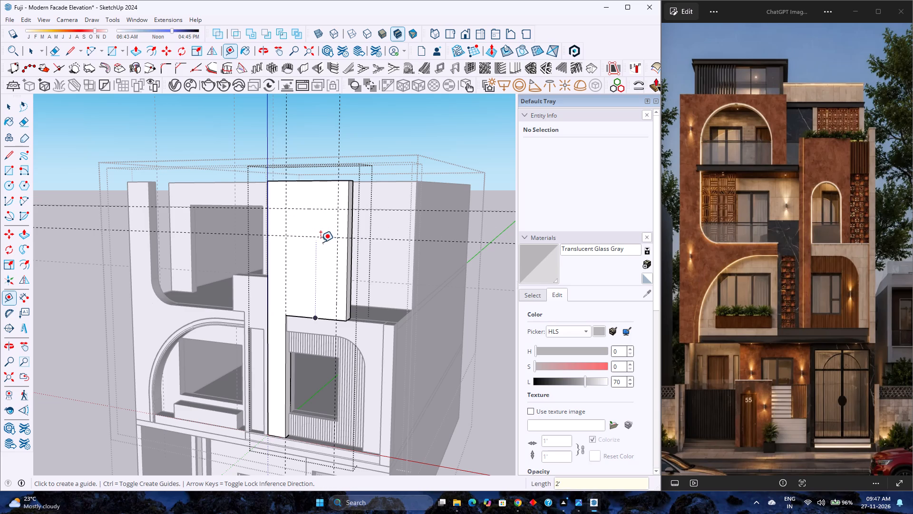
Draw two 6' vertical lines along the guides, from the upper block's bottom edge up to the lower horizontal guide.
key("l")
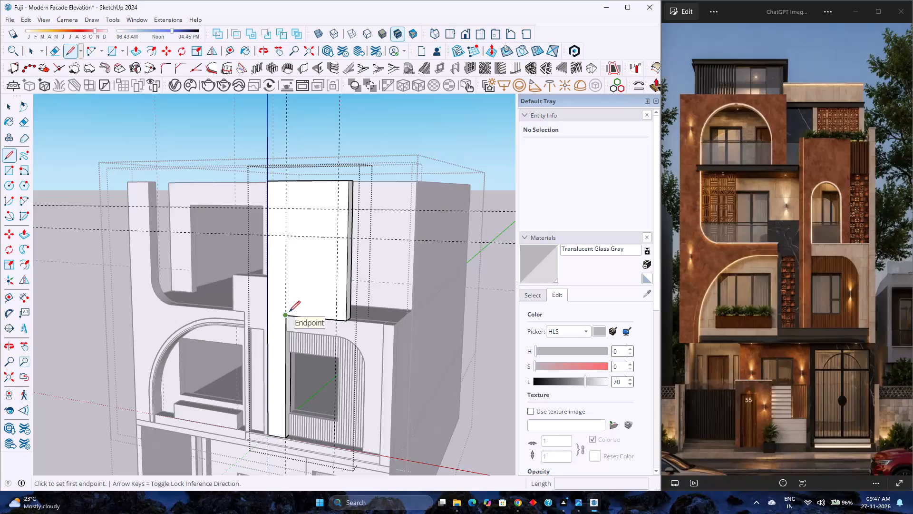
left_click(289, 312)
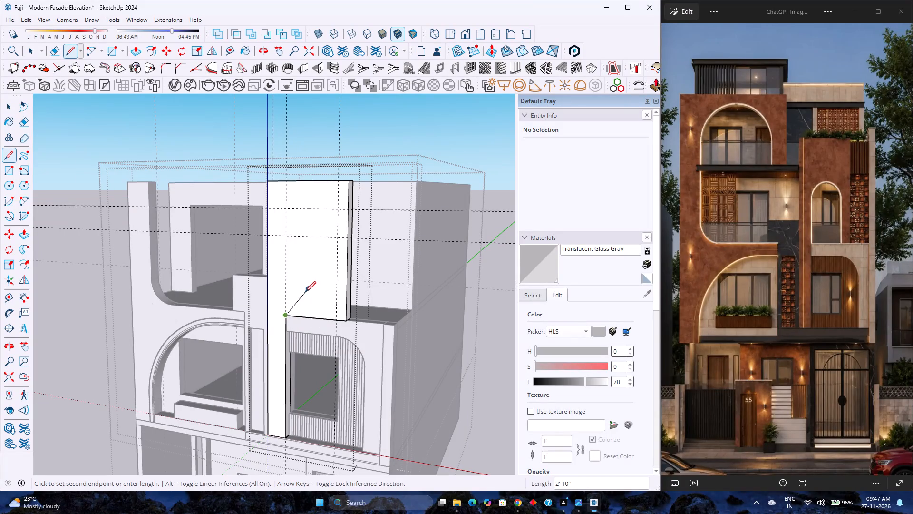
scroll(305, 292, "up", 5)
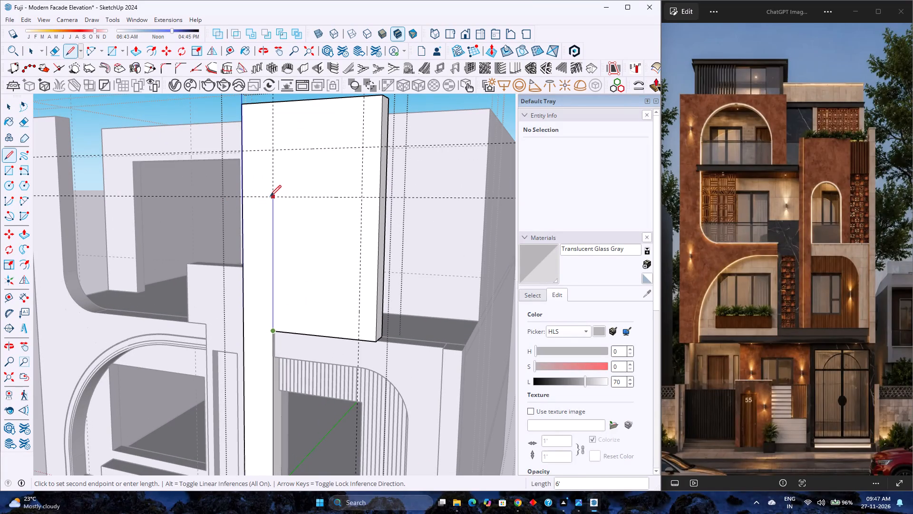
left_click(272, 197)
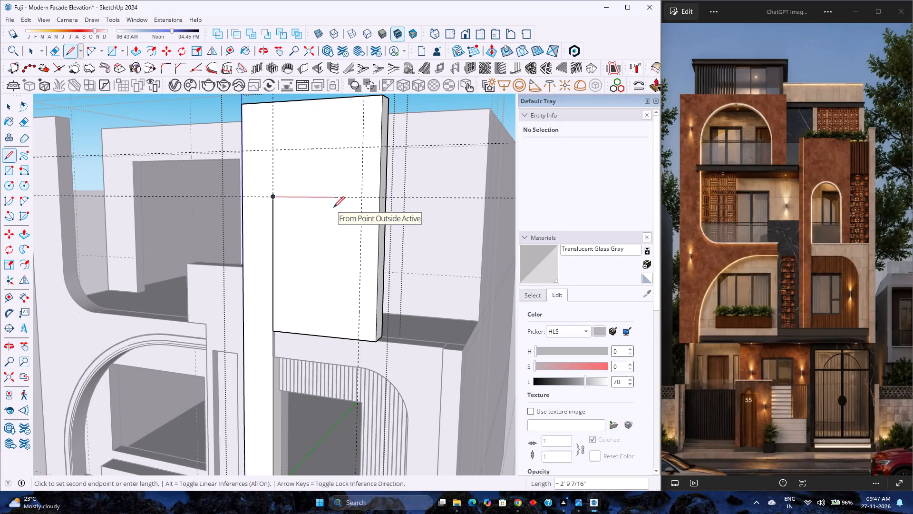
key("Escape")
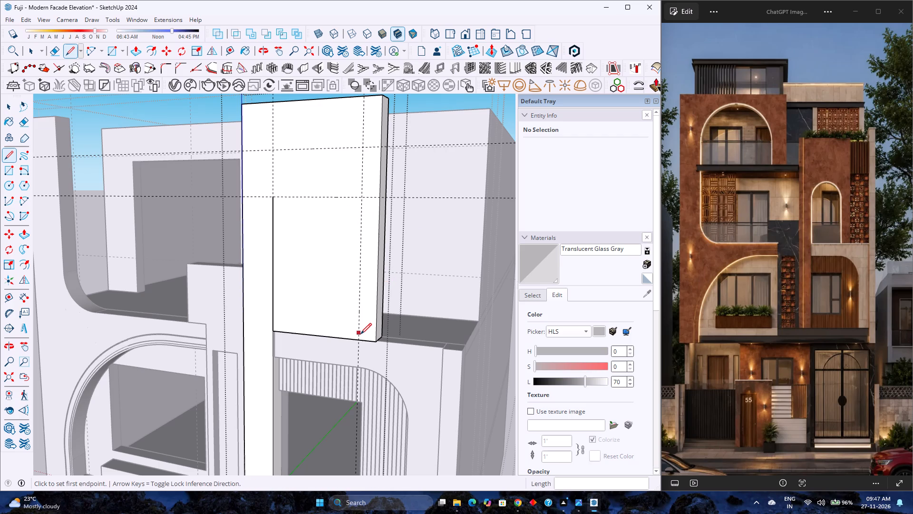
left_click(360, 338)
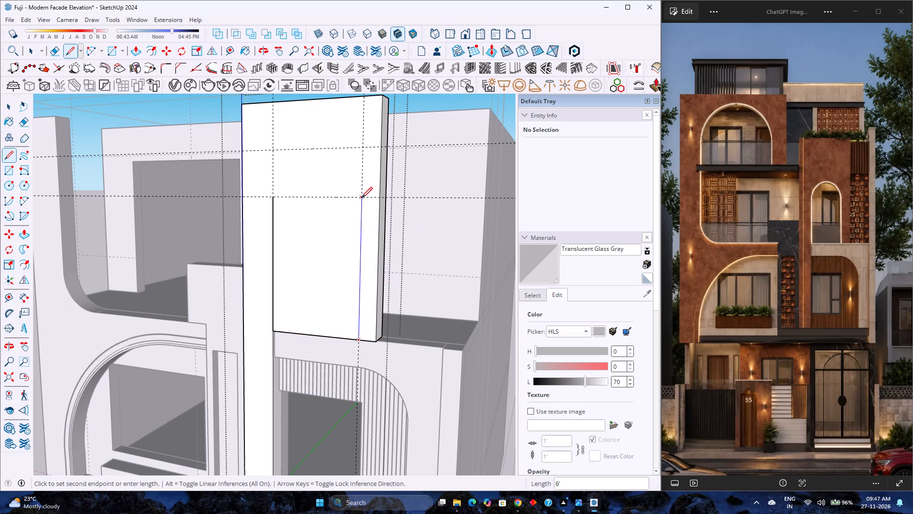
left_click(361, 198)
Draw a 2-point arc joining the tops of the two vertical lines, bulging 2' upward.
key("a")
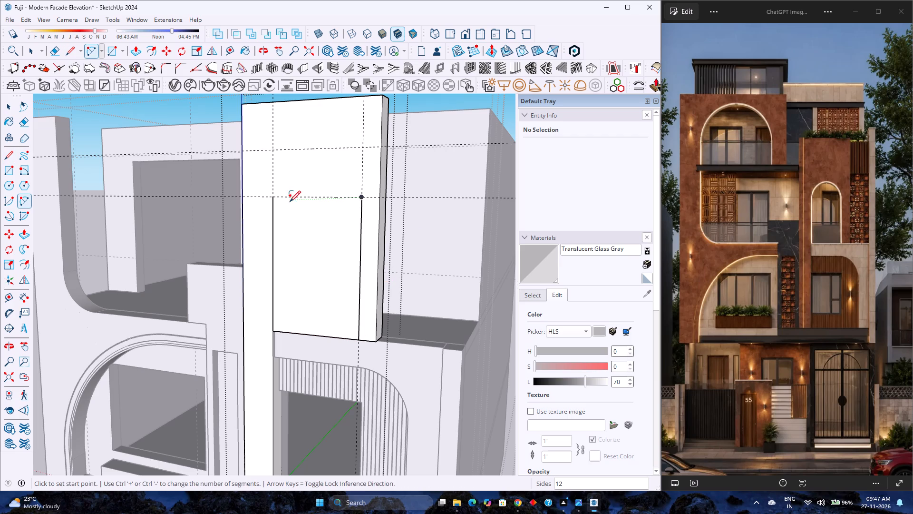
left_click(272, 197)
left_click(362, 197)
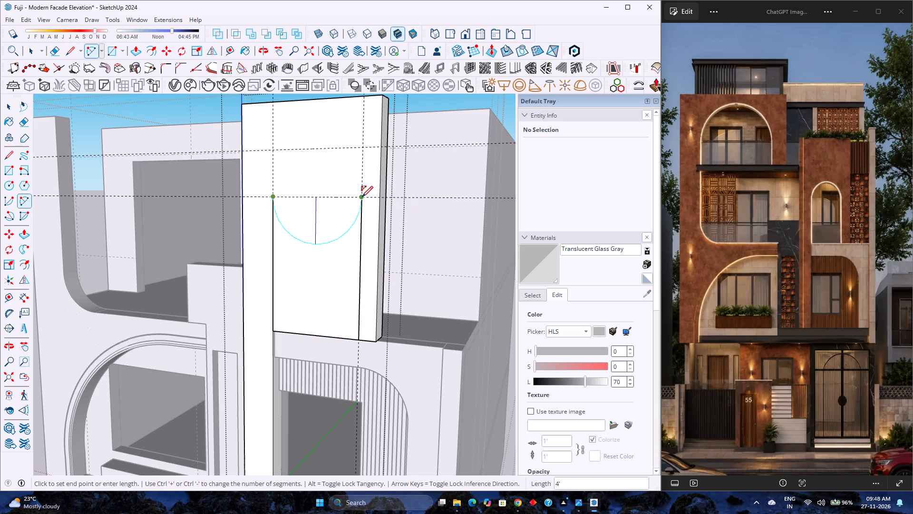
left_click(350, 148)
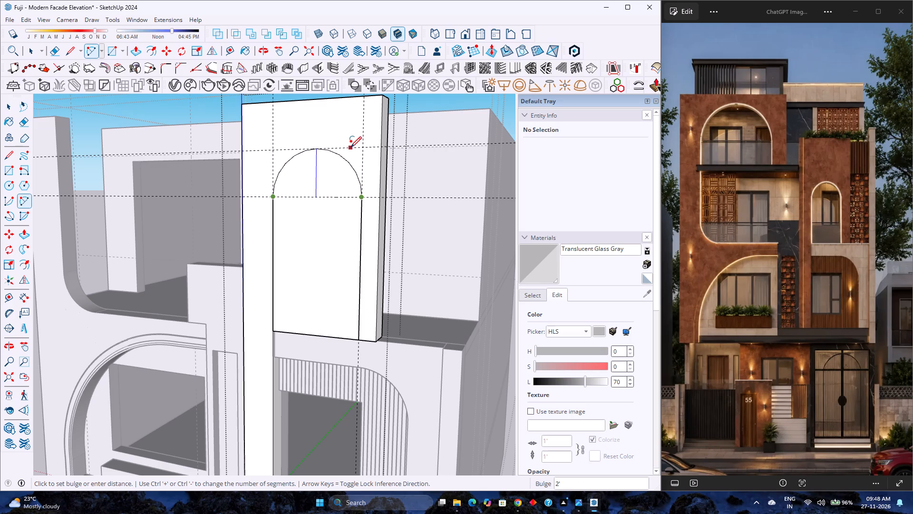
Set the new arc's segment count to 200.
key("space")
left_click(347, 161)
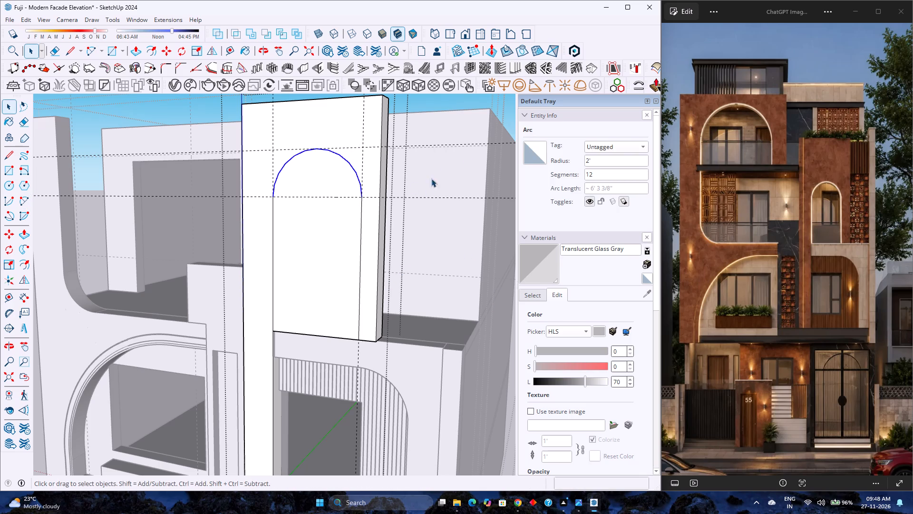
left_click(608, 177)
double_click(612, 176)
type("200")
key("Return")
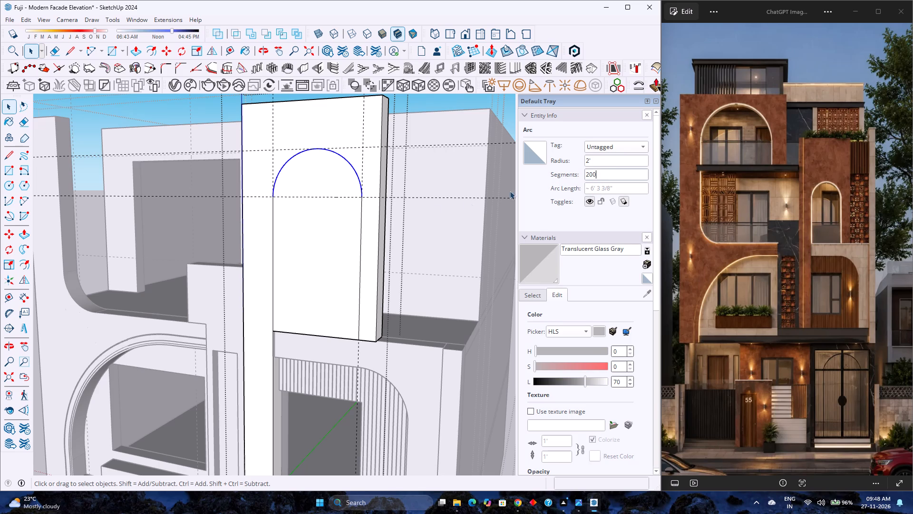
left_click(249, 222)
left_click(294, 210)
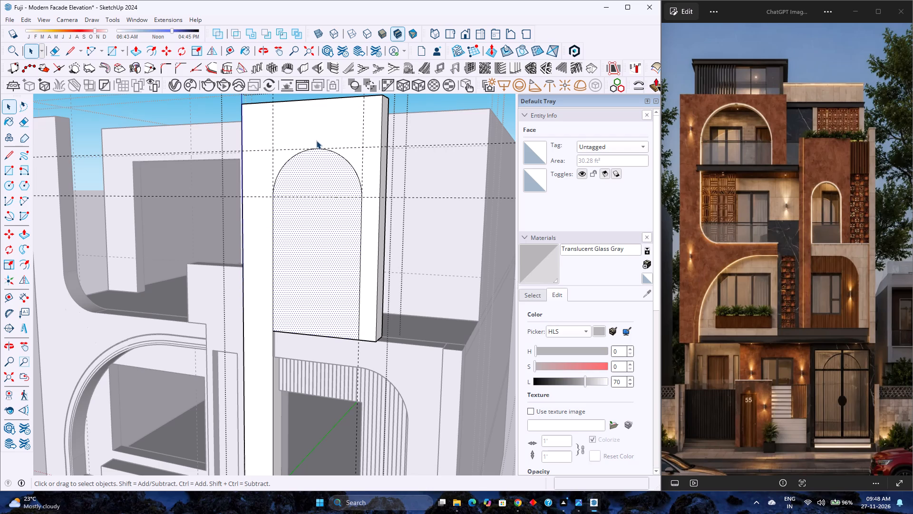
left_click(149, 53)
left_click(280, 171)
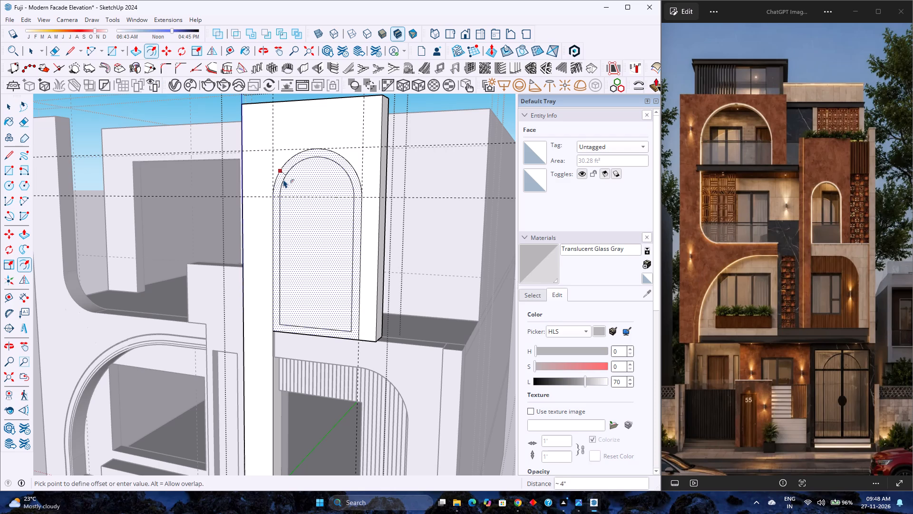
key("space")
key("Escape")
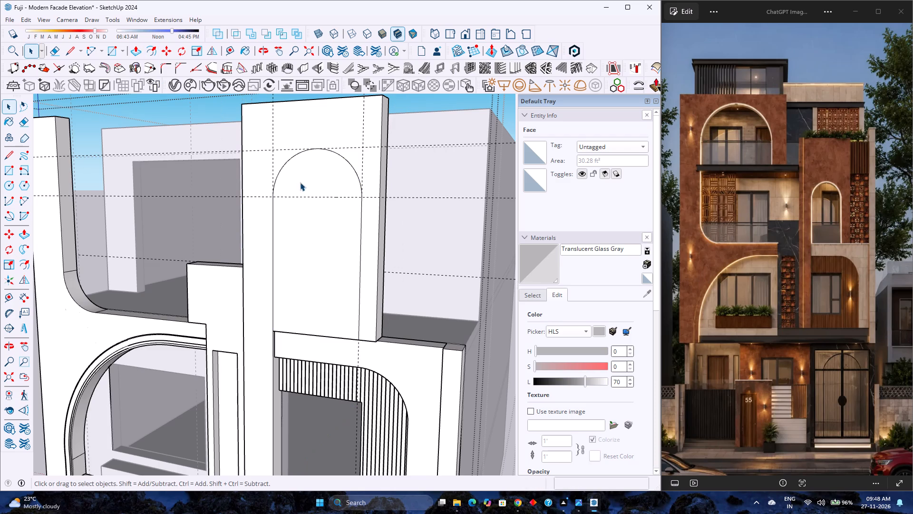
Reopen the block's group and offset the arch outline's two side lines and arc 1.5" inward, leaving out the bottom edge.
key("space")
left_click(274, 248)
double_click(274, 236)
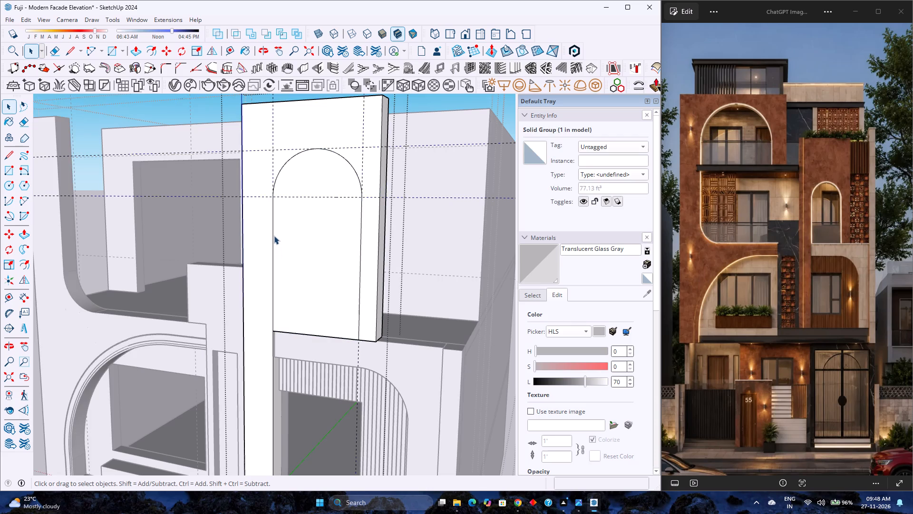
double_click(274, 236)
left_click(276, 248)
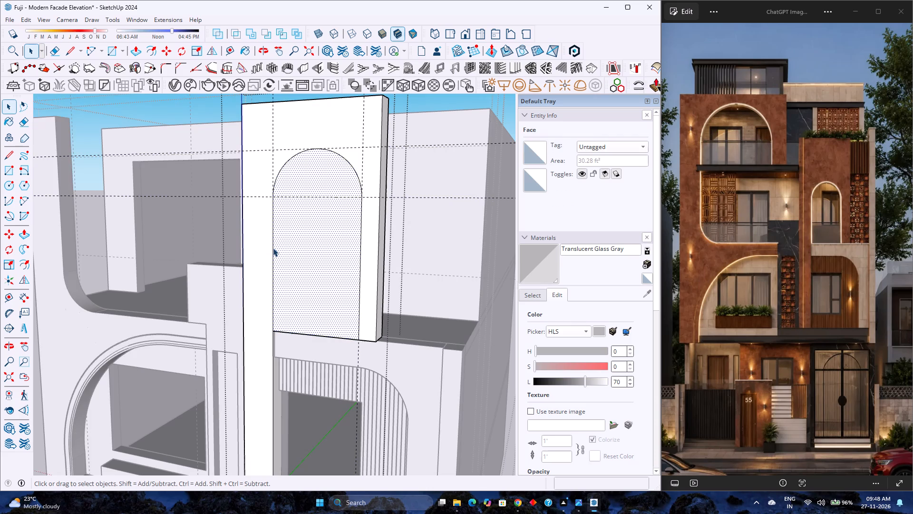
scroll(269, 251, "up", 5)
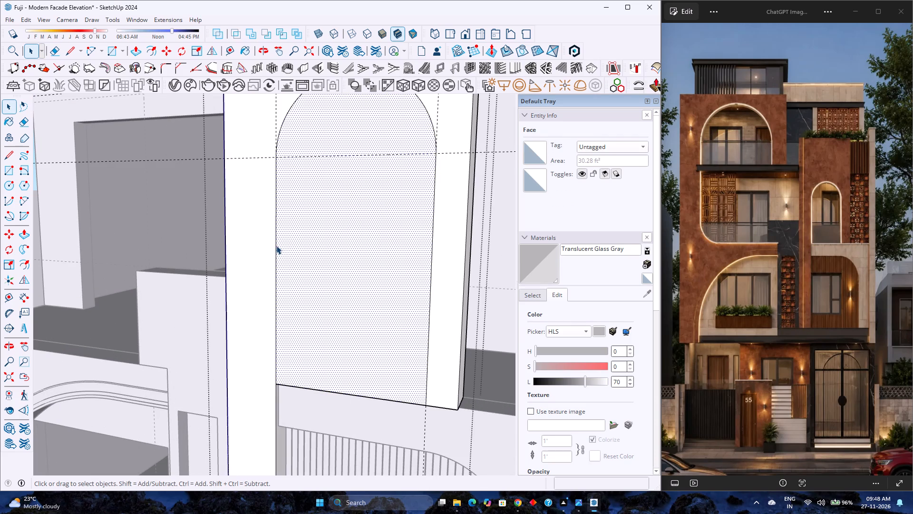
left_click(277, 245)
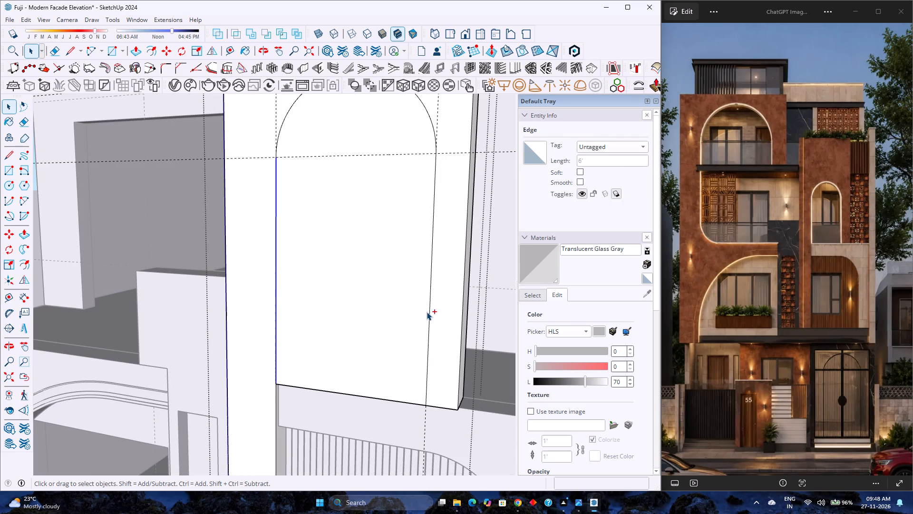
left_click(429, 314, "ctrl")
scroll(378, 299, "down", 3)
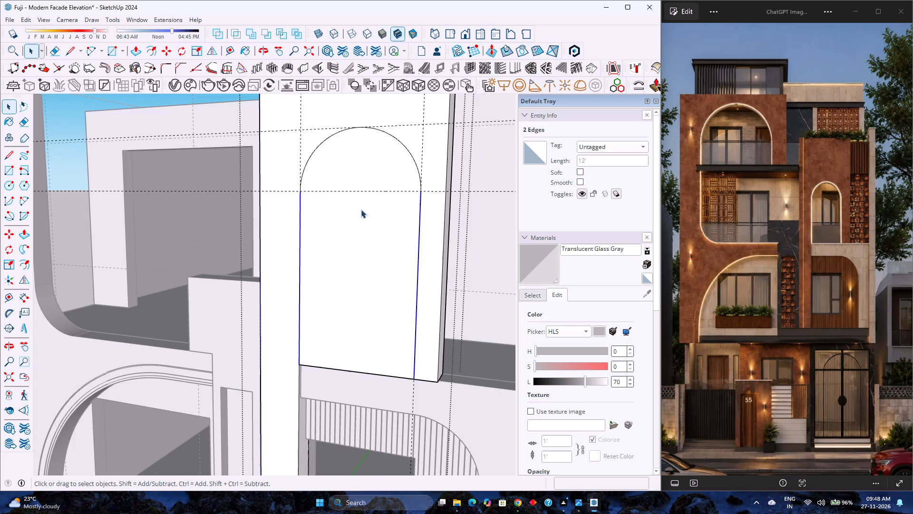
left_click(329, 138, "ctrl")
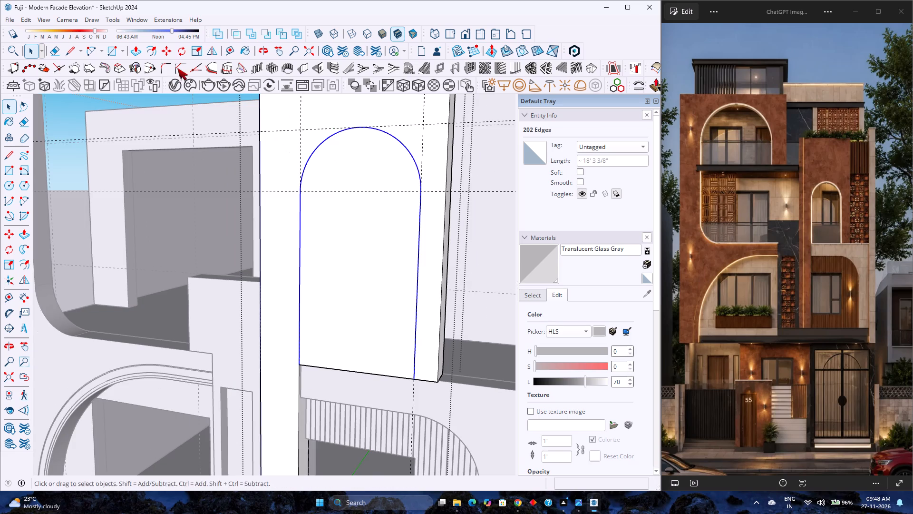
left_click(146, 49)
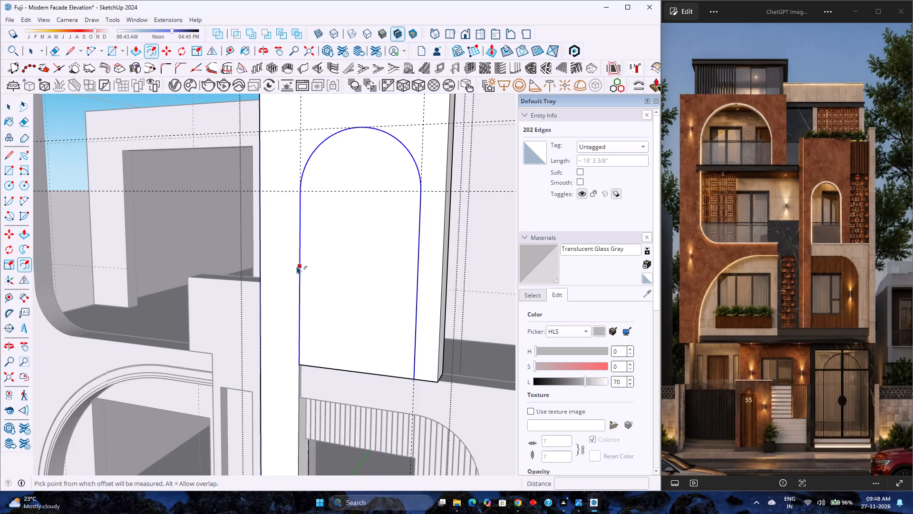
left_click(297, 266)
type("1.5")
key("Return")
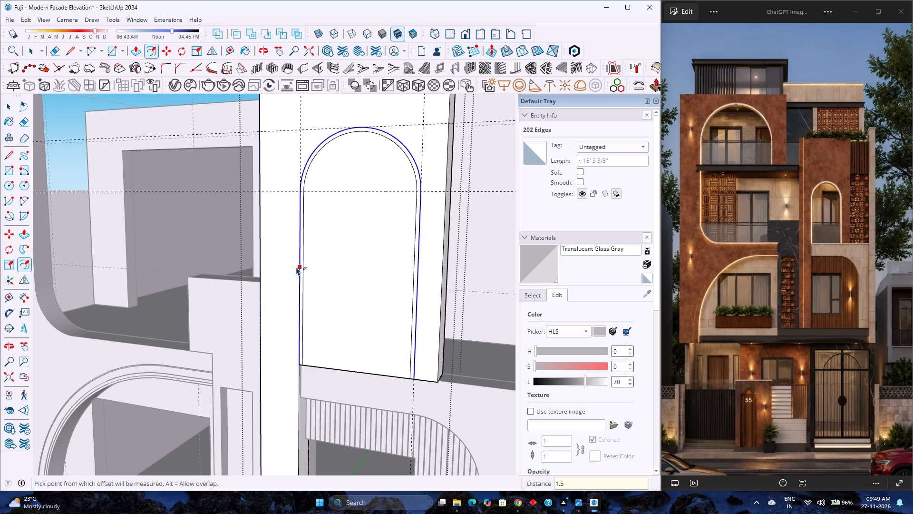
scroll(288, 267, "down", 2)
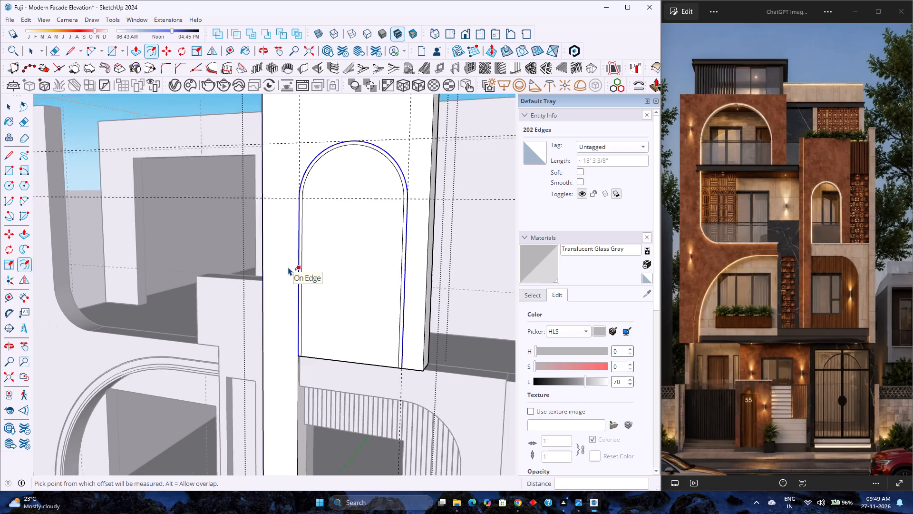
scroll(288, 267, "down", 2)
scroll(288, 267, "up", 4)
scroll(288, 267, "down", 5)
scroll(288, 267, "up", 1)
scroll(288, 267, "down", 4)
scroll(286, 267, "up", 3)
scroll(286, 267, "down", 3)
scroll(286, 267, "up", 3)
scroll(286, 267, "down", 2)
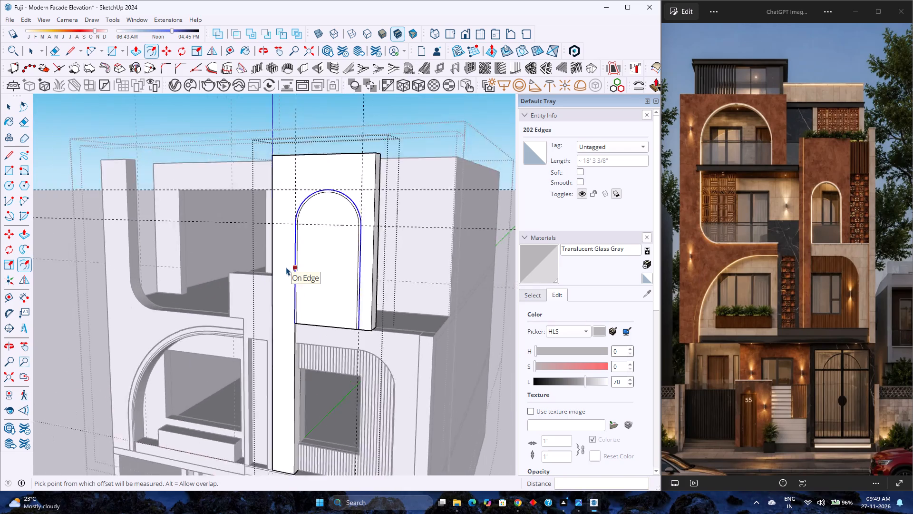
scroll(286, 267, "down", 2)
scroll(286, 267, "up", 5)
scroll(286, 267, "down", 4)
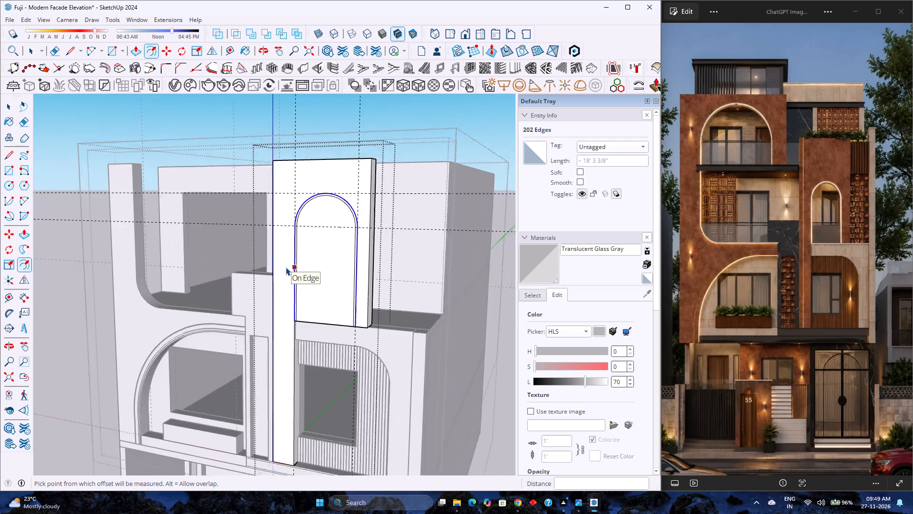
Push the inner arch face 1' back through the upper block's full thickness to cut the arched window opening.
scroll(286, 267, "up", 4)
key("space")
scroll(359, 267, "up", 3)
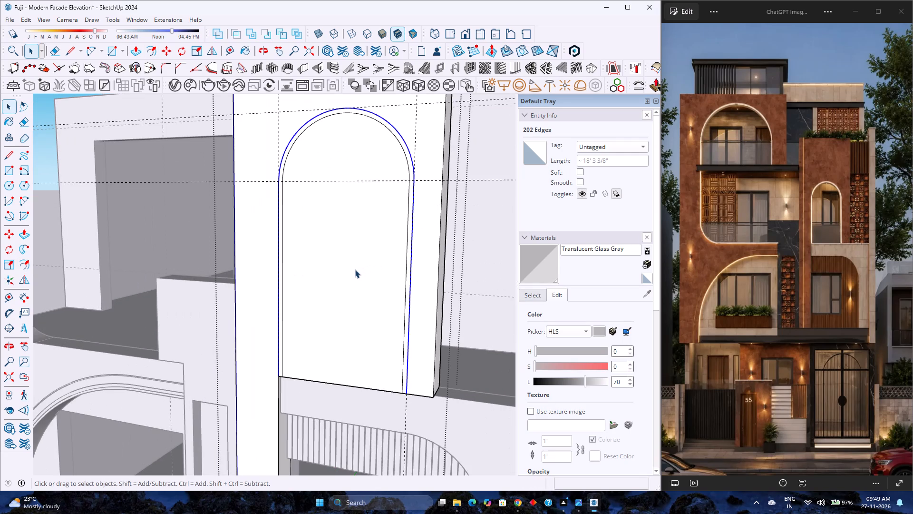
left_click(134, 50)
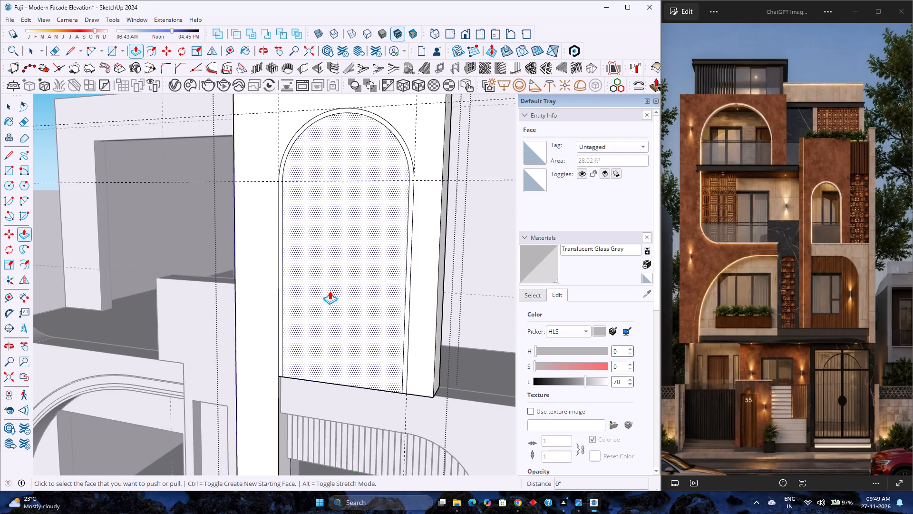
left_click(330, 291)
left_click(348, 264)
Push the narrow border face around the arched opening 0.5" inward with Push/Pull.
scroll(347, 264, "down", 2)
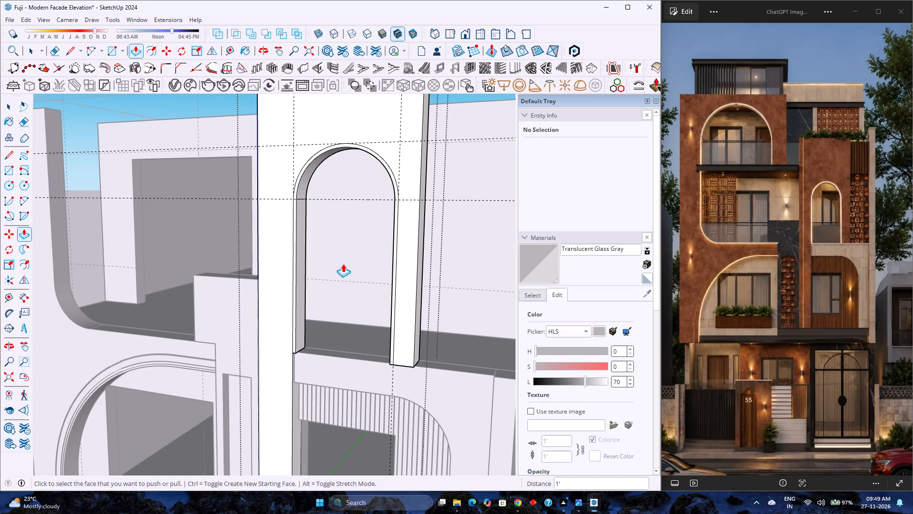
scroll(408, 172, "up", 10)
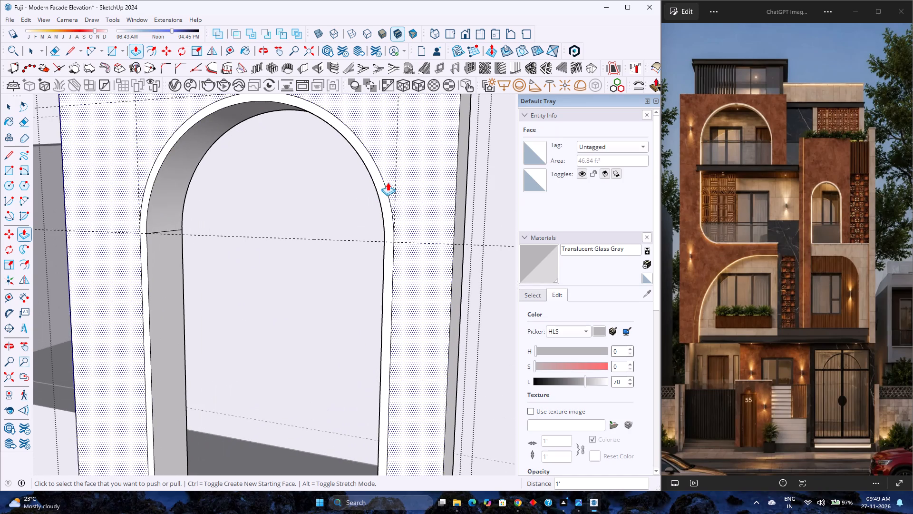
left_click(378, 189)
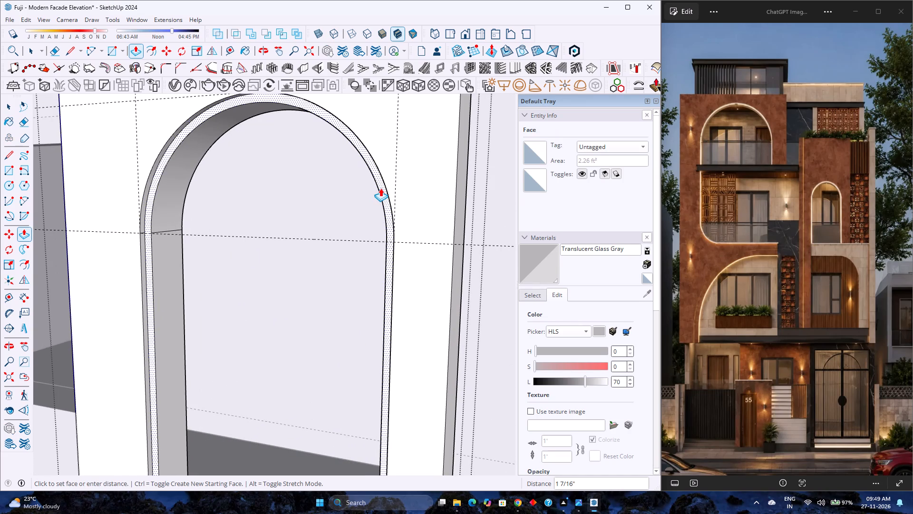
key("0")
type(".5")
key("Return")
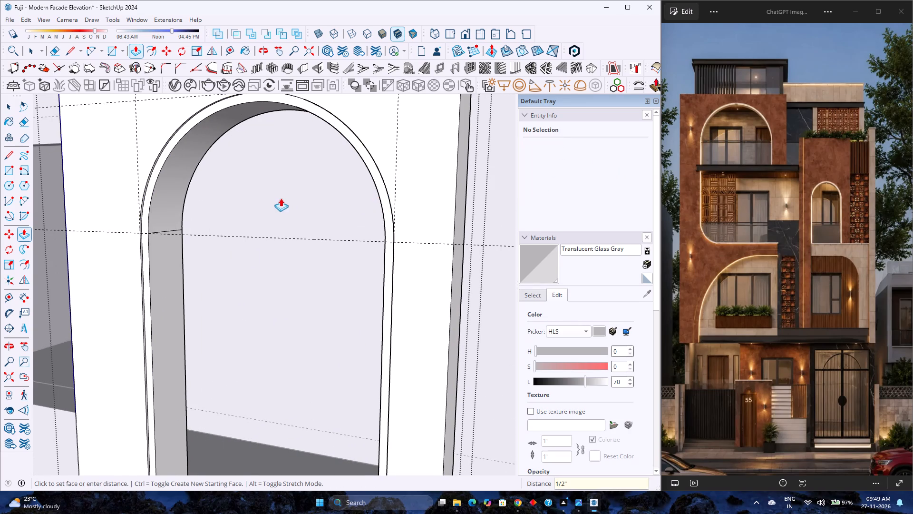
key("space")
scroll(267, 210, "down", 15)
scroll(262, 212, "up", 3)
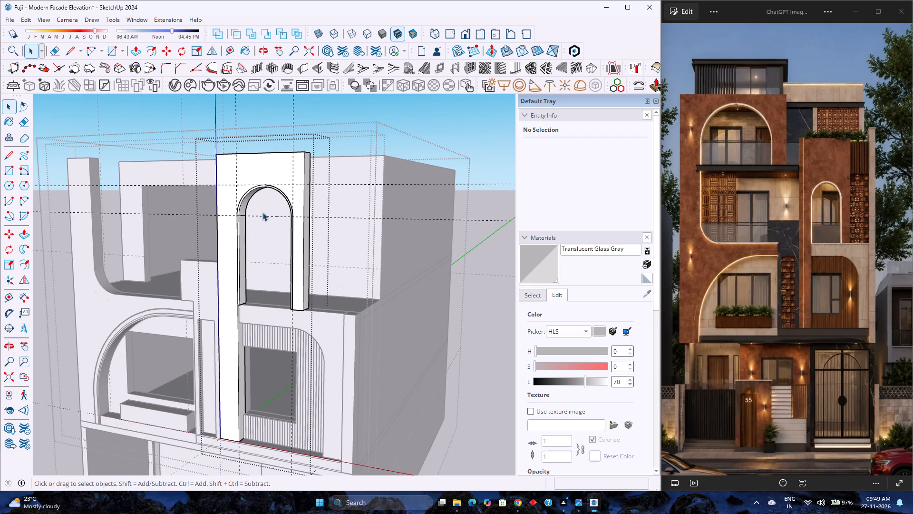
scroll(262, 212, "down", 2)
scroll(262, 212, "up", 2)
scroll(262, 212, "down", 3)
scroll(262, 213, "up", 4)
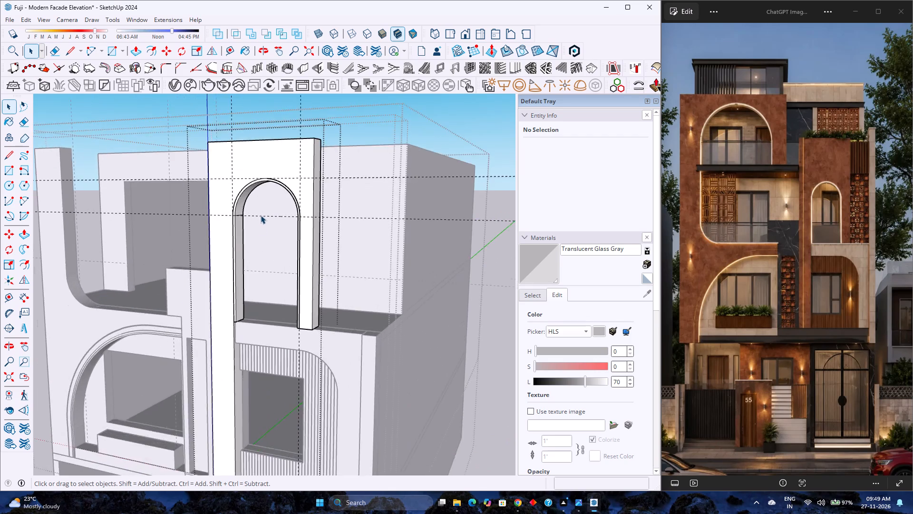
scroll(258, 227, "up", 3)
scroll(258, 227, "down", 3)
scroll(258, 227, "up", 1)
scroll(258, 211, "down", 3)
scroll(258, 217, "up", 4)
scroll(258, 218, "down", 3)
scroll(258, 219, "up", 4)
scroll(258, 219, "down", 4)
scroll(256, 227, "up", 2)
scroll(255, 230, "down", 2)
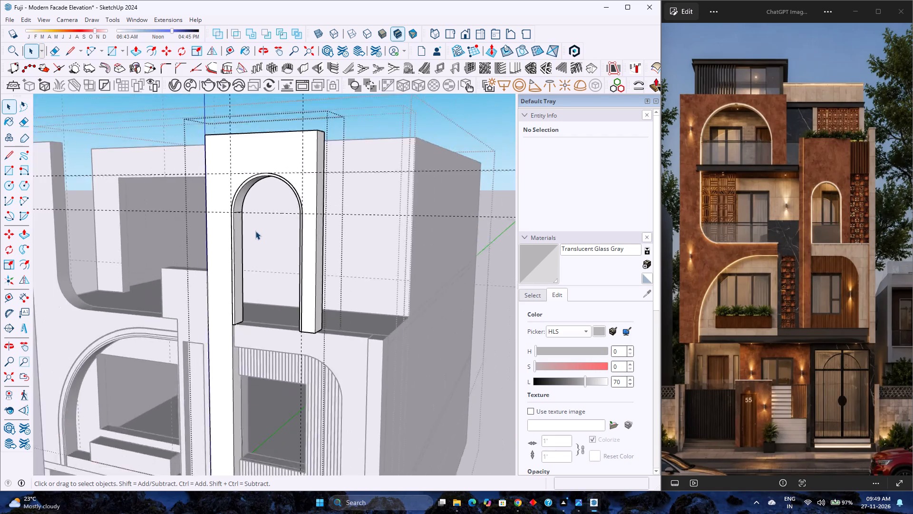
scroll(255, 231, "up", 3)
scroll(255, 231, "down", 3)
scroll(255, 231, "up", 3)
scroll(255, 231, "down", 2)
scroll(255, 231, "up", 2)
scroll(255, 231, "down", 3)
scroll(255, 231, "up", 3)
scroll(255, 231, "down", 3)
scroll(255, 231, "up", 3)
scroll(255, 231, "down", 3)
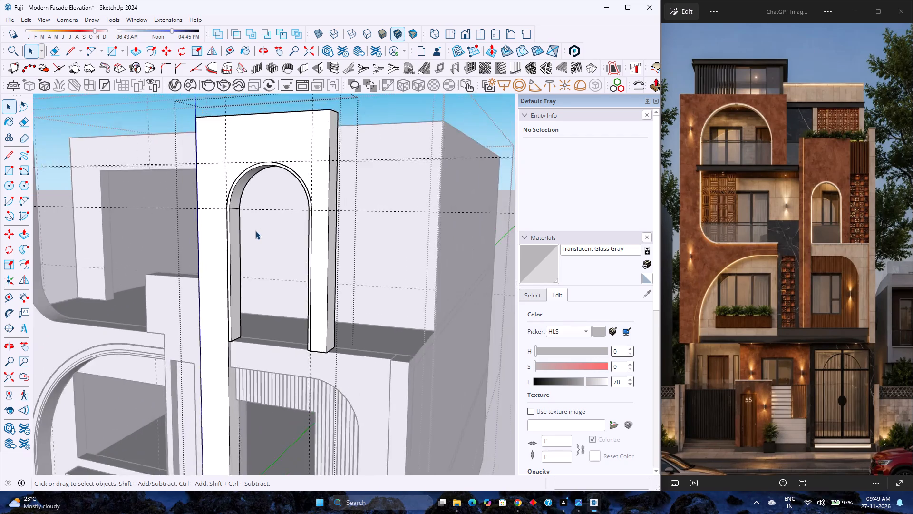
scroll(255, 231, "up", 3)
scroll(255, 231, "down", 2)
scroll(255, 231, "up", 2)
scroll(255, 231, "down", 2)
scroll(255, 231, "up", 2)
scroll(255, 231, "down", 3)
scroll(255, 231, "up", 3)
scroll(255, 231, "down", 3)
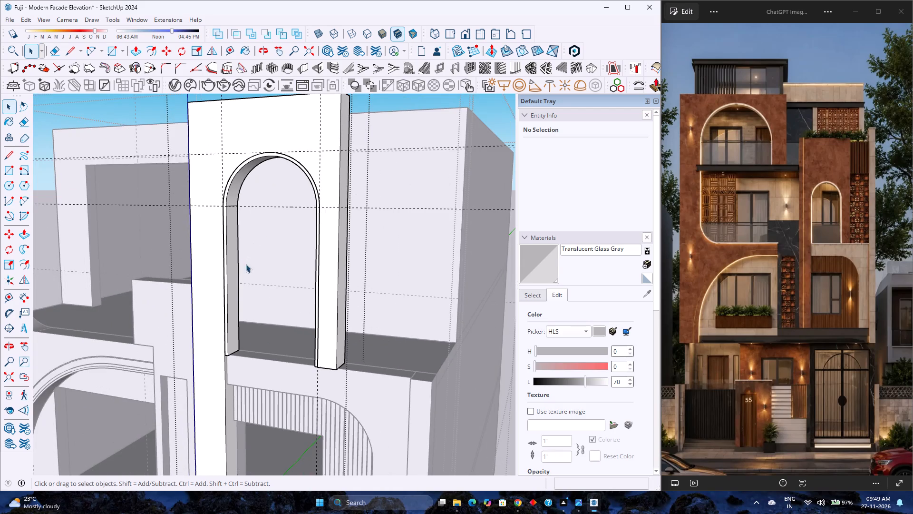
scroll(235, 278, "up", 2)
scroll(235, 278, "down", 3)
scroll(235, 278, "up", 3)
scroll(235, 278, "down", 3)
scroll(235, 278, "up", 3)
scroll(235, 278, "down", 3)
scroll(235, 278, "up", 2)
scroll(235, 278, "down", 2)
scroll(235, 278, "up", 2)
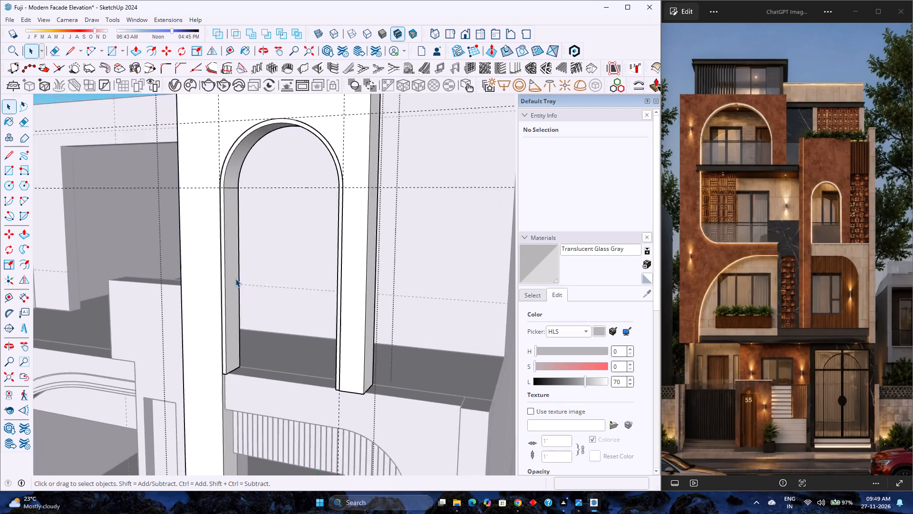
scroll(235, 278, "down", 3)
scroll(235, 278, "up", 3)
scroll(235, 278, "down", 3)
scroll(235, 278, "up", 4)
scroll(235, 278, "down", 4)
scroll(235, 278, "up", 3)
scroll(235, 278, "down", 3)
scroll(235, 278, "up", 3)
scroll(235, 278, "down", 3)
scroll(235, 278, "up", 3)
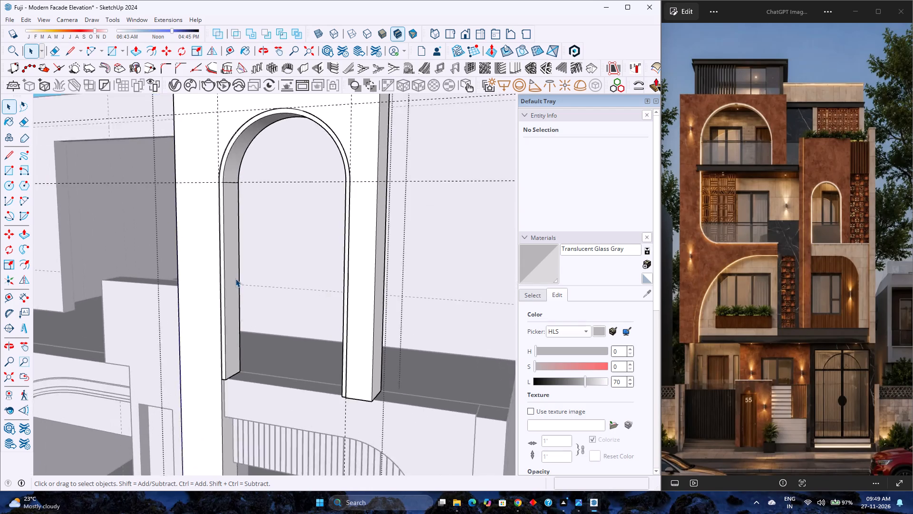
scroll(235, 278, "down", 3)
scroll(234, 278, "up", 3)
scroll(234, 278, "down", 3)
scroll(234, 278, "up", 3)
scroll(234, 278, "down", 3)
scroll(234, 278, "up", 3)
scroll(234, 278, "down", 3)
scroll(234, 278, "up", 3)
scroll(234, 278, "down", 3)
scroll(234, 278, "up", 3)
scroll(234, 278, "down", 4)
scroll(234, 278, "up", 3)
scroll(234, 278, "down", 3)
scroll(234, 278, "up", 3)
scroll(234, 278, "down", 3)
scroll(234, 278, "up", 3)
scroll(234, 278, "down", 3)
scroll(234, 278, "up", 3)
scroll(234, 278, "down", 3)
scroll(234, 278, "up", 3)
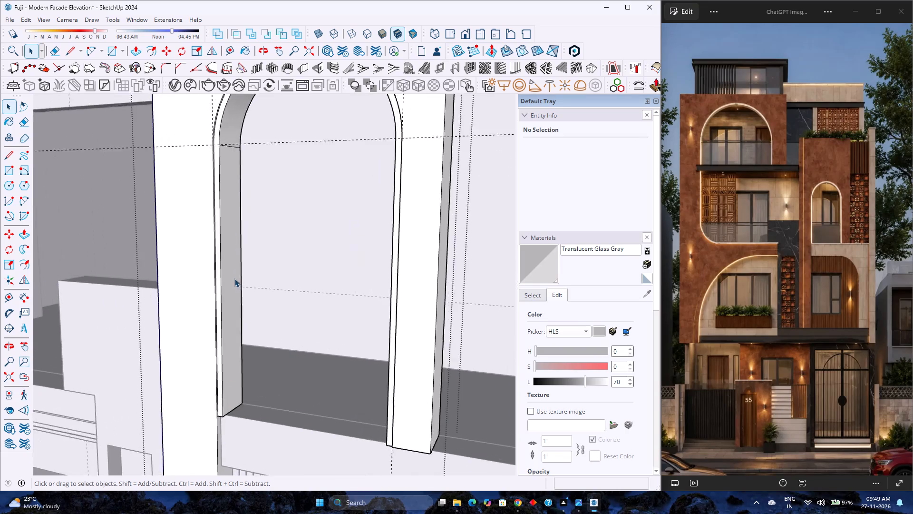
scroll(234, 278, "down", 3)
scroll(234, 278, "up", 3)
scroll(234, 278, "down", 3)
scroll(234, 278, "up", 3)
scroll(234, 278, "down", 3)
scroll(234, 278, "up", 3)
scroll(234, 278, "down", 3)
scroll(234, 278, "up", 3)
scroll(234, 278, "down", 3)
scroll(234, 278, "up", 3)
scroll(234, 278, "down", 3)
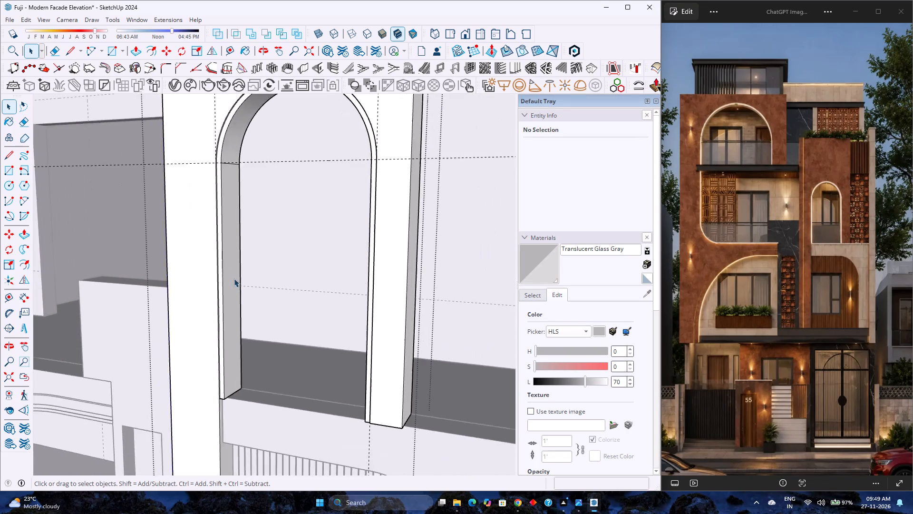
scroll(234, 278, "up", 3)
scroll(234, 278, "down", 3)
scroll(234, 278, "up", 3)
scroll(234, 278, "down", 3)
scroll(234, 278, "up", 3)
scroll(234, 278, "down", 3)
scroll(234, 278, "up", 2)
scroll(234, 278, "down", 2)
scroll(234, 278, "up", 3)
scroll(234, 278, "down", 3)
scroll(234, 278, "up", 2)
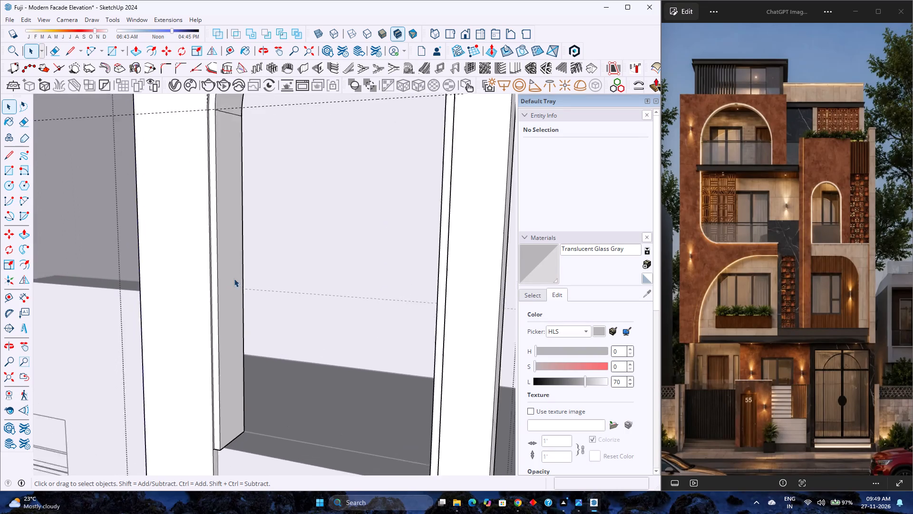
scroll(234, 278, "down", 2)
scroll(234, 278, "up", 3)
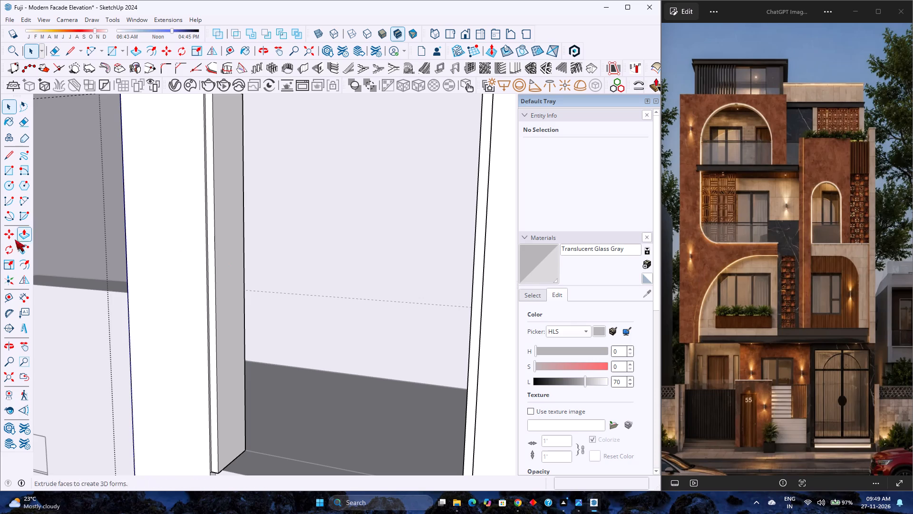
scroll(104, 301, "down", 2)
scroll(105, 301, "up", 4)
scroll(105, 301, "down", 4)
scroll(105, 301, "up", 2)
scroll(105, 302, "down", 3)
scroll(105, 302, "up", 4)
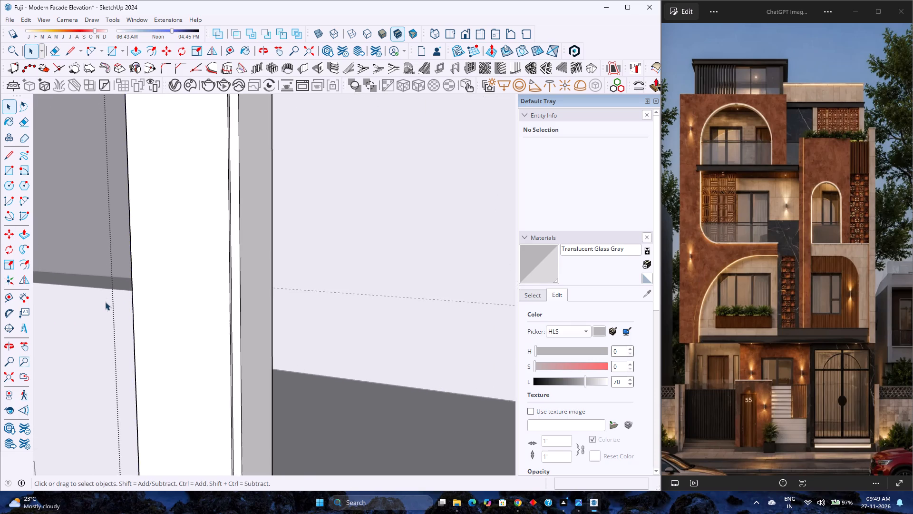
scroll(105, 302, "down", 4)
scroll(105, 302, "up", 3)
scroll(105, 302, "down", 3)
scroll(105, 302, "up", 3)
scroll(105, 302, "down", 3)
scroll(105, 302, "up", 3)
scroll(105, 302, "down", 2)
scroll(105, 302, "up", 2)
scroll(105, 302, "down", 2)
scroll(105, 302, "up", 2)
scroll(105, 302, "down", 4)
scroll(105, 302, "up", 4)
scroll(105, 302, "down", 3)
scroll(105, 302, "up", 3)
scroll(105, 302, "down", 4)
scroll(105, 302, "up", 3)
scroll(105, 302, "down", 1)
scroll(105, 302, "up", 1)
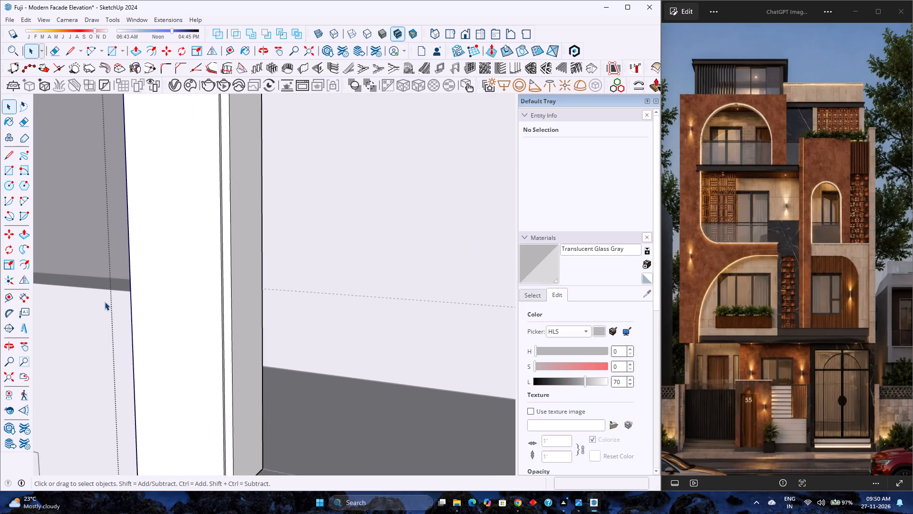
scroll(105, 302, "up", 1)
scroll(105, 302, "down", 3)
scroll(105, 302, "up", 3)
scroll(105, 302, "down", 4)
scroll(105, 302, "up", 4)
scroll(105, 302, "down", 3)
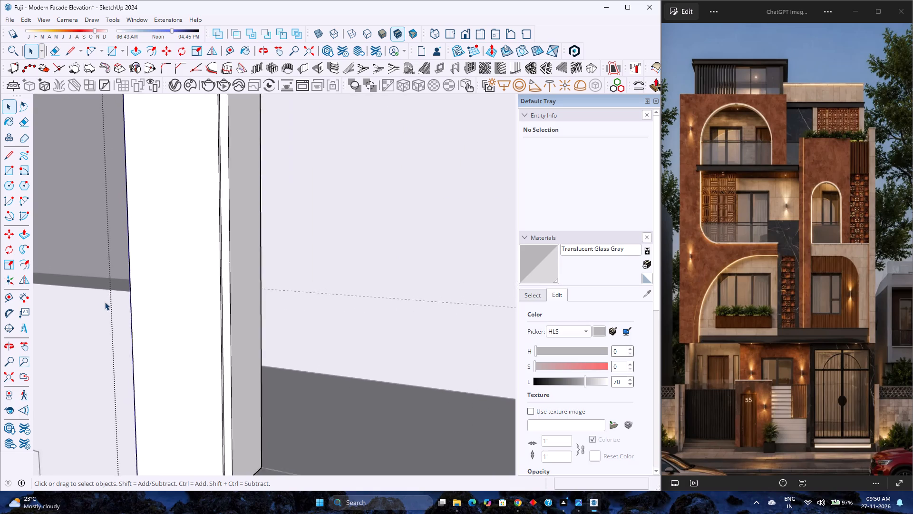
Push/Pull the top of the narrow end pier beside the ribbed wall up 10', level with the upper block's top.
scroll(105, 302, "down", 1)
scroll(105, 302, "up", 3)
scroll(105, 302, "down", 3)
scroll(105, 302, "up", 3)
scroll(105, 302, "down", 4)
scroll(105, 300, "up", 4)
scroll(105, 300, "down", 5)
scroll(242, 244, "down", 8)
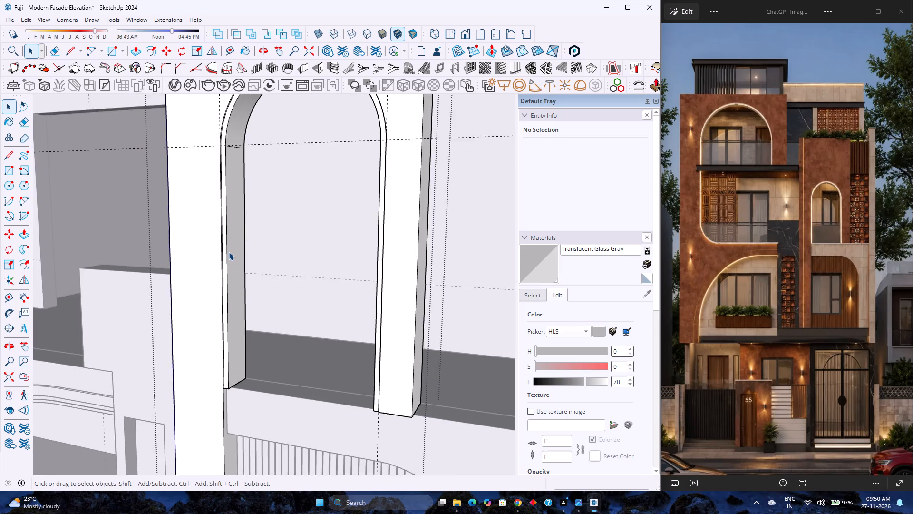
scroll(229, 252, "down", 2)
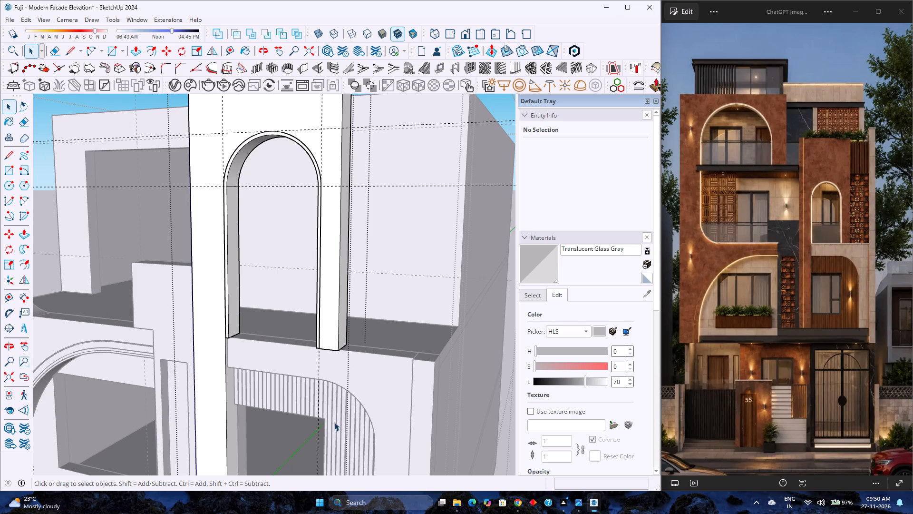
key("Escape")
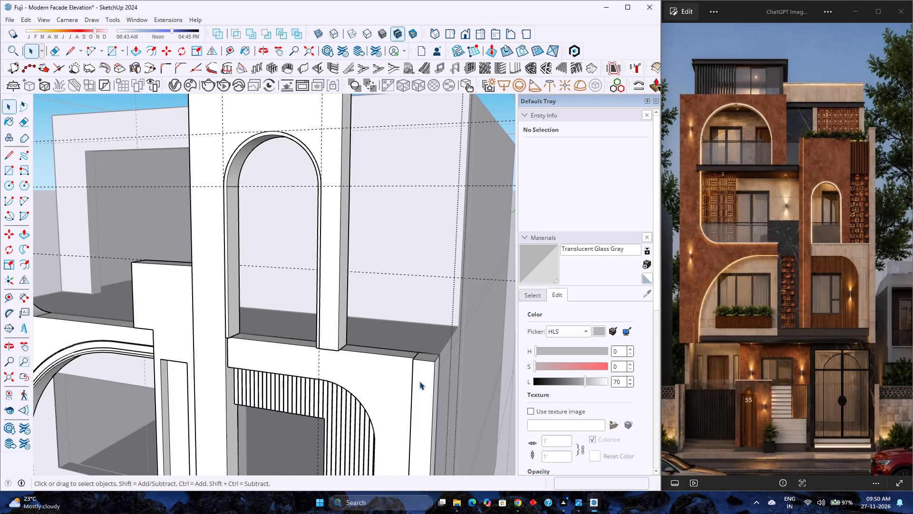
double_click(421, 381)
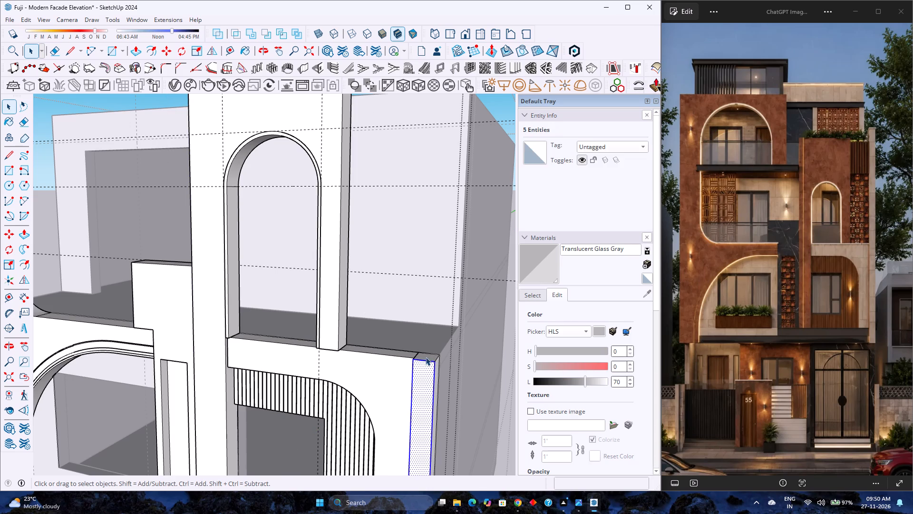
left_click(426, 357)
key("p")
left_click(418, 366)
scroll(418, 346, "down", 4)
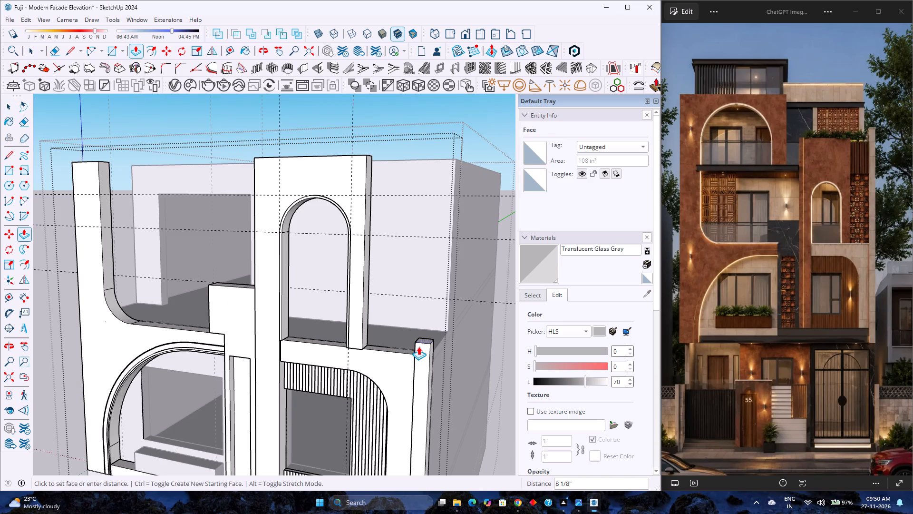
left_click(365, 154)
scroll(370, 165, "up", 4)
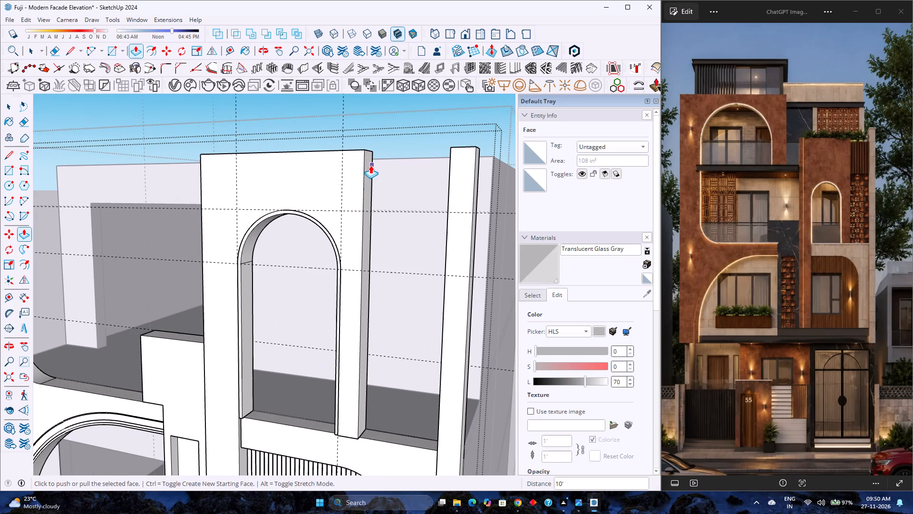
scroll(371, 200, "down", 4)
key("space")
scroll(394, 290, "down", 3)
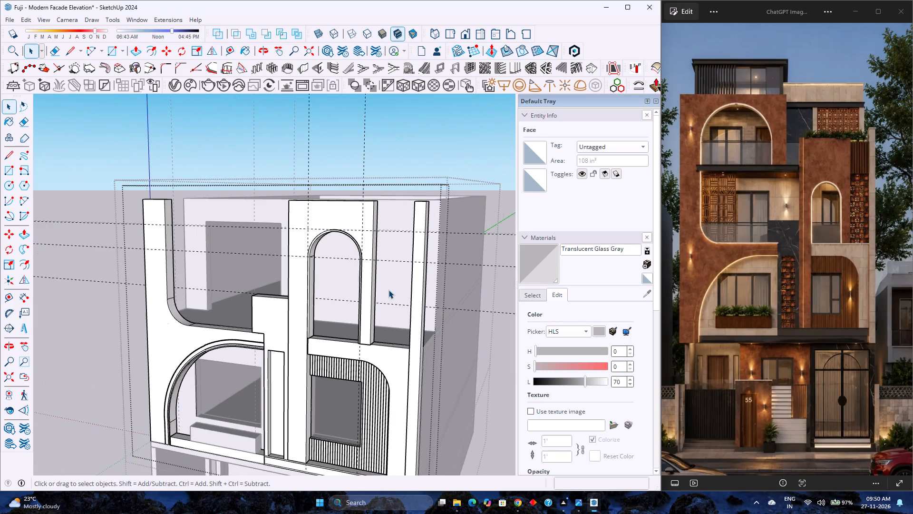
Close the facade group and save the model.
scroll(387, 290, "up", 5)
scroll(376, 290, "down", 4)
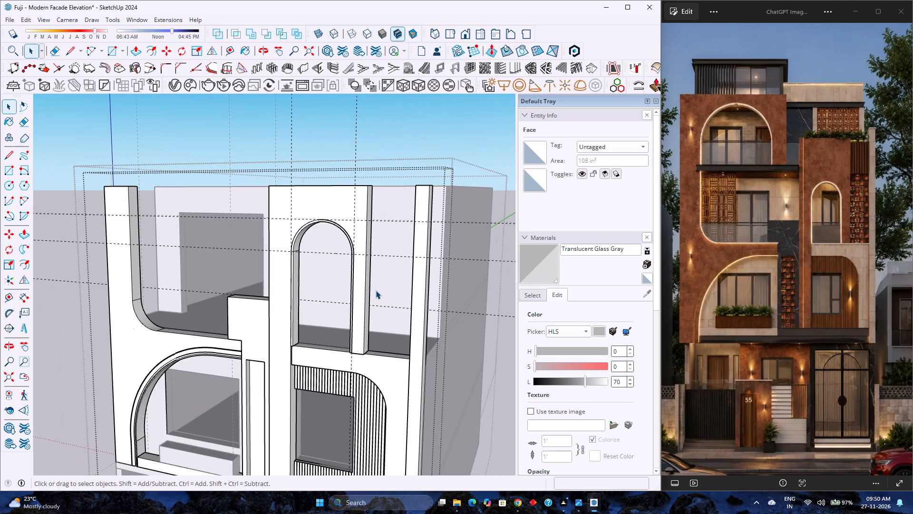
scroll(376, 290, "down", 6)
middle_click_drag(375, 291, 393, 334)
middle_click(393, 334)
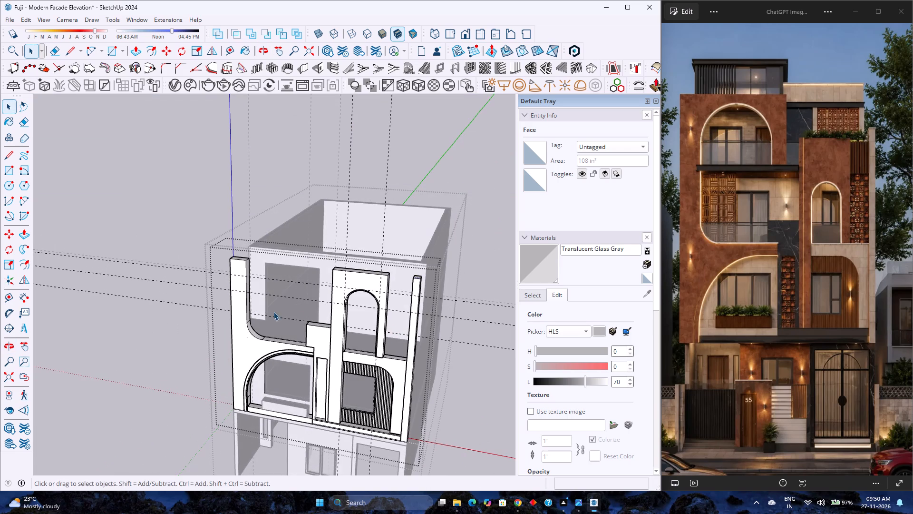
left_click(186, 336)
scroll(277, 314, "up", 3)
scroll(277, 314, "down", 4)
scroll(277, 314, "up", 4)
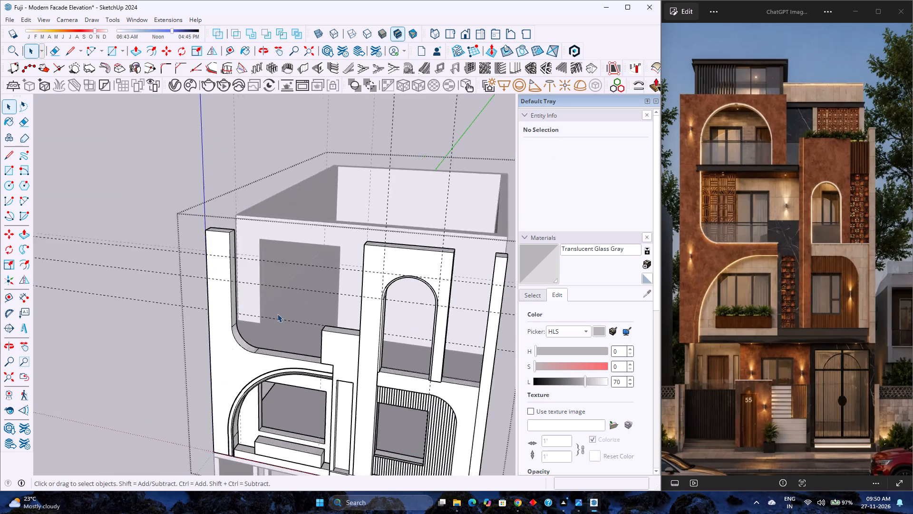
scroll(277, 314, "down", 3)
left_click(179, 335)
key("ctrl+s")
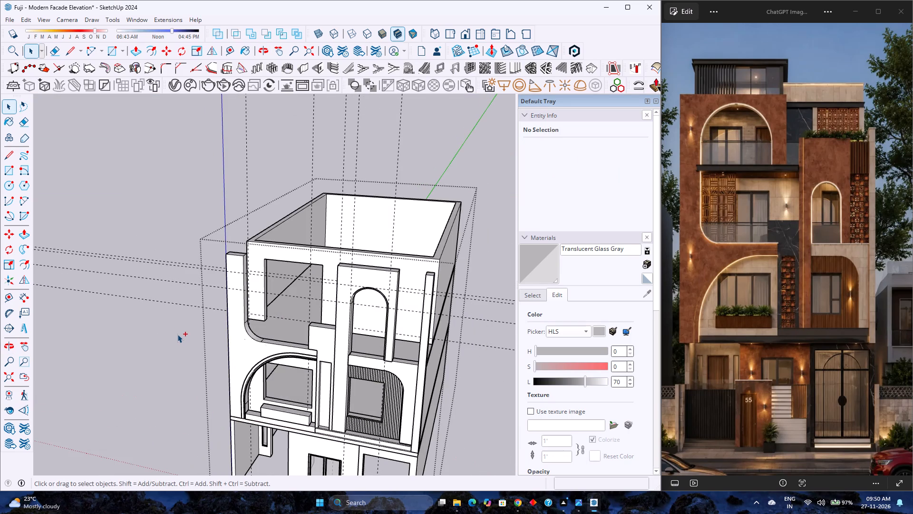
Examine the whole house from above and from the front, checking the facade's massing and openings against the reference image.
scroll(177, 334, "down", 5)
scroll(177, 334, "up", 5)
scroll(177, 334, "down", 6)
scroll(177, 334, "up", 5)
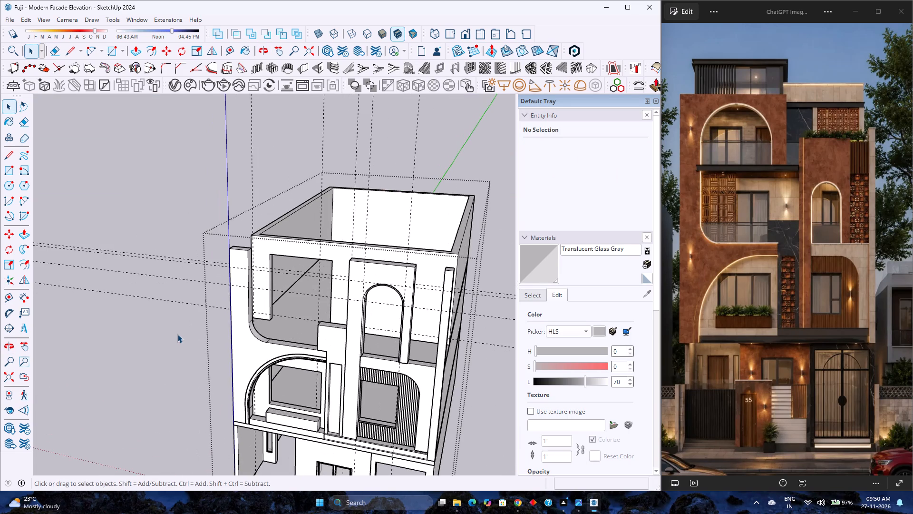
scroll(177, 334, "down", 4)
scroll(177, 334, "up", 4)
scroll(177, 334, "down", 3)
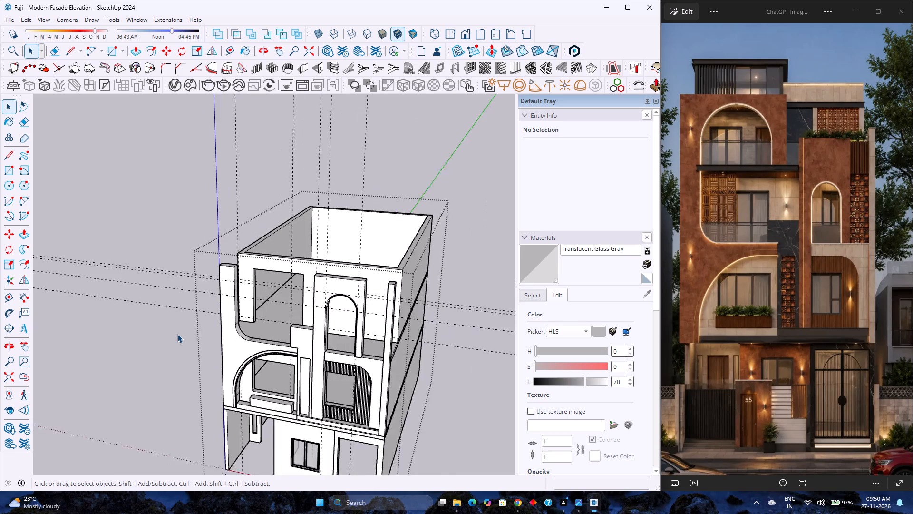
scroll(177, 334, "down", 1)
scroll(177, 334, "up", 4)
scroll(177, 334, "down", 4)
scroll(177, 334, "up", 4)
scroll(177, 334, "down", 5)
scroll(177, 334, "up", 5)
scroll(177, 334, "down", 5)
scroll(177, 334, "up", 5)
scroll(177, 334, "down", 5)
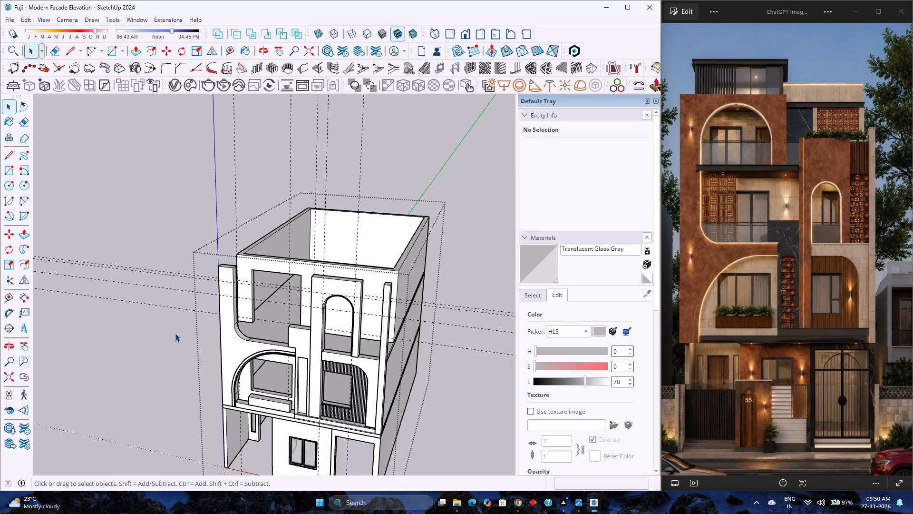
middle_click_drag(233, 413, 227, 297)
scroll(229, 296, "down", 3)
scroll(230, 297, "up", 4)
scroll(231, 301, "down", 2)
scroll(232, 302, "up", 4)
scroll(232, 302, "down", 4)
scroll(232, 302, "up", 4)
scroll(232, 302, "down", 4)
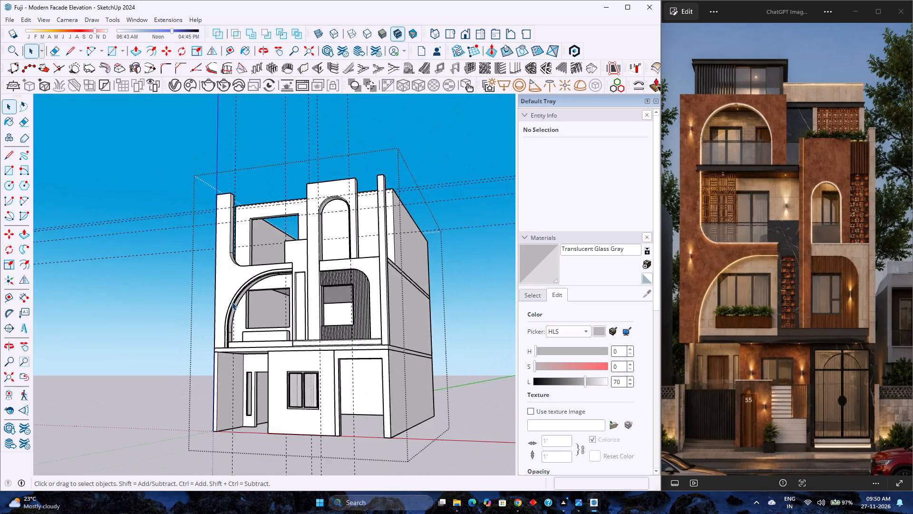
scroll(232, 302, "up", 4)
scroll(232, 302, "down", 4)
scroll(232, 302, "up", 3)
scroll(232, 302, "down", 2)
scroll(232, 304, "up", 3)
scroll(232, 305, "down", 3)
scroll(233, 310, "up", 3)
scroll(233, 310, "down", 2)
scroll(233, 310, "up", 3)
scroll(233, 310, "down", 3)
scroll(233, 310, "up", 2)
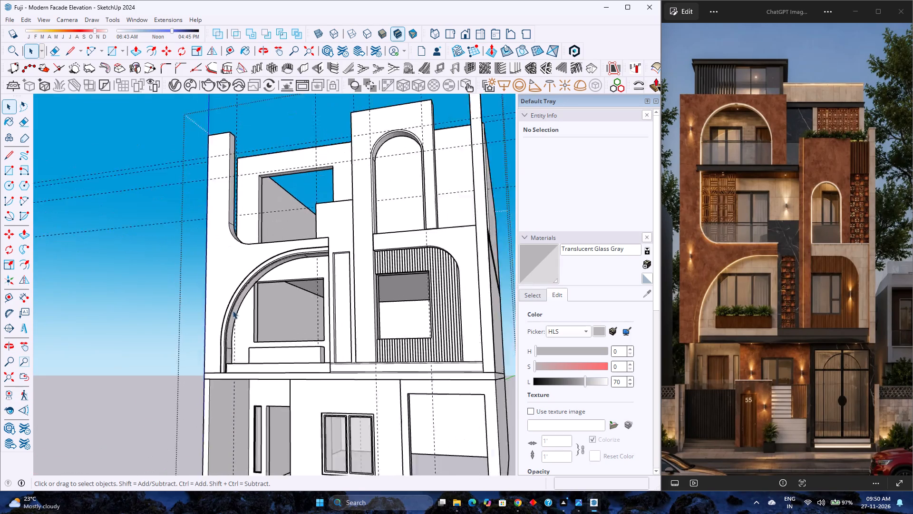
scroll(233, 310, "up", 1)
scroll(233, 310, "down", 4)
scroll(233, 310, "up", 4)
scroll(233, 310, "down", 3)
scroll(233, 310, "up", 3)
scroll(233, 310, "down", 4)
scroll(233, 310, "up", 4)
scroll(233, 310, "down", 4)
scroll(233, 310, "up", 4)
scroll(233, 310, "down", 3)
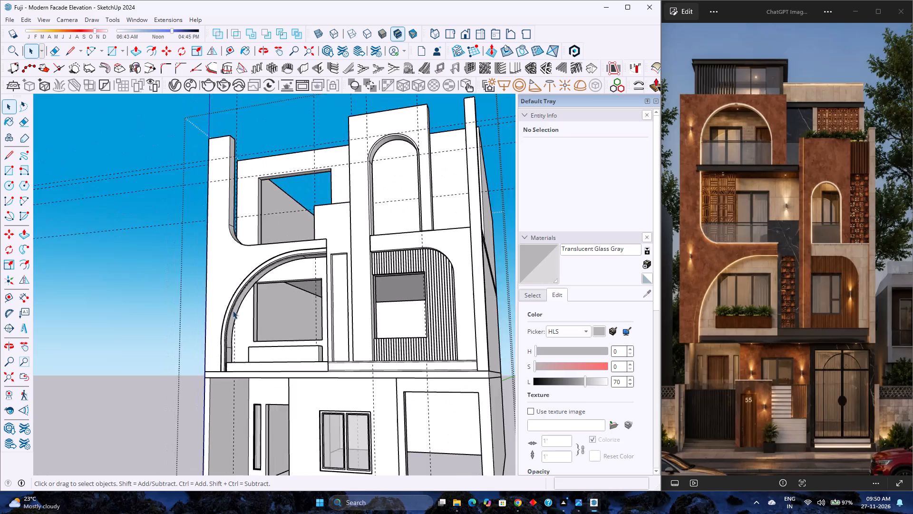
scroll(233, 310, "down", 5)
middle_click_drag(233, 310, 264, 349)
scroll(250, 337, "down", 3)
scroll(250, 337, "up", 4)
scroll(250, 337, "down", 5)
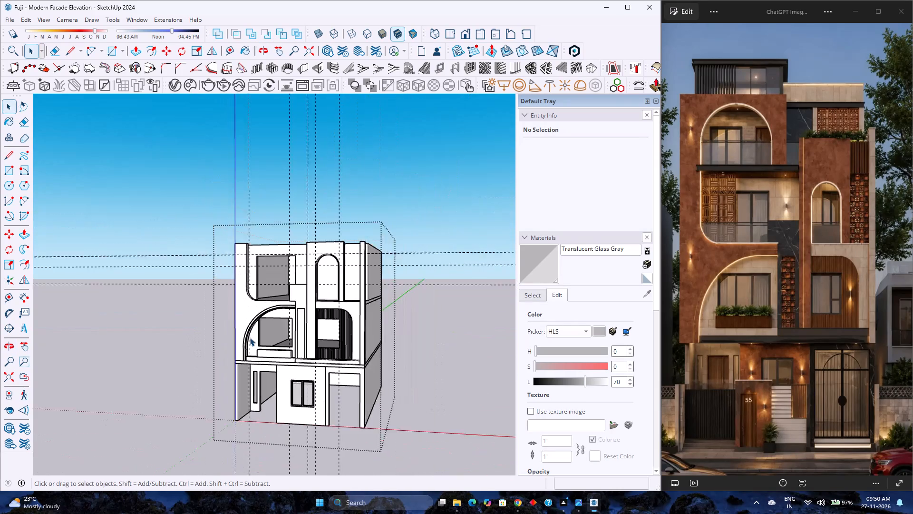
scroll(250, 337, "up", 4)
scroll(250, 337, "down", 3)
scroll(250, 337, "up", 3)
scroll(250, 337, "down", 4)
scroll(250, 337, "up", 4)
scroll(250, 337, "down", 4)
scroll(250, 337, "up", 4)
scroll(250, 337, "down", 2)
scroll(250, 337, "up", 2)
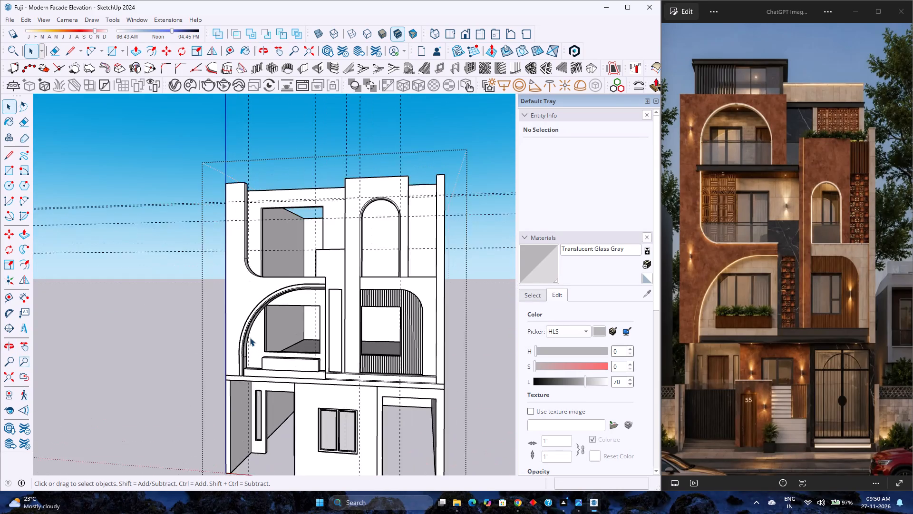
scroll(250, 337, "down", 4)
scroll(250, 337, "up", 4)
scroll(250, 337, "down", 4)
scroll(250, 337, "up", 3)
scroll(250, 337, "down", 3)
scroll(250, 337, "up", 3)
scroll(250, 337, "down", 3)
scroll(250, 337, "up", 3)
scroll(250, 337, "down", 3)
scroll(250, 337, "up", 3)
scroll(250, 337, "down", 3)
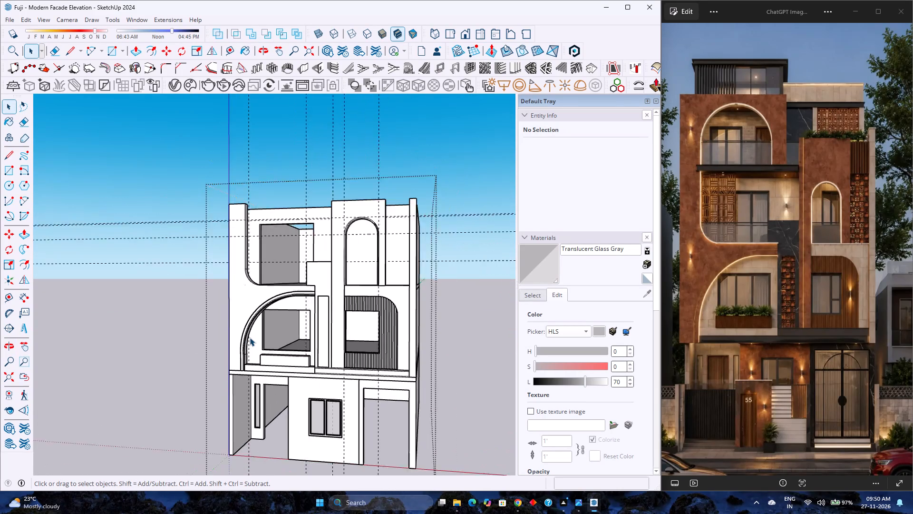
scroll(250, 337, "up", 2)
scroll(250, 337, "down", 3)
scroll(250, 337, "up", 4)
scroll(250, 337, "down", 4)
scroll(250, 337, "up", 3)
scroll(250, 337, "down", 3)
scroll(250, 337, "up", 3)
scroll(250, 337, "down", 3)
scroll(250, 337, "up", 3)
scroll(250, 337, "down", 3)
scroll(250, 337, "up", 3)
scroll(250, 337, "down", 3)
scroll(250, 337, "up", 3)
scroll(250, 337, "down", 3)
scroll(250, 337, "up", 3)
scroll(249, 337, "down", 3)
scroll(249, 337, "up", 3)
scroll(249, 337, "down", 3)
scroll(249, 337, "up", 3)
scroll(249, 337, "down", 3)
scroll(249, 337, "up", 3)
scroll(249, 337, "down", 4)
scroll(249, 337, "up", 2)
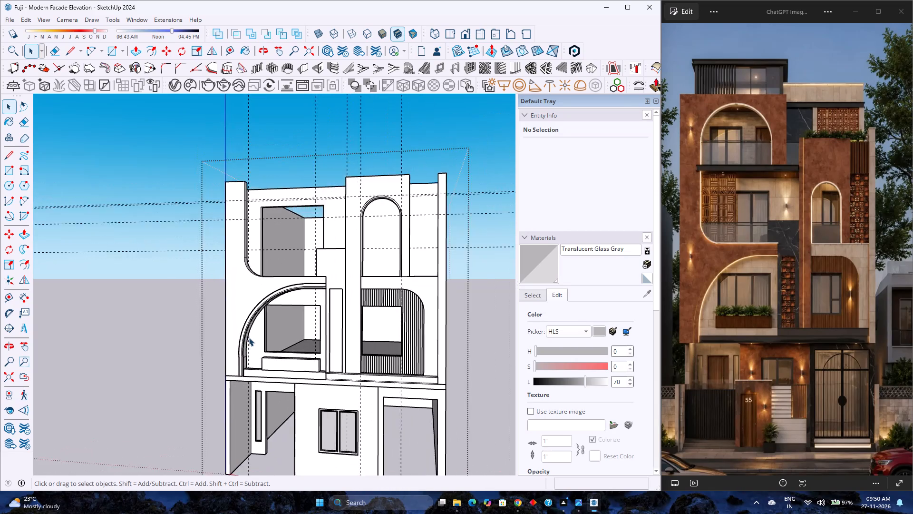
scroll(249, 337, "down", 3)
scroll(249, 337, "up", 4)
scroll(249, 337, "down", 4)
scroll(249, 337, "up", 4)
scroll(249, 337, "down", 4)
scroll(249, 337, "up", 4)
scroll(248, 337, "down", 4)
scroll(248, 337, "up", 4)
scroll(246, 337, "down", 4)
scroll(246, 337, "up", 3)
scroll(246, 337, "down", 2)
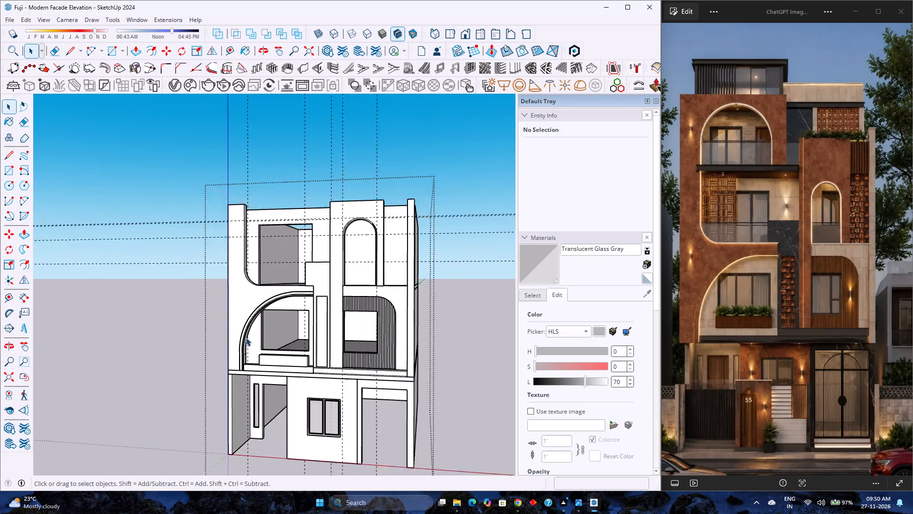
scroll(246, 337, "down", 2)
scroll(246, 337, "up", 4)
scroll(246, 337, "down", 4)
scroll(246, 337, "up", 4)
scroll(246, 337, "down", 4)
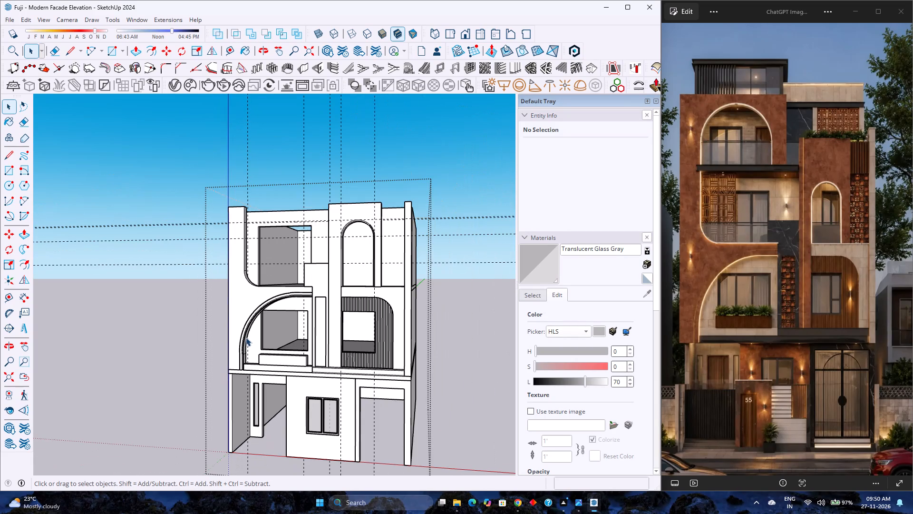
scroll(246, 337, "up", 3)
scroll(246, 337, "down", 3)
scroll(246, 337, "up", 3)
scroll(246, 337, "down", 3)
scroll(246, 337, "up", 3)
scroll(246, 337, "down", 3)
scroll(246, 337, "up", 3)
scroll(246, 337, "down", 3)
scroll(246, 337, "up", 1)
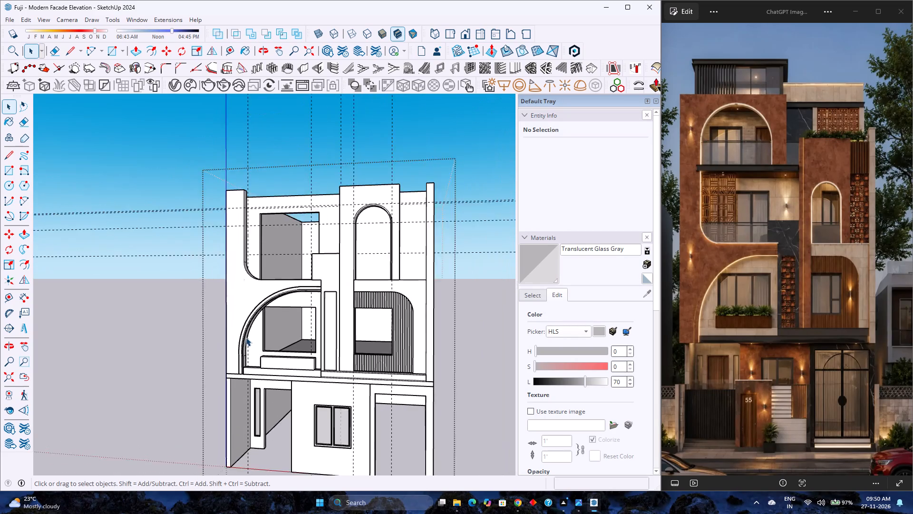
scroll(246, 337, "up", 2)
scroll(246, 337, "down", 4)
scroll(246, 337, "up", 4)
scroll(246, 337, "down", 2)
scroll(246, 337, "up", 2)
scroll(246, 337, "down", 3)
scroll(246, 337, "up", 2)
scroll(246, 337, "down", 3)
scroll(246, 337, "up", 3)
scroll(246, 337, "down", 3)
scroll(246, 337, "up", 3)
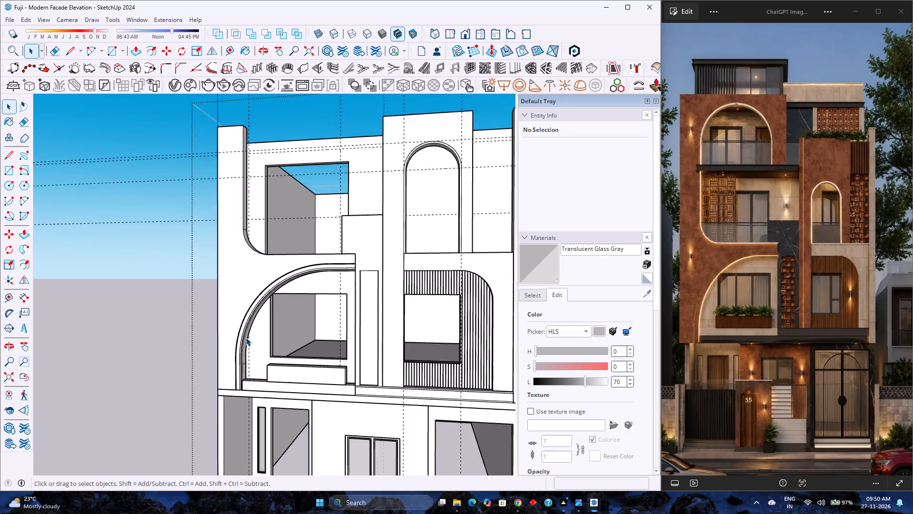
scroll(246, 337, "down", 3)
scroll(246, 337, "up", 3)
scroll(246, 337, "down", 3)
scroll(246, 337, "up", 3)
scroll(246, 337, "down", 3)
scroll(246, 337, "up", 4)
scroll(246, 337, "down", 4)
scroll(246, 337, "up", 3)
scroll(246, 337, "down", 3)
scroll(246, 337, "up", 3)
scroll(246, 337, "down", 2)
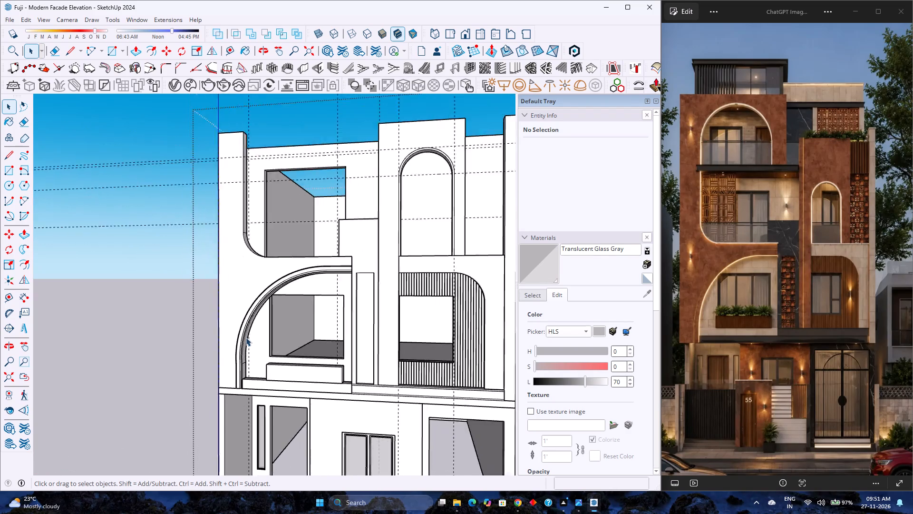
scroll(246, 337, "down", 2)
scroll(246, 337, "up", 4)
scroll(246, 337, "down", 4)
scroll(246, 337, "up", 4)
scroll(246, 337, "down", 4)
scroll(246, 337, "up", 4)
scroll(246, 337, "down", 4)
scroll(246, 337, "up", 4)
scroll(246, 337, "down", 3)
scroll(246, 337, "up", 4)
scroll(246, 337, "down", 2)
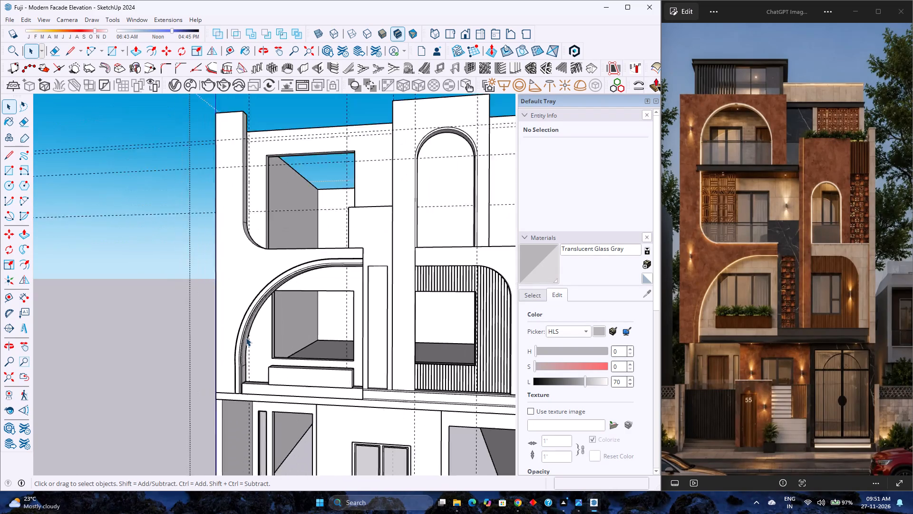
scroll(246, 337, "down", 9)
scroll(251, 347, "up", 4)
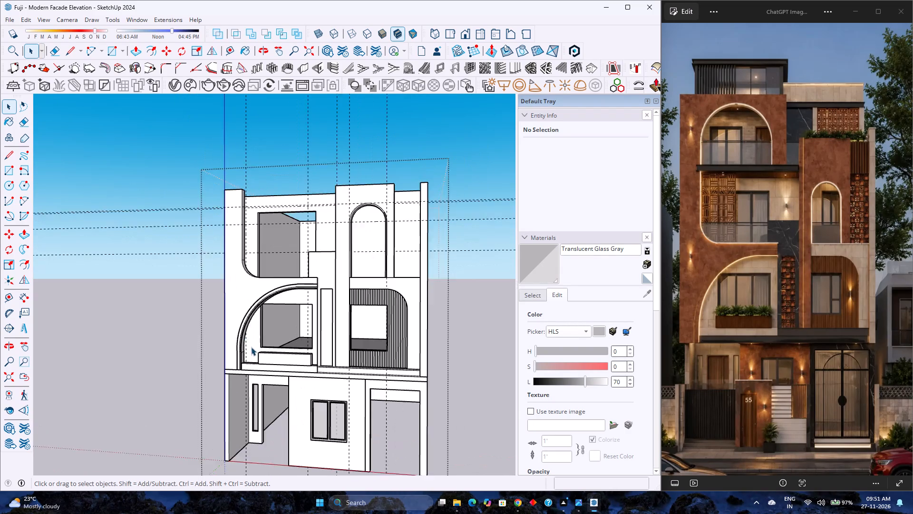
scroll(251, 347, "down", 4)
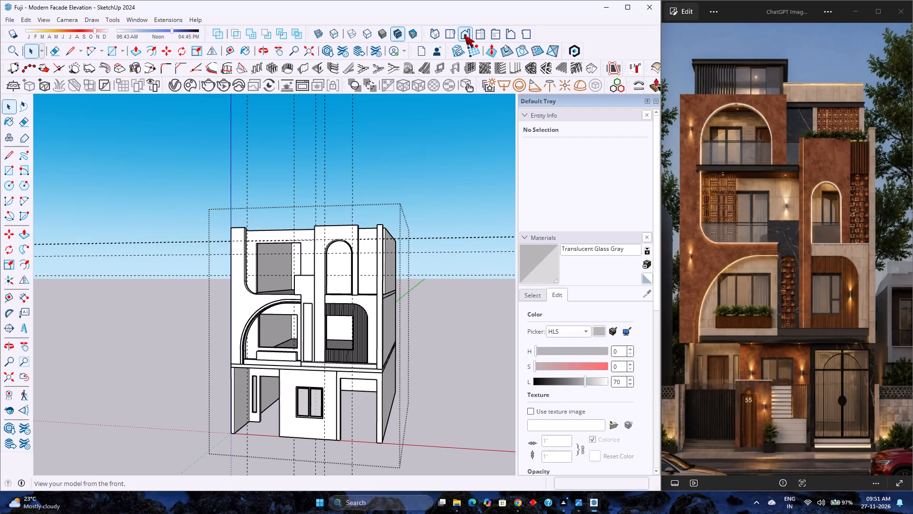
Examine the whole facade in the standard front view, comparing its openings, arches and block heights with the reference image.
left_click(464, 35)
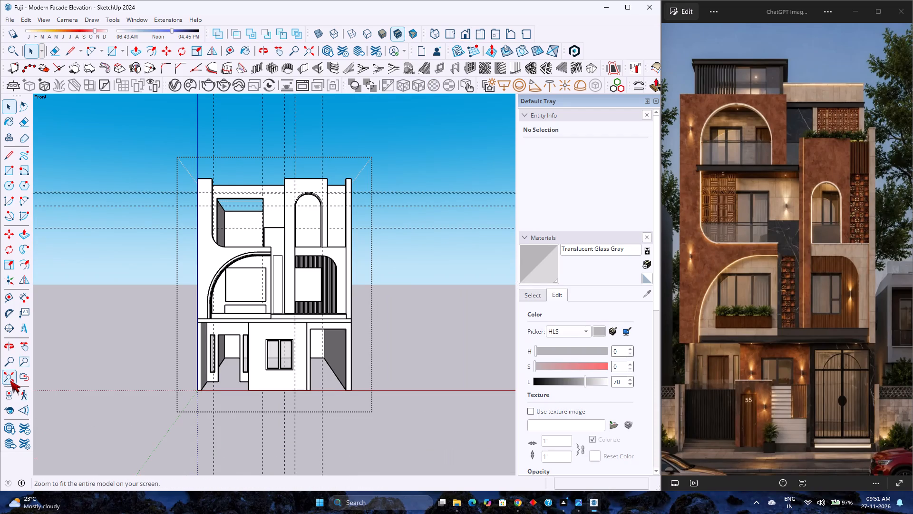
left_click(10, 380)
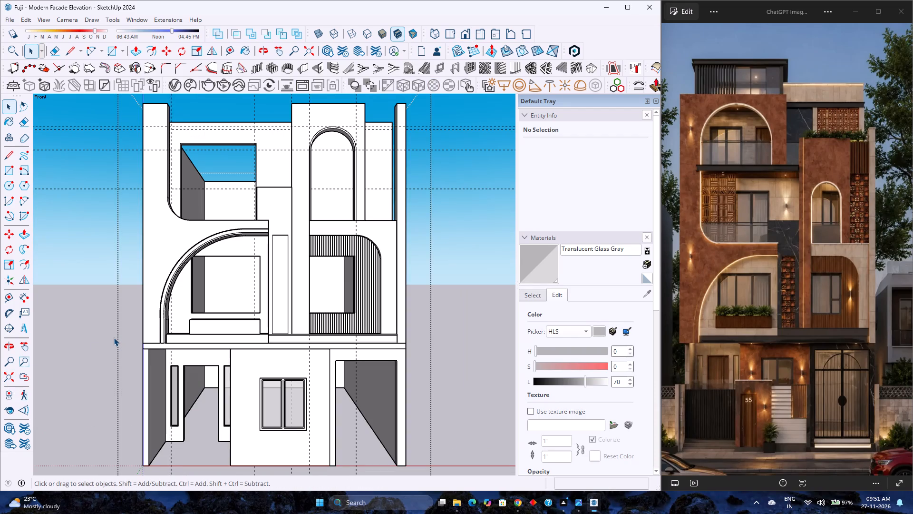
scroll(111, 335, "down", 4)
scroll(111, 335, "up", 3)
scroll(111, 335, "down", 3)
scroll(111, 335, "up", 4)
scroll(111, 335, "down", 4)
scroll(111, 335, "up", 3)
scroll(111, 335, "down", 3)
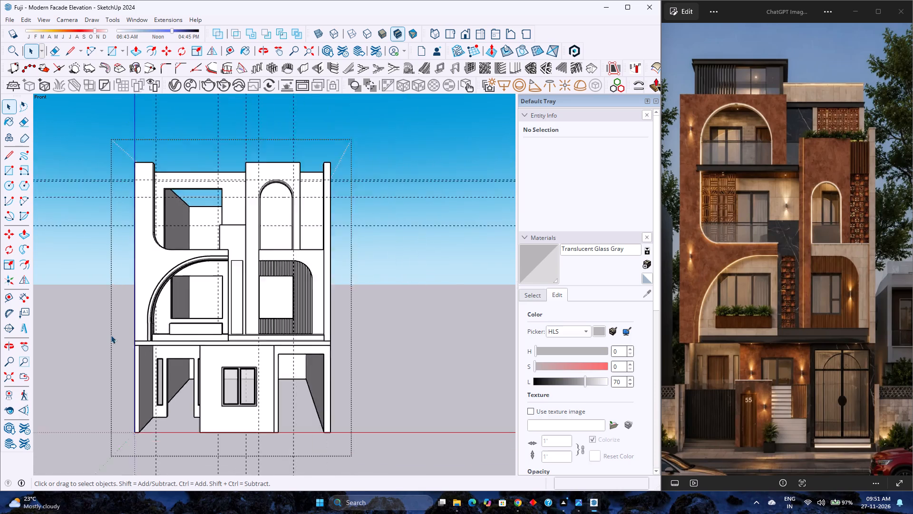
scroll(111, 335, "up", 3)
scroll(111, 335, "down", 3)
scroll(111, 335, "up", 2)
scroll(111, 335, "down", 2)
scroll(111, 335, "up", 4)
scroll(111, 335, "down", 3)
scroll(111, 335, "up", 3)
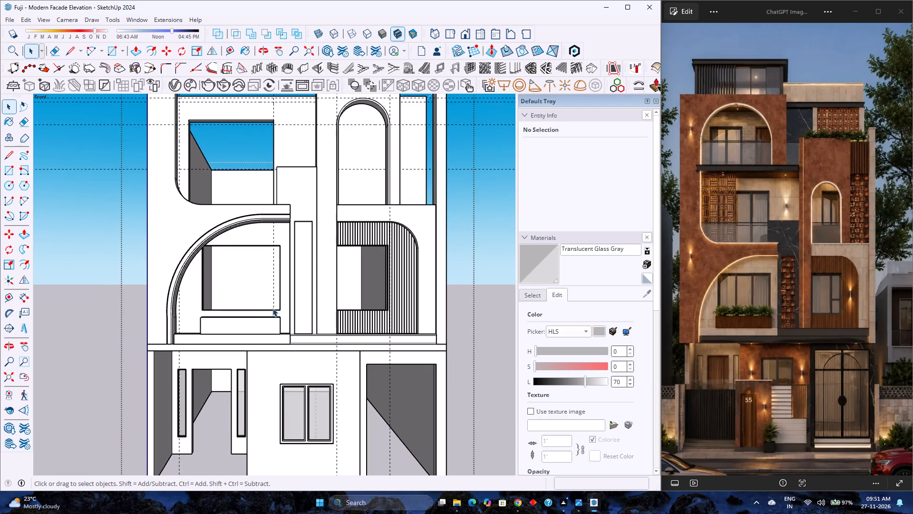
scroll(272, 308, "down", 4)
scroll(272, 308, "up", 2)
scroll(273, 309, "down", 3)
scroll(273, 309, "up", 3)
scroll(273, 309, "down", 4)
scroll(273, 309, "up", 3)
scroll(273, 309, "down", 3)
scroll(273, 309, "up", 3)
scroll(273, 310, "down", 2)
scroll(273, 310, "up", 3)
scroll(273, 310, "down", 2)
scroll(273, 311, "up", 3)
scroll(273, 311, "down", 2)
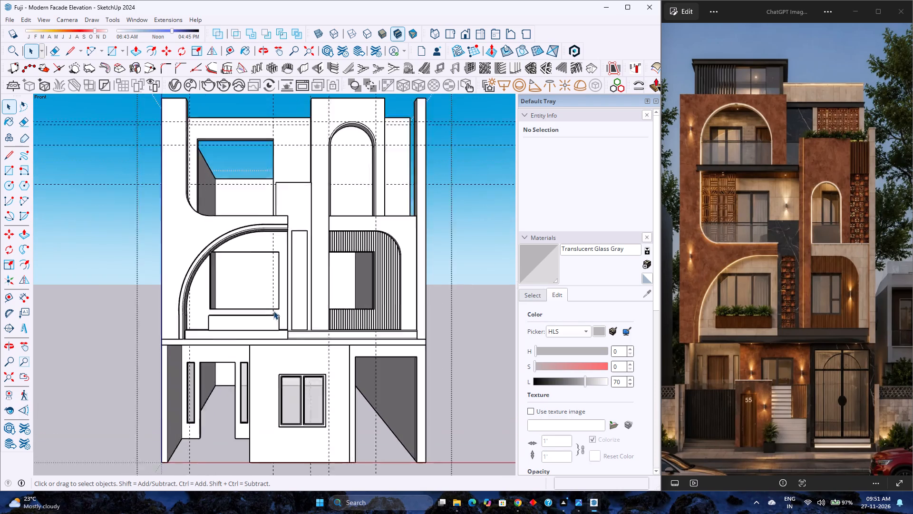
scroll(273, 311, "down", 1)
scroll(273, 311, "up", 3)
scroll(273, 311, "down", 4)
Examine the house from both front corners, checking the depth of the facade frames, piers and side walls against the reference image.
middle_click_drag(307, 328, 243, 335)
scroll(243, 335, "up", 1)
scroll(242, 332, "down", 4)
scroll(242, 332, "up", 3)
scroll(242, 332, "down", 4)
scroll(240, 332, "up", 4)
scroll(240, 332, "down", 3)
scroll(240, 332, "up", 2)
scroll(240, 332, "down", 2)
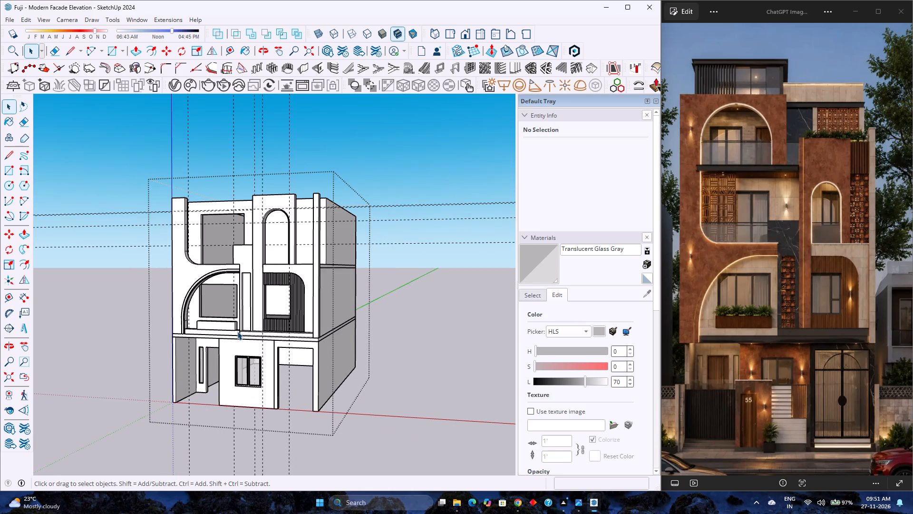
scroll(236, 330, "up", 3)
scroll(236, 330, "down", 4)
scroll(236, 330, "up", 4)
scroll(236, 330, "down", 4)
scroll(236, 330, "up", 3)
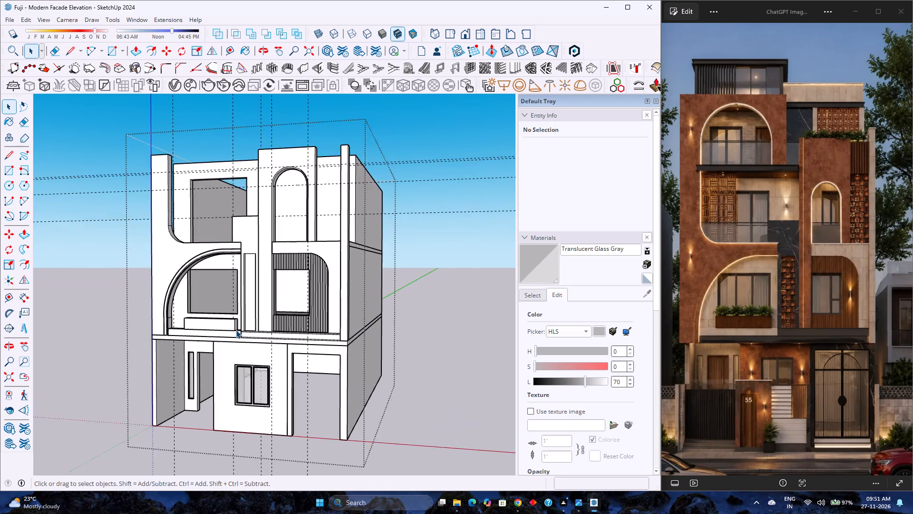
scroll(236, 330, "down", 3)
scroll(236, 330, "up", 4)
scroll(236, 330, "down", 4)
scroll(236, 330, "up", 3)
scroll(236, 330, "down", 3)
scroll(236, 330, "up", 4)
scroll(236, 330, "down", 4)
scroll(236, 330, "up", 3)
scroll(236, 330, "down", 3)
scroll(236, 330, "up", 3)
scroll(236, 330, "down", 3)
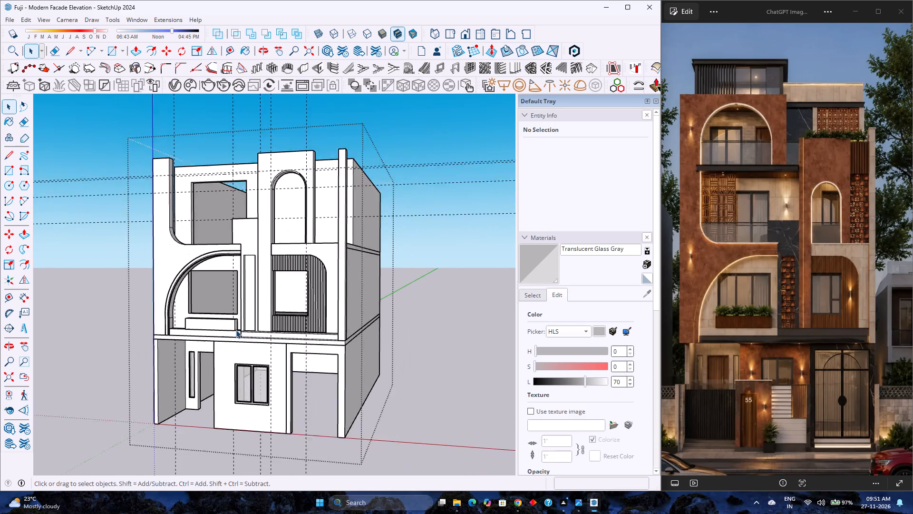
scroll(236, 330, "up", 3)
scroll(236, 330, "down", 3)
scroll(236, 330, "up", 3)
scroll(236, 330, "down", 3)
scroll(236, 330, "up", 3)
scroll(236, 330, "down", 3)
scroll(236, 330, "up", 3)
scroll(236, 330, "down", 3)
scroll(236, 330, "up", 3)
scroll(236, 330, "down", 4)
scroll(236, 330, "up", 2)
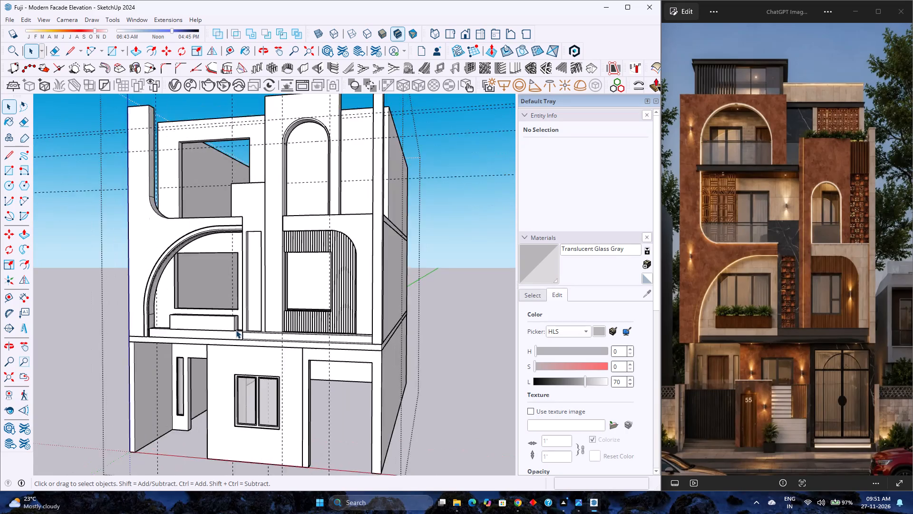
scroll(236, 330, "up", 2)
scroll(236, 330, "down", 4)
scroll(236, 330, "up", 4)
scroll(236, 330, "down", 3)
scroll(236, 330, "up", 3)
scroll(236, 330, "down", 4)
scroll(236, 330, "up", 4)
scroll(236, 330, "down", 4)
scroll(236, 330, "up", 3)
scroll(236, 330, "down", 3)
scroll(236, 330, "up", 3)
scroll(236, 330, "down", 1)
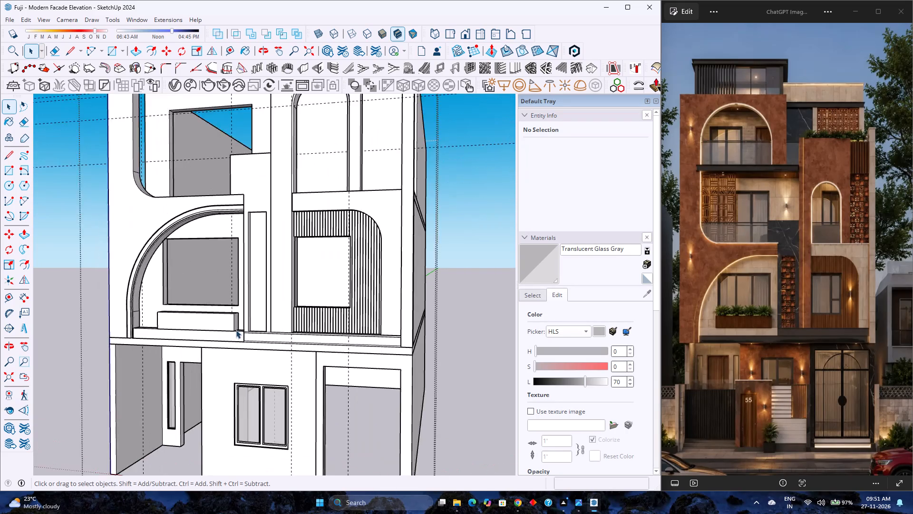
scroll(236, 330, "down", 1)
scroll(236, 330, "up", 3)
scroll(236, 330, "down", 4)
scroll(236, 330, "up", 3)
scroll(236, 330, "down", 3)
scroll(236, 330, "up", 3)
scroll(236, 330, "down", 3)
scroll(236, 330, "up", 3)
scroll(235, 330, "down", 3)
scroll(235, 330, "up", 3)
scroll(235, 330, "down", 3)
scroll(235, 330, "up", 3)
scroll(235, 330, "down", 2)
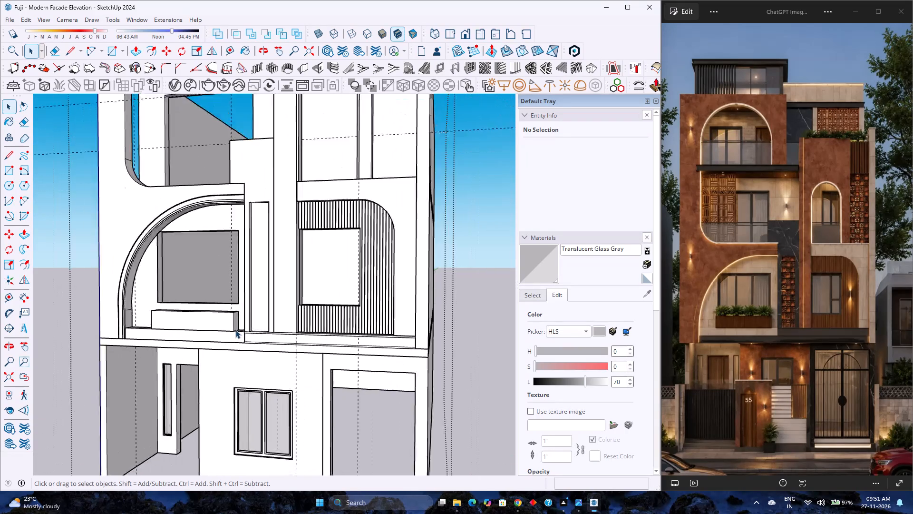
scroll(235, 330, "down", 1)
scroll(235, 330, "up", 3)
scroll(235, 330, "down", 3)
scroll(235, 330, "up", 3)
scroll(235, 330, "down", 3)
scroll(235, 330, "up", 3)
scroll(235, 330, "down", 4)
scroll(235, 330, "up", 4)
scroll(235, 330, "down", 4)
scroll(235, 330, "up", 1)
scroll(235, 330, "down", 3)
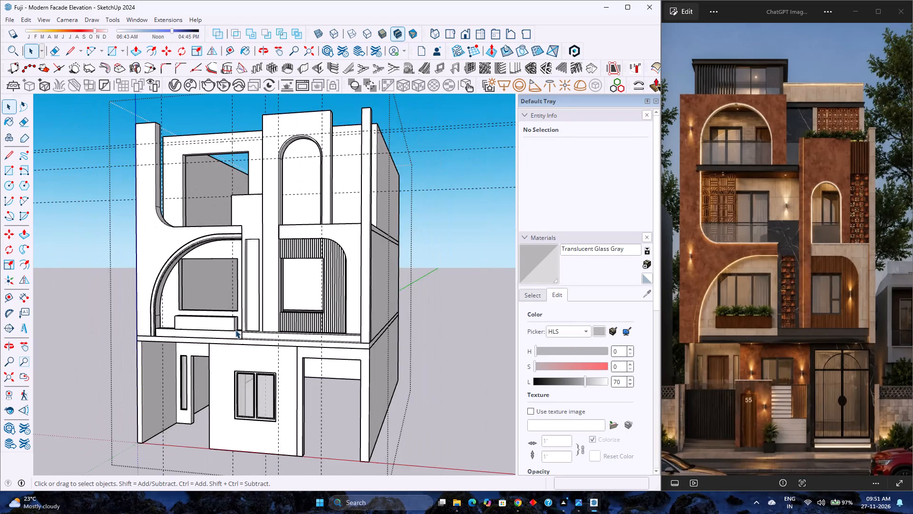
scroll(235, 330, "down", 3)
middle_click_drag(235, 329, 417, 317)
middle_click(418, 317)
middle_click(419, 317)
scroll(419, 317, "up", 1)
scroll(417, 317, "down", 3)
scroll(417, 317, "up", 2)
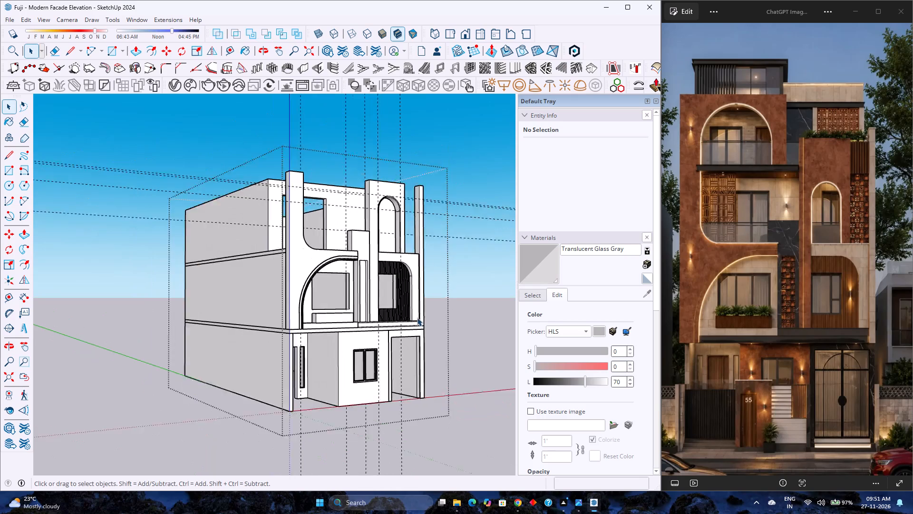
scroll(417, 317, "up", 1)
scroll(417, 317, "down", 4)
scroll(417, 317, "up", 3)
scroll(417, 317, "down", 3)
scroll(417, 317, "up", 3)
scroll(417, 317, "down", 3)
scroll(417, 317, "up", 4)
scroll(417, 317, "down", 4)
scroll(416, 317, "up", 3)
scroll(416, 317, "down", 3)
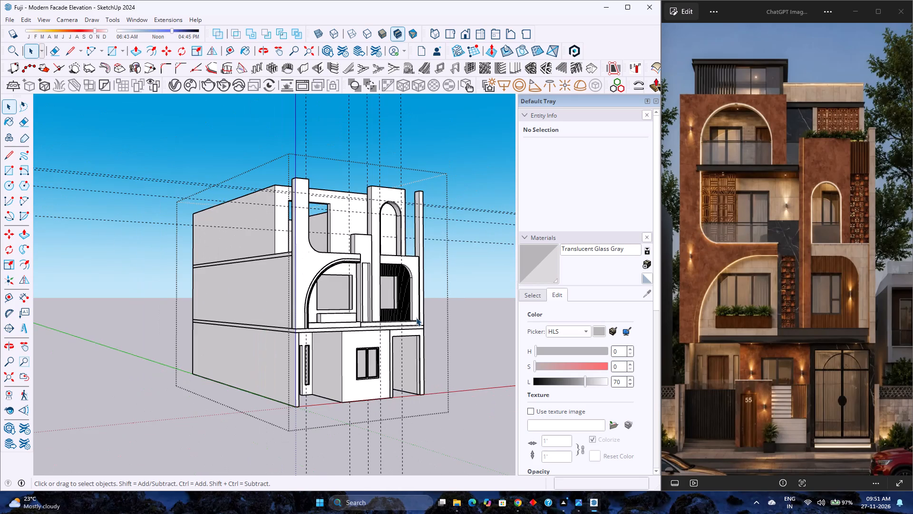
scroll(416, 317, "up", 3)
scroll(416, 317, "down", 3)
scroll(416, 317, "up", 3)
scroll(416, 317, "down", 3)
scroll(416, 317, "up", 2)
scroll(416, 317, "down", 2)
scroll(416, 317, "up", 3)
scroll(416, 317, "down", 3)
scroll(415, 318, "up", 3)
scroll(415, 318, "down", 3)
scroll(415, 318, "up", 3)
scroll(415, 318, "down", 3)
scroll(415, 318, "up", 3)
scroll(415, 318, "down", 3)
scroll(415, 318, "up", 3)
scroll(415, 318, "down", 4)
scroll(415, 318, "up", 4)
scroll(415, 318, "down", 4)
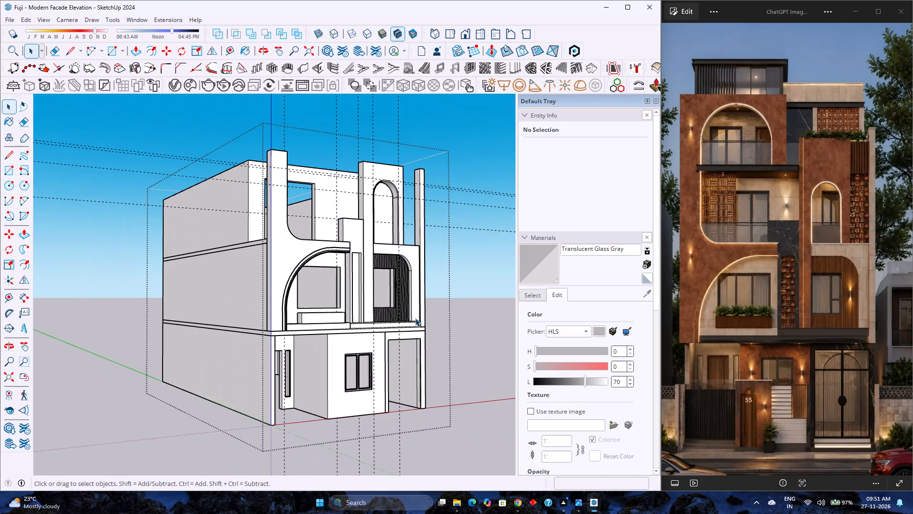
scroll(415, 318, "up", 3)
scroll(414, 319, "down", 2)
Examine the whole house in the standard front view, comparing its openings and block proportions with the reference image.
middle_click(414, 320)
middle_click_drag(413, 320, 305, 327)
middle_click(305, 327)
scroll(305, 326, "down", 5)
left_click(467, 35)
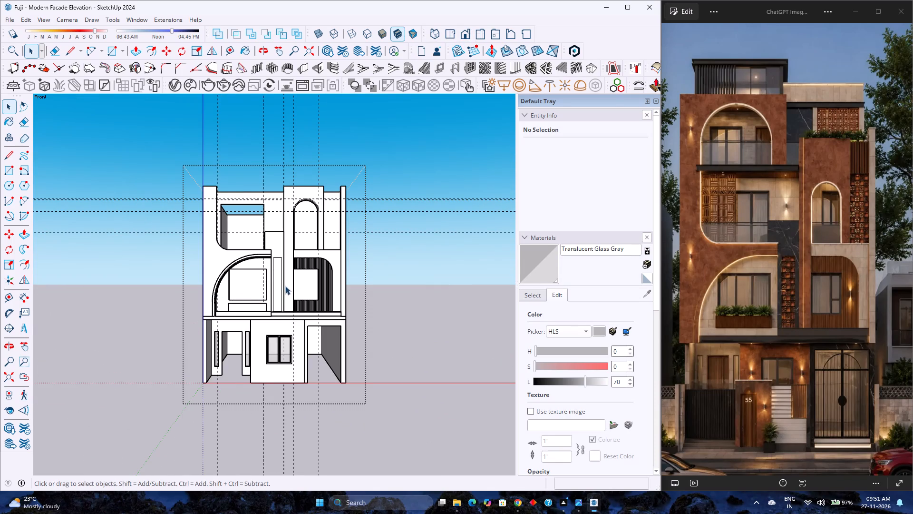
scroll(283, 285, "up", 3)
scroll(283, 285, "down", 3)
scroll(283, 285, "up", 3)
scroll(283, 285, "down", 3)
scroll(283, 285, "up", 2)
scroll(283, 285, "down", 3)
scroll(283, 285, "up", 4)
scroll(283, 285, "down", 4)
scroll(283, 285, "up", 3)
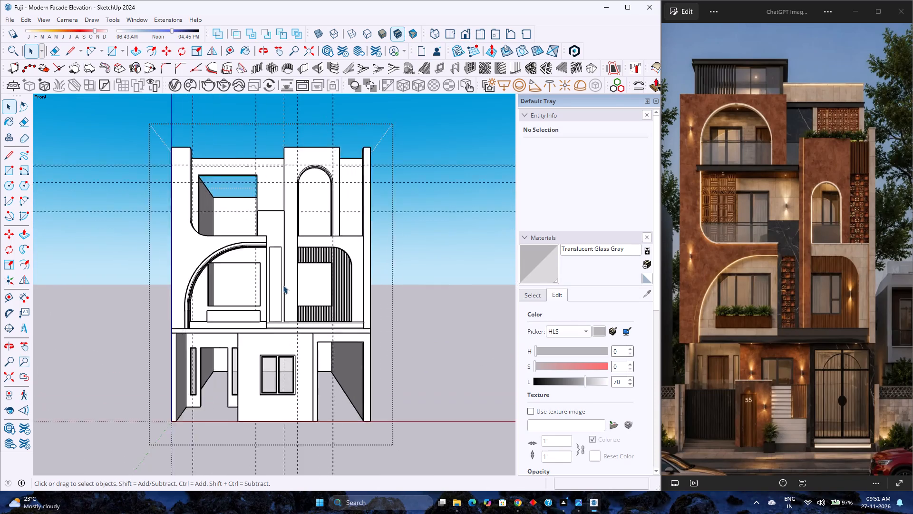
scroll(283, 285, "down", 3)
scroll(283, 285, "up", 3)
scroll(283, 285, "down", 3)
scroll(283, 285, "up", 3)
scroll(283, 285, "down", 3)
scroll(283, 285, "up", 3)
scroll(283, 285, "down", 3)
scroll(283, 285, "up", 4)
scroll(283, 285, "down", 4)
scroll(283, 285, "up", 4)
scroll(283, 285, "down", 4)
scroll(283, 285, "up", 2)
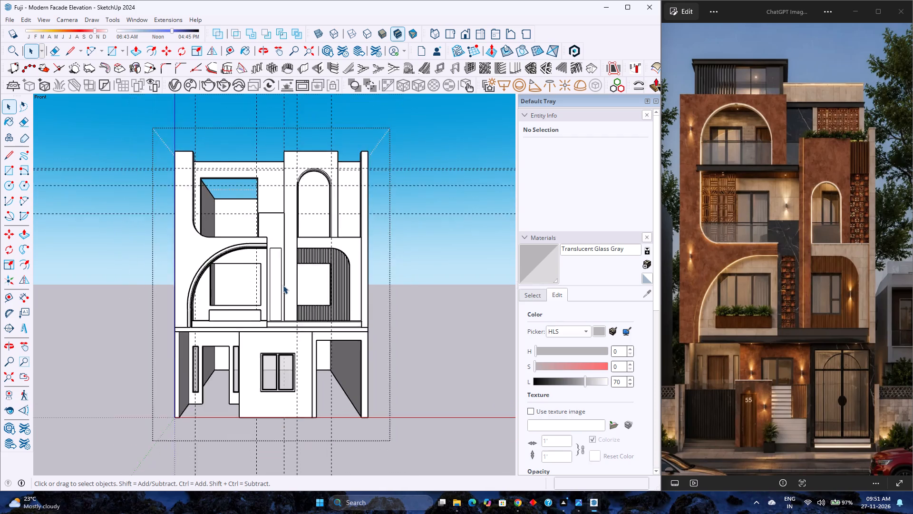
scroll(283, 285, "up", 1)
scroll(283, 287, "down", 1)
scroll(283, 287, "up", 2)
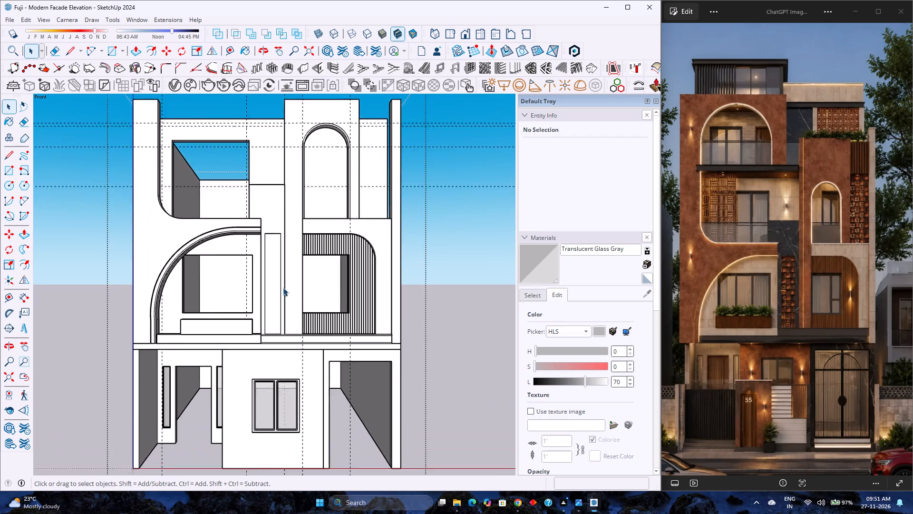
scroll(283, 287, "down", 4)
scroll(283, 287, "up", 3)
scroll(283, 287, "down", 3)
scroll(283, 287, "up", 3)
scroll(283, 287, "down", 3)
scroll(283, 287, "up", 3)
scroll(283, 287, "down", 3)
scroll(283, 287, "up", 3)
scroll(283, 287, "down", 3)
scroll(283, 287, "up", 3)
scroll(283, 287, "down", 3)
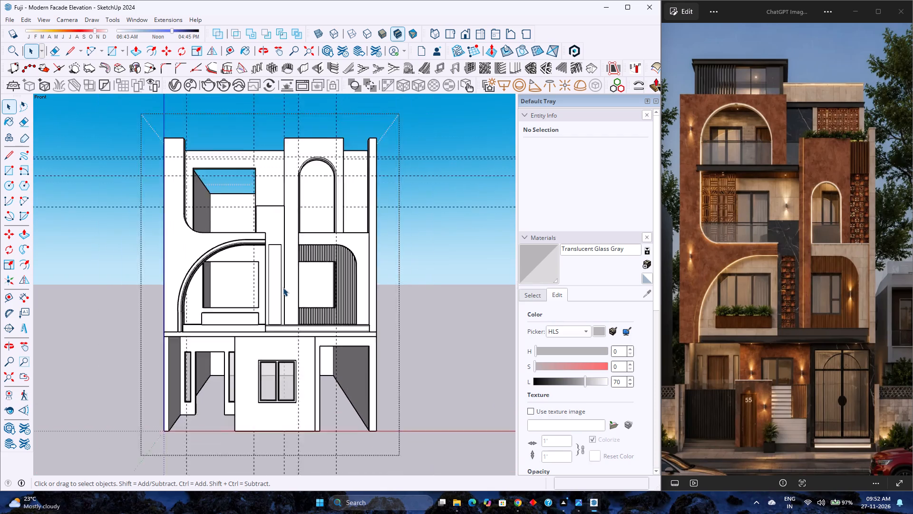
scroll(283, 287, "up", 3)
scroll(283, 287, "down", 4)
scroll(283, 287, "up", 4)
scroll(283, 287, "down", 4)
scroll(283, 287, "up", 3)
scroll(283, 287, "down", 2)
scroll(283, 287, "up", 2)
scroll(283, 287, "down", 3)
scroll(283, 287, "up", 4)
scroll(283, 287, "down", 4)
scroll(283, 287, "up", 3)
scroll(283, 287, "down", 1)
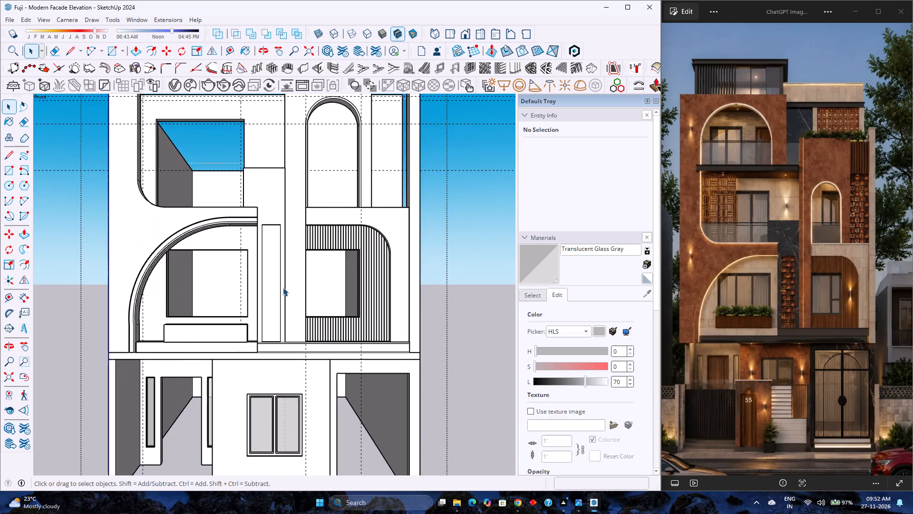
scroll(283, 287, "down", 2)
scroll(283, 287, "up", 3)
scroll(283, 287, "down", 3)
scroll(283, 287, "up", 3)
scroll(283, 287, "down", 3)
scroll(283, 287, "up", 3)
scroll(283, 287, "down", 3)
scroll(283, 287, "up", 3)
scroll(283, 287, "down", 3)
scroll(283, 287, "up", 3)
scroll(283, 287, "down", 3)
scroll(283, 287, "up", 2)
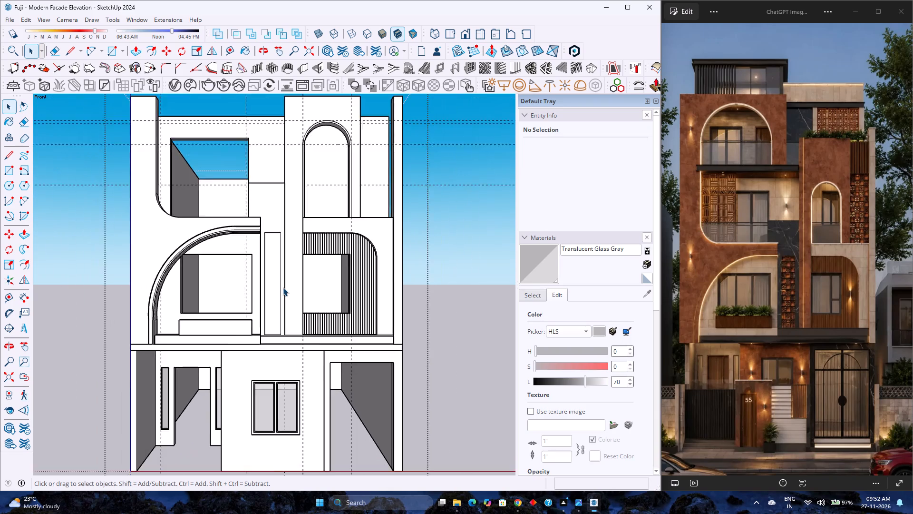
Examine the first-floor facade up close from the front, comparing the arched frame, central pier and slatted window surround with the reference image.
scroll(283, 287, "up", 1)
scroll(283, 287, "down", 3)
scroll(283, 287, "up", 3)
scroll(283, 287, "down", 3)
scroll(283, 287, "up", 3)
scroll(283, 287, "down", 3)
scroll(283, 287, "up", 3)
scroll(283, 287, "down", 3)
scroll(283, 287, "up", 3)
scroll(283, 287, "down", 3)
scroll(283, 287, "up", 3)
scroll(283, 287, "down", 2)
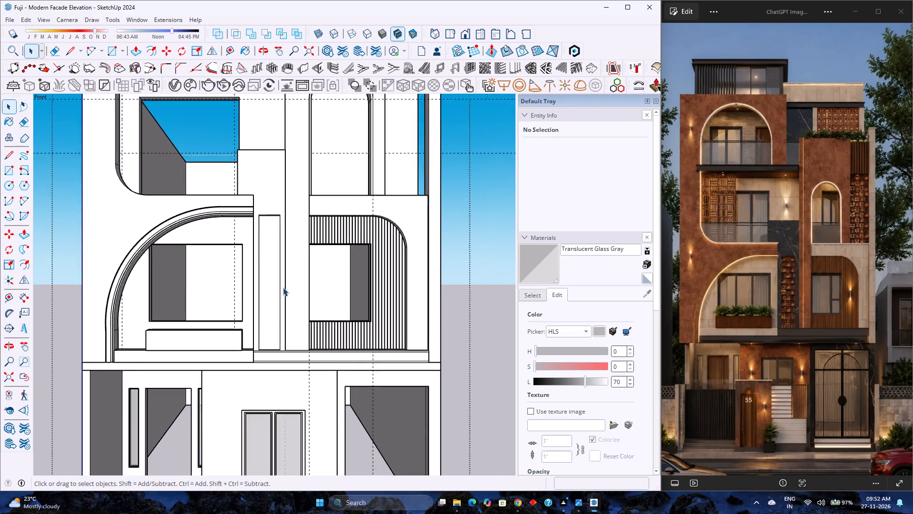
scroll(283, 287, "down", 1)
scroll(283, 287, "up", 3)
scroll(283, 287, "down", 3)
scroll(283, 287, "up", 2)
scroll(283, 287, "down", 3)
scroll(283, 287, "up", 4)
scroll(283, 287, "down", 4)
scroll(283, 287, "up", 4)
scroll(283, 287, "down", 4)
scroll(283, 287, "up", 3)
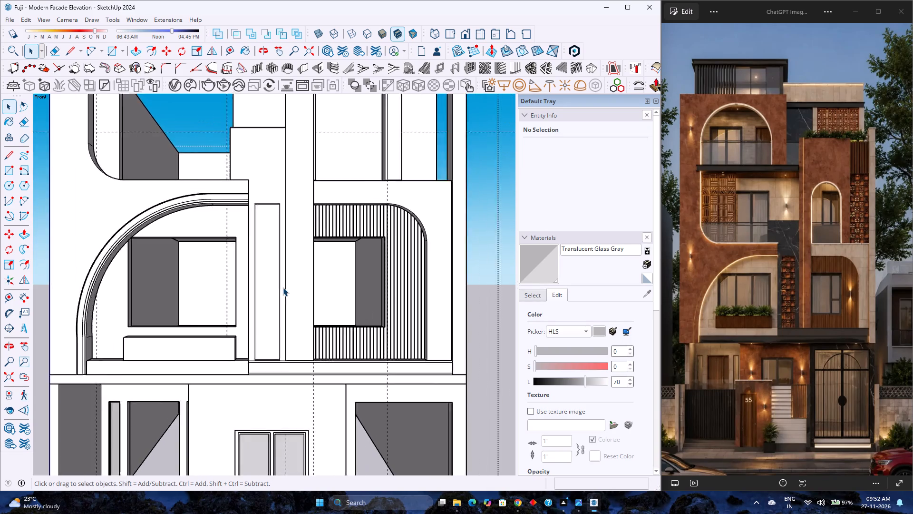
scroll(283, 287, "down", 3)
scroll(283, 287, "up", 3)
scroll(283, 287, "down", 3)
scroll(283, 287, "up", 3)
scroll(283, 287, "down", 3)
scroll(283, 287, "up", 3)
scroll(283, 287, "down", 3)
scroll(283, 287, "up", 3)
scroll(283, 287, "down", 3)
scroll(283, 287, "up", 3)
scroll(283, 287, "down", 3)
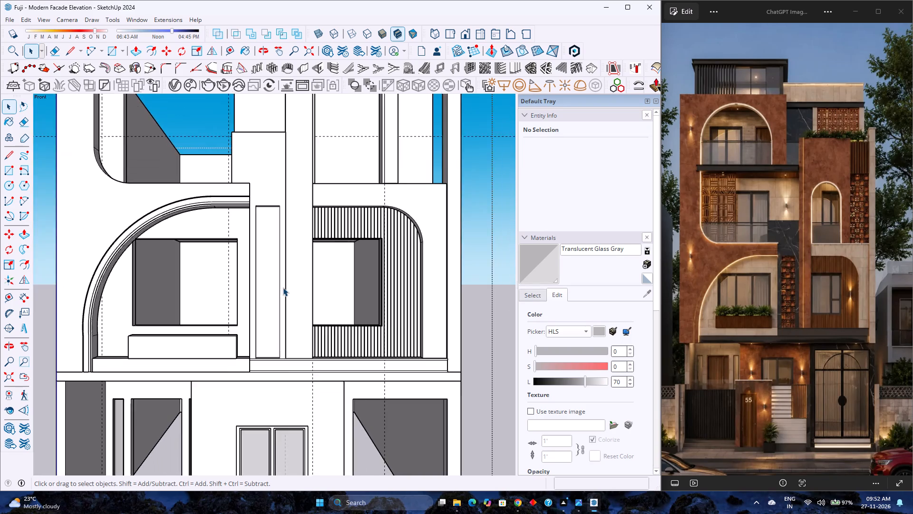
scroll(283, 287, "up", 2)
scroll(283, 287, "down", 2)
scroll(283, 287, "up", 3)
scroll(283, 287, "down", 3)
scroll(283, 287, "up", 3)
scroll(283, 287, "down", 3)
scroll(283, 287, "up", 3)
scroll(283, 287, "down", 4)
scroll(283, 287, "up", 3)
scroll(283, 287, "down", 2)
scroll(283, 287, "up", 3)
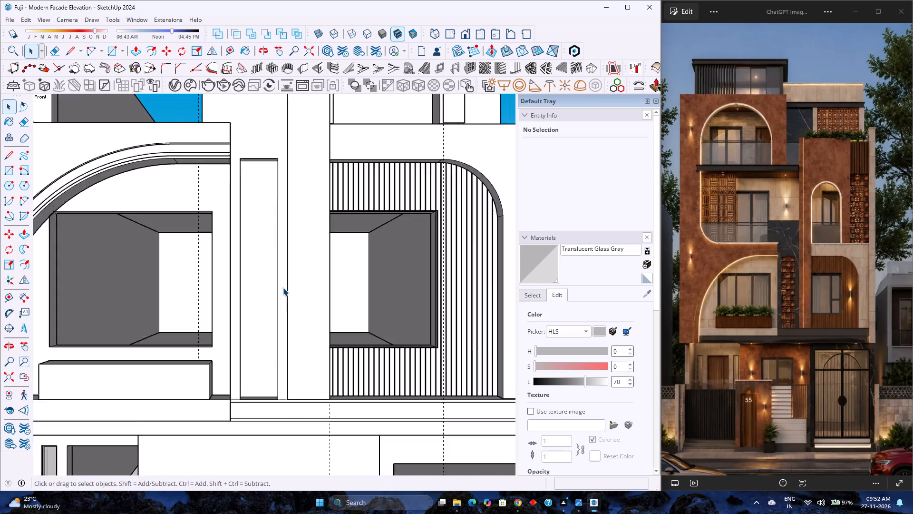
scroll(283, 287, "down", 3)
scroll(283, 287, "up", 2)
scroll(283, 287, "down", 2)
scroll(283, 287, "up", 3)
scroll(283, 287, "down", 4)
scroll(283, 287, "up", 4)
scroll(283, 287, "down", 4)
scroll(283, 287, "up", 4)
scroll(283, 287, "down", 4)
scroll(283, 287, "up", 4)
scroll(283, 287, "down", 4)
scroll(283, 287, "up", 3)
scroll(283, 287, "down", 3)
scroll(283, 287, "up", 3)
scroll(283, 287, "down", 3)
scroll(283, 287, "up", 3)
scroll(283, 287, "down", 3)
scroll(283, 287, "up", 4)
scroll(283, 287, "down", 4)
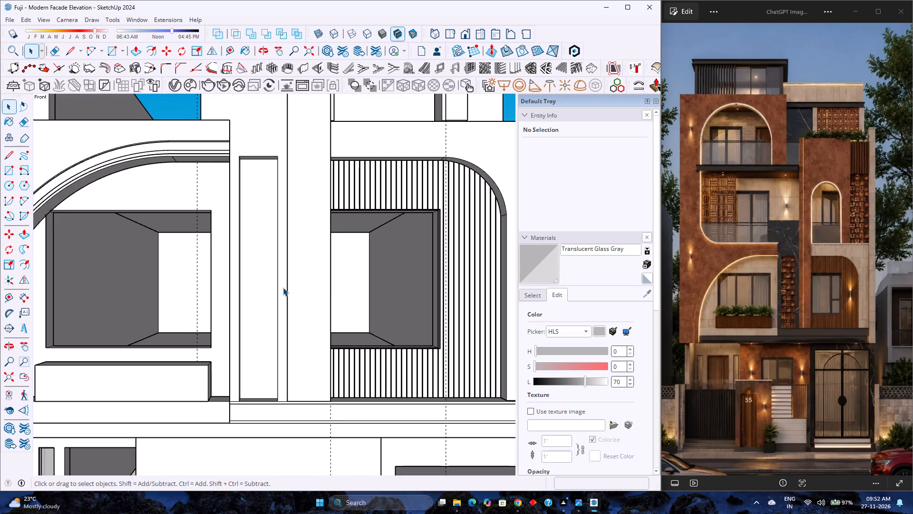
scroll(283, 287, "down", 7)
scroll(283, 287, "up", 4)
scroll(283, 287, "down", 4)
scroll(283, 287, "up", 4)
scroll(283, 287, "down", 4)
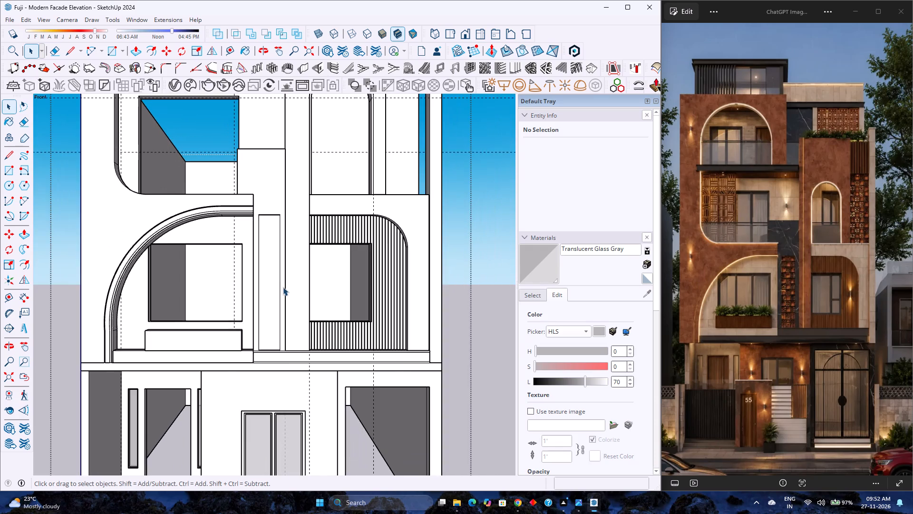
scroll(283, 287, "up", 3)
scroll(283, 287, "down", 3)
scroll(283, 287, "up", 4)
scroll(283, 287, "down", 4)
scroll(283, 287, "up", 3)
scroll(283, 287, "down", 3)
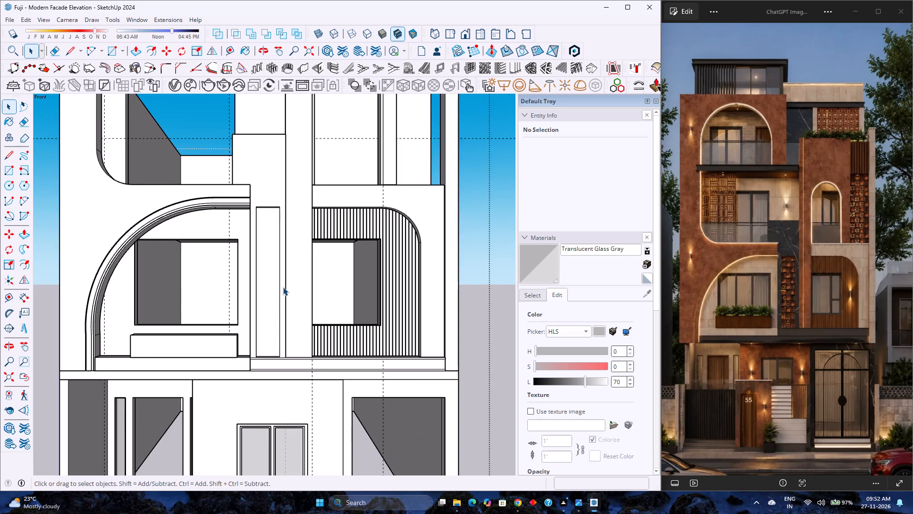
Examine the first-floor facade from a slightly raised front angle, comparing its recessed windows, planter block and central pier with the reference image.
scroll(283, 287, "down", 5)
scroll(283, 287, "up", 3)
scroll(283, 287, "down", 7)
middle_click_drag(283, 290, 281, 309)
middle_click(281, 309)
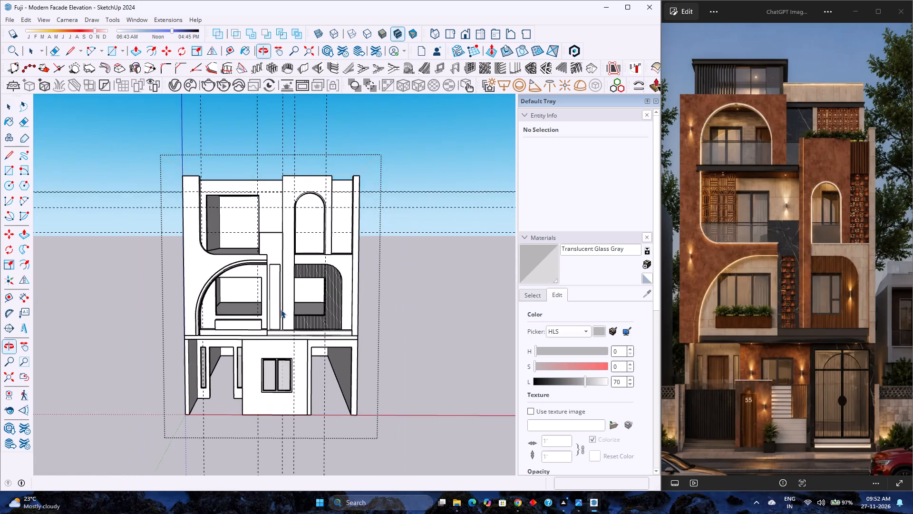
scroll(280, 307, "down", 8)
scroll(280, 301, "up", 9)
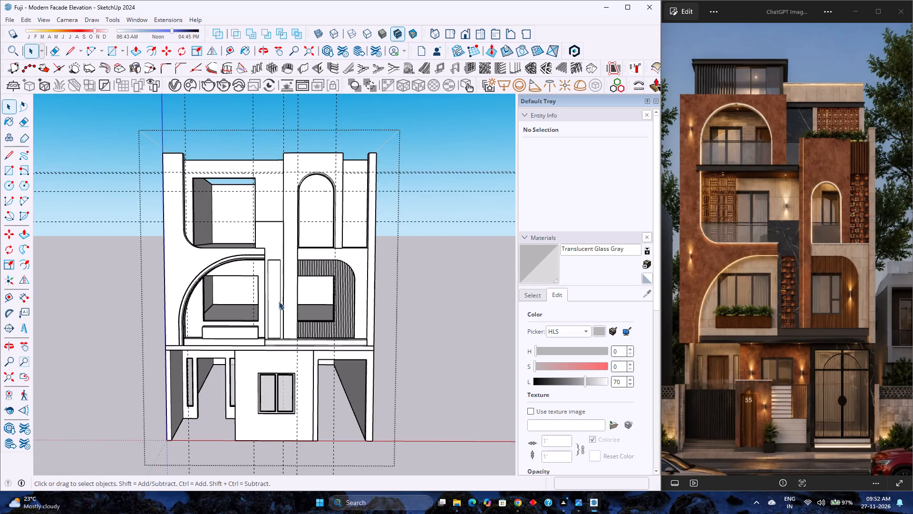
scroll(279, 301, "up", 8)
scroll(278, 301, "down", 4)
scroll(278, 301, "up", 4)
scroll(278, 301, "down", 4)
scroll(278, 301, "up", 3)
scroll(278, 301, "down", 3)
scroll(278, 301, "up", 2)
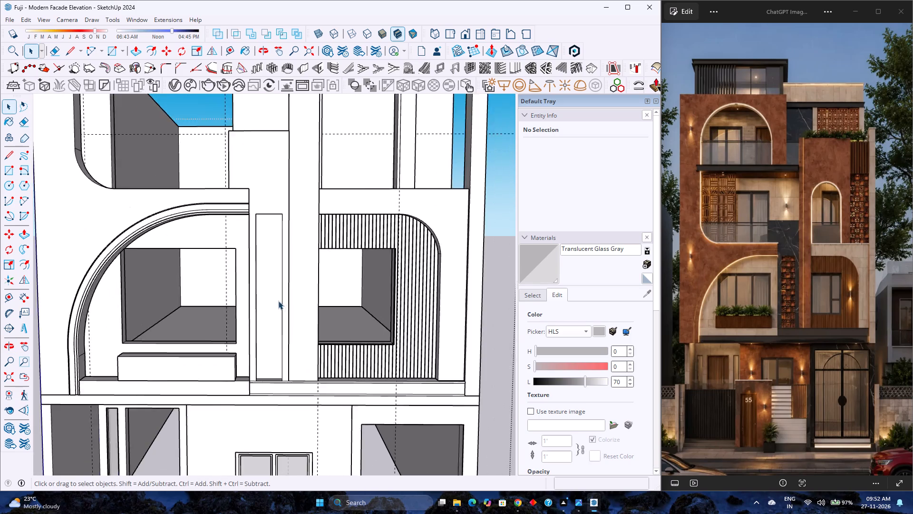
scroll(278, 301, "up", 1)
scroll(278, 301, "down", 3)
scroll(278, 301, "up", 2)
scroll(278, 301, "down", 2)
scroll(278, 301, "up", 4)
scroll(278, 301, "down", 4)
scroll(278, 301, "up", 2)
scroll(278, 301, "down", 2)
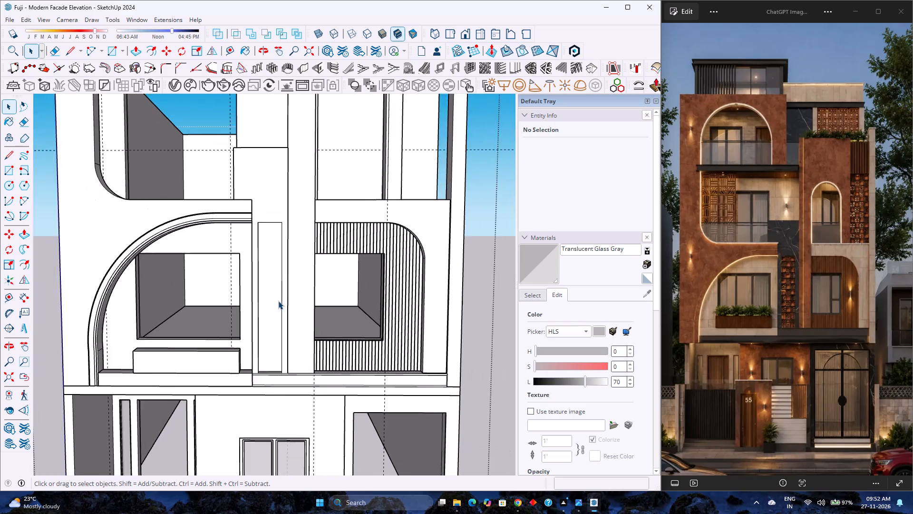
scroll(278, 301, "up", 2)
scroll(278, 301, "down", 3)
scroll(278, 301, "up", 2)
scroll(278, 301, "down", 2)
scroll(278, 301, "up", 2)
scroll(278, 301, "down", 2)
scroll(278, 301, "up", 2)
scroll(278, 301, "down", 2)
scroll(278, 301, "up", 2)
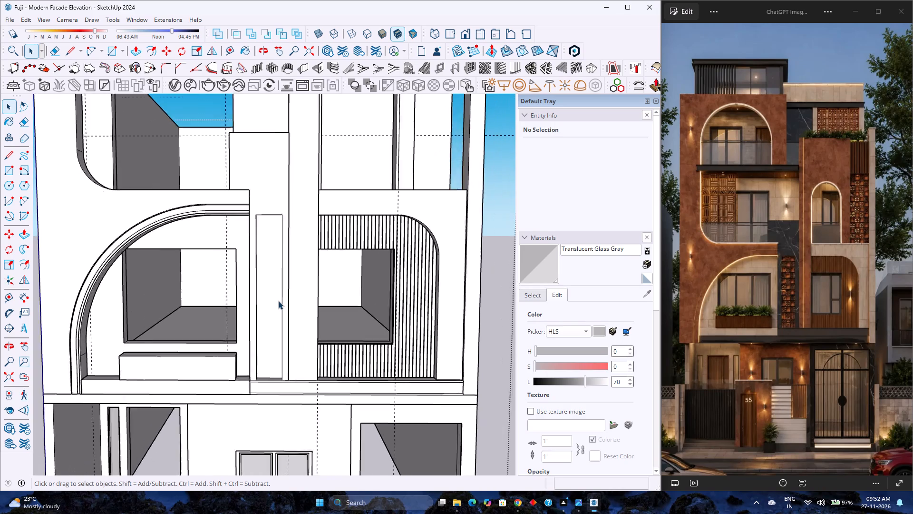
scroll(278, 301, "up", 1)
scroll(278, 301, "down", 4)
scroll(278, 301, "up", 3)
scroll(278, 301, "down", 3)
scroll(278, 301, "up", 3)
scroll(278, 301, "down", 3)
scroll(278, 301, "up", 3)
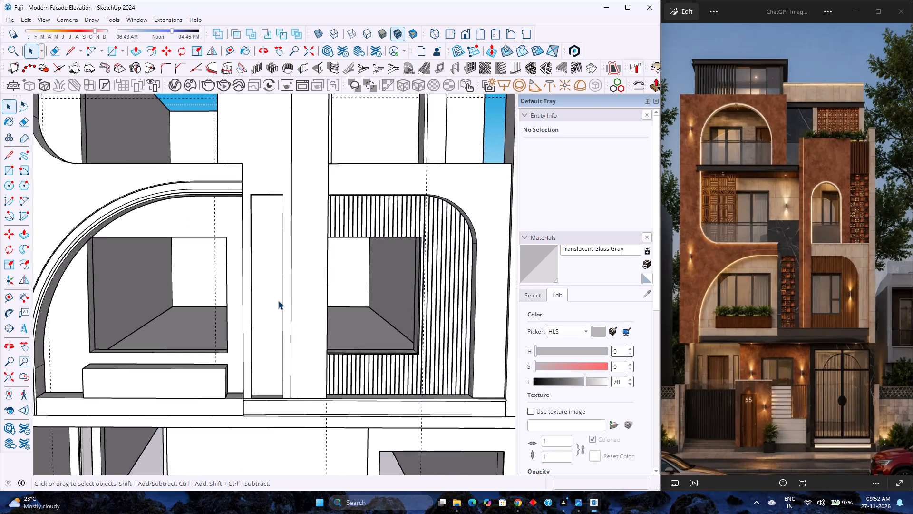
scroll(278, 301, "down", 1)
scroll(278, 301, "up", 2)
scroll(278, 301, "down", 4)
scroll(278, 301, "up", 3)
scroll(278, 301, "down", 7)
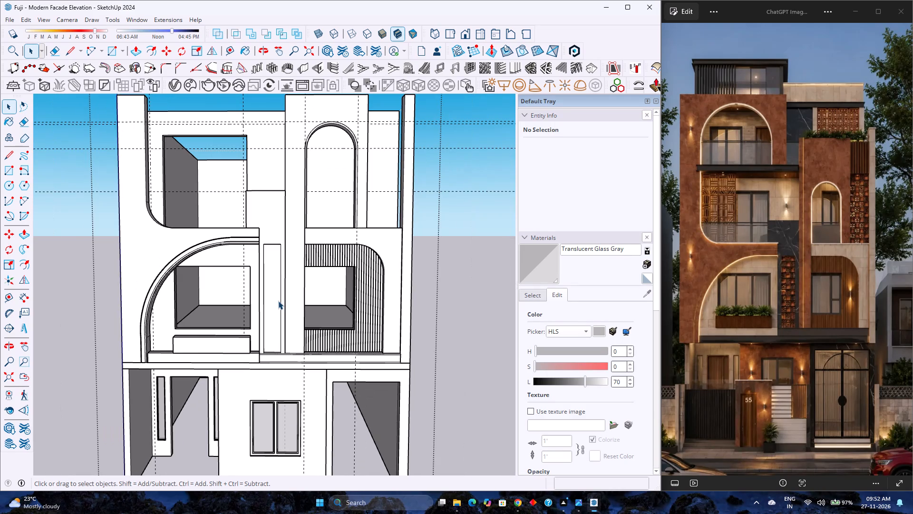
scroll(278, 301, "down", 3)
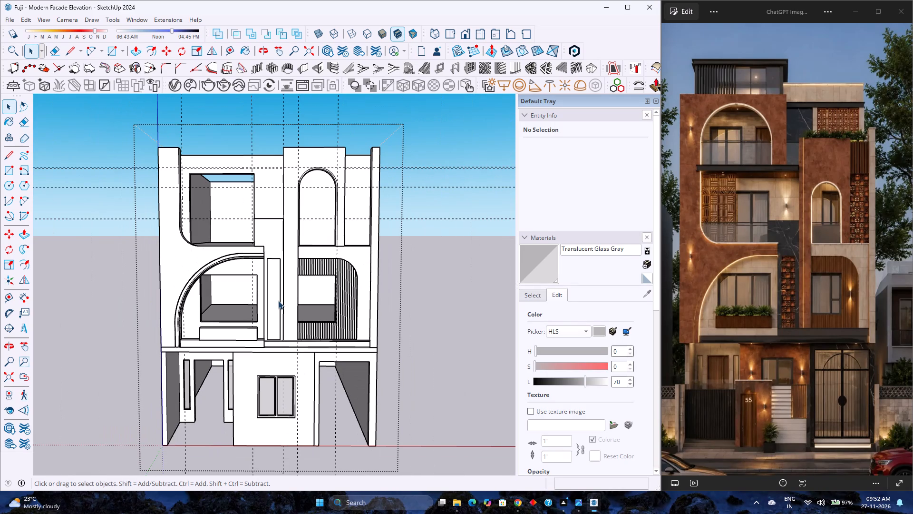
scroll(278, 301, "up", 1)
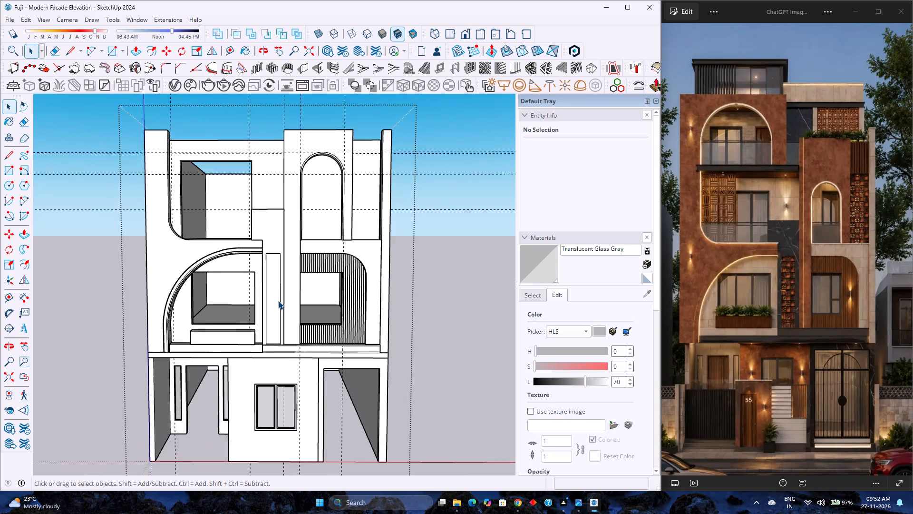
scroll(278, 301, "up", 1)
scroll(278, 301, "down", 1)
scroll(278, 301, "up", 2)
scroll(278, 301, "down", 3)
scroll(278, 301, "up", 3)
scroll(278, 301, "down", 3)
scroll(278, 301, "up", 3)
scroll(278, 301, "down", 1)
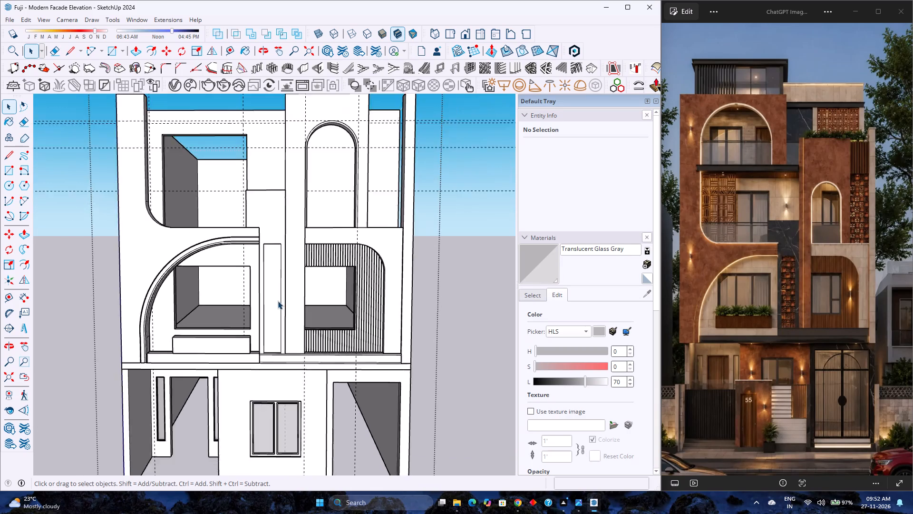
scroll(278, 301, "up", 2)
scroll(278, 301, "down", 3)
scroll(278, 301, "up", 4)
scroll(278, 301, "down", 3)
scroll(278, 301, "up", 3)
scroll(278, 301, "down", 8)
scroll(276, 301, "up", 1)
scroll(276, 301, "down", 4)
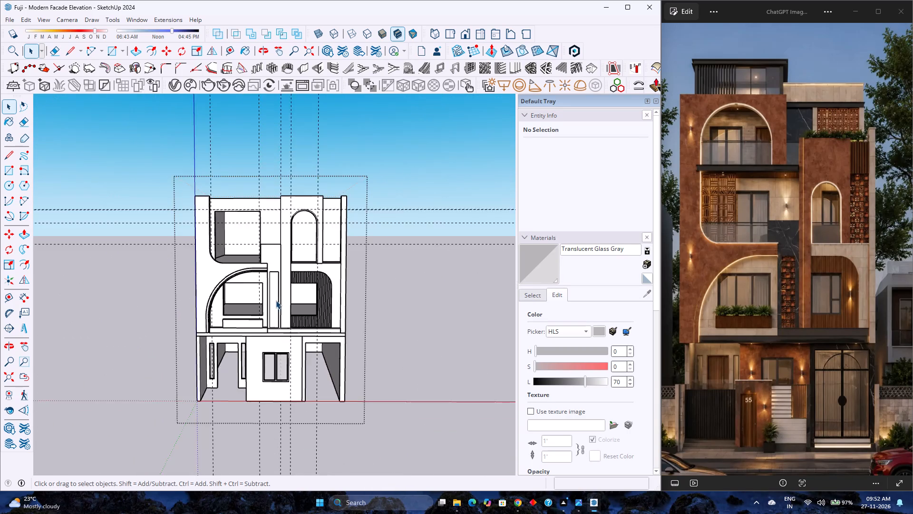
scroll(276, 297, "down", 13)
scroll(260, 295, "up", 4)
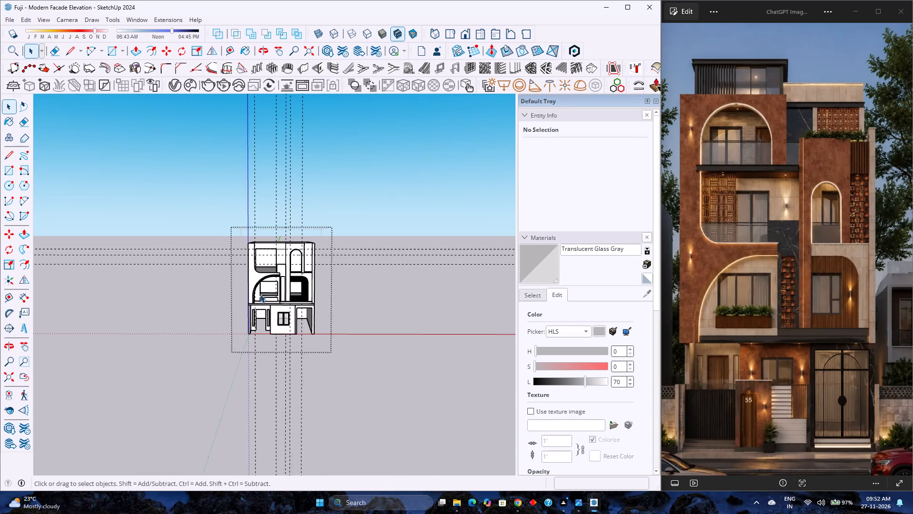
Examine the first-floor arched frame and slatted window surround against the floors above and below, comparing them with the reference image.
scroll(283, 297, "up", 13)
scroll(281, 299, "down", 4)
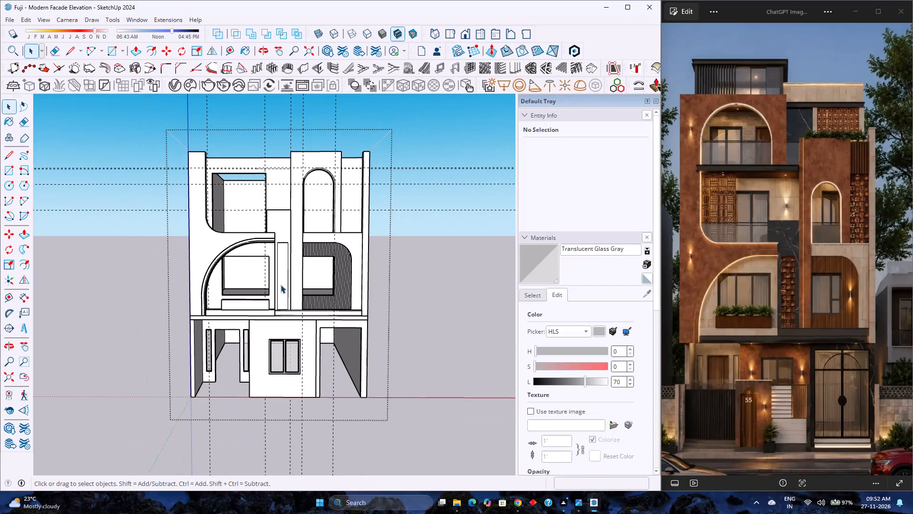
scroll(286, 275, "up", 3)
scroll(286, 278, "down", 4)
scroll(286, 278, "up", 4)
scroll(286, 278, "down", 4)
scroll(286, 278, "up", 4)
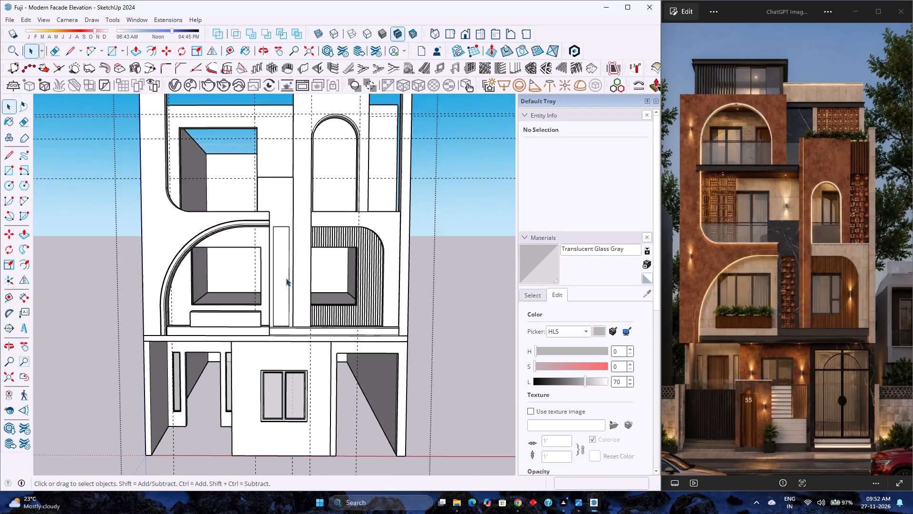
scroll(286, 278, "down", 4)
scroll(286, 277, "up", 4)
scroll(286, 277, "down", 4)
scroll(286, 277, "up", 3)
scroll(286, 277, "down", 3)
scroll(286, 277, "up", 2)
scroll(286, 278, "down", 2)
scroll(286, 278, "up", 4)
scroll(286, 278, "down", 5)
scroll(286, 278, "up", 4)
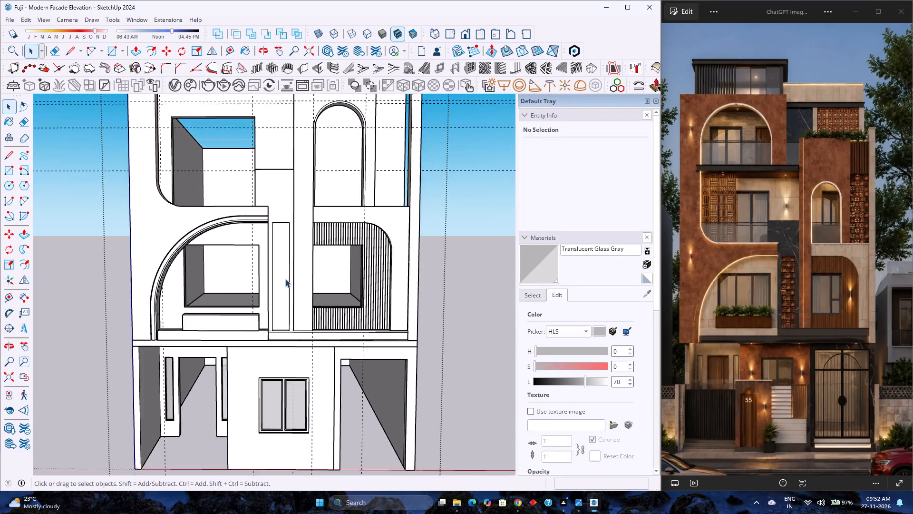
scroll(285, 279, "down", 4)
scroll(285, 280, "up", 4)
scroll(285, 280, "down", 4)
scroll(285, 281, "up", 4)
scroll(285, 281, "down", 4)
scroll(285, 281, "up", 4)
scroll(285, 281, "down", 2)
scroll(285, 284, "up", 3)
scroll(285, 282, "down", 3)
scroll(285, 284, "up", 2)
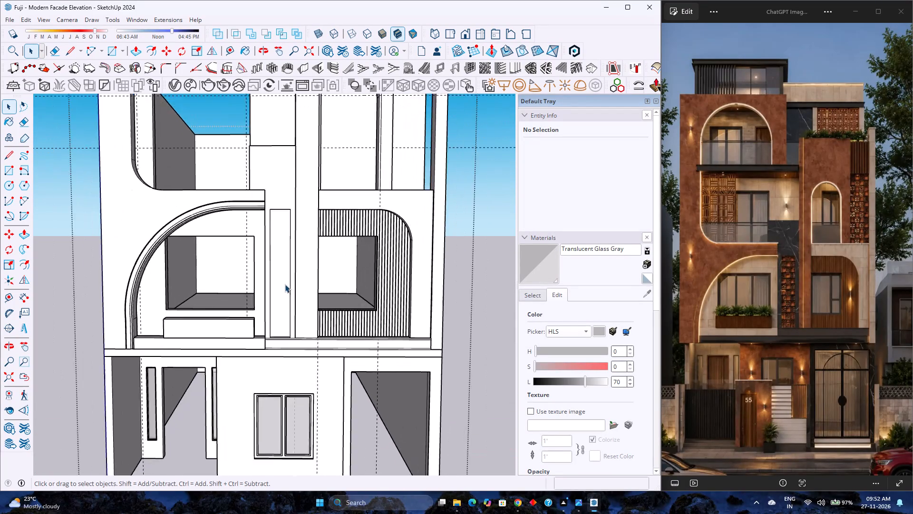
scroll(285, 285, "down", 3)
scroll(285, 285, "up", 4)
scroll(285, 285, "down", 4)
scroll(285, 286, "up", 3)
scroll(285, 286, "down", 4)
scroll(285, 286, "up", 4)
scroll(285, 286, "down", 4)
scroll(285, 286, "up", 4)
scroll(285, 286, "down", 4)
scroll(285, 286, "up", 3)
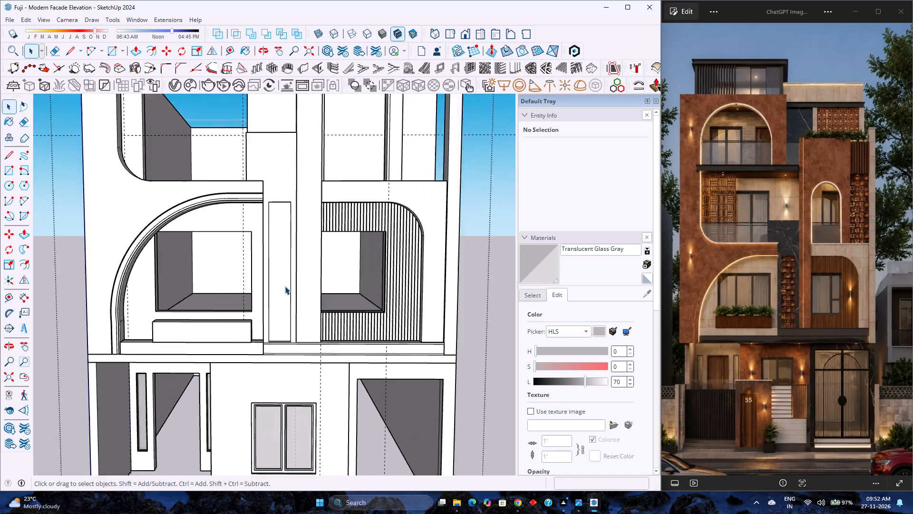
scroll(285, 286, "up", 1)
scroll(285, 286, "down", 4)
scroll(285, 286, "up", 3)
scroll(285, 286, "down", 3)
scroll(285, 286, "up", 3)
scroll(285, 286, "down", 3)
scroll(285, 287, "up", 4)
scroll(285, 287, "down", 4)
scroll(285, 288, "up", 3)
scroll(285, 288, "down", 2)
scroll(284, 293, "up", 3)
scroll(284, 293, "down", 2)
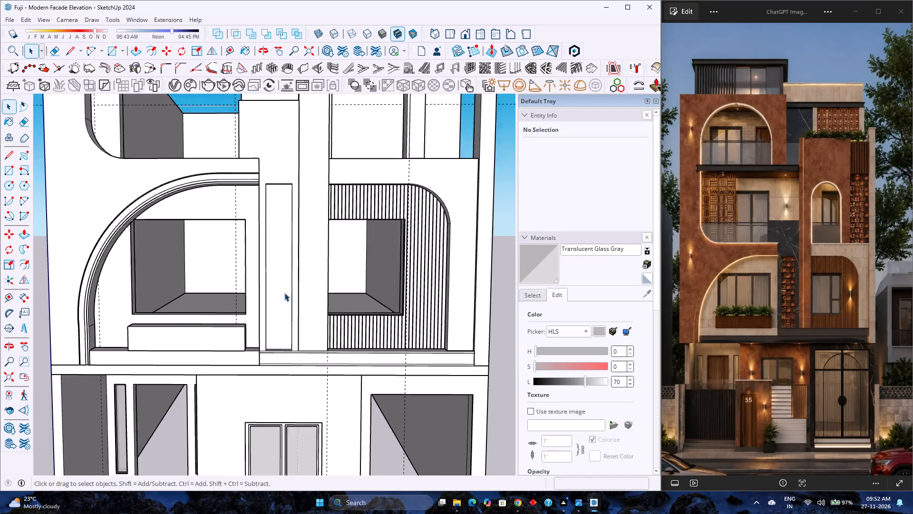
scroll(284, 293, "down", 2)
scroll(284, 293, "up", 3)
scroll(284, 293, "down", 3)
scroll(284, 293, "up", 3)
scroll(284, 293, "down", 4)
scroll(284, 293, "up", 4)
scroll(284, 293, "down", 3)
scroll(284, 293, "up", 3)
scroll(284, 293, "down", 8)
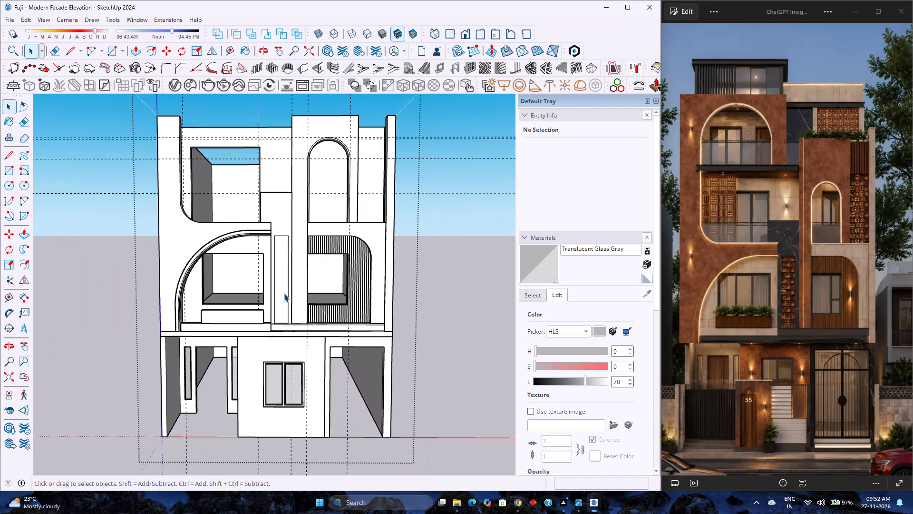
scroll(284, 293, "down", 4)
Examine the whole house from a higher front angle, checking the roofline, upper openings and recess depths against the reference image.
middle_click_drag(299, 277, 294, 302)
middle_click(294, 302)
scroll(290, 298, "down", 2)
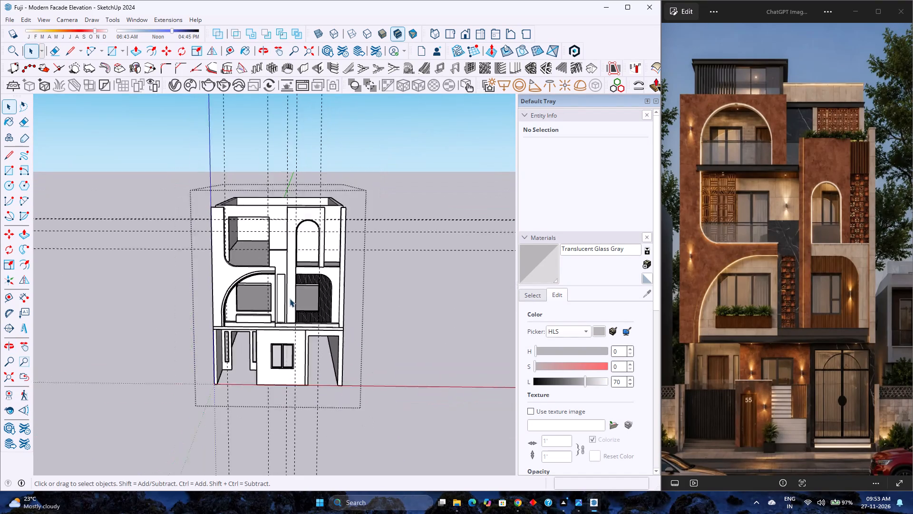
scroll(290, 298, "down", 2)
scroll(290, 299, "up", 4)
scroll(286, 299, "down", 1)
scroll(284, 297, "up", 3)
scroll(284, 297, "down", 4)
scroll(284, 297, "up", 4)
scroll(284, 297, "down", 4)
scroll(284, 297, "up", 3)
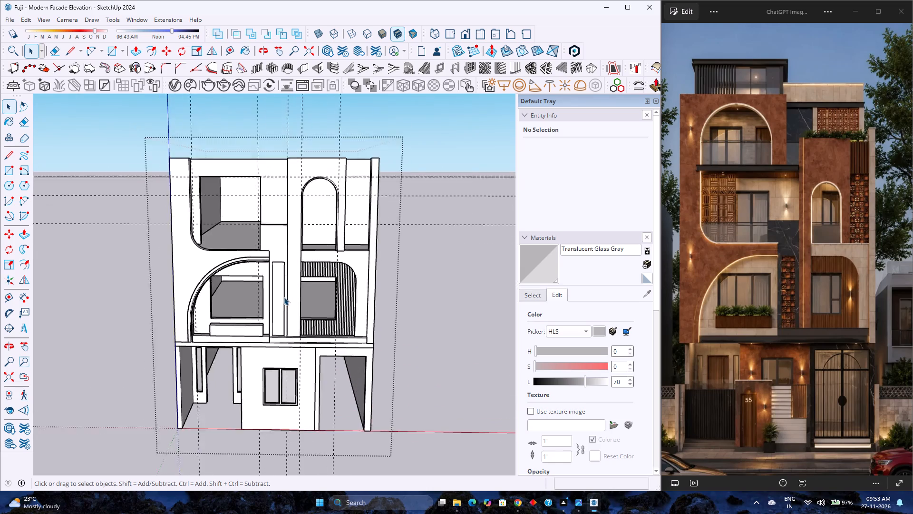
scroll(284, 297, "down", 3)
scroll(284, 297, "up", 3)
scroll(284, 297, "down", 3)
scroll(284, 297, "up", 3)
scroll(283, 297, "down", 3)
scroll(282, 296, "up", 4)
scroll(282, 295, "down", 5)
scroll(282, 295, "up", 4)
scroll(282, 295, "down", 4)
scroll(282, 295, "up", 4)
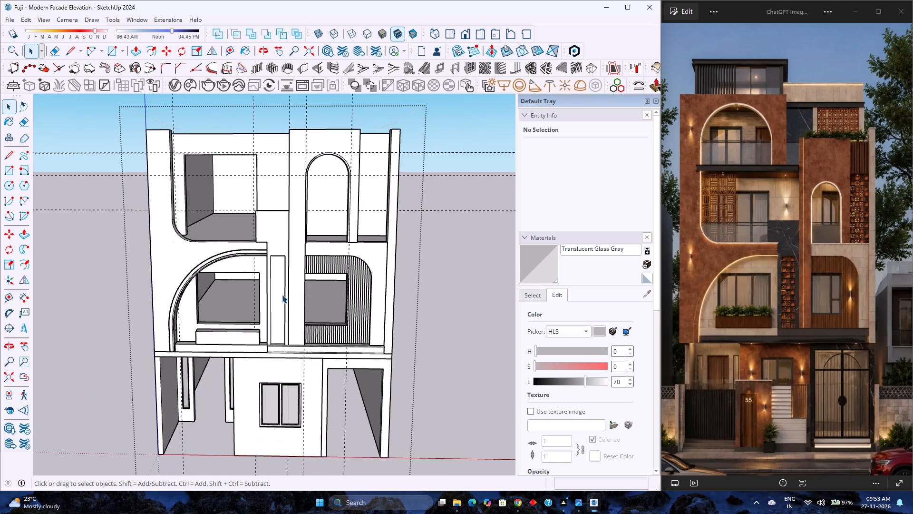
scroll(282, 295, "down", 7)
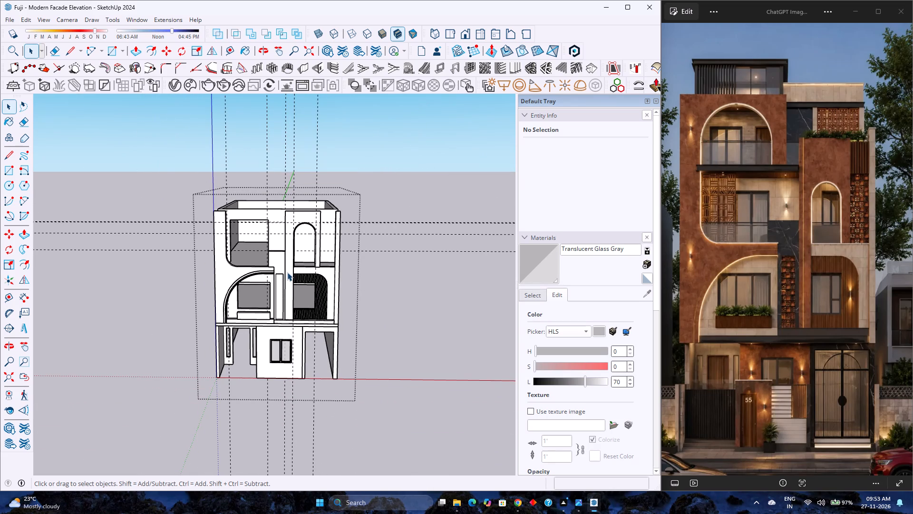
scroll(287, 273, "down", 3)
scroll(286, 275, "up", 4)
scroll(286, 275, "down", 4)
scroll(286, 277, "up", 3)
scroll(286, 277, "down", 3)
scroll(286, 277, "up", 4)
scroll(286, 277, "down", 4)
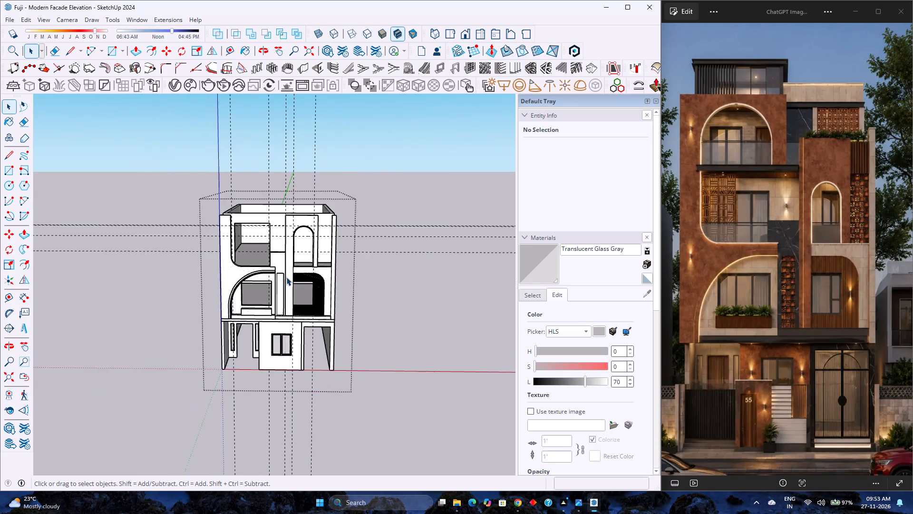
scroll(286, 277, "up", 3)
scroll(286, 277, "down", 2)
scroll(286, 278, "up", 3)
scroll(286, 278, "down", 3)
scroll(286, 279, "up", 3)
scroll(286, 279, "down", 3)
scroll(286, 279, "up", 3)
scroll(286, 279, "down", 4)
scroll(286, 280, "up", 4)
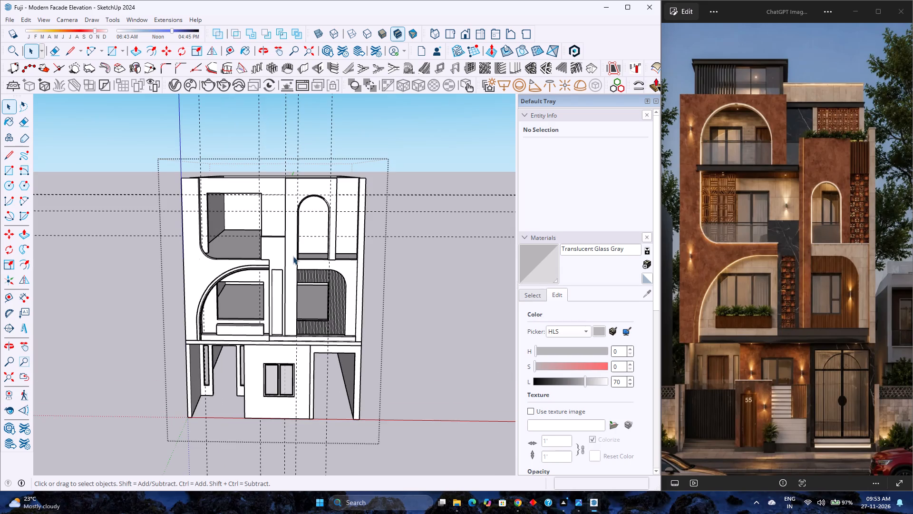
Examine the house from a raised front angle, checking the open roof parapet and upper-floor recesses against the reference image.
middle_click(293, 255)
middle_click(293, 255)
middle_click_drag(291, 285, 291, 300)
middle_click(291, 300)
scroll(288, 297, "up", 1)
scroll(285, 289, "down", 4)
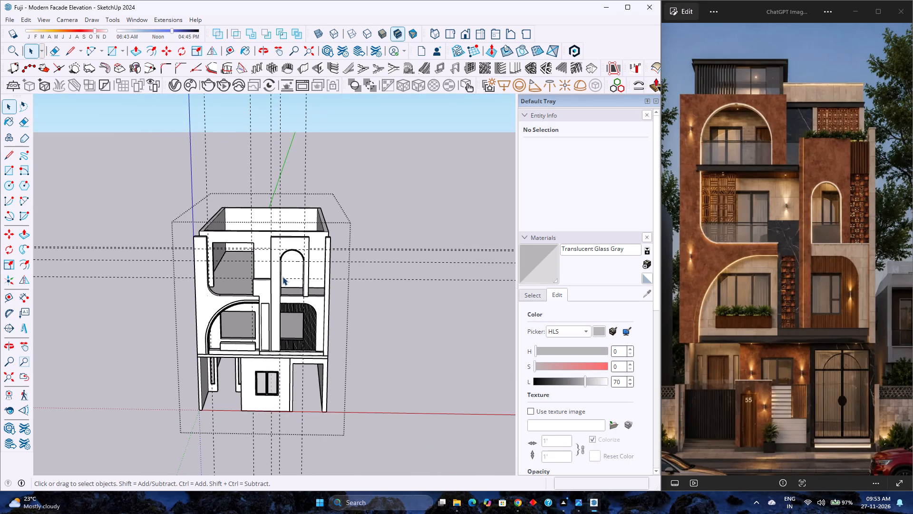
scroll(282, 277, "up", 3)
scroll(282, 277, "down", 4)
scroll(282, 277, "up", 4)
scroll(282, 277, "down", 4)
scroll(282, 277, "up", 3)
scroll(282, 277, "down", 4)
scroll(282, 277, "up", 4)
scroll(282, 277, "down", 4)
scroll(282, 277, "up", 4)
scroll(282, 277, "down", 4)
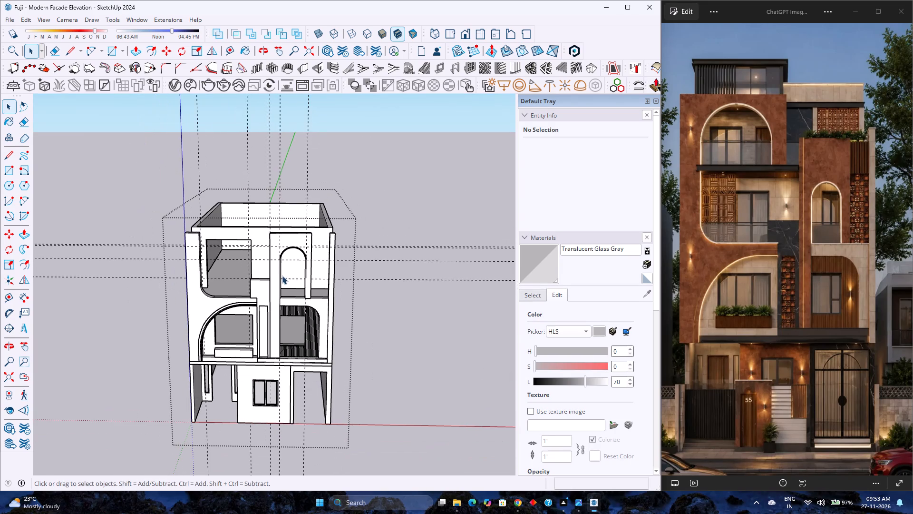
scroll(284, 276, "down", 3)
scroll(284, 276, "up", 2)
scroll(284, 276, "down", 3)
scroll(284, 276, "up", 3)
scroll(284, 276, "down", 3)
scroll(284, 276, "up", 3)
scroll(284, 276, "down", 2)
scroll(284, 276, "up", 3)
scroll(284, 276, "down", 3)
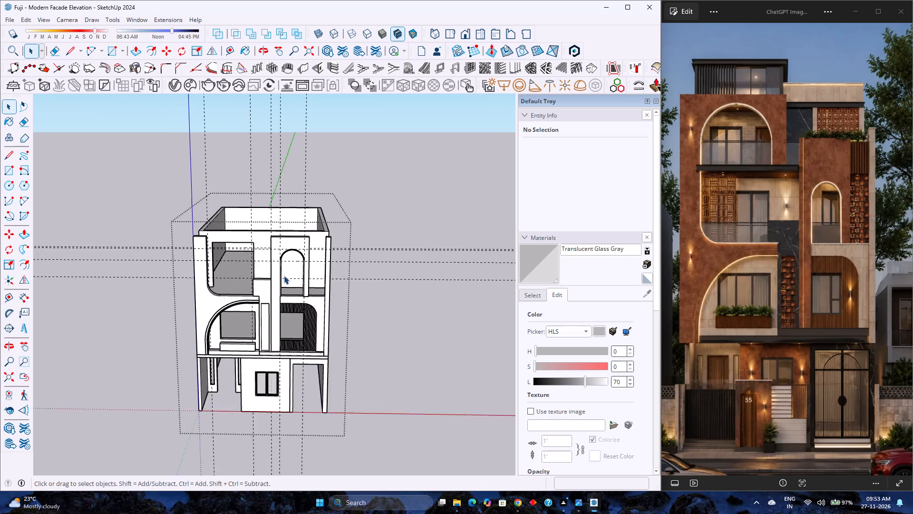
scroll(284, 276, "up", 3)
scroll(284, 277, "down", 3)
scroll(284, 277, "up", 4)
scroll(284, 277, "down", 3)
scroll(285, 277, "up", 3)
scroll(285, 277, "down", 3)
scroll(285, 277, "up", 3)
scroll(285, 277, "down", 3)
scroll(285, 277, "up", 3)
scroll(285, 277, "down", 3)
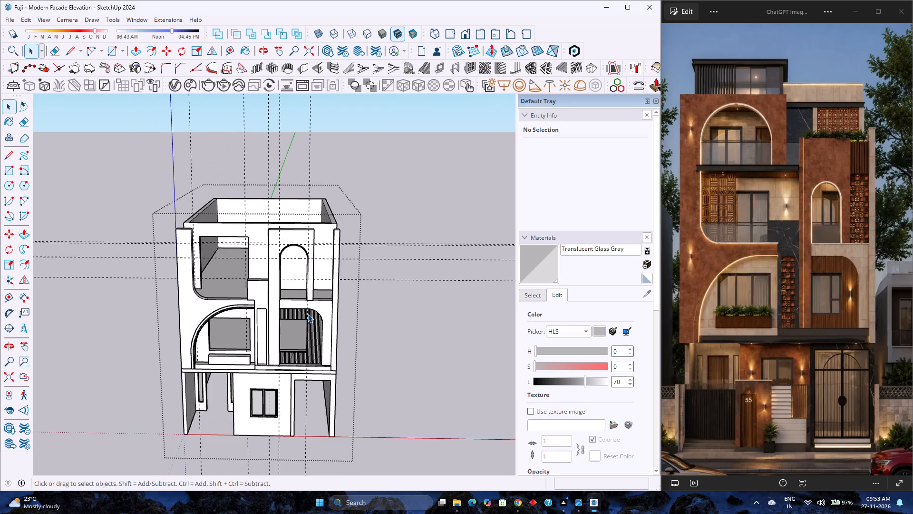
Examine the house from an oblique front corner, checking the side wall and the projection depths of the frames, pier and arched panel.
middle_click_drag(298, 314, 278, 309)
middle_click_drag(275, 307, 263, 301)
middle_click_drag(255, 298, 186, 263)
middle_click_drag(194, 239, 202, 220)
middle_click_drag(202, 220, 241, 278)
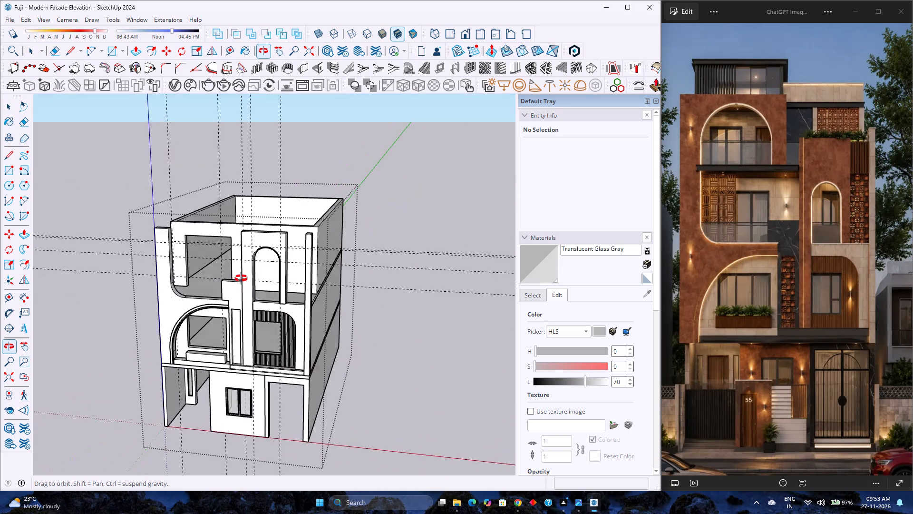
middle_click_drag(241, 278, 233, 267)
scroll(233, 267, "up", 1)
scroll(233, 267, "down", 3)
scroll(233, 267, "up", 3)
scroll(233, 267, "down", 3)
scroll(233, 267, "up", 4)
scroll(233, 267, "down", 4)
scroll(233, 267, "up", 4)
scroll(233, 267, "down", 4)
scroll(233, 267, "up", 4)
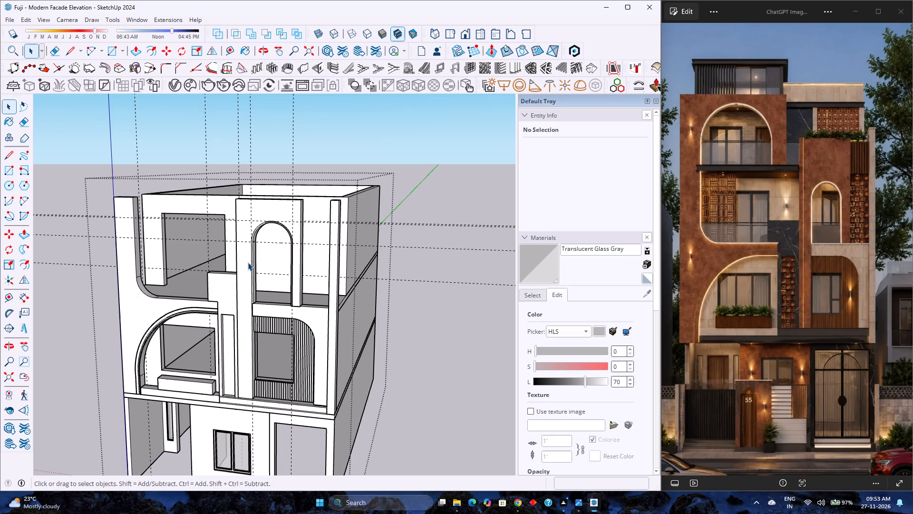
scroll(248, 262, "down", 2)
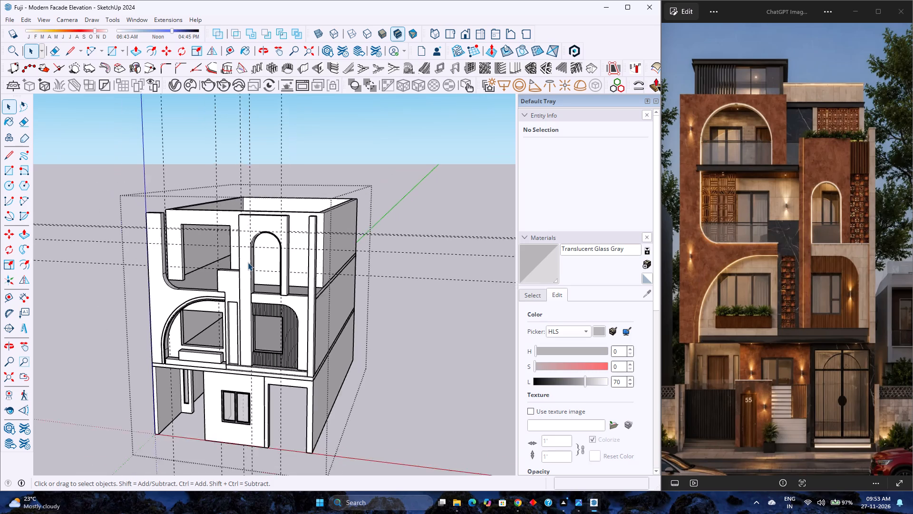
scroll(248, 262, "down", 2)
scroll(248, 262, "up", 5)
scroll(248, 262, "down", 9)
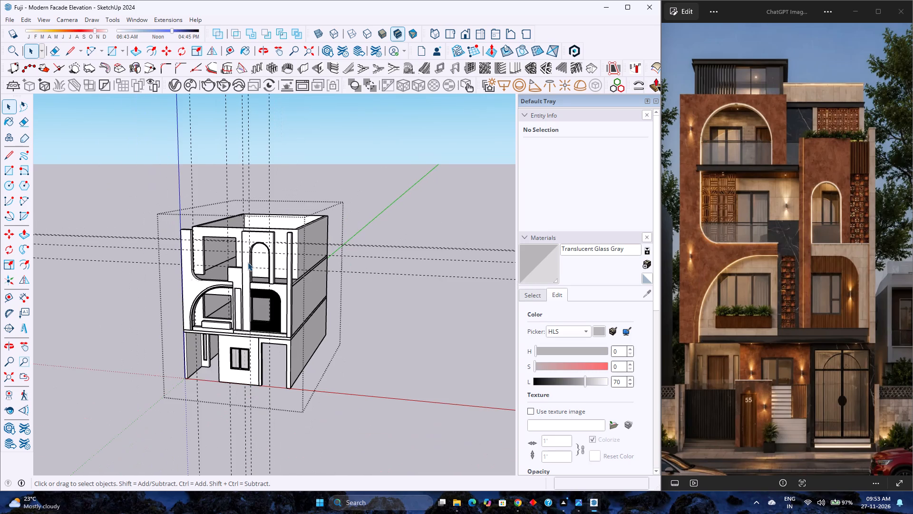
scroll(248, 262, "up", 5)
scroll(248, 262, "down", 3)
scroll(248, 262, "up", 3)
scroll(248, 262, "down", 3)
scroll(248, 262, "up", 2)
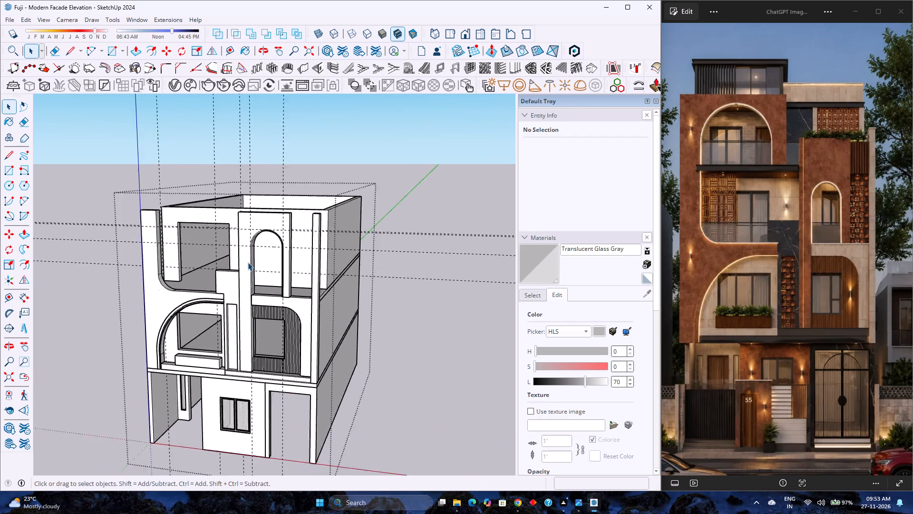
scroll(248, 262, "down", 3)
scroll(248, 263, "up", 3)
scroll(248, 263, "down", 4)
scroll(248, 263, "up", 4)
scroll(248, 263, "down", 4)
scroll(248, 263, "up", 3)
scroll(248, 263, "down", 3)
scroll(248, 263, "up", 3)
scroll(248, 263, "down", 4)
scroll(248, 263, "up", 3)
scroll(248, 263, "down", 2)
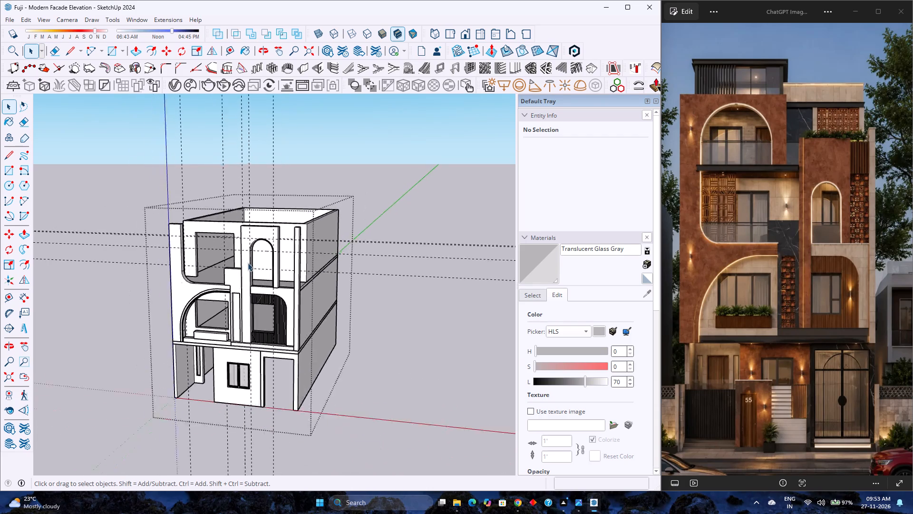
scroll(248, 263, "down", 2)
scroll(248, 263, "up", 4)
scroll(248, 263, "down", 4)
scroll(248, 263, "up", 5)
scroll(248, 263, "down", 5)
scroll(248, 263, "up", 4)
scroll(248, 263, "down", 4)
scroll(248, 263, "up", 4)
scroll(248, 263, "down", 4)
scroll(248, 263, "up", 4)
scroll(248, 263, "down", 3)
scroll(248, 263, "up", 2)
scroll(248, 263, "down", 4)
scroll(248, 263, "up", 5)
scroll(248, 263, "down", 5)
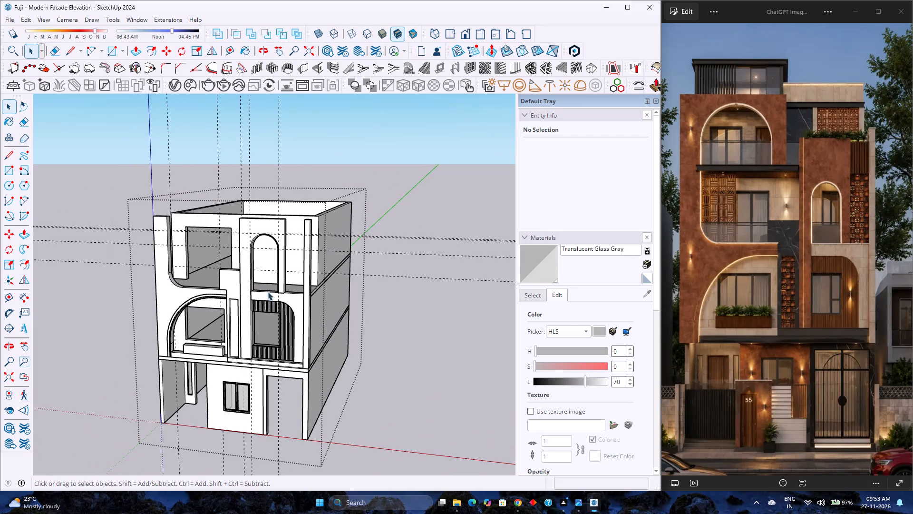
Examine the whole facade from a near-level front view, comparing the second-floor arched panel and first-floor openings with the reference image.
middle_click_drag(271, 291, 326, 269)
scroll(316, 278, "down", 4)
scroll(316, 278, "up", 4)
scroll(316, 278, "down", 2)
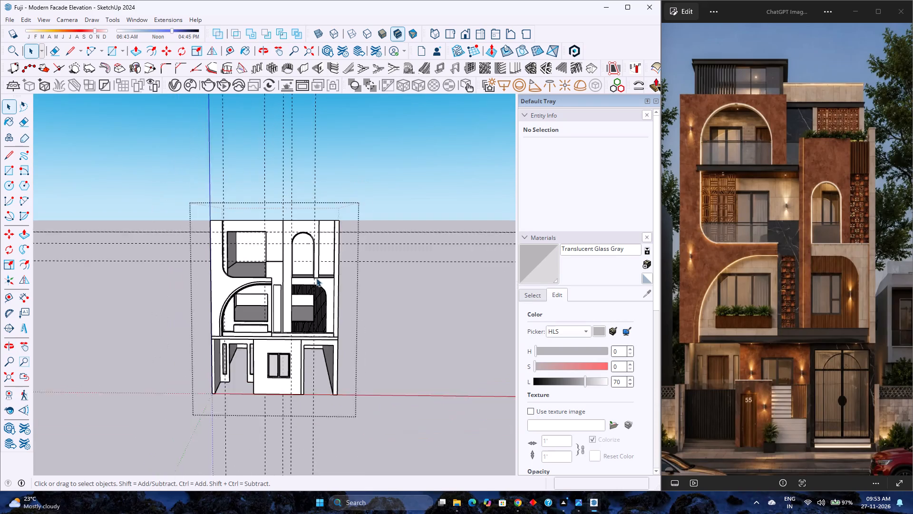
scroll(316, 278, "down", 2)
scroll(316, 278, "up", 3)
scroll(316, 278, "down", 4)
scroll(316, 278, "up", 4)
scroll(316, 278, "down", 4)
scroll(316, 278, "up", 4)
scroll(316, 278, "down", 4)
scroll(316, 278, "up", 4)
scroll(316, 278, "down", 4)
scroll(316, 278, "up", 4)
scroll(316, 278, "down", 4)
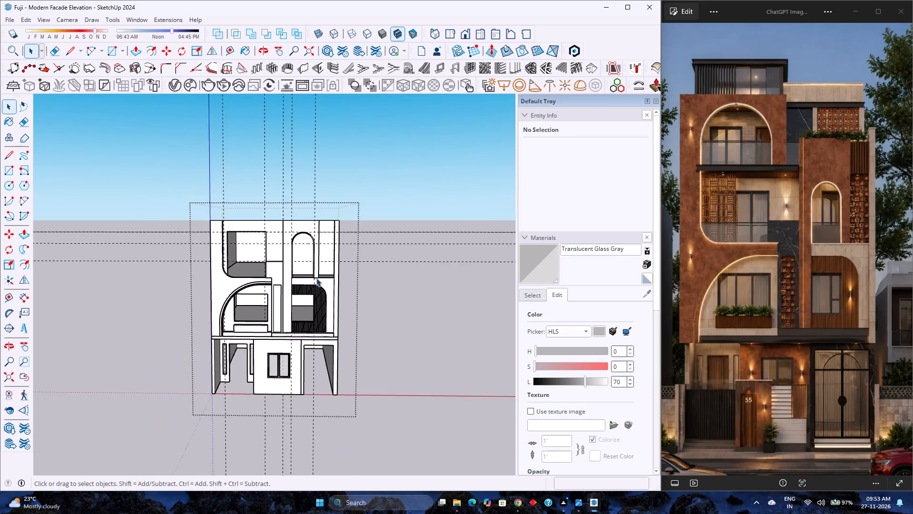
scroll(316, 278, "up", 4)
scroll(316, 278, "down", 4)
scroll(316, 278, "up", 3)
scroll(316, 278, "down", 4)
scroll(316, 278, "up", 4)
scroll(316, 278, "down", 4)
scroll(316, 278, "up", 4)
scroll(316, 278, "down", 4)
scroll(316, 278, "up", 4)
scroll(316, 278, "down", 4)
scroll(316, 278, "up", 4)
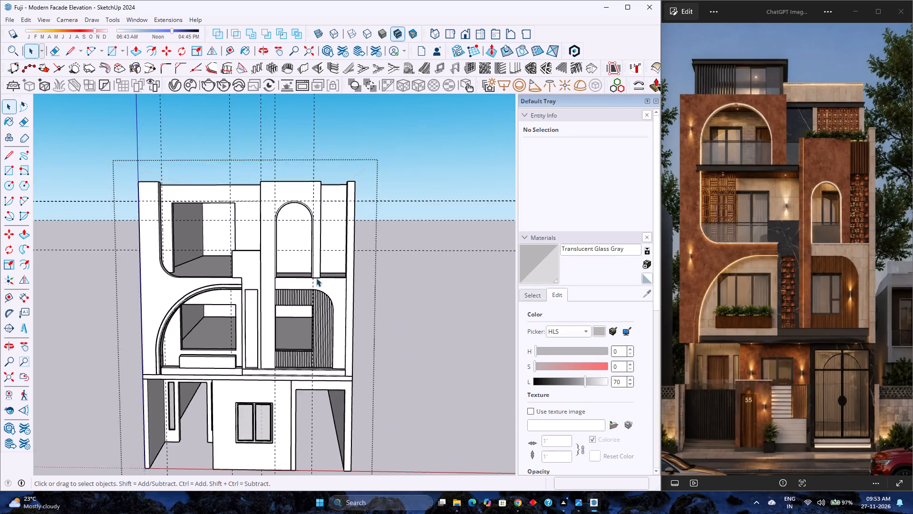
scroll(316, 278, "down", 4)
scroll(316, 278, "up", 4)
scroll(316, 278, "down", 4)
scroll(316, 278, "up", 4)
scroll(316, 278, "down", 4)
scroll(316, 278, "up", 4)
scroll(316, 278, "down", 4)
scroll(316, 278, "up", 3)
scroll(316, 278, "down", 3)
scroll(316, 278, "up", 3)
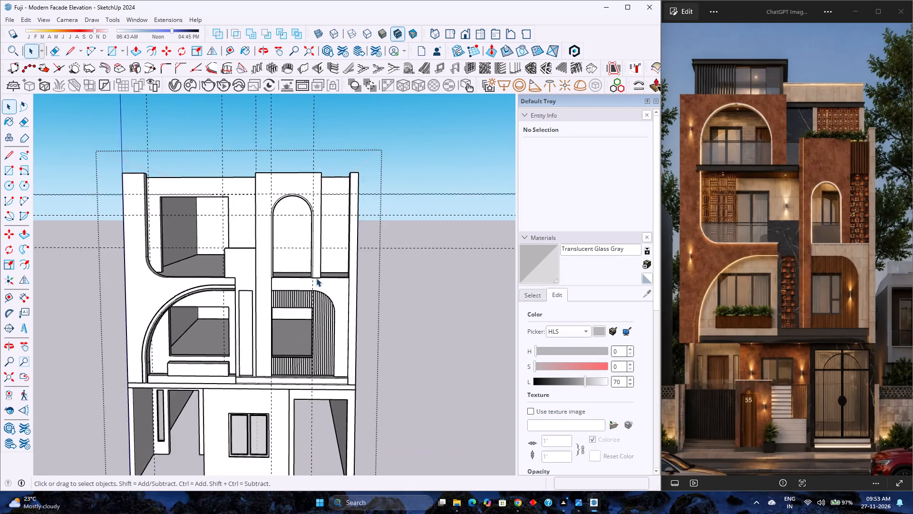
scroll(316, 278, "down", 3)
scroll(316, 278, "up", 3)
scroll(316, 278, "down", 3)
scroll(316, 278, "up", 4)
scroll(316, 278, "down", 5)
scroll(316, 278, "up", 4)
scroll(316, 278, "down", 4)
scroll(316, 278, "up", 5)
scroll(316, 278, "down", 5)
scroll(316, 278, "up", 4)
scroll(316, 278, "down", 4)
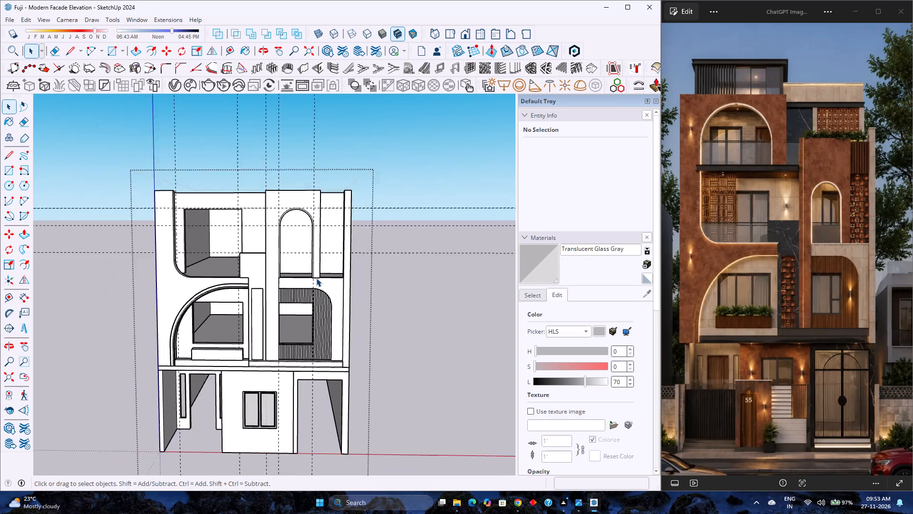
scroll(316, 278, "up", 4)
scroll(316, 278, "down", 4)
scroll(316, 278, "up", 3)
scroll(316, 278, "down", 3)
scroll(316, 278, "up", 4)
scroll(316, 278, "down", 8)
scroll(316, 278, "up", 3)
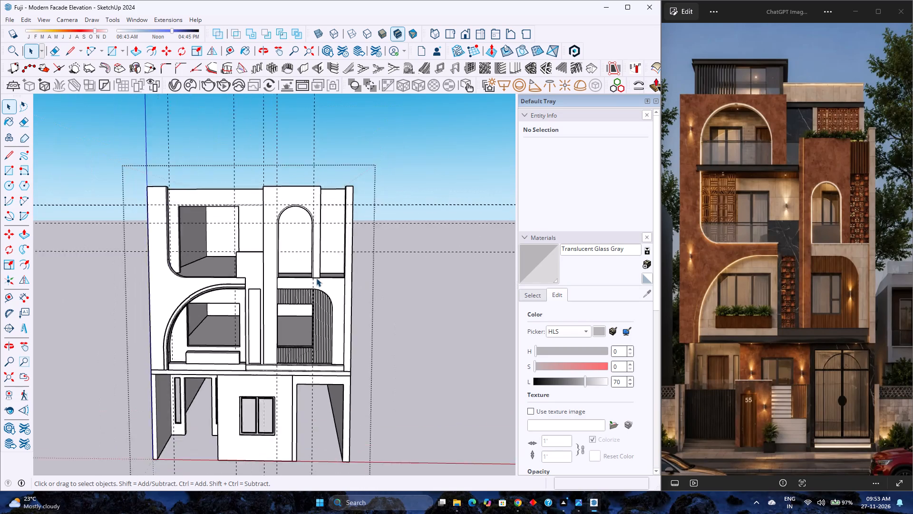
Examine the whole facade from a near-level front angle, comparing overall proportions, the arched openings and the central pier with the reference image.
scroll(316, 278, "down", 3)
scroll(316, 278, "up", 3)
scroll(316, 278, "down", 3)
scroll(316, 278, "up", 3)
scroll(316, 278, "down", 3)
scroll(316, 278, "up", 3)
scroll(316, 278, "down", 4)
scroll(316, 278, "up", 1)
scroll(316, 278, "down", 1)
scroll(316, 278, "up", 4)
scroll(316, 278, "down", 4)
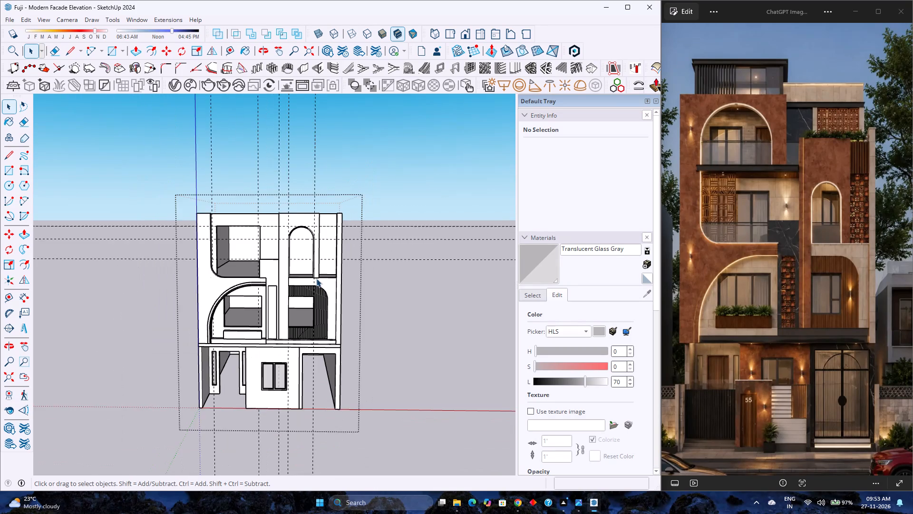
scroll(316, 278, "down", 4)
scroll(285, 307, "up", 4)
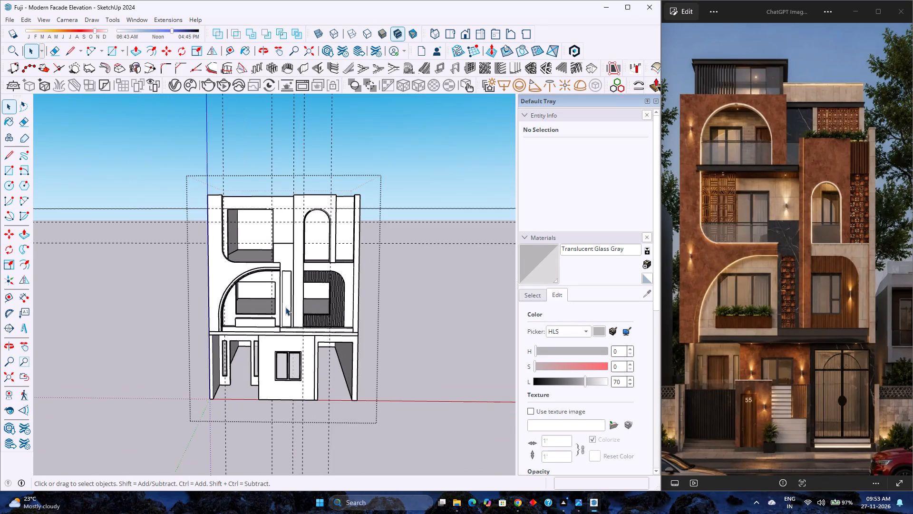
scroll(306, 288, "up", 5)
scroll(306, 288, "down", 4)
scroll(305, 288, "up", 3)
scroll(305, 288, "down", 4)
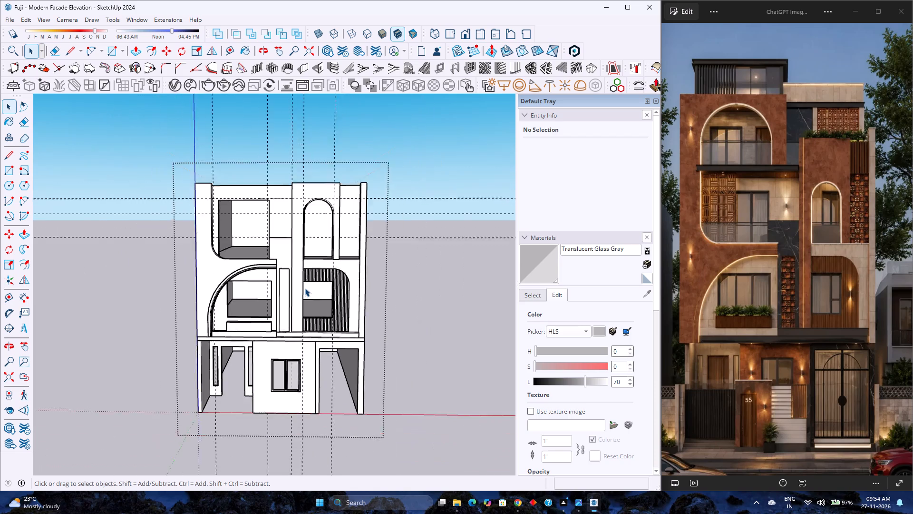
scroll(305, 288, "up", 4)
scroll(305, 288, "down", 3)
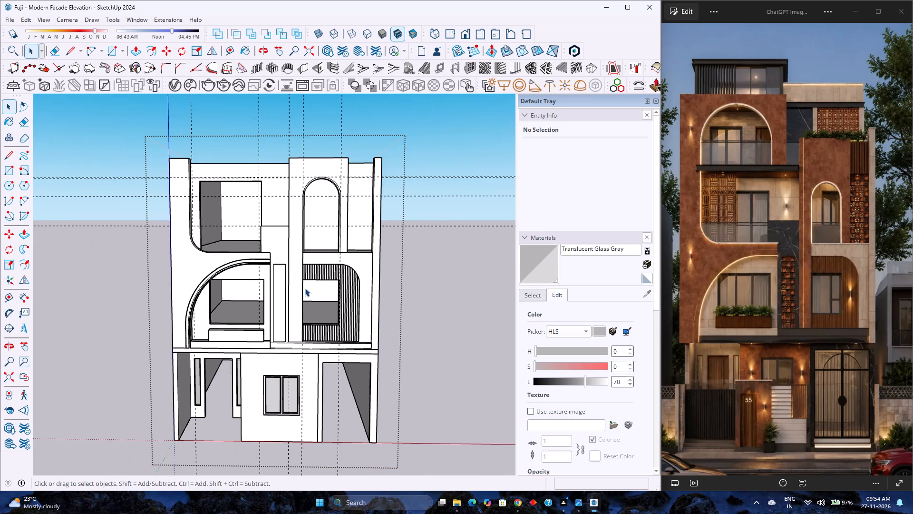
scroll(305, 288, "up", 3)
scroll(305, 288, "down", 4)
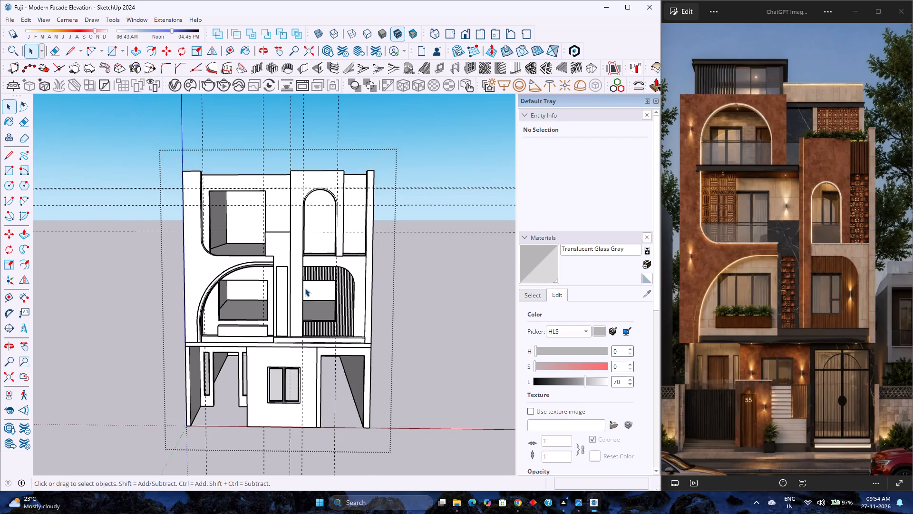
scroll(286, 287, "up", 3)
scroll(286, 287, "down", 4)
scroll(286, 287, "up", 3)
scroll(286, 287, "down", 3)
scroll(286, 287, "up", 4)
scroll(286, 287, "down", 4)
scroll(286, 287, "up", 2)
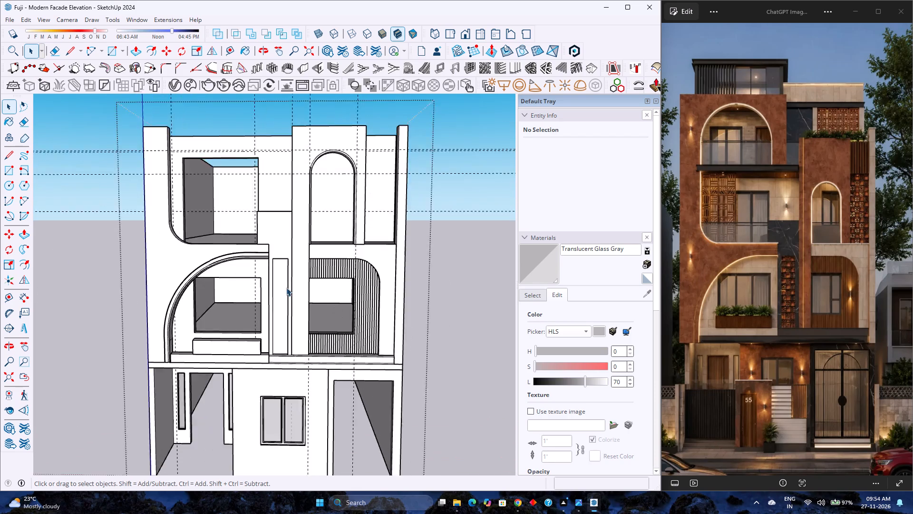
scroll(286, 287, "up", 1)
scroll(286, 287, "down", 4)
scroll(286, 287, "up", 4)
scroll(286, 287, "down", 4)
scroll(286, 287, "up", 4)
scroll(286, 287, "down", 4)
scroll(286, 287, "up", 4)
scroll(286, 287, "down", 4)
scroll(286, 287, "up", 4)
scroll(286, 287, "down", 4)
scroll(286, 287, "up", 3)
scroll(286, 287, "down", 3)
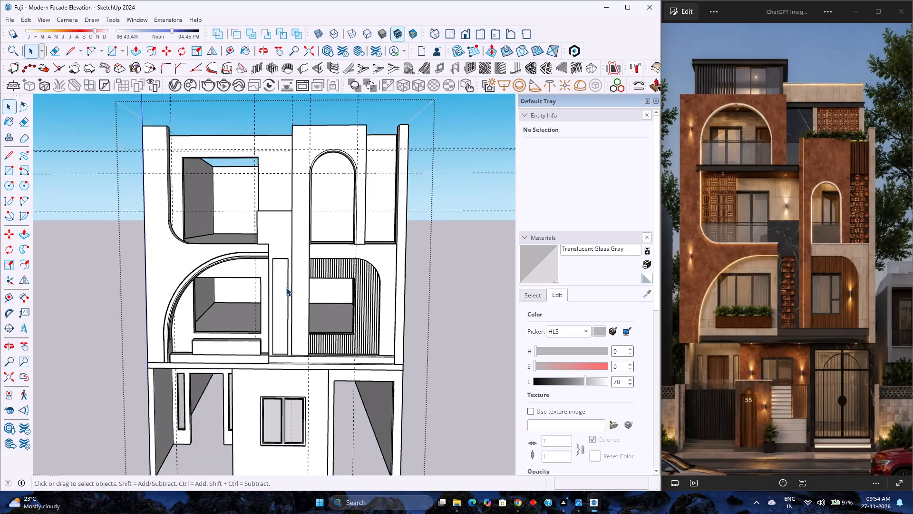
scroll(286, 287, "up", 4)
scroll(286, 287, "down", 5)
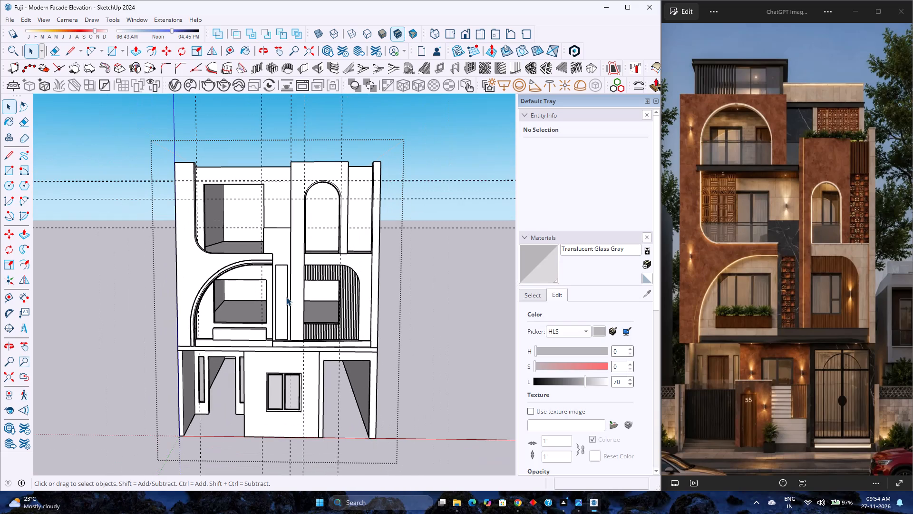
middle_click_drag(286, 297, 282, 288)
scroll(282, 288, "down", 3)
scroll(282, 288, "up", 4)
scroll(282, 288, "down", 2)
middle_click_drag(282, 289, 290, 290)
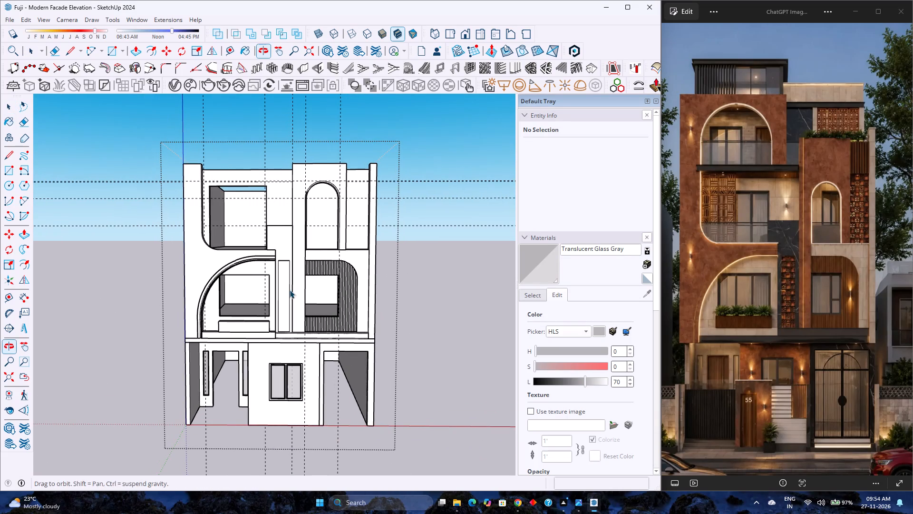
Examine the whole house in the standard front view, comparing the opening alignment, curved frames and first-floor fluted panel with the reference image.
left_click(11, 376)
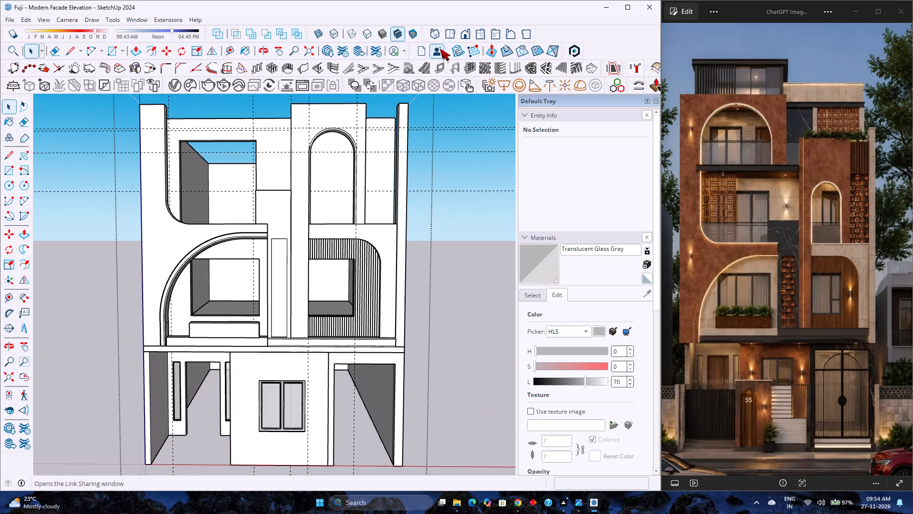
left_click(467, 36)
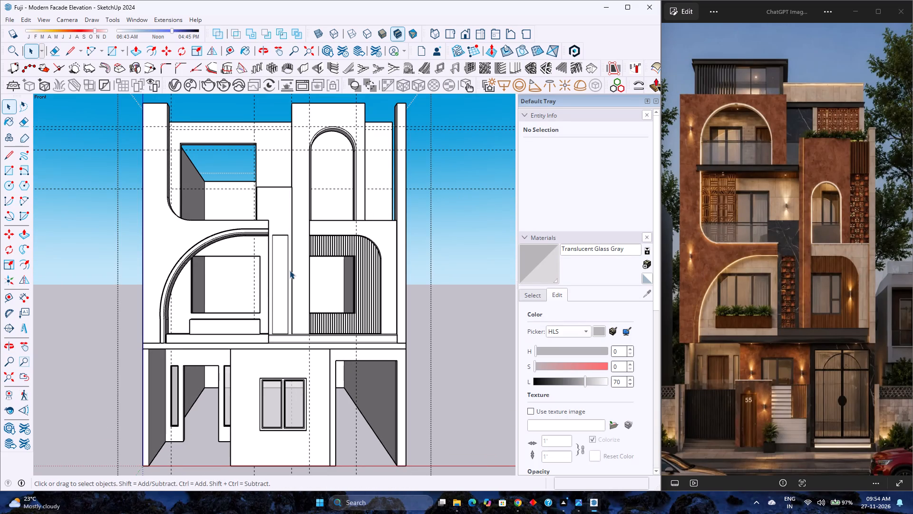
scroll(290, 270, "down", 2)
scroll(290, 270, "up", 1)
scroll(290, 270, "down", 2)
scroll(290, 270, "up", 1)
scroll(290, 270, "down", 1)
scroll(290, 270, "up", 1)
scroll(290, 270, "down", 2)
scroll(290, 270, "up", 2)
scroll(290, 270, "down", 2)
scroll(290, 270, "up", 2)
scroll(290, 270, "down", 2)
scroll(290, 270, "up", 2)
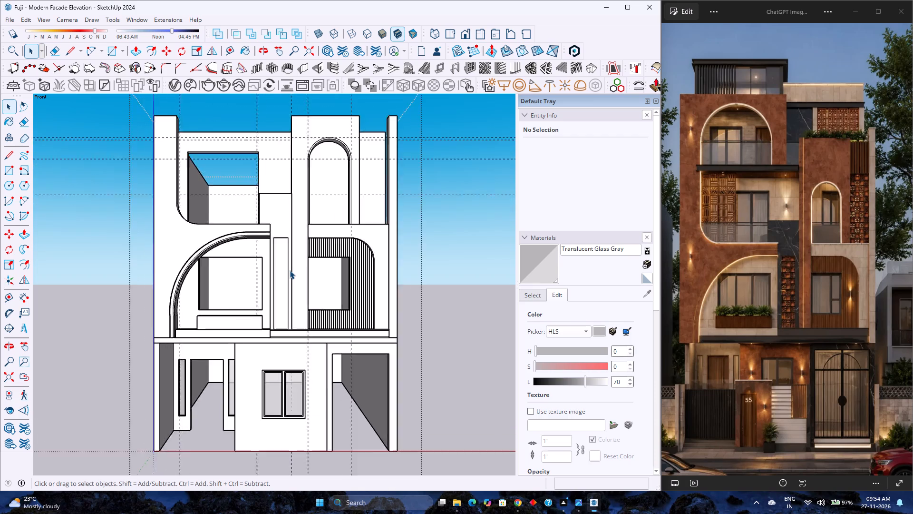
scroll(290, 270, "down", 2)
scroll(290, 270, "up", 2)
scroll(290, 270, "down", 3)
scroll(290, 270, "up", 4)
scroll(290, 270, "down", 4)
scroll(290, 270, "up", 3)
scroll(290, 270, "down", 3)
scroll(290, 270, "up", 3)
scroll(290, 270, "down", 3)
scroll(290, 270, "up", 2)
scroll(290, 270, "down", 2)
scroll(290, 270, "up", 2)
scroll(290, 270, "down", 2)
scroll(290, 270, "up", 2)
scroll(290, 270, "down", 1)
scroll(290, 270, "up", 1)
scroll(290, 270, "down", 2)
scroll(290, 270, "up", 2)
scroll(290, 270, "down", 2)
scroll(290, 270, "up", 2)
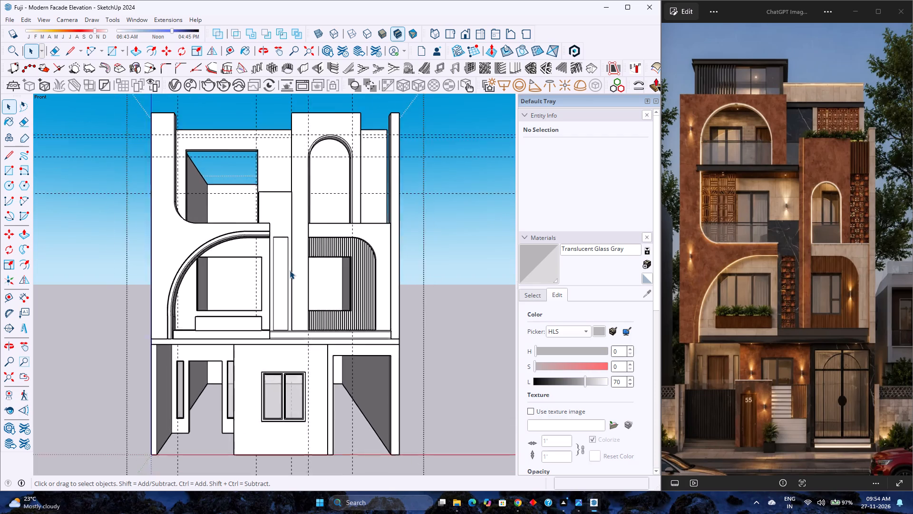
scroll(290, 270, "up", 1)
scroll(290, 270, "down", 3)
scroll(290, 270, "up", 3)
scroll(290, 270, "down", 3)
scroll(290, 270, "up", 3)
scroll(290, 270, "down", 4)
scroll(290, 270, "up", 4)
scroll(290, 270, "down", 4)
scroll(290, 270, "up", 4)
scroll(290, 270, "down", 4)
scroll(290, 270, "up", 4)
scroll(290, 270, "down", 2)
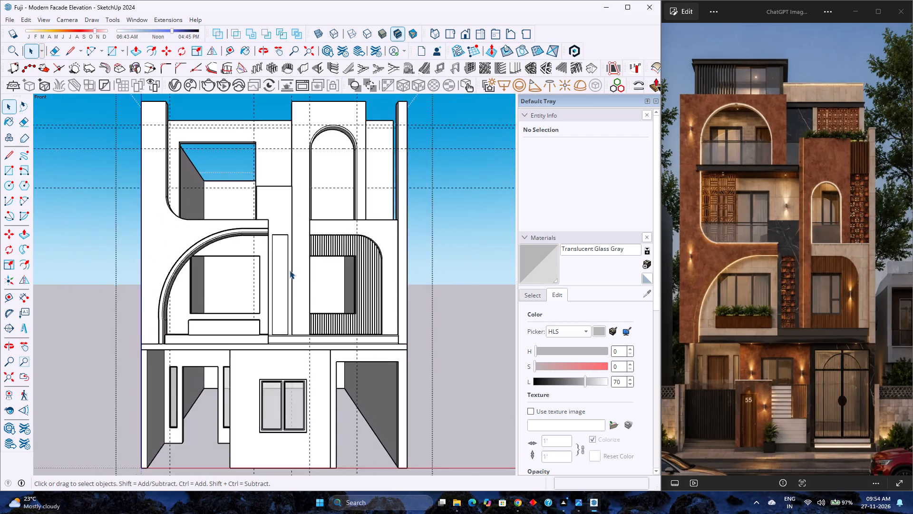
scroll(290, 270, "down", 2)
scroll(290, 270, "up", 5)
scroll(290, 270, "down", 4)
scroll(290, 270, "up", 5)
scroll(290, 270, "down", 4)
scroll(290, 270, "up", 4)
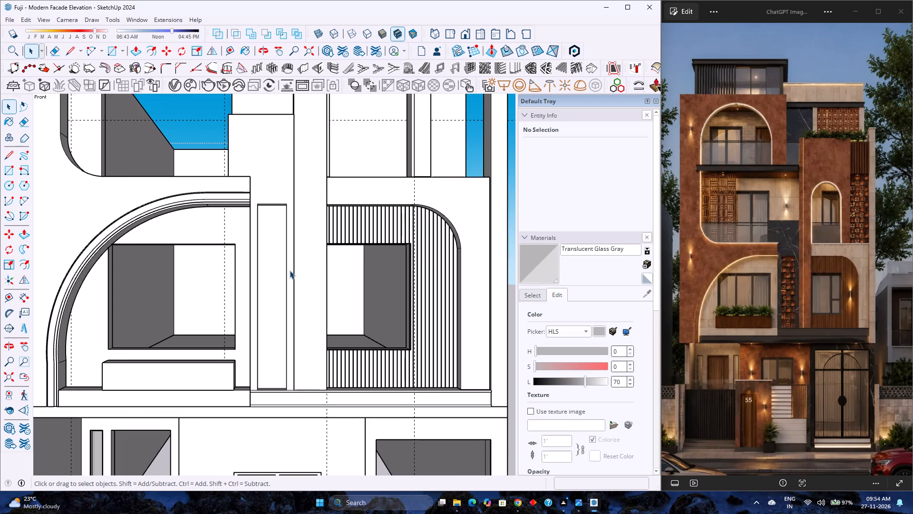
scroll(290, 270, "down", 4)
scroll(290, 272, "up", 4)
scroll(290, 272, "down", 5)
Close the house group that is open for editing, leaving nothing selected.
right_click(290, 272)
scroll(290, 272, "up", 5)
scroll(290, 272, "down", 5)
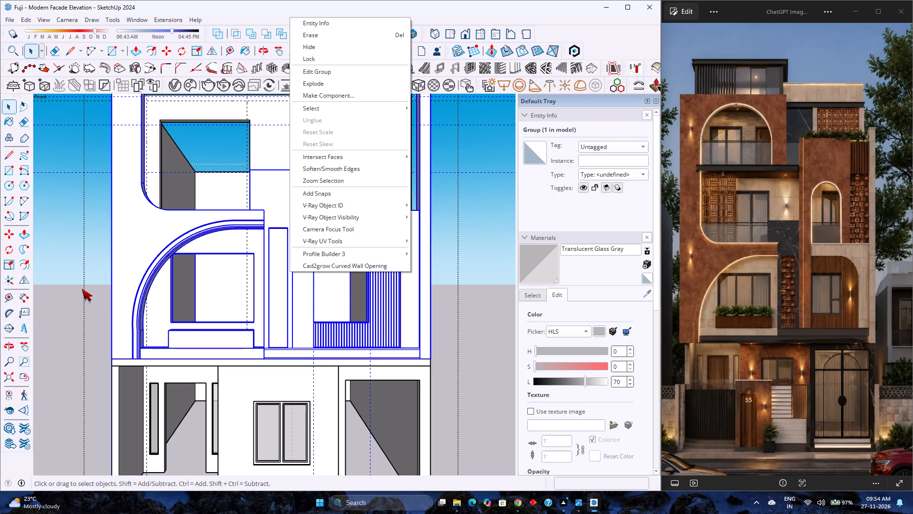
left_click(82, 289)
scroll(257, 276, "down", 4)
scroll(257, 276, "up", 3)
scroll(257, 276, "down", 4)
scroll(257, 276, "up", 3)
scroll(257, 276, "down", 3)
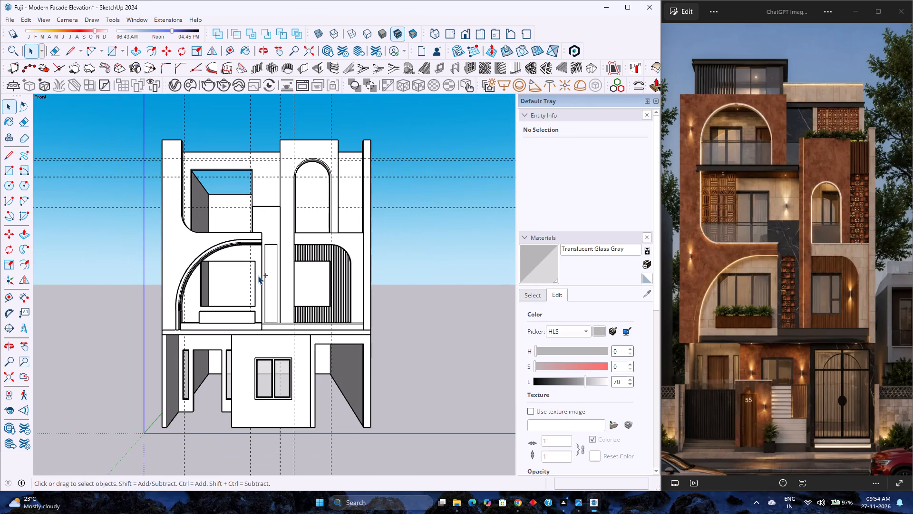
Save the model.
key("ctrl+s")
Examine the facade in the front view, checking the first-floor curved frame, central pier and fluted panel around the window against the reference image.
scroll(258, 276, "up", 4)
scroll(258, 276, "down", 6)
scroll(275, 260, "up", 3)
scroll(275, 260, "down", 4)
scroll(275, 260, "up", 3)
scroll(275, 260, "down", 3)
scroll(275, 260, "up", 3)
scroll(275, 260, "down", 4)
scroll(275, 260, "up", 3)
scroll(275, 260, "down", 2)
scroll(275, 260, "up", 3)
scroll(275, 260, "down", 4)
scroll(275, 260, "up", 4)
scroll(275, 260, "down", 4)
scroll(275, 260, "up", 3)
scroll(275, 260, "down", 3)
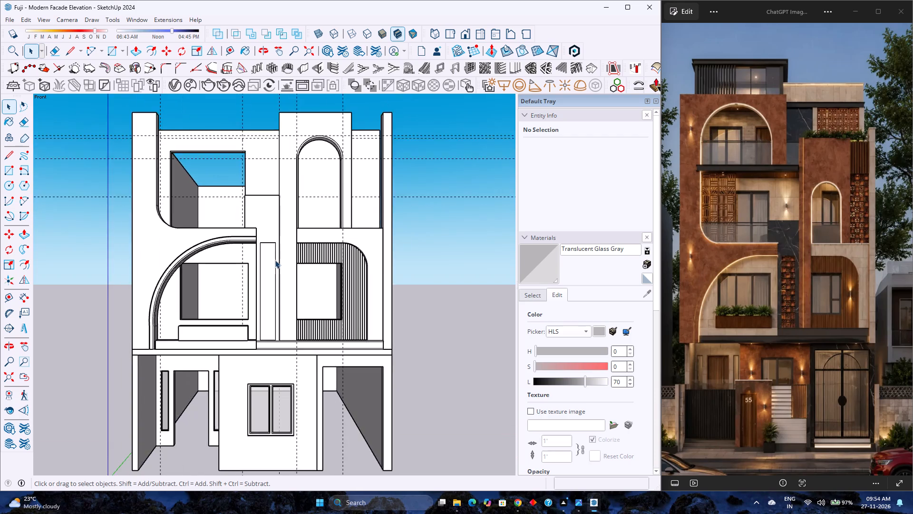
scroll(275, 260, "up", 4)
scroll(275, 260, "down", 5)
scroll(275, 260, "up", 3)
scroll(275, 260, "down", 3)
scroll(275, 260, "up", 4)
scroll(275, 260, "down", 5)
scroll(275, 260, "up", 4)
scroll(275, 260, "down", 4)
scroll(275, 260, "up", 5)
scroll(275, 260, "down", 5)
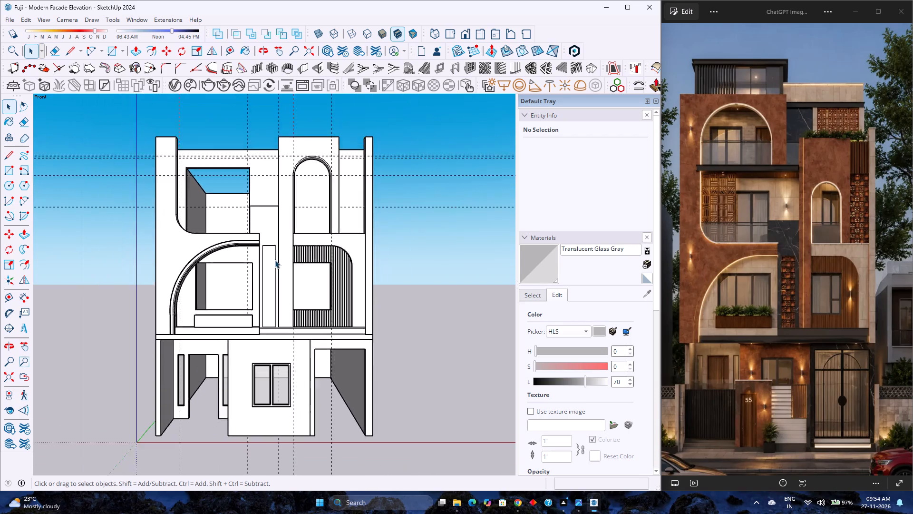
scroll(275, 260, "up", 4)
scroll(275, 260, "down", 4)
scroll(275, 260, "up", 4)
scroll(275, 260, "down", 3)
scroll(275, 260, "up", 3)
scroll(275, 260, "down", 4)
scroll(275, 260, "up", 4)
scroll(275, 260, "down", 1)
scroll(277, 261, "up", 4)
scroll(277, 261, "down", 4)
scroll(277, 261, "up", 4)
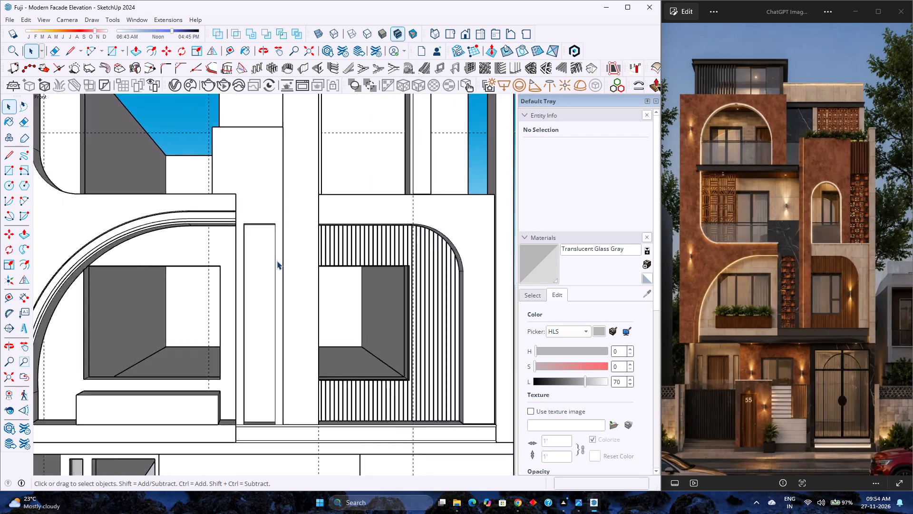
Examine the first-floor window openings, central pier and fluted panel up close and within the whole front view against the reference image.
scroll(277, 261, "down", 4)
scroll(277, 261, "up", 4)
scroll(277, 261, "down", 5)
scroll(277, 261, "up", 5)
scroll(277, 261, "down", 9)
scroll(277, 262, "up", 3)
scroll(277, 262, "down", 4)
scroll(277, 262, "up", 4)
scroll(277, 262, "down", 4)
scroll(277, 262, "up", 4)
scroll(277, 262, "down", 4)
scroll(277, 262, "up", 4)
scroll(277, 262, "down", 4)
scroll(277, 262, "up", 4)
scroll(277, 262, "down", 4)
scroll(277, 262, "up", 4)
scroll(277, 262, "down", 4)
scroll(277, 262, "up", 4)
scroll(277, 262, "down", 4)
scroll(277, 262, "up", 2)
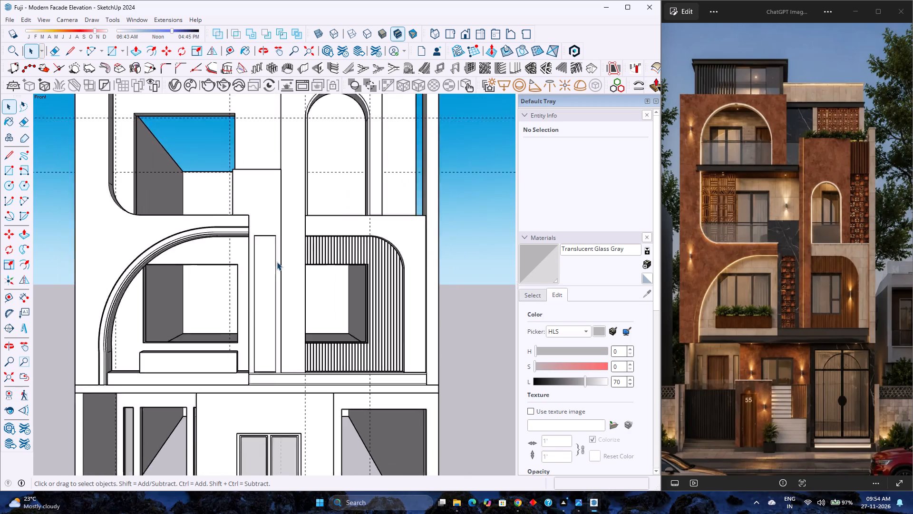
scroll(277, 262, "up", 1)
scroll(277, 262, "down", 3)
scroll(277, 262, "up", 3)
scroll(277, 262, "down", 2)
scroll(277, 262, "up", 4)
scroll(277, 262, "down", 4)
scroll(277, 262, "up", 3)
scroll(277, 262, "down", 4)
scroll(277, 262, "up", 4)
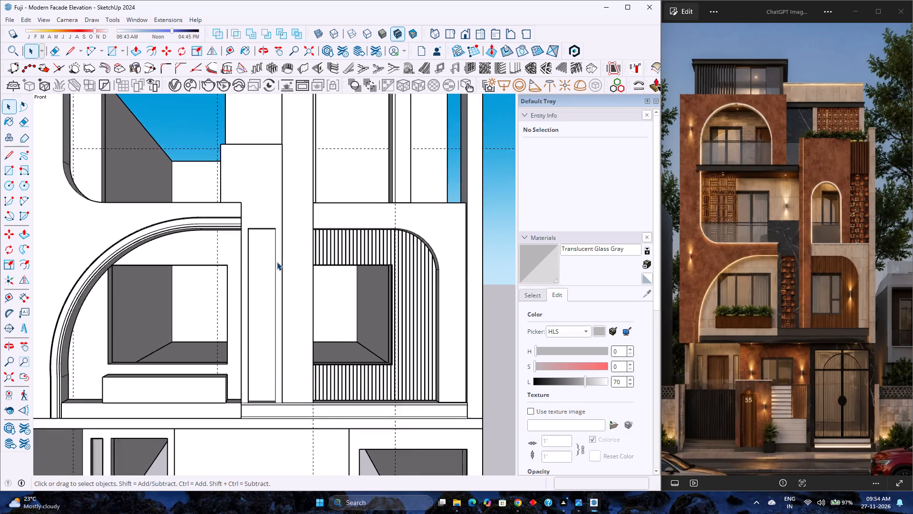
scroll(277, 262, "down", 4)
scroll(277, 262, "up", 4)
scroll(277, 262, "down", 4)
scroll(277, 262, "up", 4)
scroll(277, 262, "down", 2)
scroll(277, 262, "up", 3)
scroll(277, 262, "down", 4)
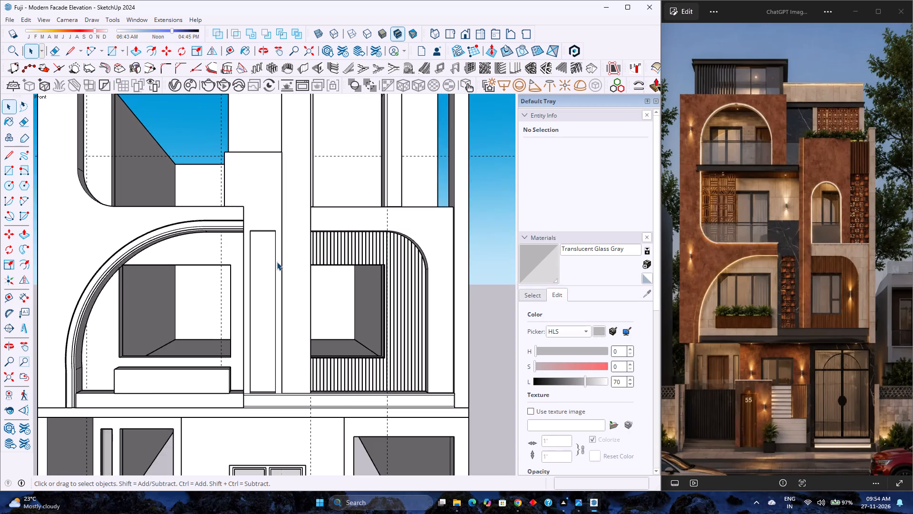
scroll(277, 262, "up", 3)
scroll(277, 262, "down", 3)
scroll(277, 262, "up", 3)
scroll(277, 262, "down", 4)
scroll(277, 262, "up", 4)
scroll(277, 262, "down", 4)
scroll(277, 262, "up", 4)
scroll(277, 262, "down", 4)
scroll(277, 262, "up", 4)
scroll(277, 262, "down", 4)
scroll(277, 262, "up", 2)
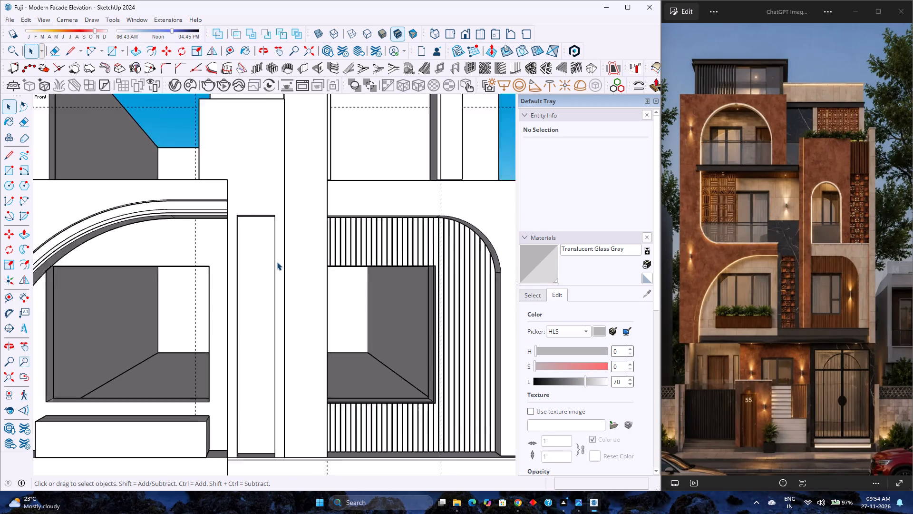
scroll(277, 262, "up", 2)
scroll(277, 262, "down", 4)
scroll(277, 262, "up", 4)
scroll(277, 262, "down", 5)
scroll(277, 262, "up", 5)
scroll(277, 262, "down", 5)
scroll(277, 262, "up", 5)
scroll(277, 262, "down", 5)
scroll(277, 262, "up", 5)
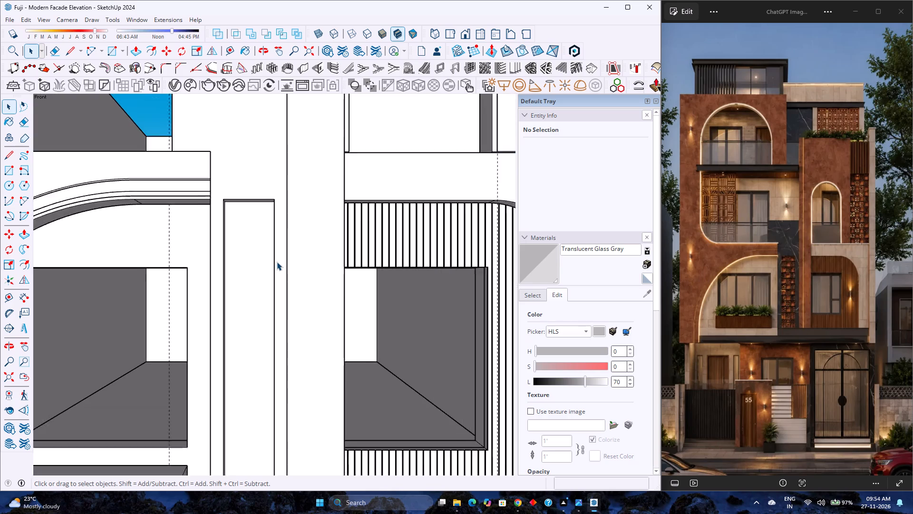
scroll(277, 262, "down", 13)
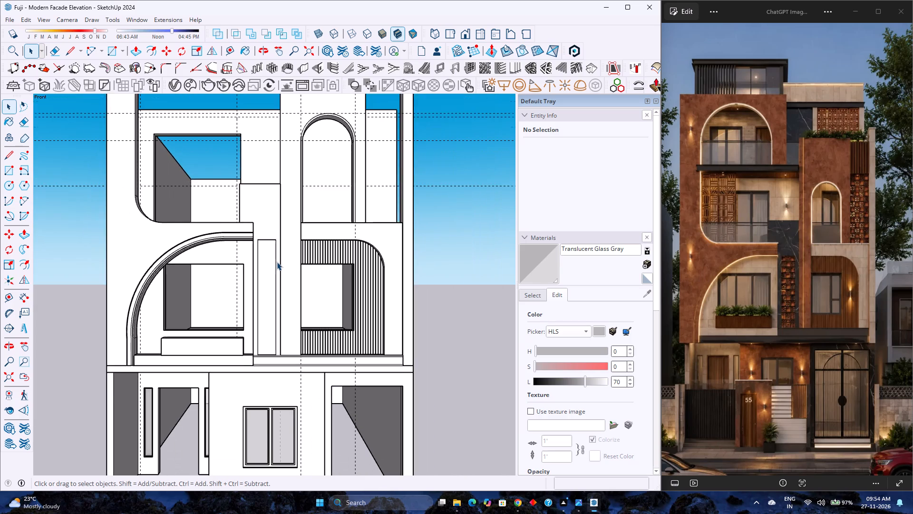
scroll(277, 262, "up", 2)
scroll(277, 262, "down", 8)
scroll(277, 262, "up", 4)
scroll(277, 262, "down", 4)
scroll(277, 262, "up", 4)
scroll(277, 262, "down", 4)
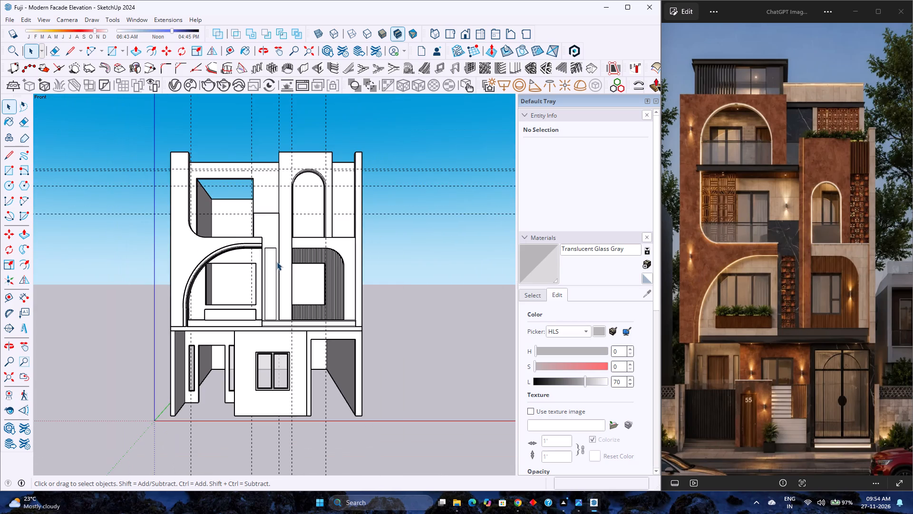
scroll(277, 262, "down", 4)
scroll(277, 262, "up", 4)
scroll(277, 262, "down", 8)
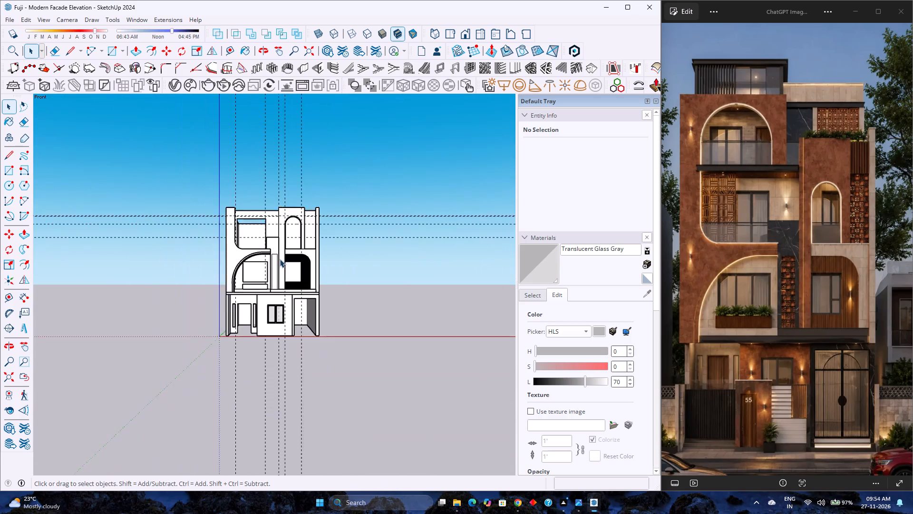
Examine the house from an oblique angle, checking the depth of the facade frames, the recessed openings and the side wall.
scroll(280, 259, "up", 8)
middle_click_drag(297, 264, 262, 269)
middle_click(262, 269)
scroll(262, 268, "down", 6)
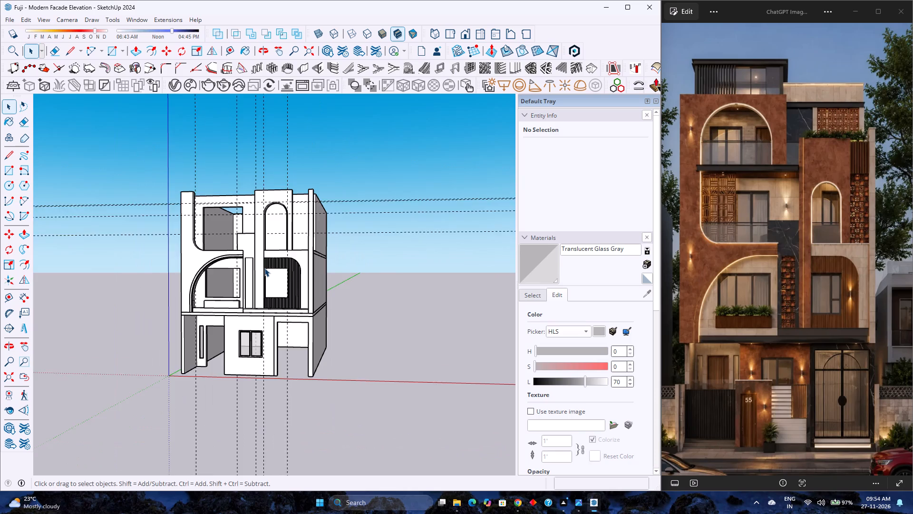
scroll(264, 268, "down", 2)
middle_click_drag(267, 269, 224, 282)
middle_click(224, 282)
scroll(232, 250, "up", 4)
scroll(232, 249, "down", 4)
scroll(232, 249, "up", 2)
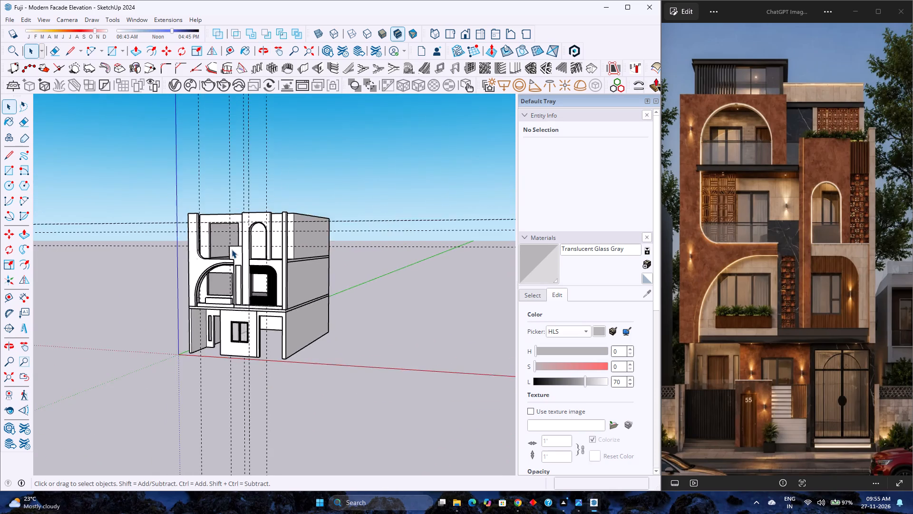
scroll(232, 249, "up", 3)
scroll(232, 249, "down", 5)
scroll(232, 249, "up", 5)
scroll(232, 249, "down", 5)
scroll(232, 249, "up", 5)
scroll(232, 249, "down", 5)
scroll(232, 249, "up", 4)
scroll(232, 249, "down", 4)
scroll(232, 249, "up", 4)
scroll(232, 249, "down", 3)
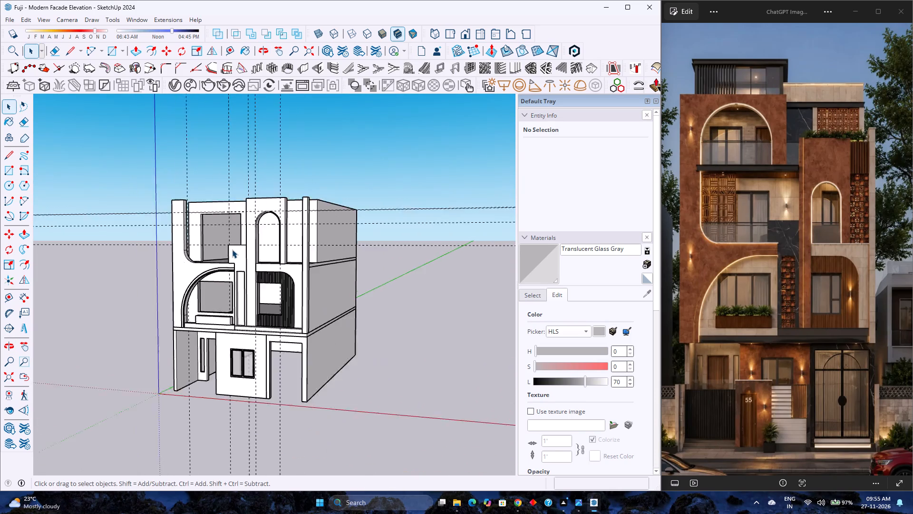
scroll(232, 249, "down", 1)
scroll(232, 249, "up", 4)
scroll(232, 250, "down", 4)
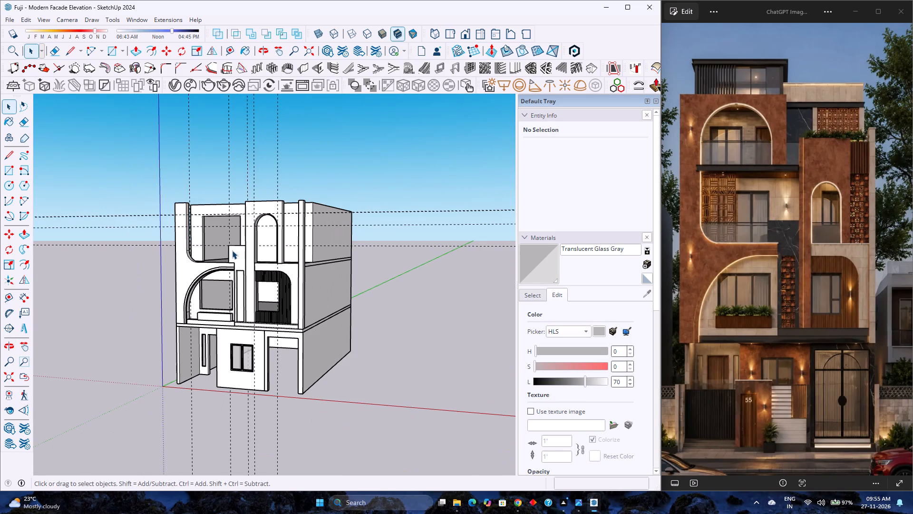
scroll(232, 250, "up", 4)
scroll(233, 251, "down", 2)
scroll(233, 251, "up", 3)
scroll(233, 251, "down", 5)
scroll(233, 251, "up", 4)
scroll(233, 251, "down", 3)
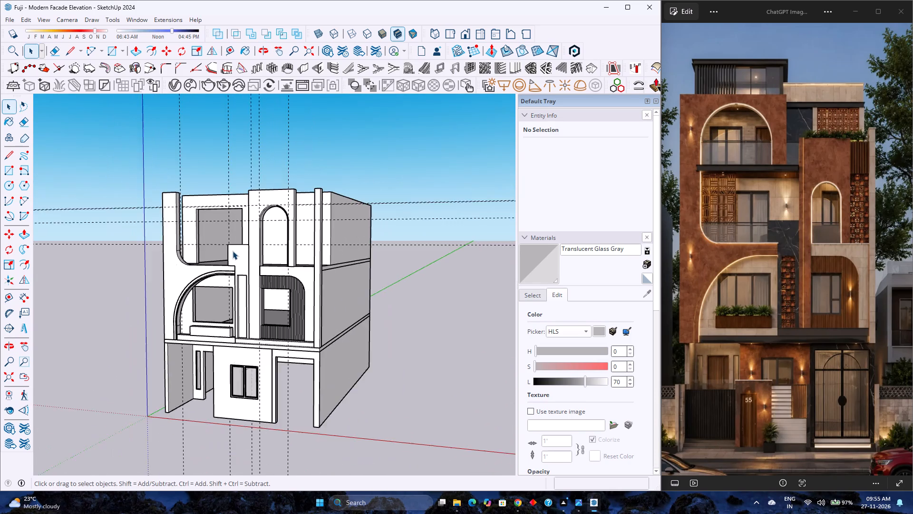
scroll(233, 251, "up", 3)
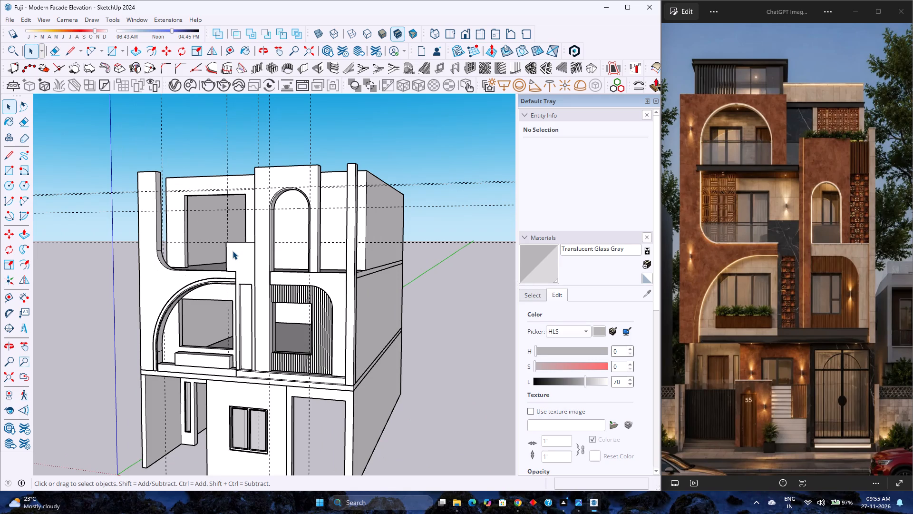
scroll(233, 251, "down", 4)
scroll(233, 251, "up", 5)
scroll(233, 251, "down", 5)
scroll(233, 251, "up", 5)
scroll(233, 251, "down", 5)
scroll(233, 251, "up", 5)
scroll(233, 251, "down", 5)
scroll(233, 251, "up", 4)
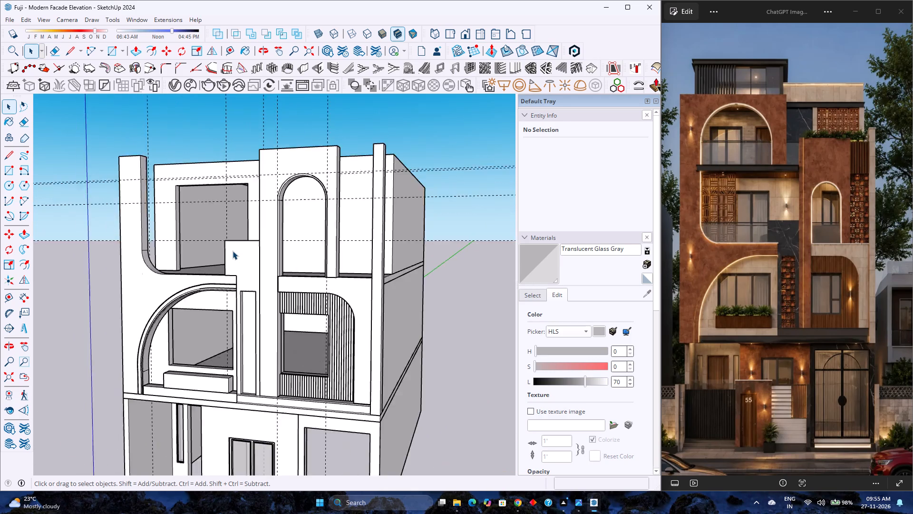
scroll(233, 251, "down", 4)
scroll(233, 251, "up", 5)
scroll(233, 251, "down", 5)
scroll(233, 251, "up", 4)
scroll(233, 251, "down", 4)
scroll(233, 251, "up", 4)
scroll(233, 251, "down", 4)
scroll(233, 251, "up", 4)
scroll(233, 251, "down", 4)
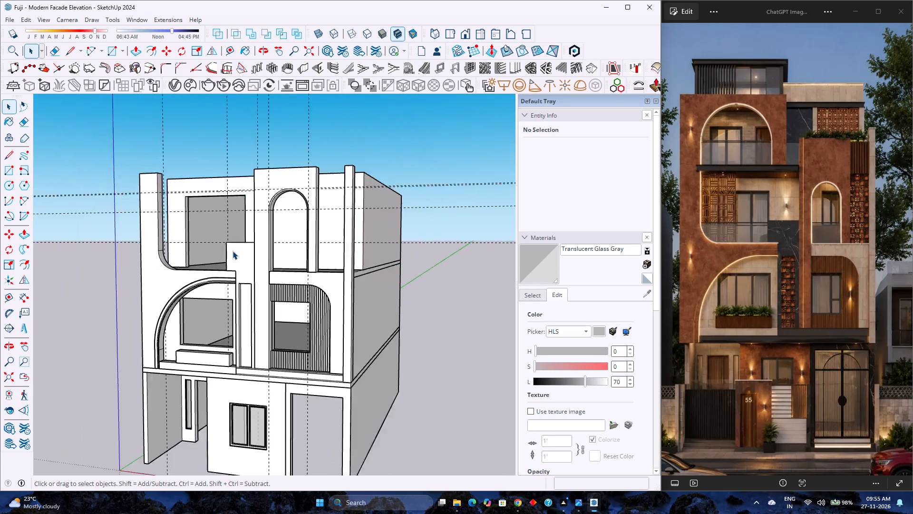
scroll(233, 251, "up", 4)
scroll(233, 251, "down", 4)
scroll(233, 251, "up", 1)
scroll(233, 251, "down", 4)
scroll(239, 262, "up", 4)
scroll(239, 262, "down", 5)
Examine the whole facade nearly head-on, fitting the entire model in view and comparing its proportions with the reference image.
middle_click(251, 279)
middle_click_drag(253, 279, 308, 263)
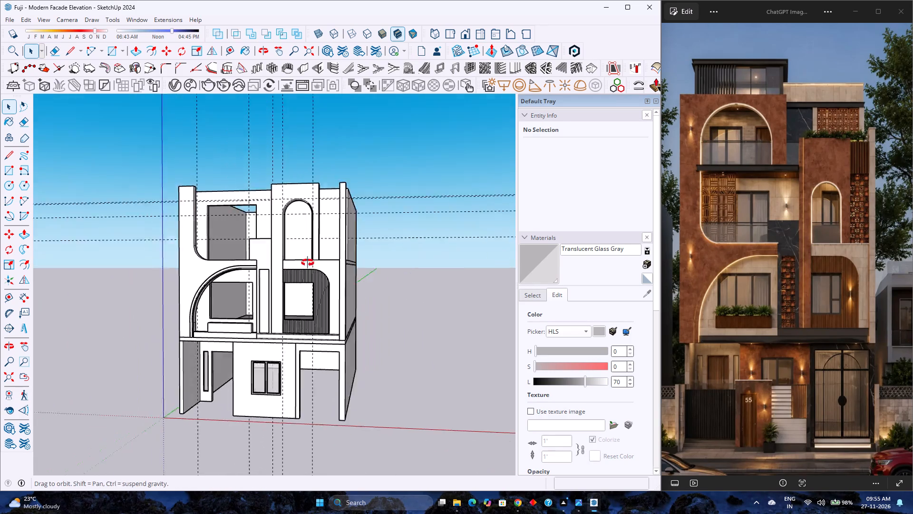
middle_click_drag(308, 263, 318, 260)
middle_click(318, 260)
middle_click(318, 260)
scroll(286, 258, "down", 4)
scroll(286, 258, "up", 4)
scroll(286, 258, "down", 5)
scroll(286, 258, "up", 5)
scroll(286, 258, "down", 4)
scroll(286, 258, "up", 4)
scroll(286, 258, "down", 5)
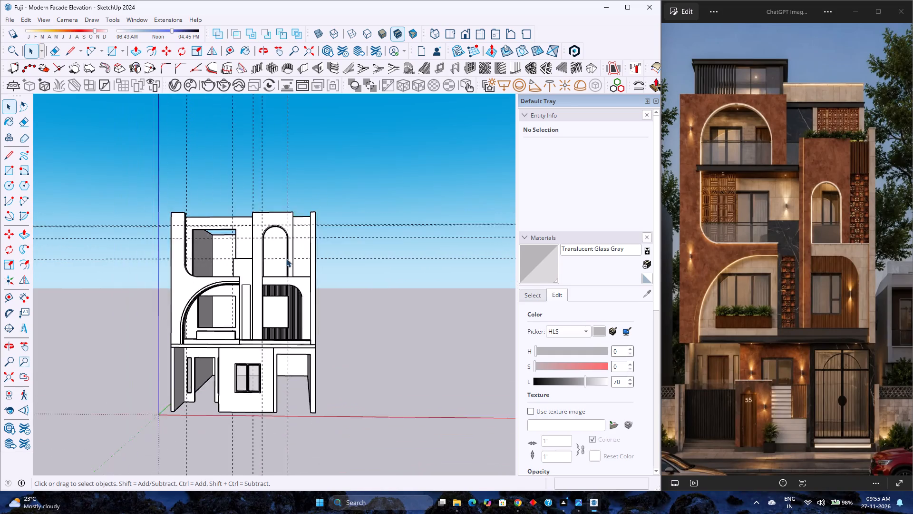
scroll(286, 258, "up", 5)
scroll(286, 258, "down", 5)
scroll(286, 258, "up", 5)
scroll(286, 258, "down", 5)
scroll(286, 258, "up", 5)
scroll(286, 258, "down", 5)
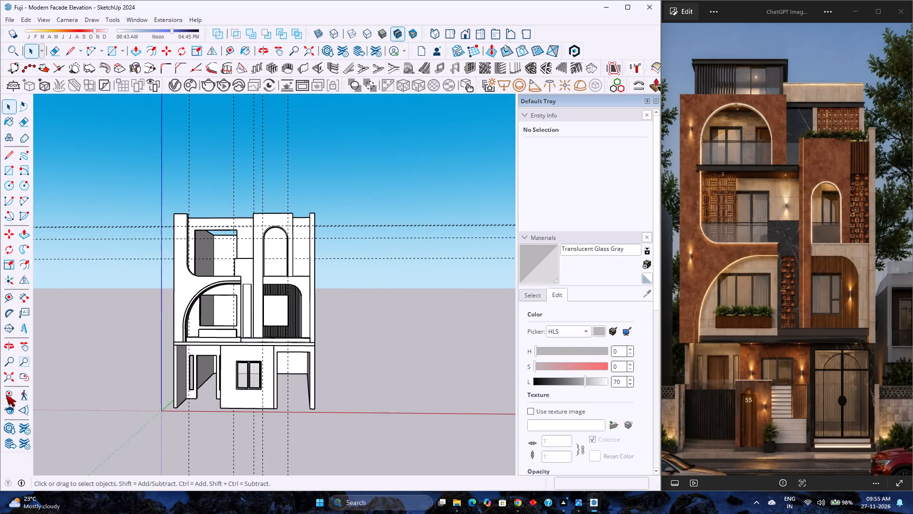
left_click(10, 378)
scroll(301, 294, "down", 4)
scroll(301, 294, "up", 3)
scroll(301, 294, "down", 4)
scroll(301, 294, "up", 4)
scroll(301, 294, "down", 5)
scroll(301, 294, "up", 5)
scroll(301, 294, "down", 5)
scroll(301, 294, "up", 5)
scroll(301, 294, "down", 5)
scroll(301, 294, "up", 5)
scroll(301, 294, "down", 5)
scroll(301, 294, "up", 4)
scroll(301, 294, "down", 4)
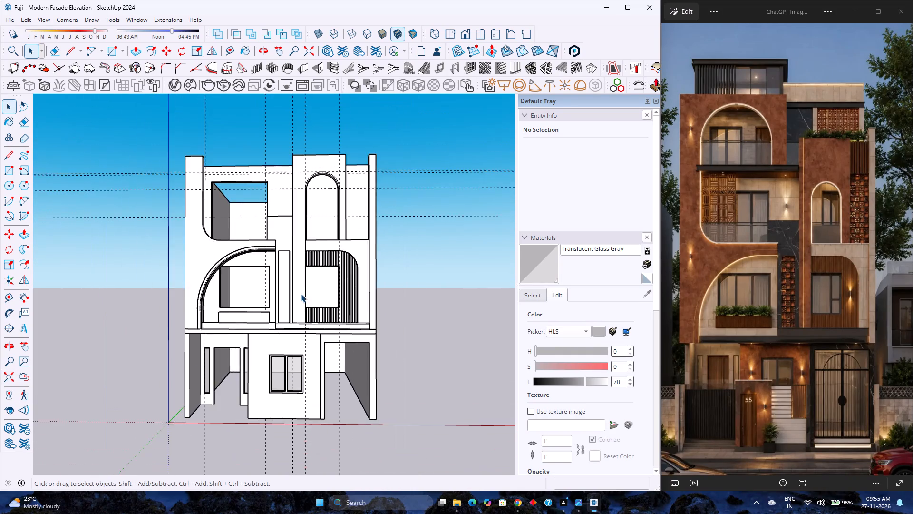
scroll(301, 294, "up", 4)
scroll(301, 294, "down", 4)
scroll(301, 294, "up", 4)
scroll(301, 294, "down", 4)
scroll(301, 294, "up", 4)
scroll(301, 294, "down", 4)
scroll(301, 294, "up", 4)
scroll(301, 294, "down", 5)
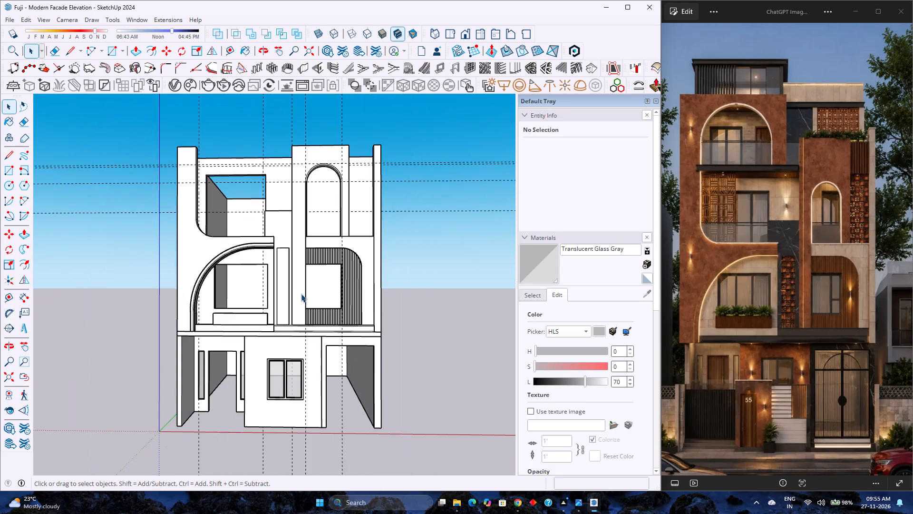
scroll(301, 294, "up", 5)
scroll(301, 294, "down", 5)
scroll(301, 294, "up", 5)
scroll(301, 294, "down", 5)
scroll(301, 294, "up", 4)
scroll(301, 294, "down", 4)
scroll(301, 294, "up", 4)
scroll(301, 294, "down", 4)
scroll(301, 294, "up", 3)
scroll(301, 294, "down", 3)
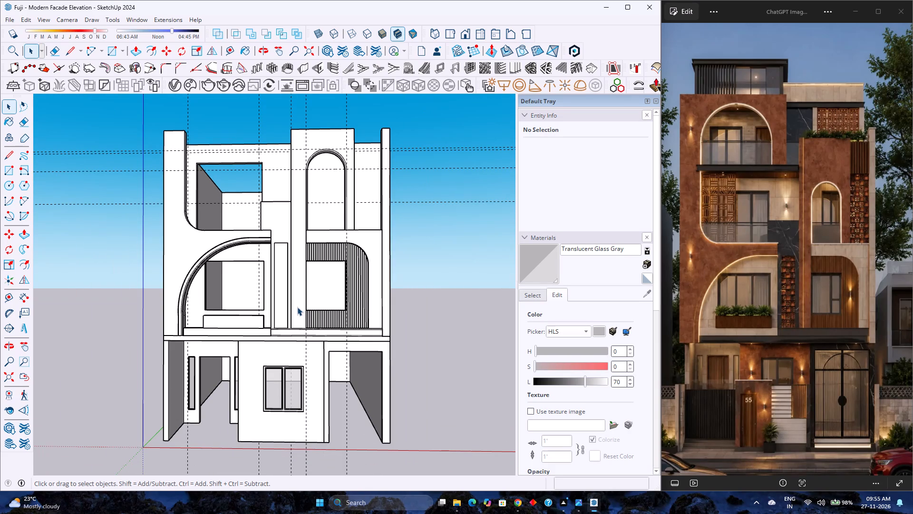
Examine the recessed first-floor window opening, the surrounding fluted panel and the adjacent central pier up close against the reference image.
scroll(301, 287, "down", 2)
scroll(304, 294, "up", 4)
scroll(305, 299, "down", 4)
scroll(305, 299, "up", 3)
scroll(305, 299, "down", 3)
scroll(305, 299, "up", 3)
scroll(305, 299, "down", 4)
scroll(308, 299, "up", 4)
scroll(308, 299, "down", 4)
scroll(309, 299, "up", 4)
scroll(309, 299, "down", 4)
scroll(311, 299, "up", 5)
scroll(311, 299, "down", 5)
scroll(311, 299, "up", 4)
scroll(311, 299, "down", 4)
scroll(311, 299, "up", 4)
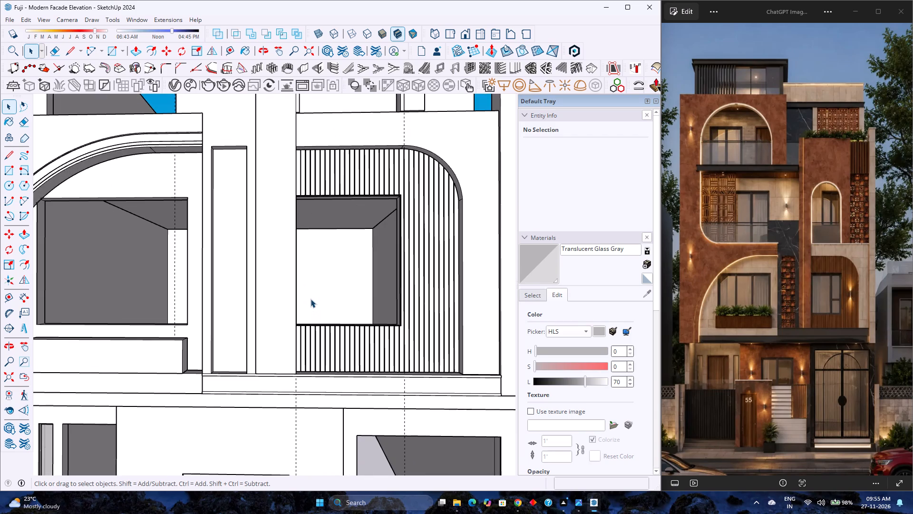
scroll(311, 299, "down", 4)
scroll(311, 299, "up", 5)
scroll(311, 299, "down", 4)
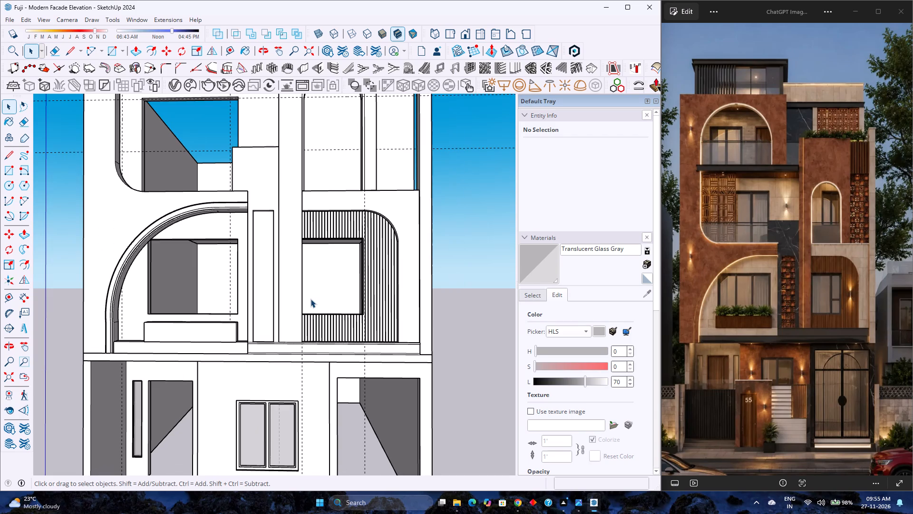
scroll(311, 299, "up", 4)
scroll(311, 299, "down", 4)
scroll(311, 299, "up", 3)
scroll(311, 299, "down", 4)
scroll(311, 299, "up", 4)
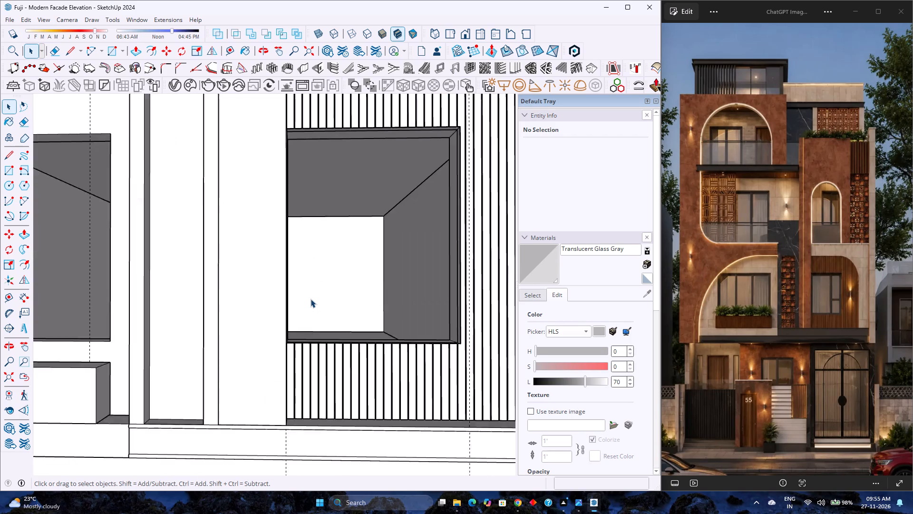
scroll(311, 299, "up", 1)
scroll(311, 299, "down", 4)
scroll(311, 299, "up", 2)
scroll(311, 299, "down", 1)
scroll(311, 299, "up", 2)
scroll(311, 299, "down", 4)
scroll(311, 299, "up", 4)
scroll(311, 299, "down", 5)
scroll(311, 299, "up", 4)
scroll(311, 299, "down", 4)
scroll(311, 299, "up", 4)
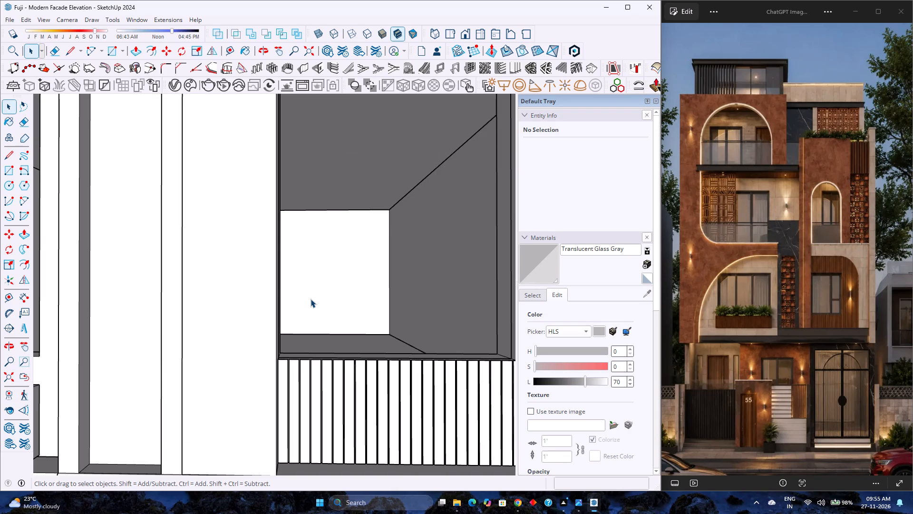
scroll(311, 299, "down", 3)
scroll(311, 299, "up", 3)
scroll(311, 299, "down", 4)
scroll(311, 299, "up", 3)
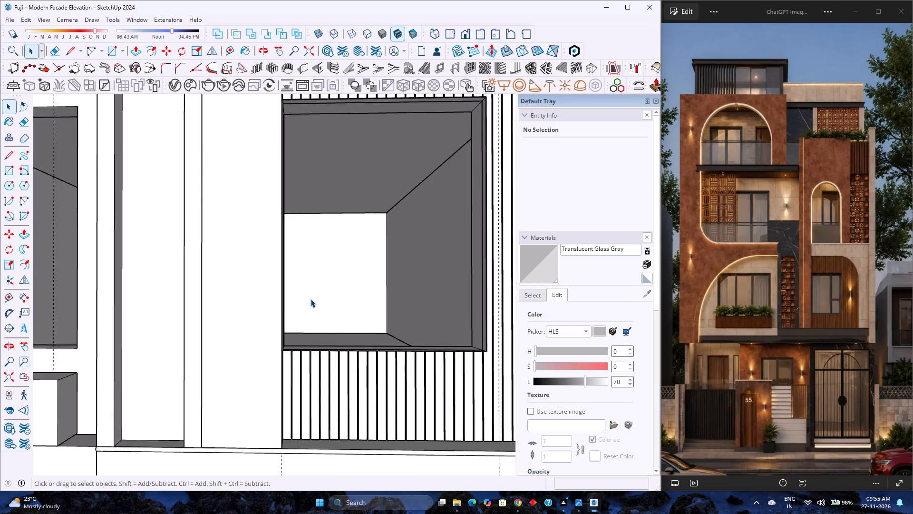
scroll(311, 299, "up", 1)
scroll(311, 299, "down", 4)
scroll(311, 299, "up", 4)
scroll(311, 299, "down", 5)
scroll(311, 299, "up", 5)
scroll(311, 299, "down", 5)
scroll(311, 299, "up", 5)
scroll(311, 299, "down", 5)
scroll(311, 299, "up", 4)
scroll(311, 299, "down", 4)
scroll(311, 299, "up", 5)
scroll(311, 299, "down", 5)
scroll(311, 299, "up", 2)
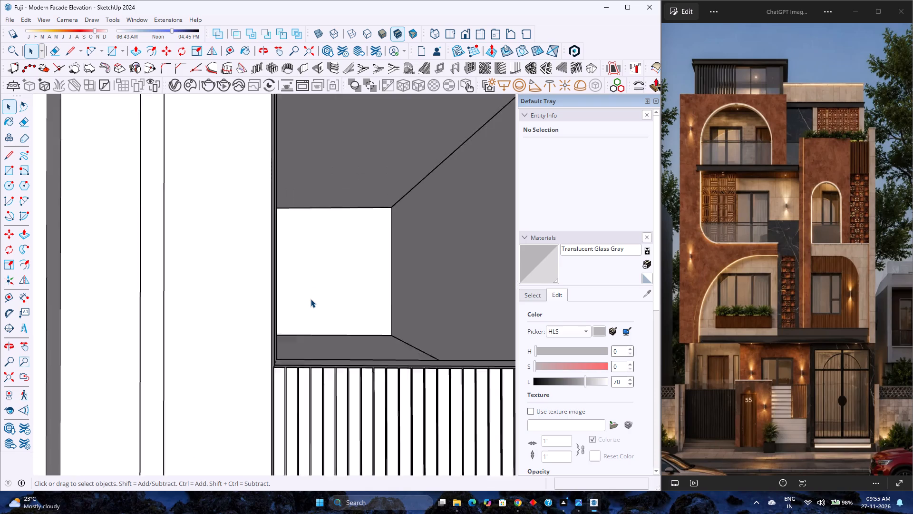
scroll(311, 299, "up", 3)
scroll(311, 299, "down", 4)
scroll(311, 299, "up", 4)
scroll(311, 299, "down", 4)
scroll(311, 299, "up", 4)
scroll(311, 299, "down", 9)
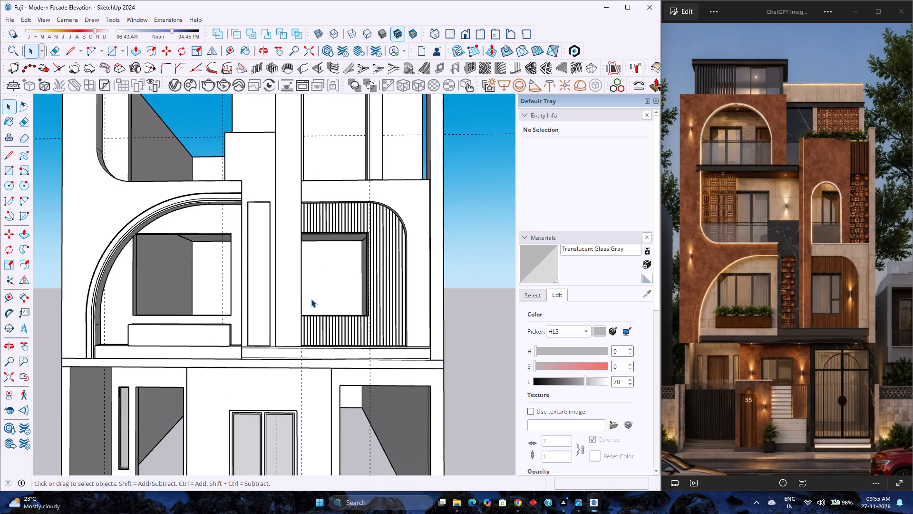
Examine the whole house from the front and from a slight angle, comparing the facade massing with the reference image.
scroll(311, 299, "down", 4)
scroll(311, 299, "up", 3)
scroll(311, 299, "down", 4)
scroll(311, 299, "up", 3)
scroll(311, 299, "down", 3)
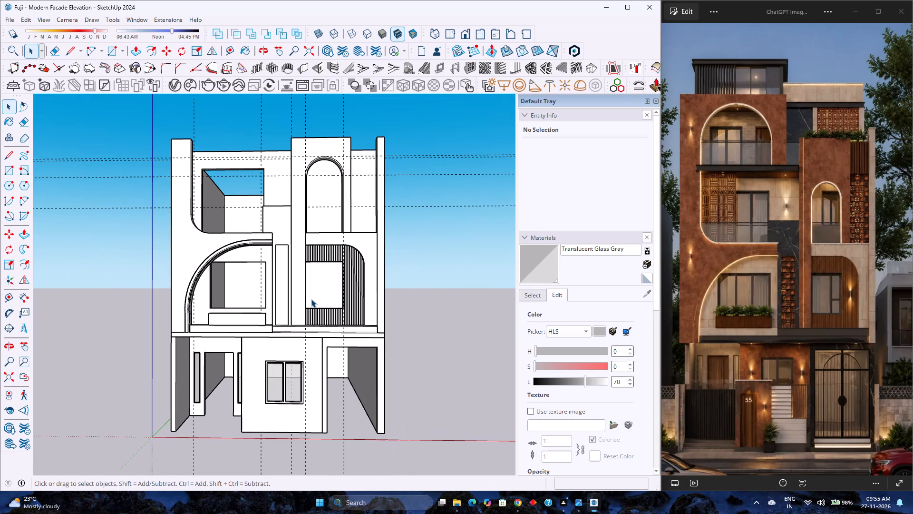
scroll(311, 299, "up", 3)
scroll(311, 299, "down", 4)
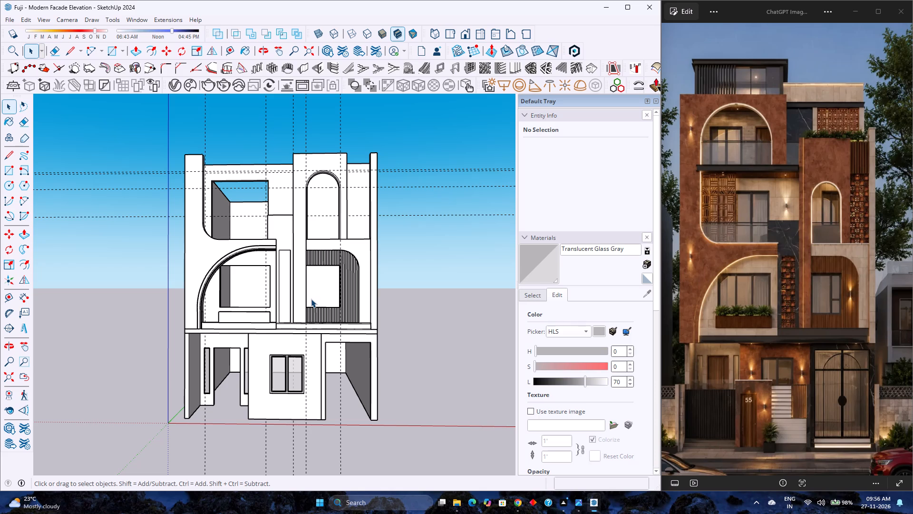
scroll(311, 299, "up", 4)
scroll(311, 299, "down", 5)
scroll(311, 299, "up", 5)
scroll(311, 299, "down", 7)
middle_click_drag(313, 300, 287, 305)
middle_click(287, 305)
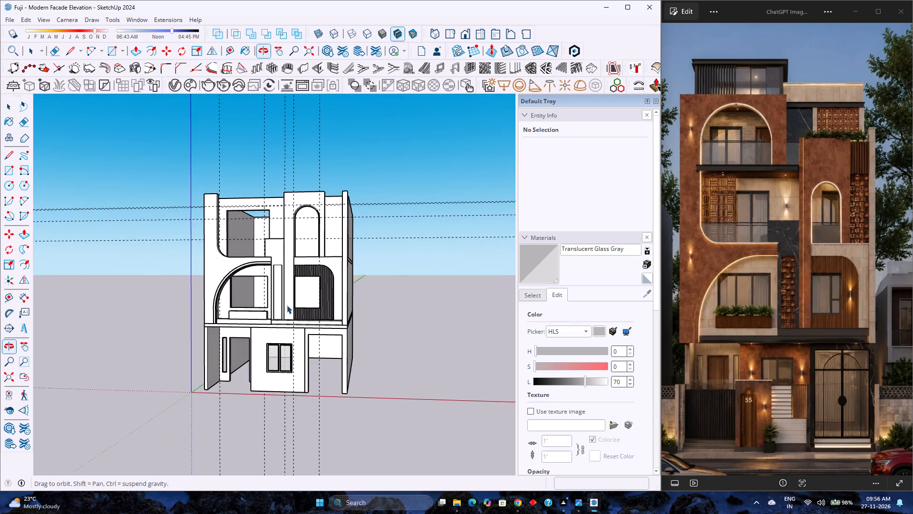
scroll(287, 305, "down", 2)
scroll(287, 305, "up", 3)
scroll(287, 305, "down", 5)
scroll(287, 305, "up", 5)
scroll(287, 305, "down", 5)
scroll(287, 305, "up", 3)
middle_click_drag(288, 304, 326, 304)
scroll(327, 304, "down", 2)
scroll(327, 304, "up", 3)
scroll(327, 304, "down", 2)
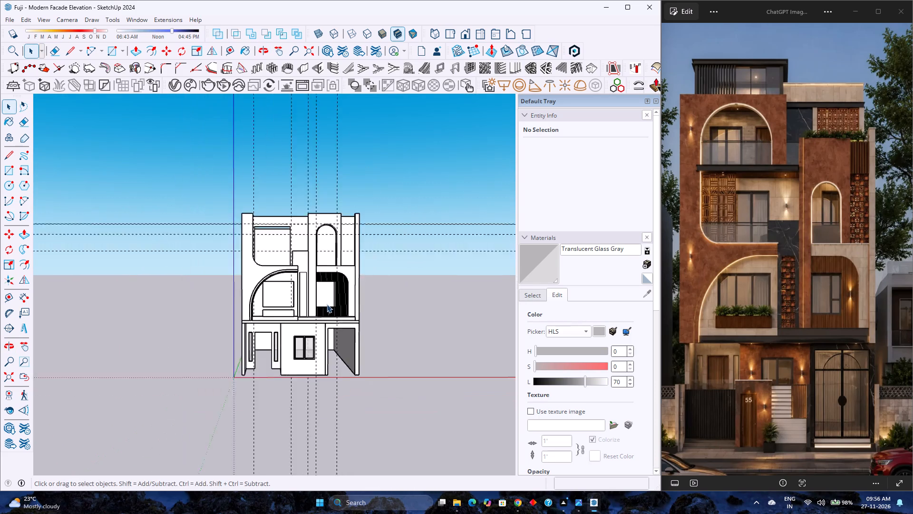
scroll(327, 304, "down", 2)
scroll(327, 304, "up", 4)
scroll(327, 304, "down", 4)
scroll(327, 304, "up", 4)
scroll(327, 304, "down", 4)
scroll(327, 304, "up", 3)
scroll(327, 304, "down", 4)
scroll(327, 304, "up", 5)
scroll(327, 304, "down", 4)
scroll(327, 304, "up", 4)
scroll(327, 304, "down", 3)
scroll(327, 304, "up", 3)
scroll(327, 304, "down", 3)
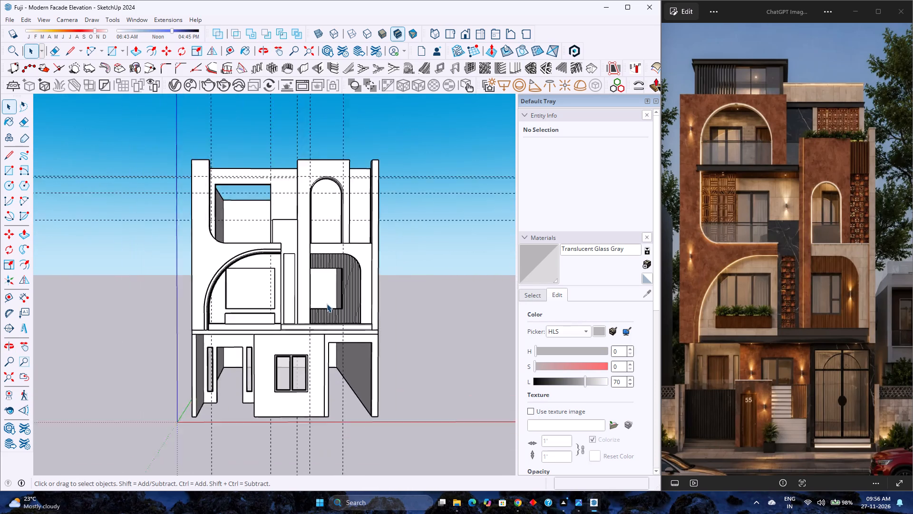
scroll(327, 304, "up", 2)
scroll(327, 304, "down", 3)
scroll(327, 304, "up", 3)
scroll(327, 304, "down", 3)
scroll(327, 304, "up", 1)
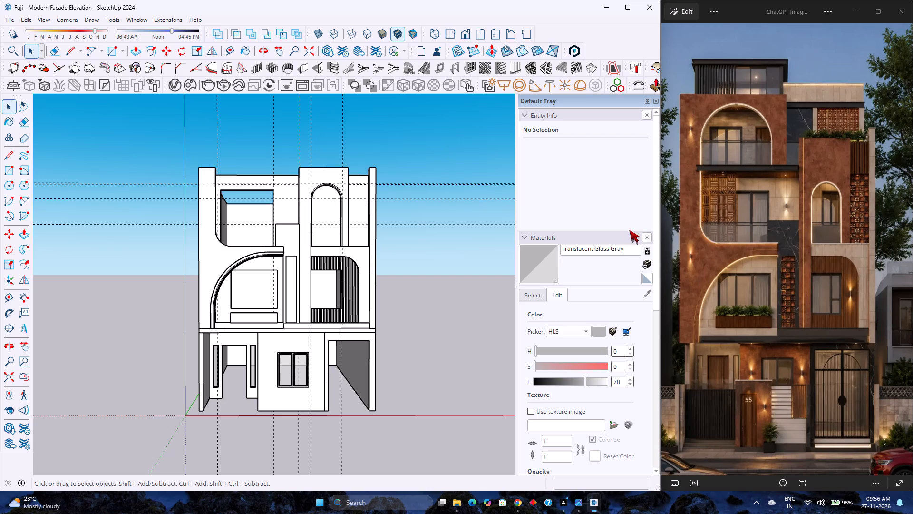
Examine the house from above, checking the open top storey, its enclosing walls and the depth of the facade frames.
scroll(631, 227, "down", 4)
scroll(631, 227, "up", 4)
scroll(631, 227, "down", 1)
scroll(414, 245, "down", 2)
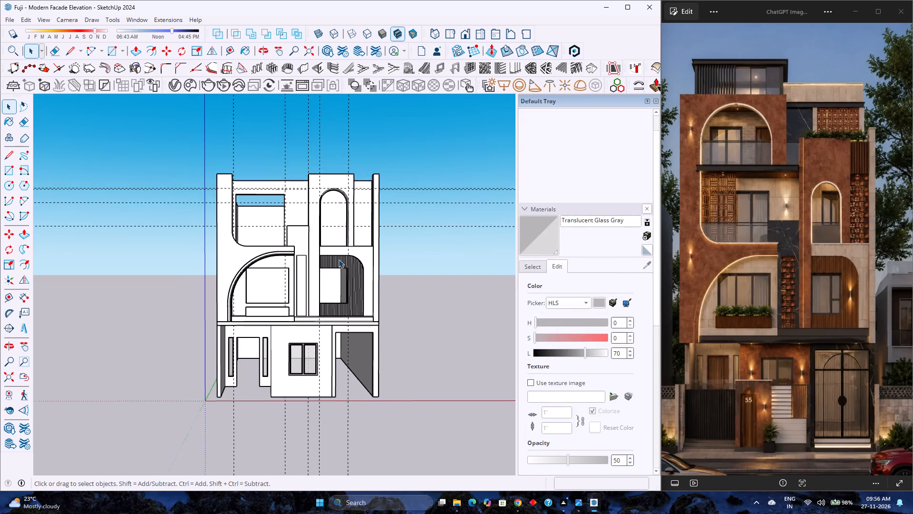
scroll(339, 259, "down", 1)
scroll(339, 259, "up", 4)
middle_click_drag(335, 226, 327, 285)
scroll(322, 281, "down", 3)
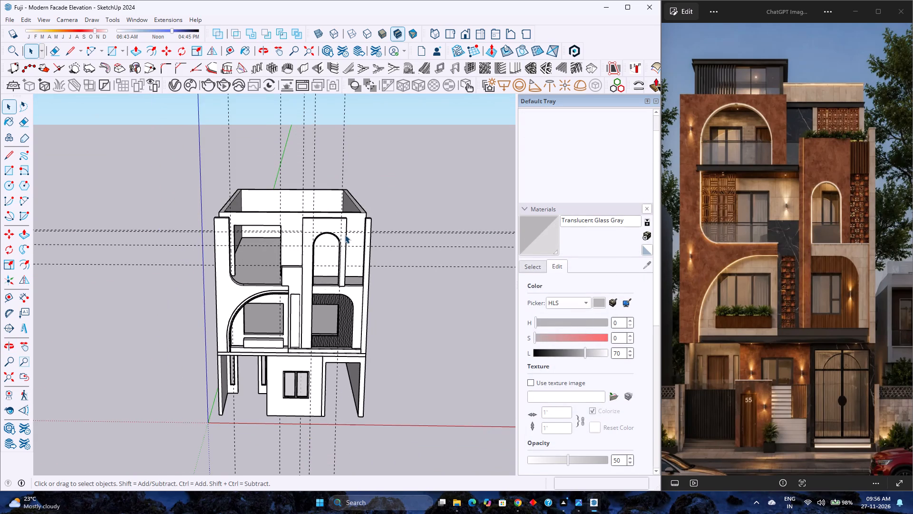
middle_click_drag(344, 235, 328, 282)
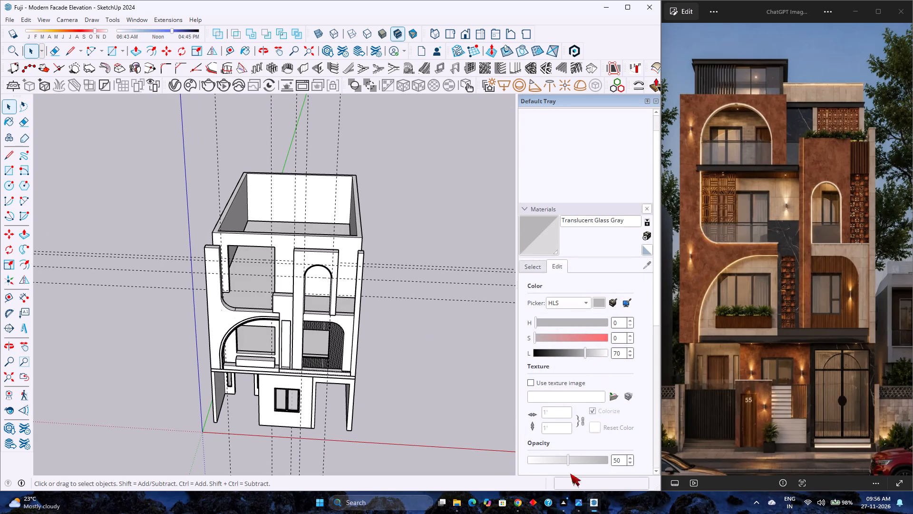